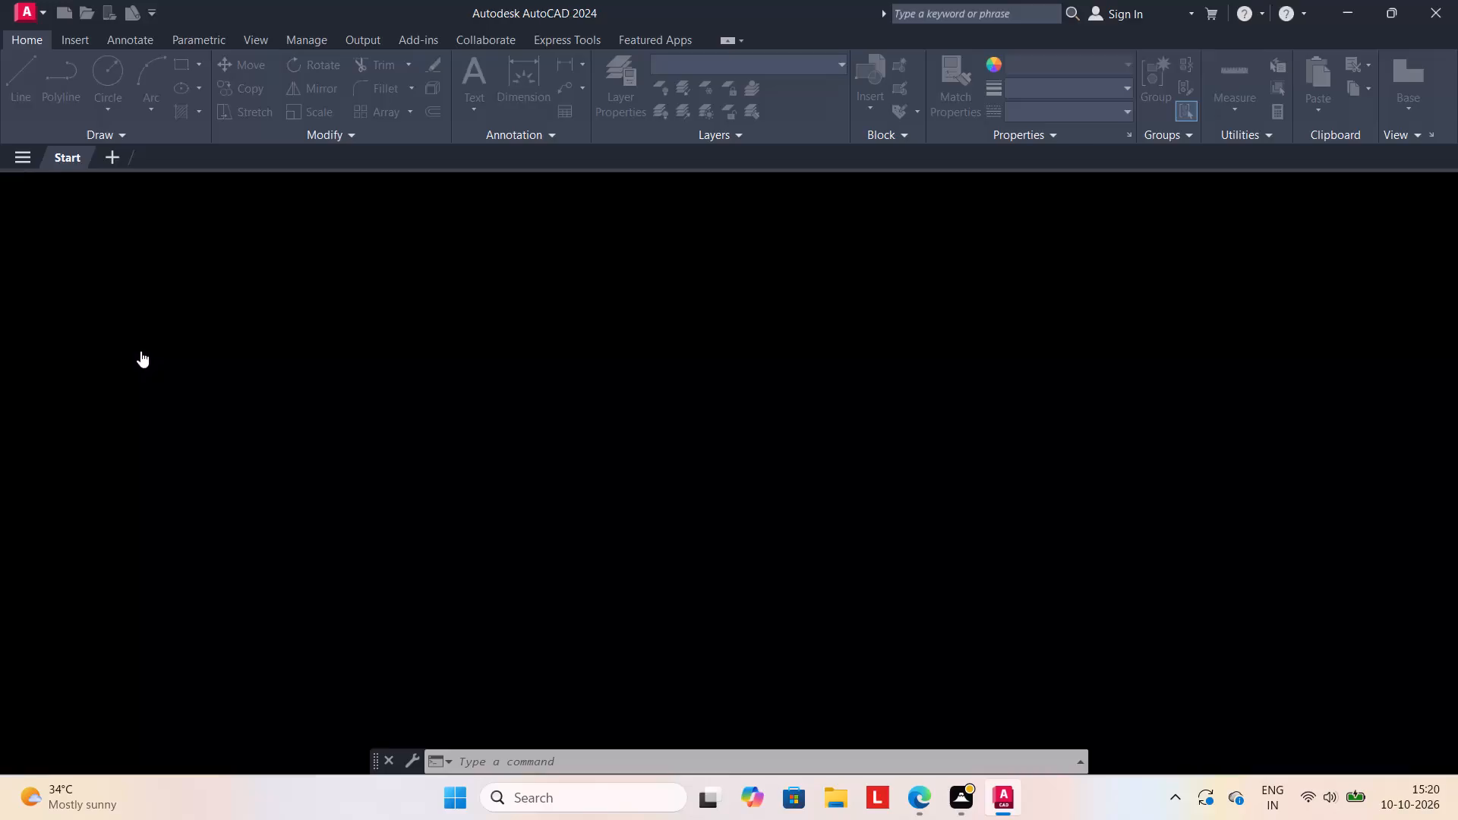
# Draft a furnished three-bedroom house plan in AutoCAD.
# Save the new drawing to the Desktop under the name AUT3.
pyautogui.click(24, 11)
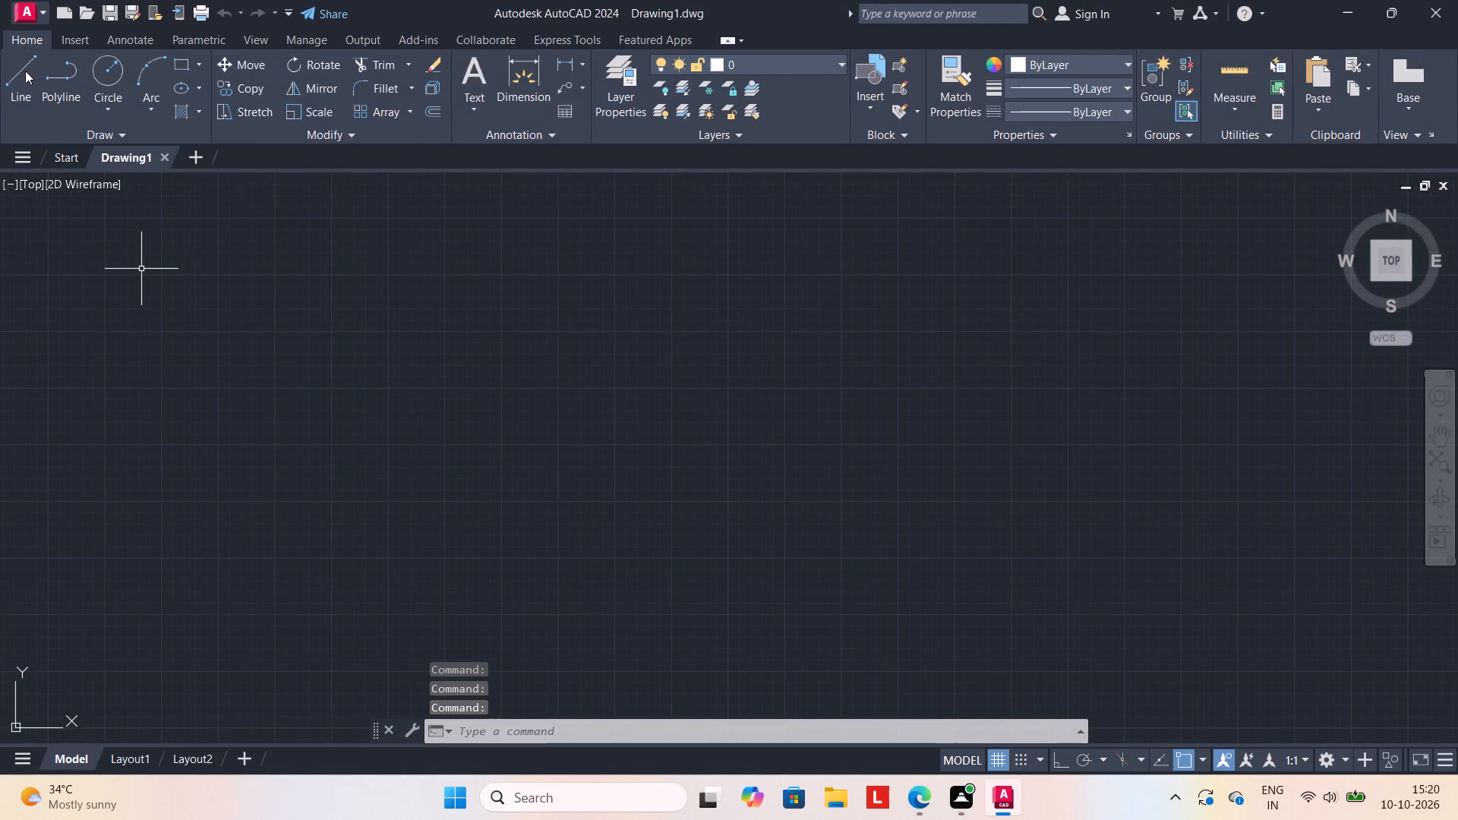
pyautogui.click(87, 252)
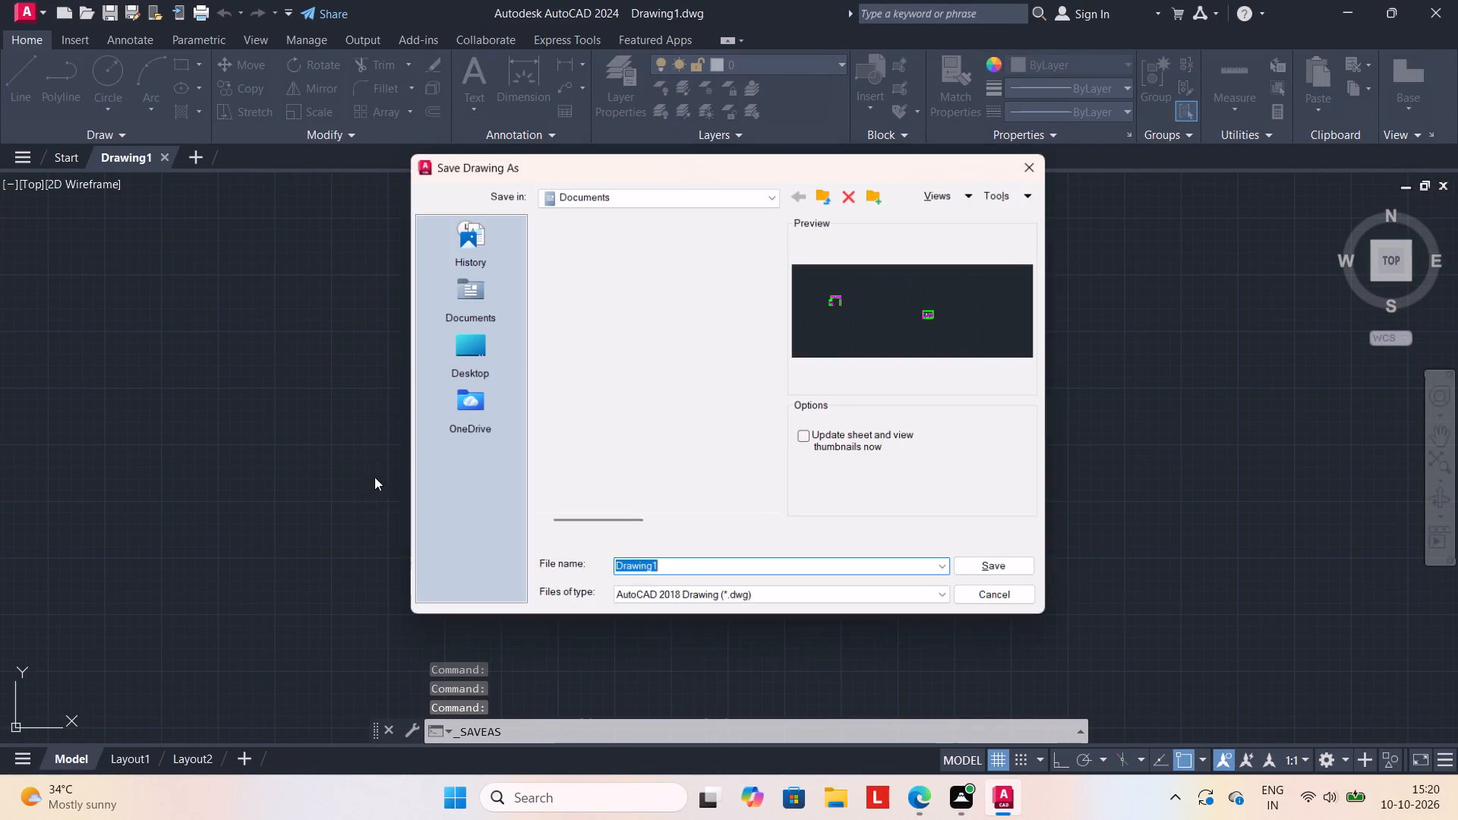
pyautogui.write('AU')
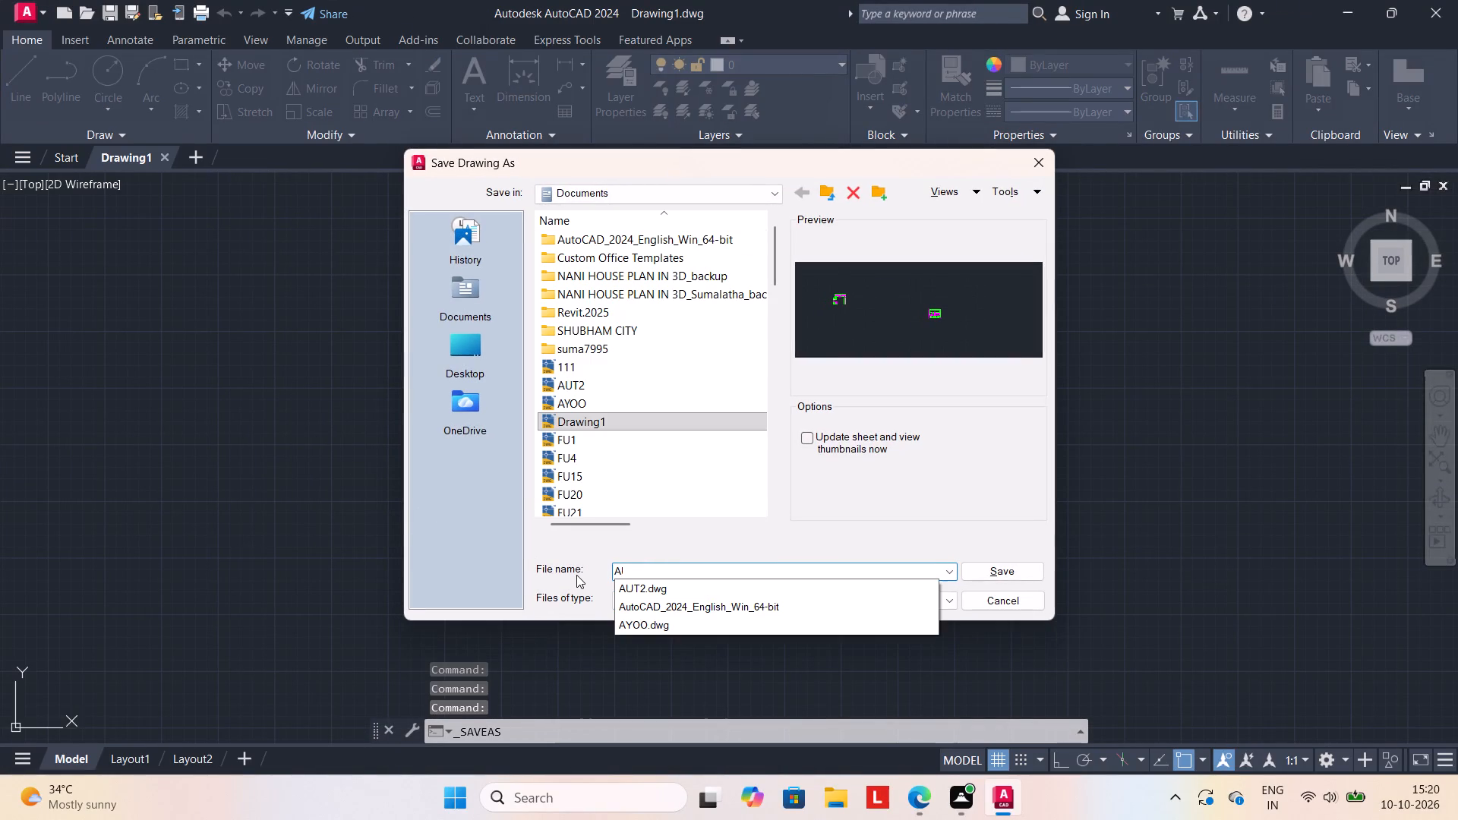
pyautogui.write('T3')
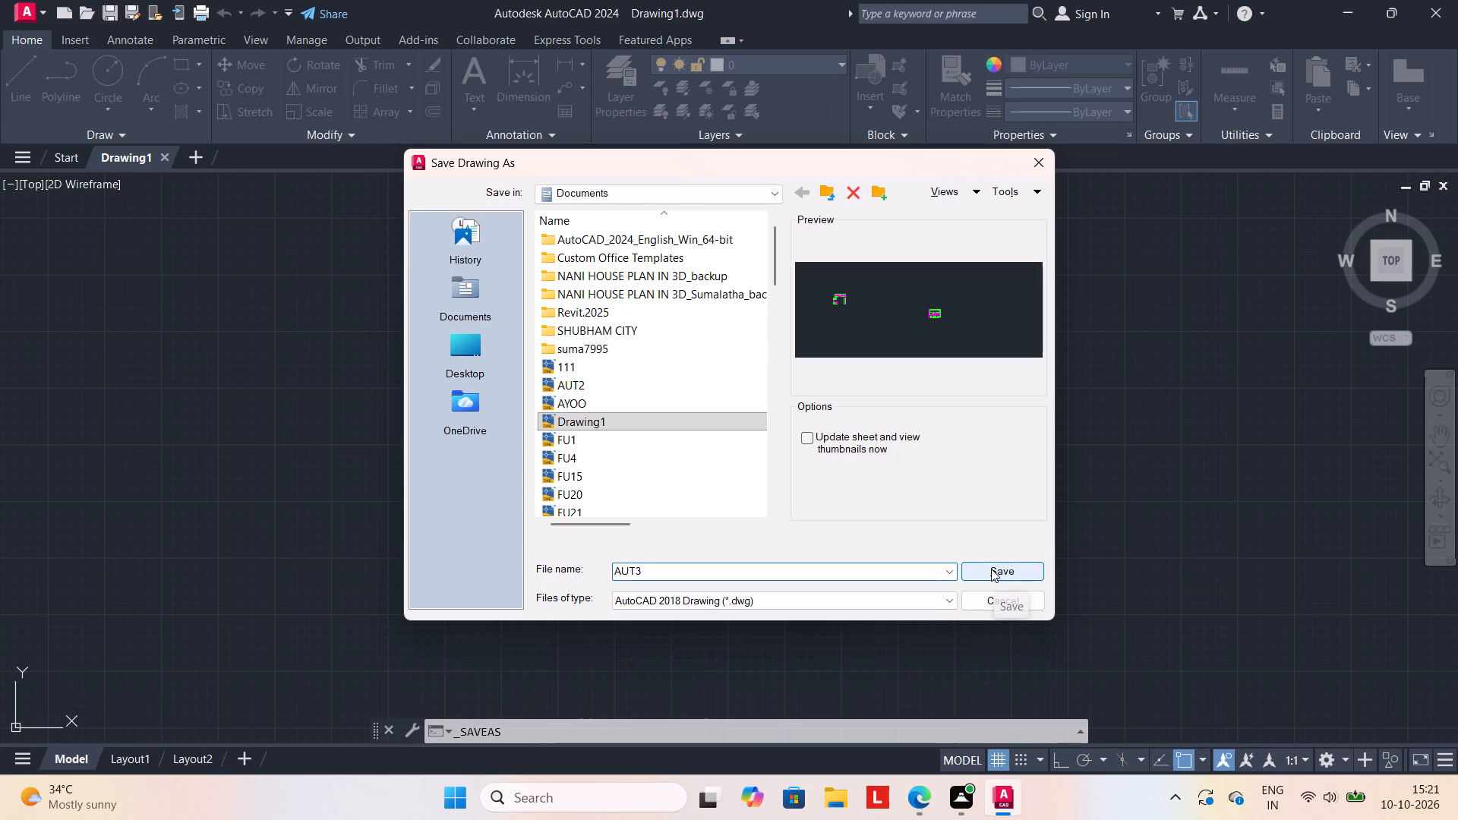
pyautogui.click(469, 350)
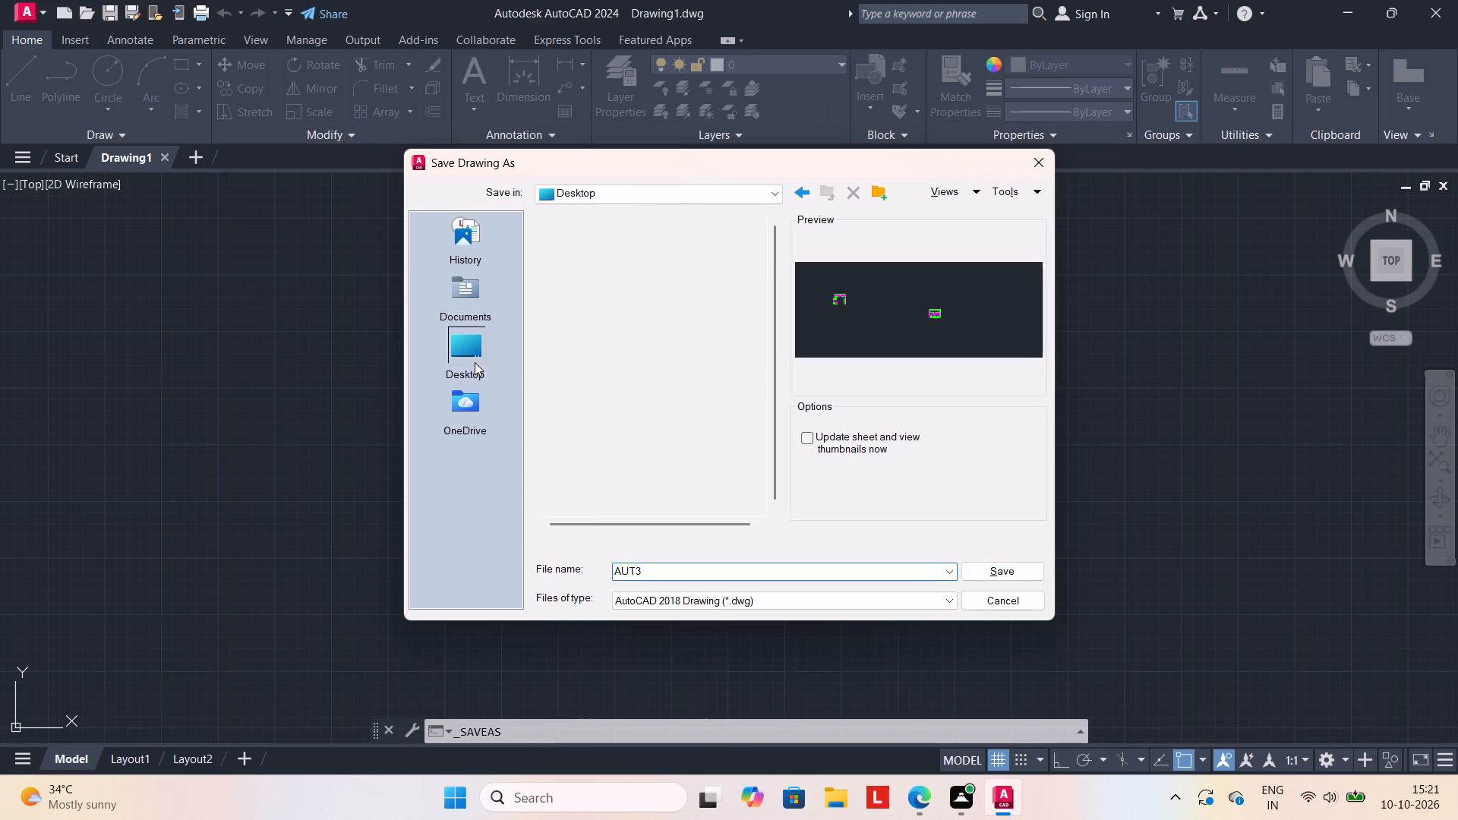
pyautogui.click(993, 572)
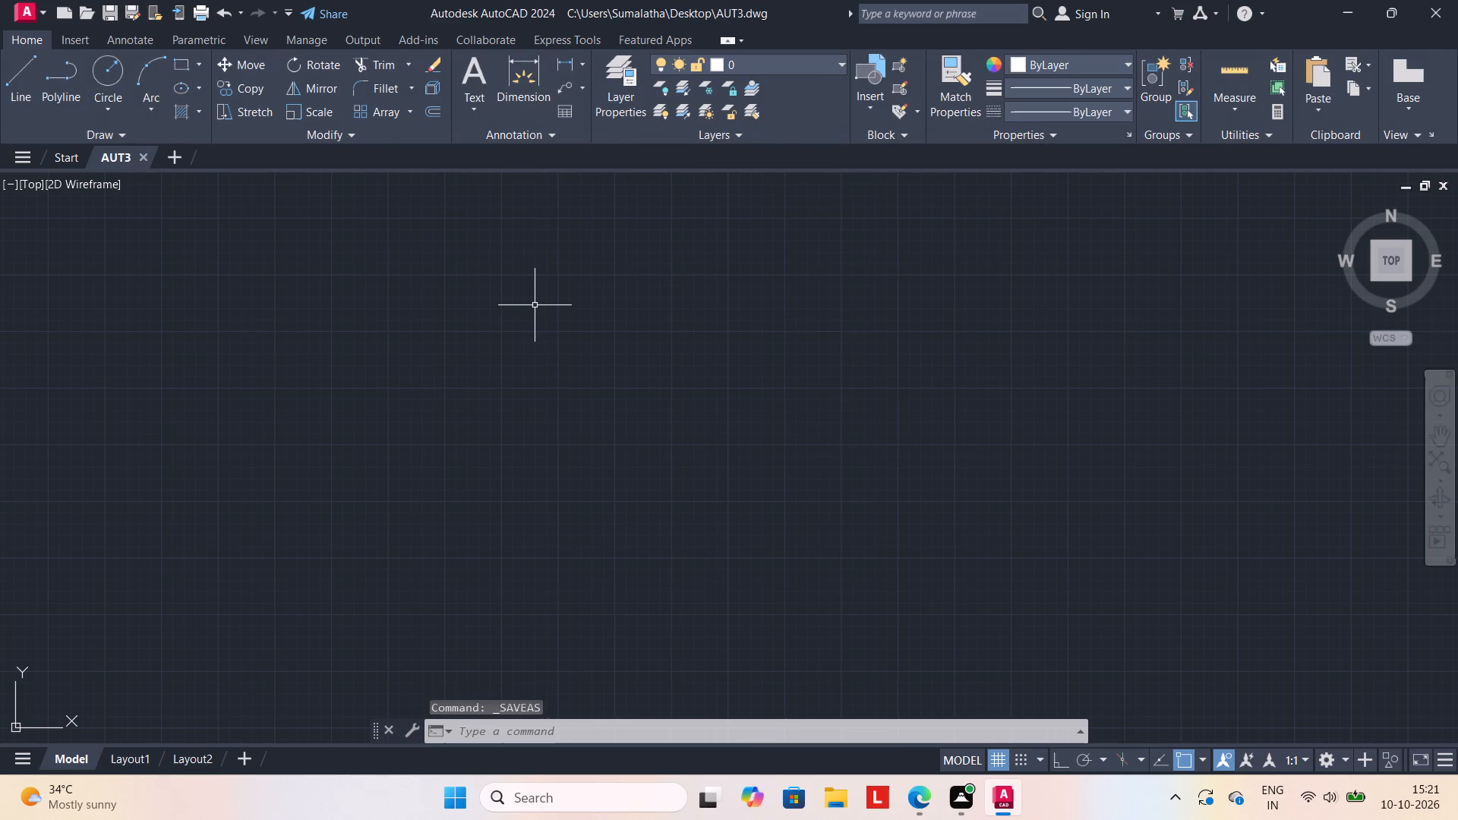
# Configure the drawing units to Engineering length type, 0'-0" precision and an insertion scale of Inches.
pyautogui.write('UN')
pyautogui.press('Return')
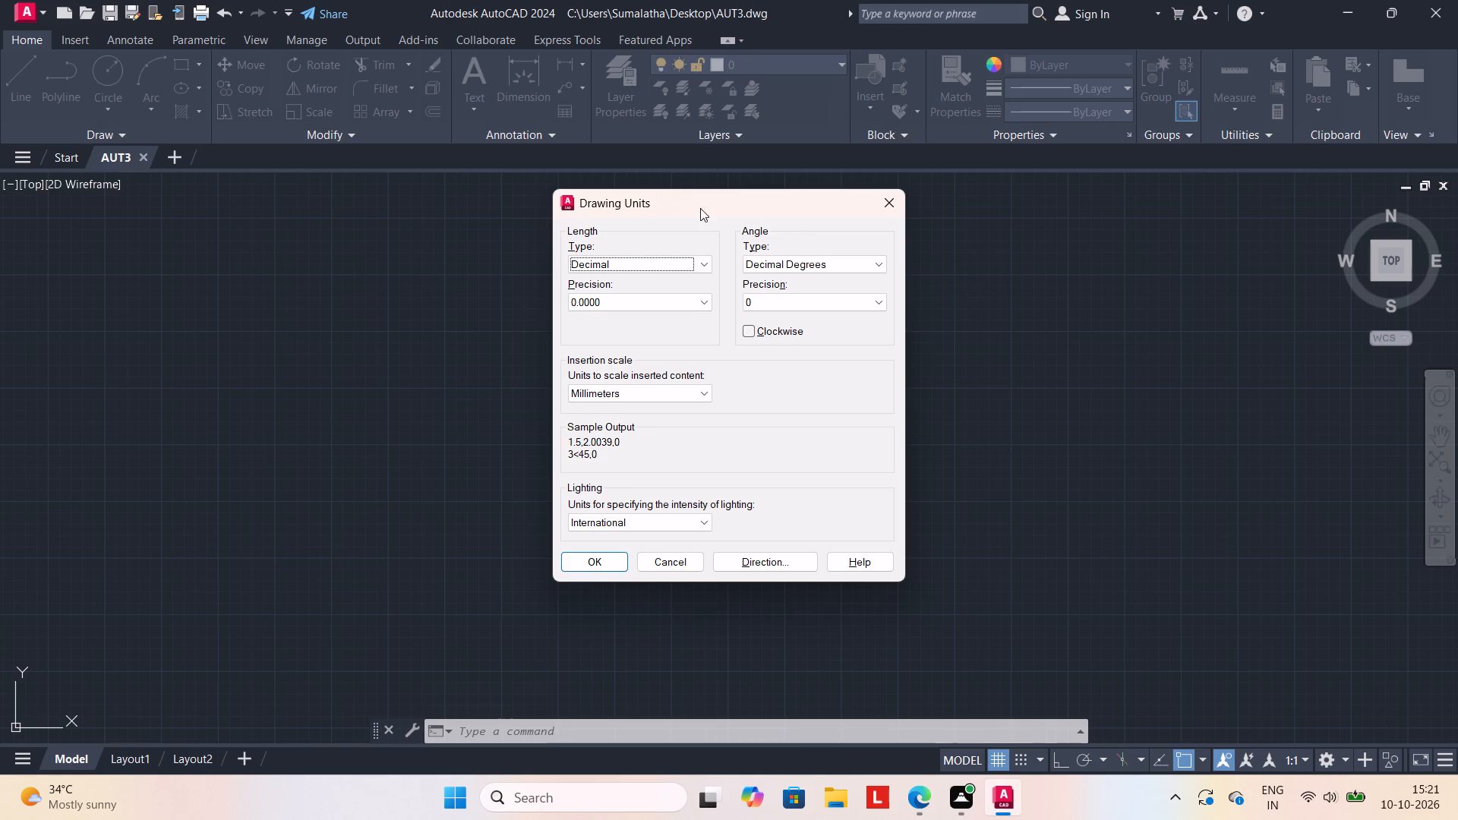
pyautogui.click(702, 266)
pyautogui.click(673, 307)
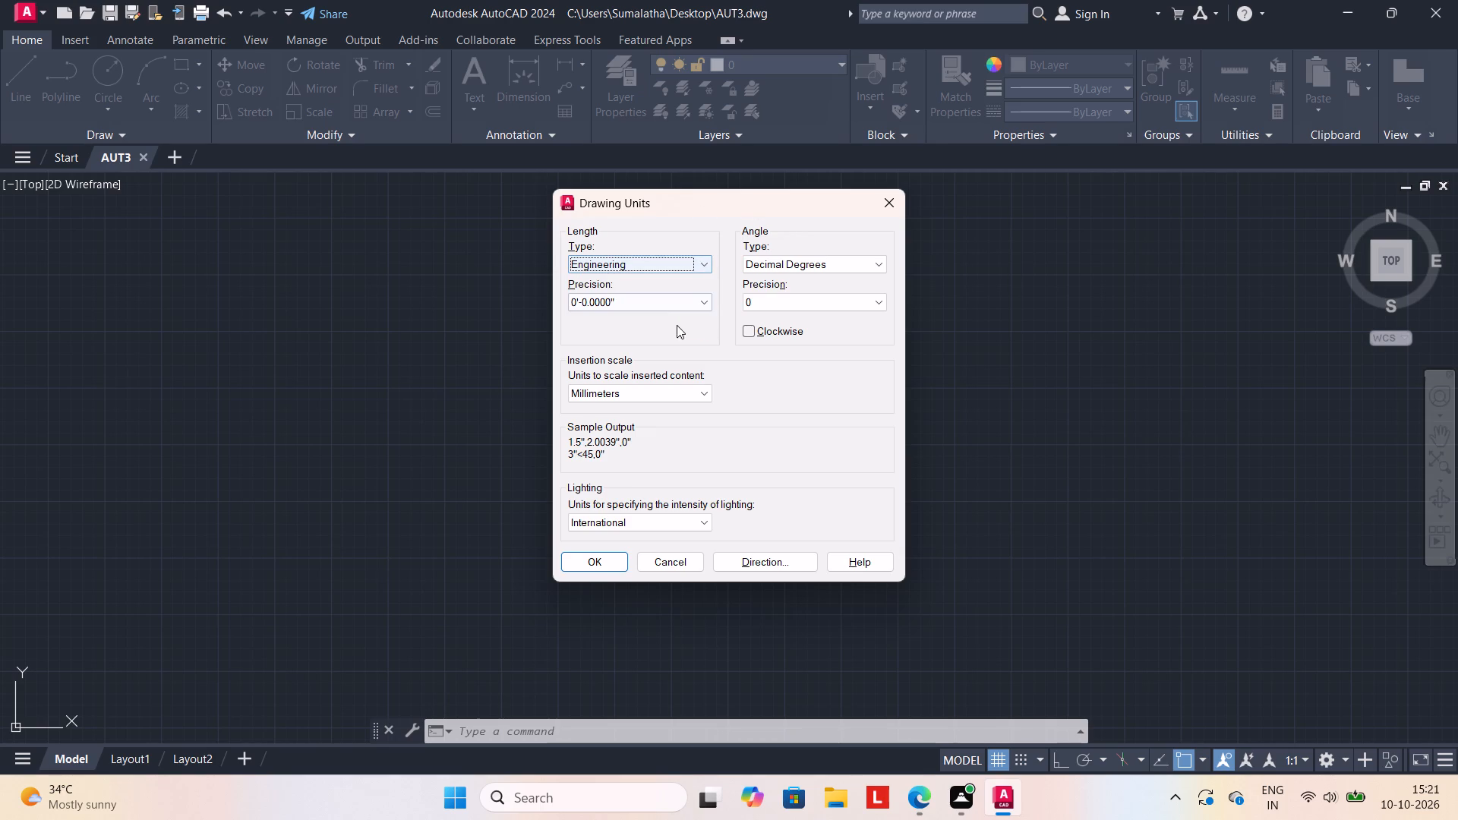
pyautogui.click(702, 302)
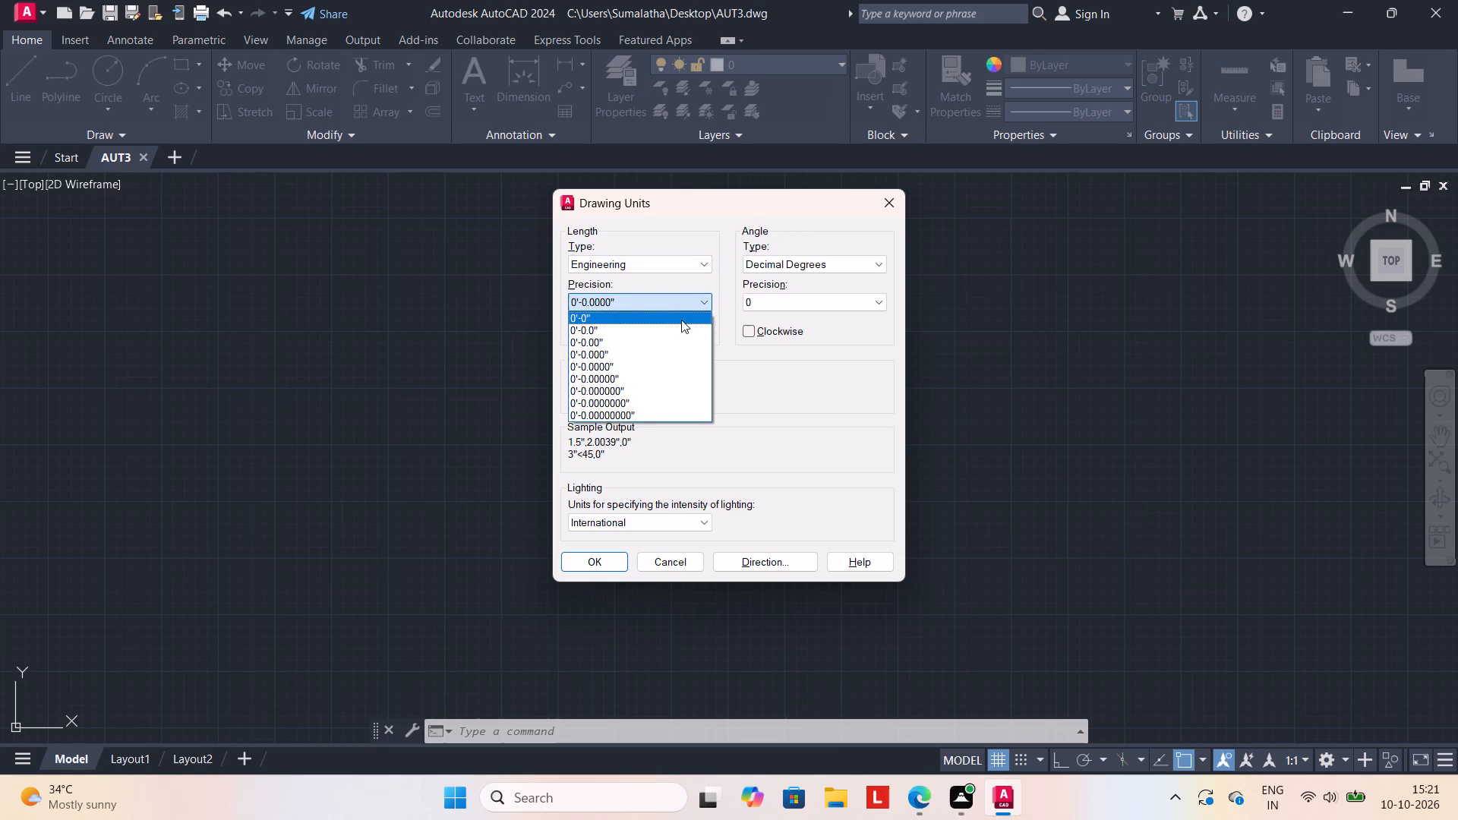
pyautogui.click(681, 320)
pyautogui.click(705, 396)
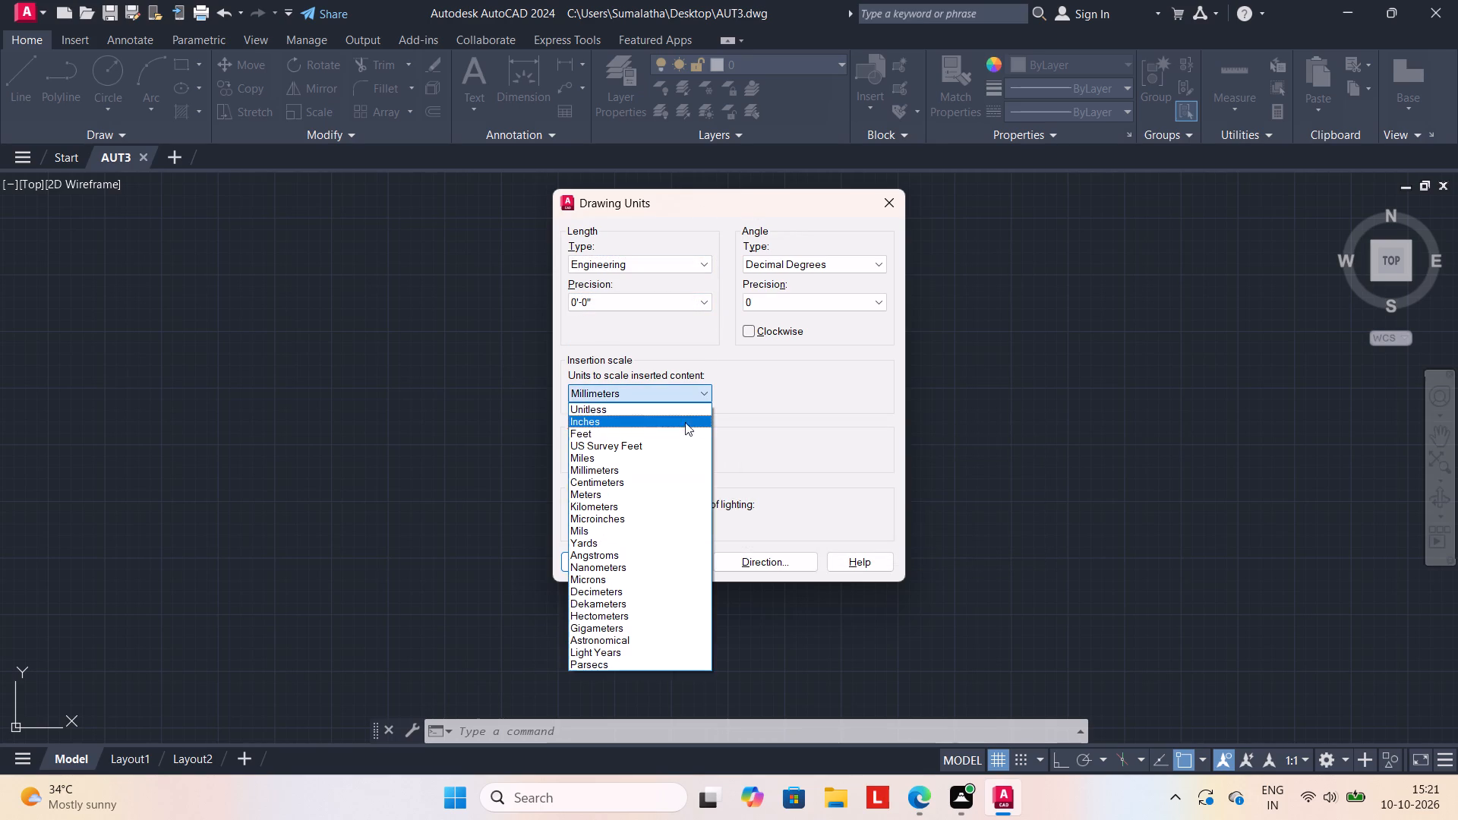
pyautogui.click(670, 424)
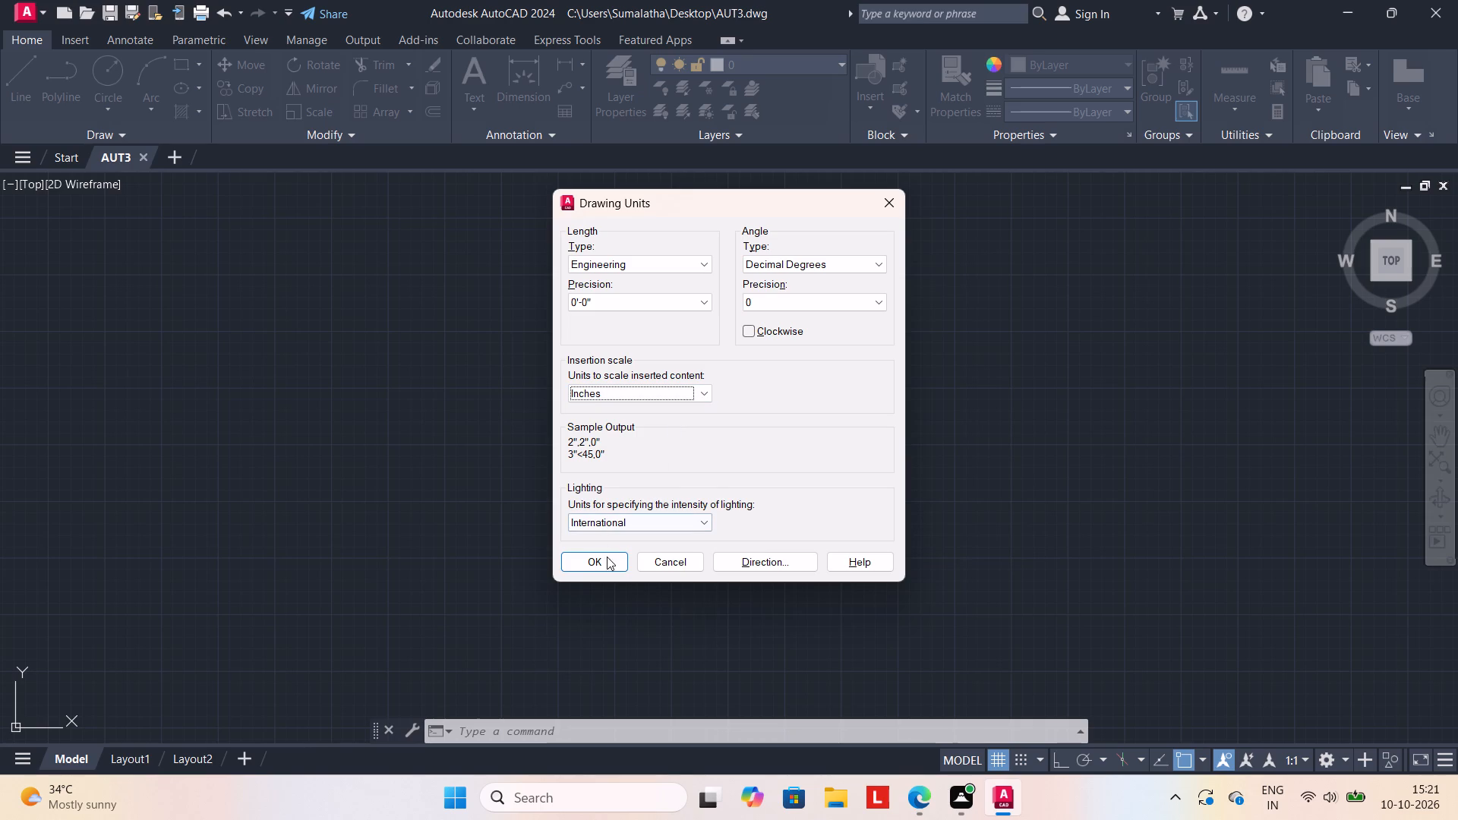
pyautogui.click(604, 561)
# Modify the ISO-25 dimension style's primary units to Engineering format with 0'-0" precision and make the style current.
pyautogui.press('d')
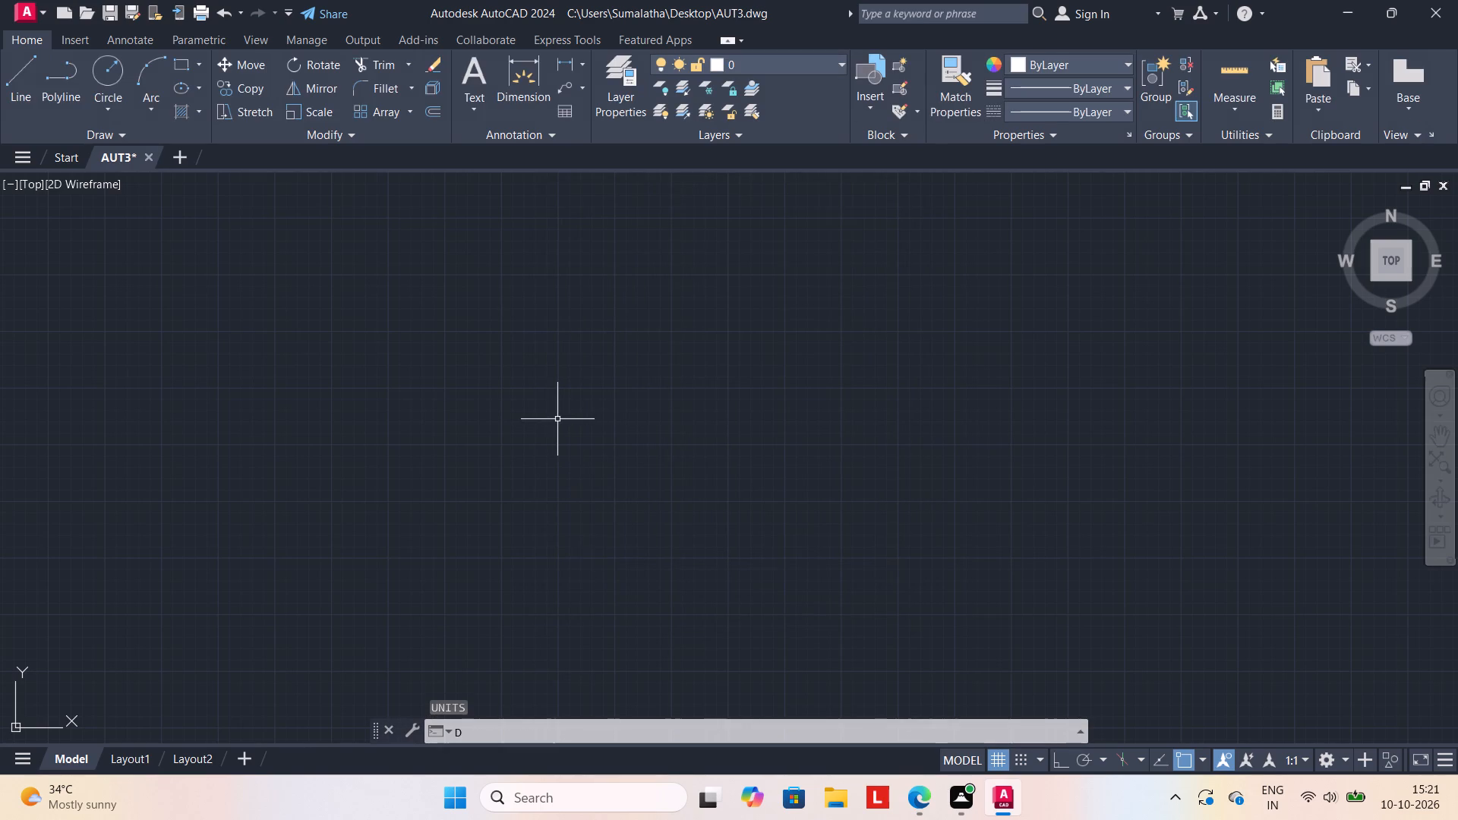
pyautogui.press('Return')
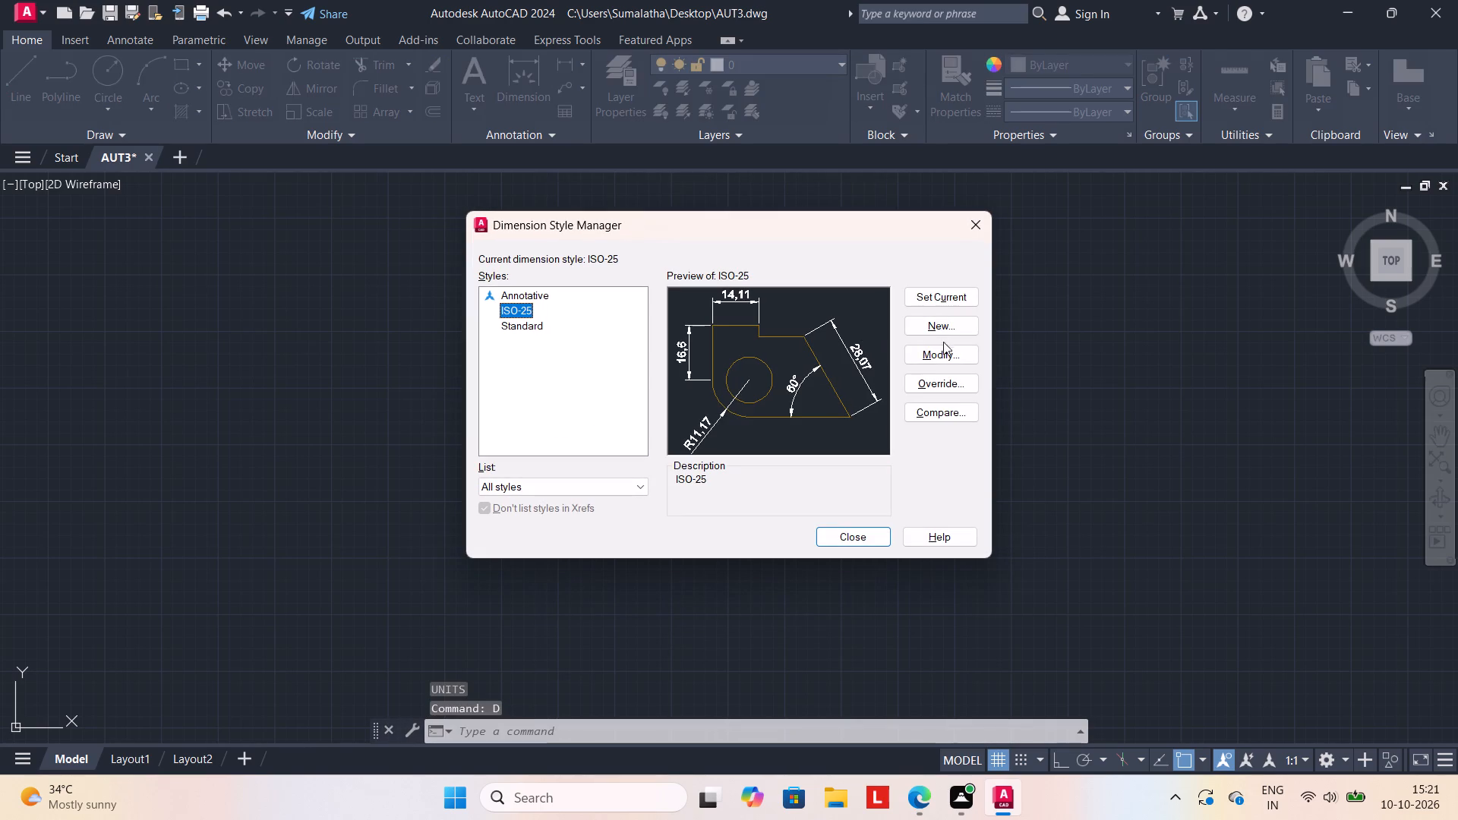
pyautogui.click(941, 355)
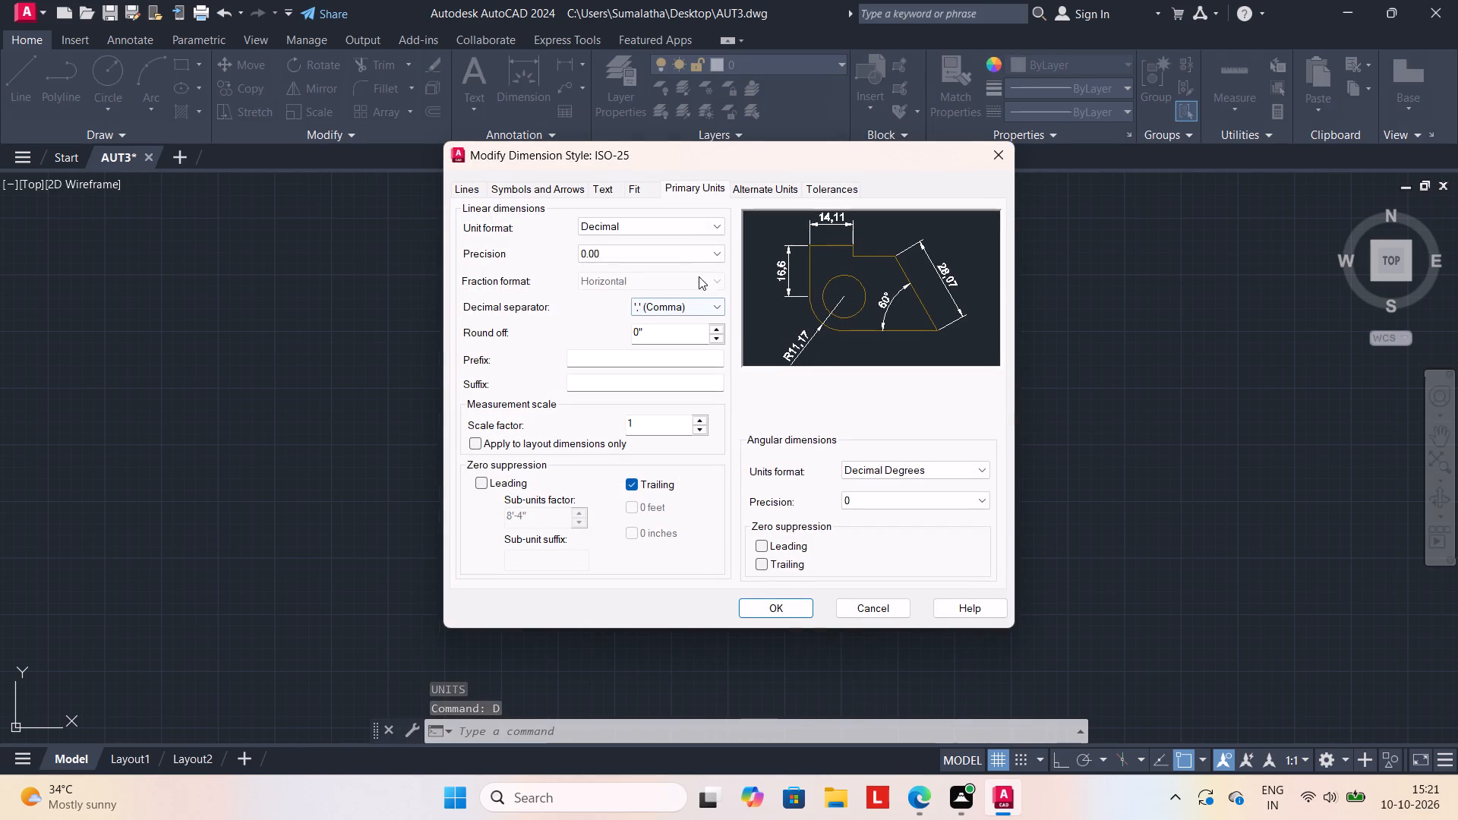
pyautogui.click(713, 225)
pyautogui.click(699, 263)
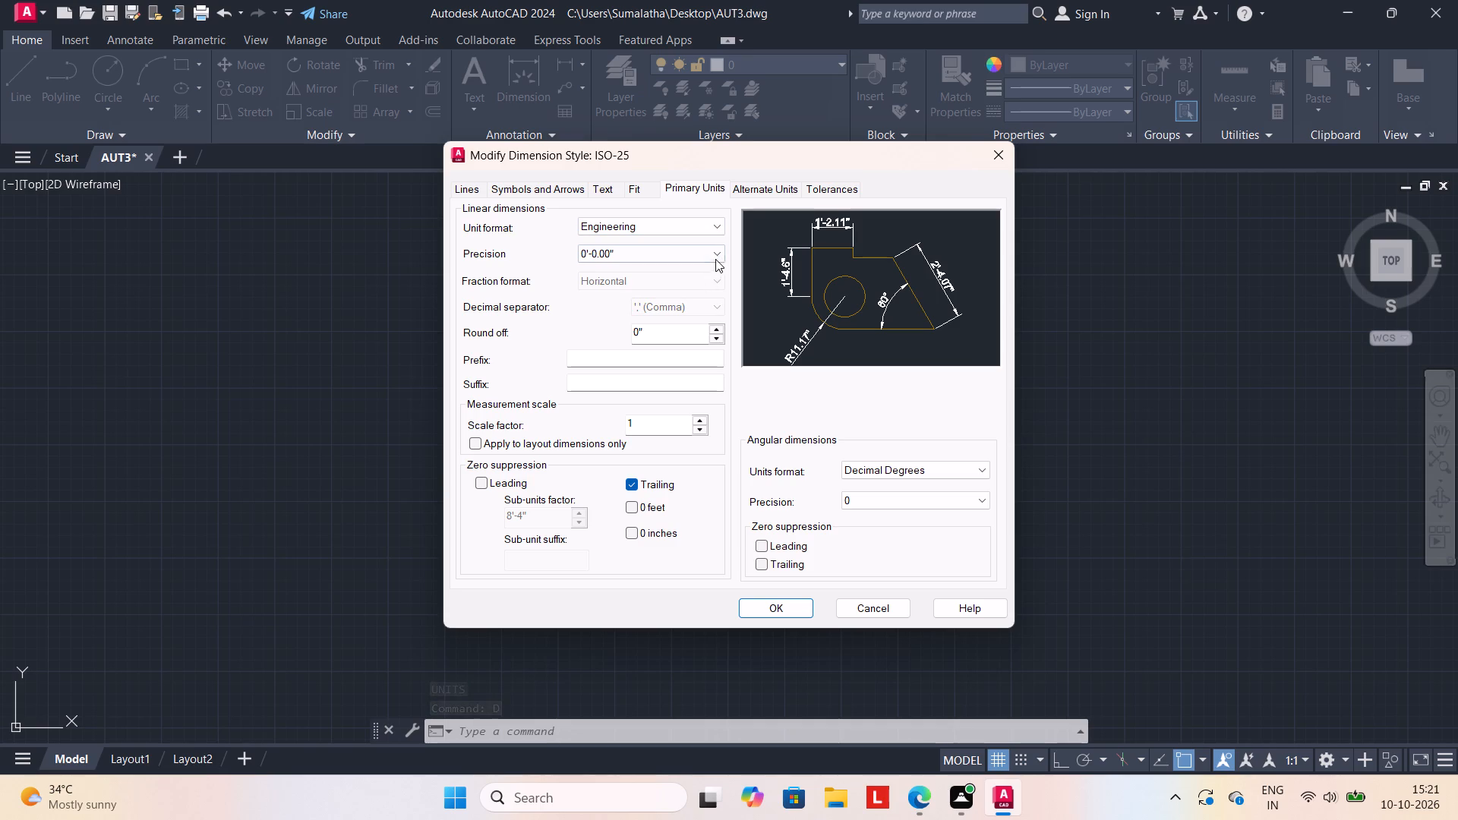
pyautogui.click(717, 255)
pyautogui.click(711, 274)
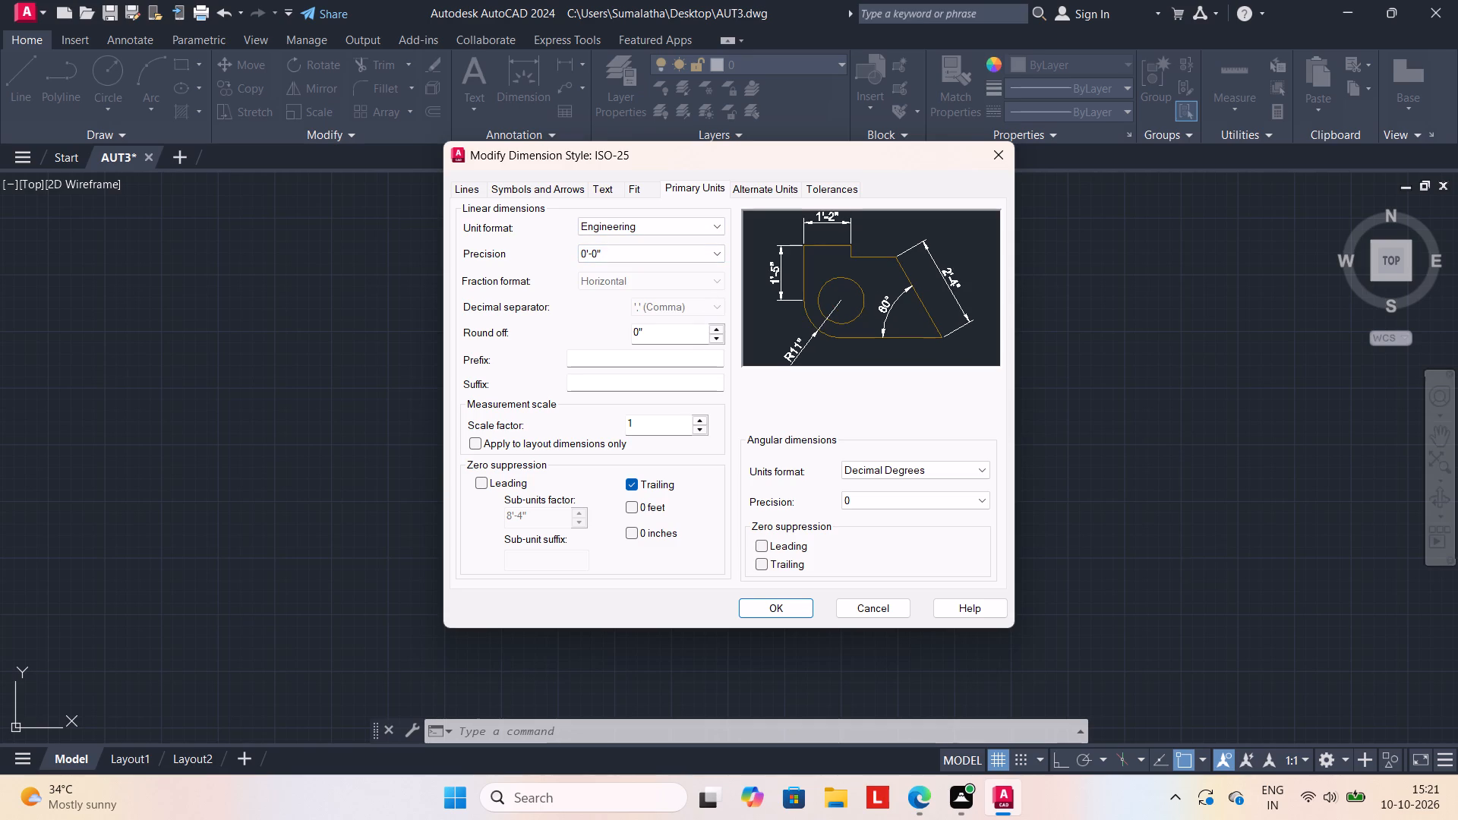
pyautogui.click(767, 608)
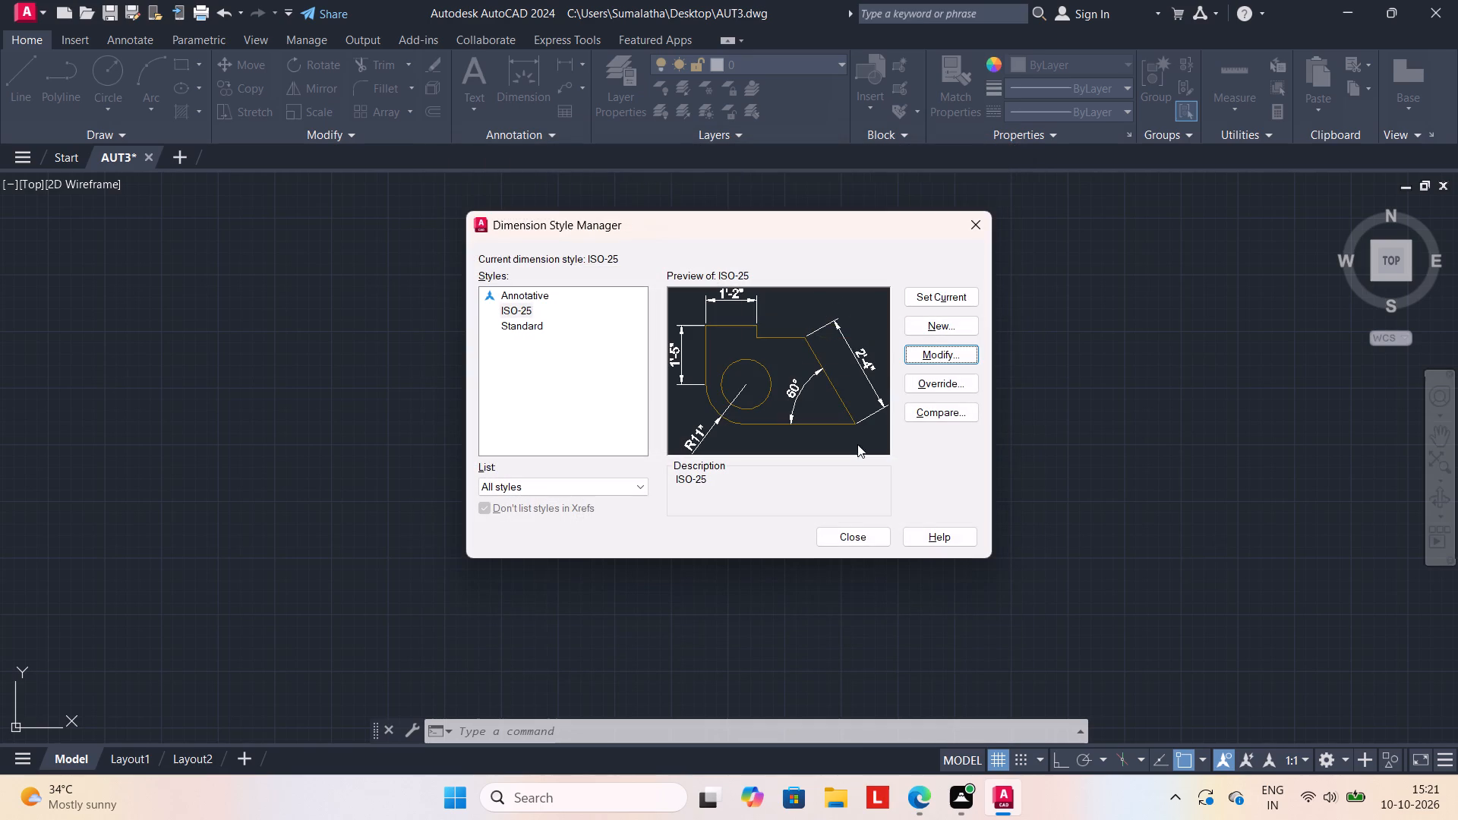
pyautogui.click(925, 299)
pyautogui.click(865, 540)
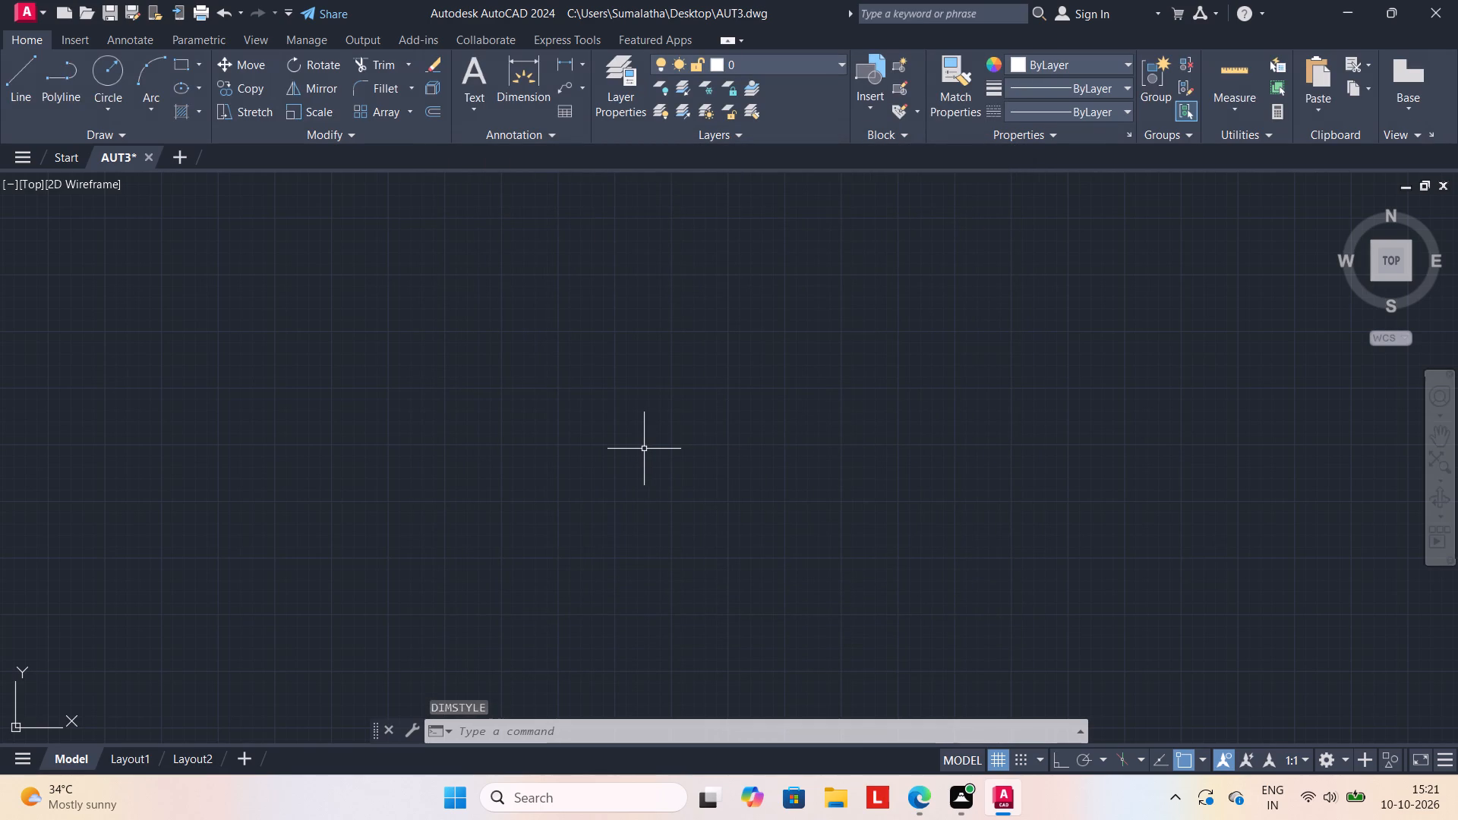
# Turn off the display of the grid beyond the limits in the drafting settings.
pyautogui.write('DS')
pyautogui.press('Return')
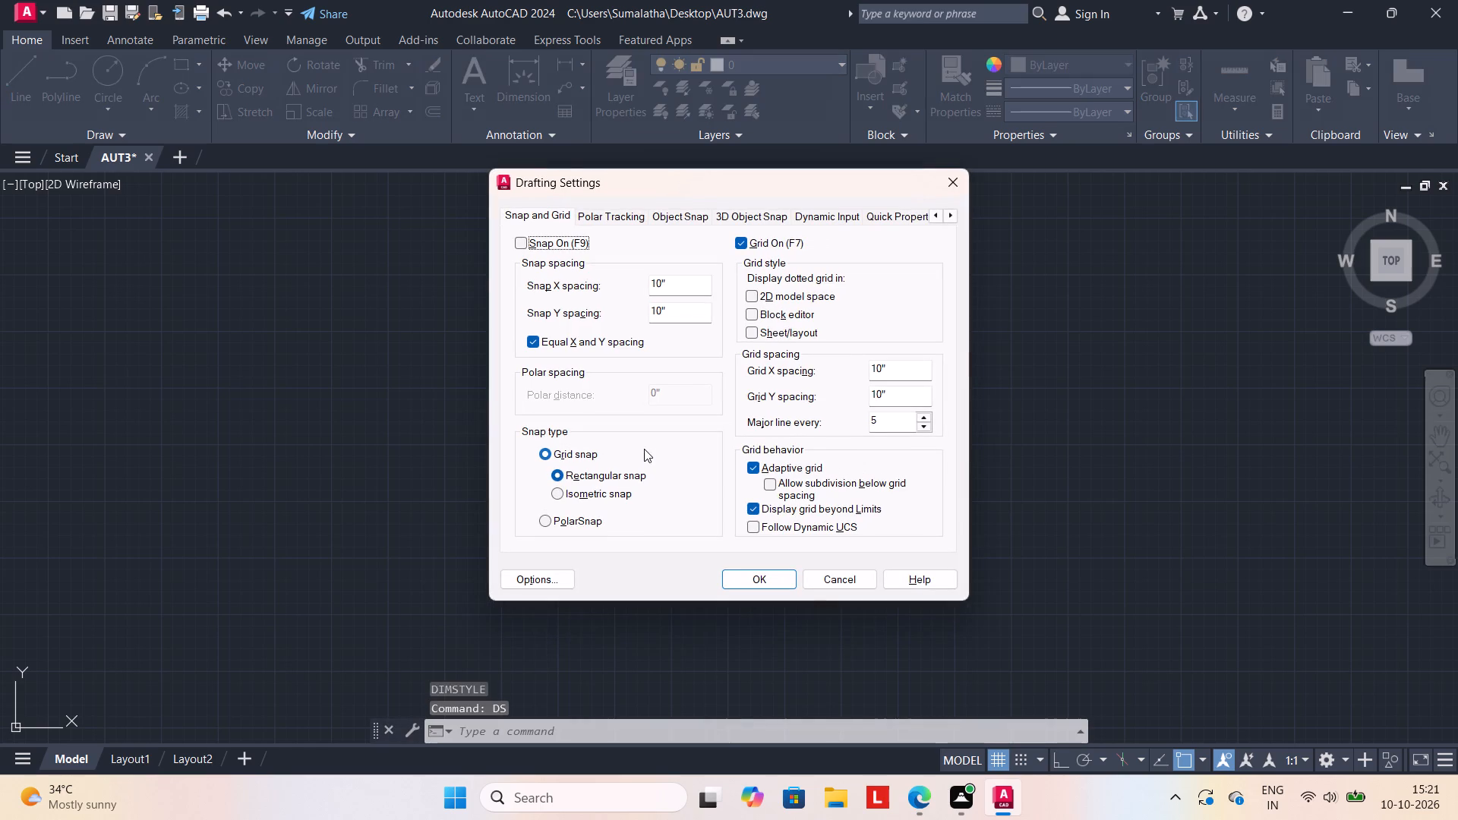
pyautogui.click(753, 504)
pyautogui.click(762, 572)
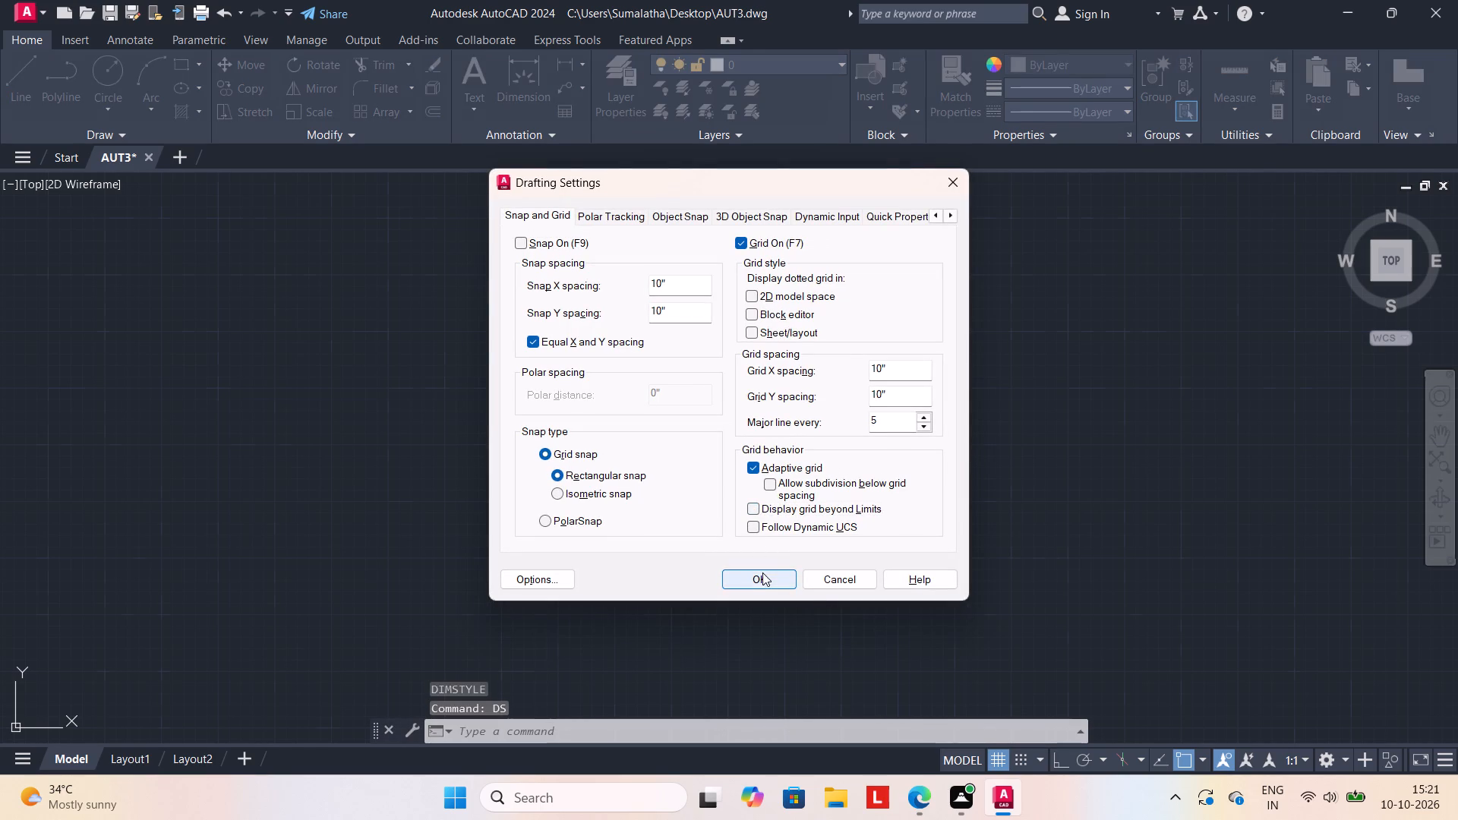
# Set the model space limits from 0',0' to 100',100' and fit the whole limits area in view.
pyautogui.write('LI')
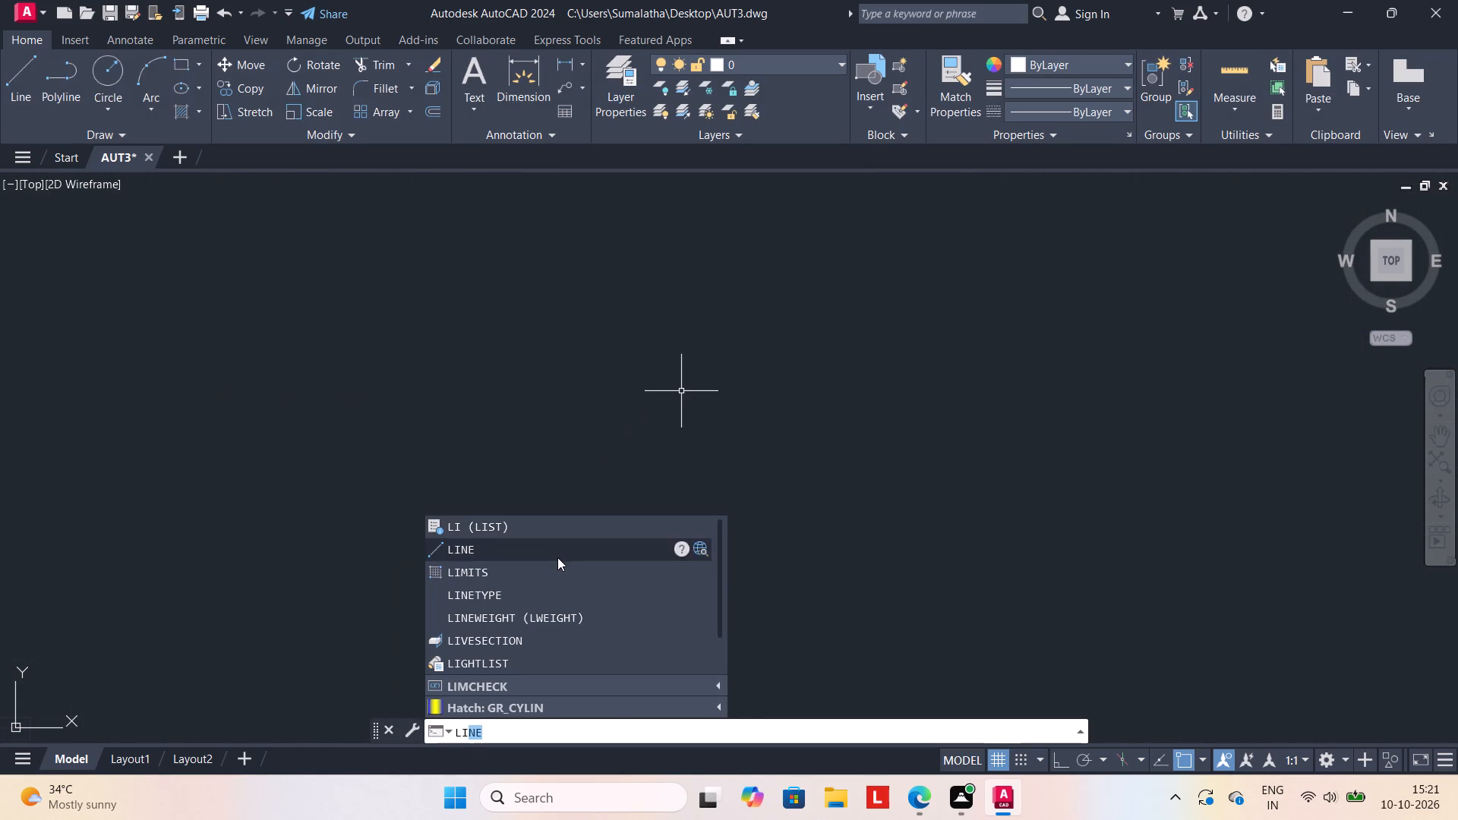
pyautogui.click(549, 572)
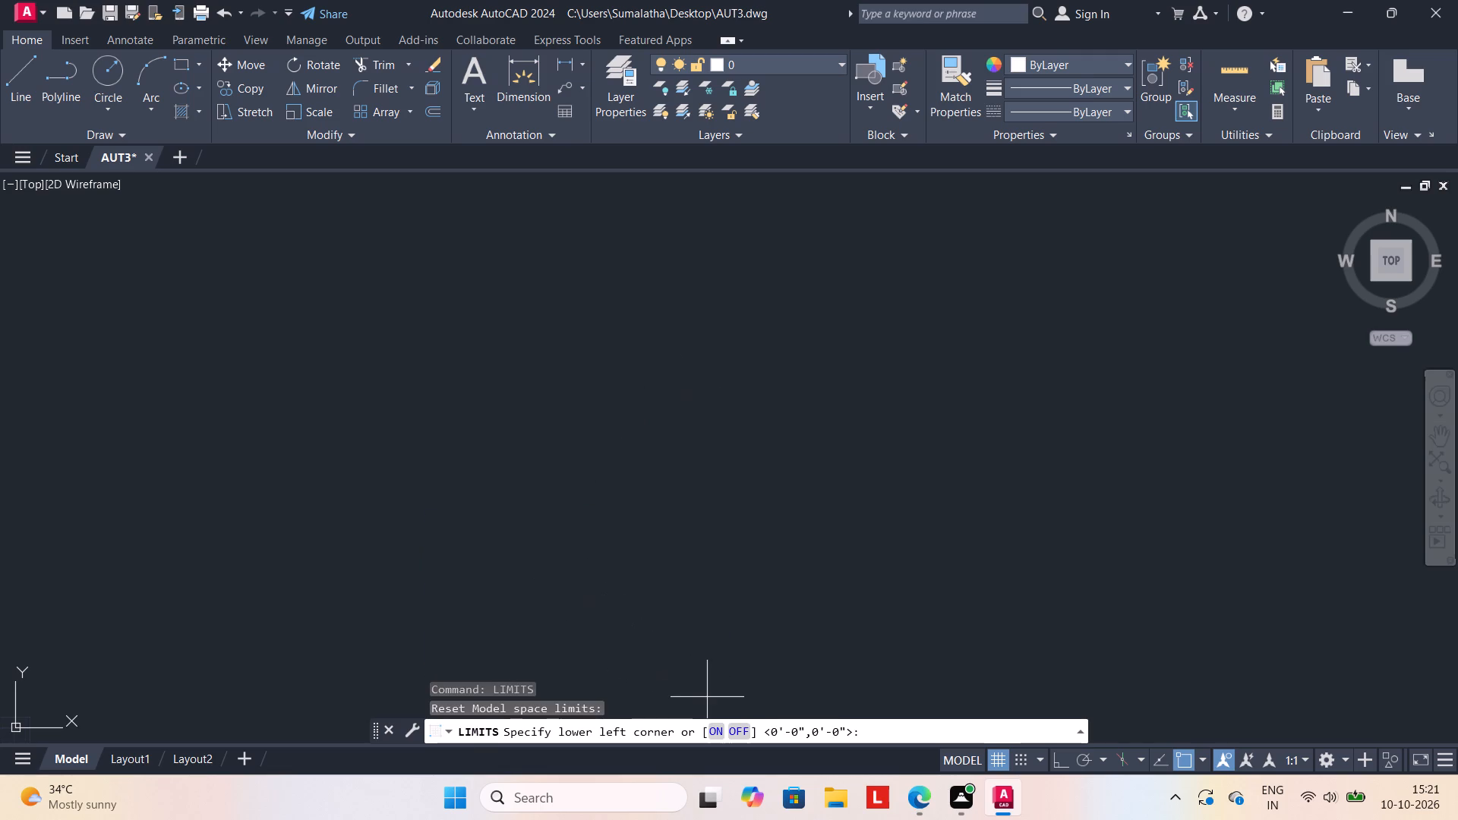
pyautogui.write("0'")
pyautogui.write(",0'")
pyautogui.press('Return')
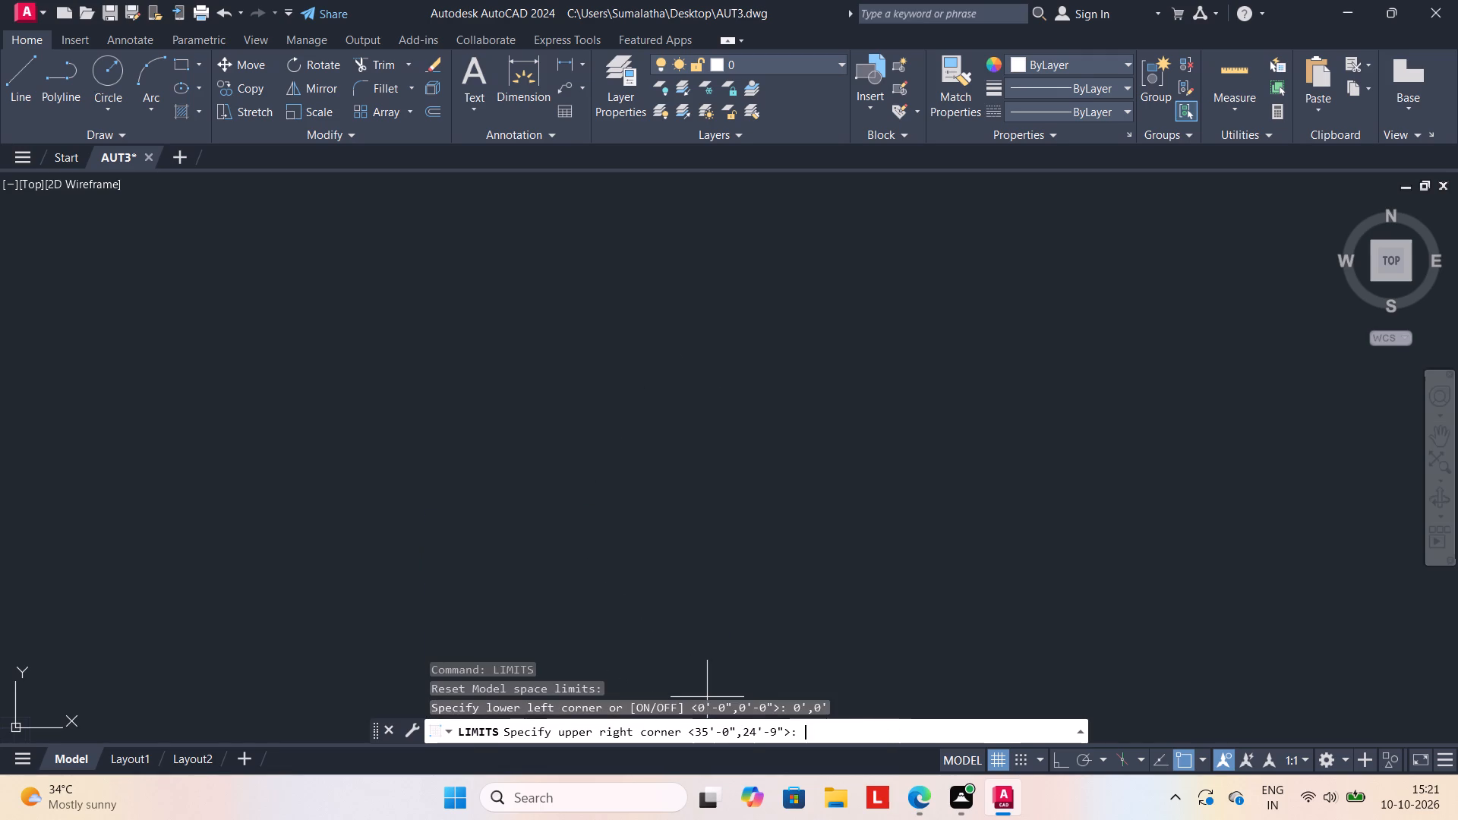
pyautogui.write("100'")
pyautogui.press(',')
pyautogui.write("100'")
pyautogui.press('Return')
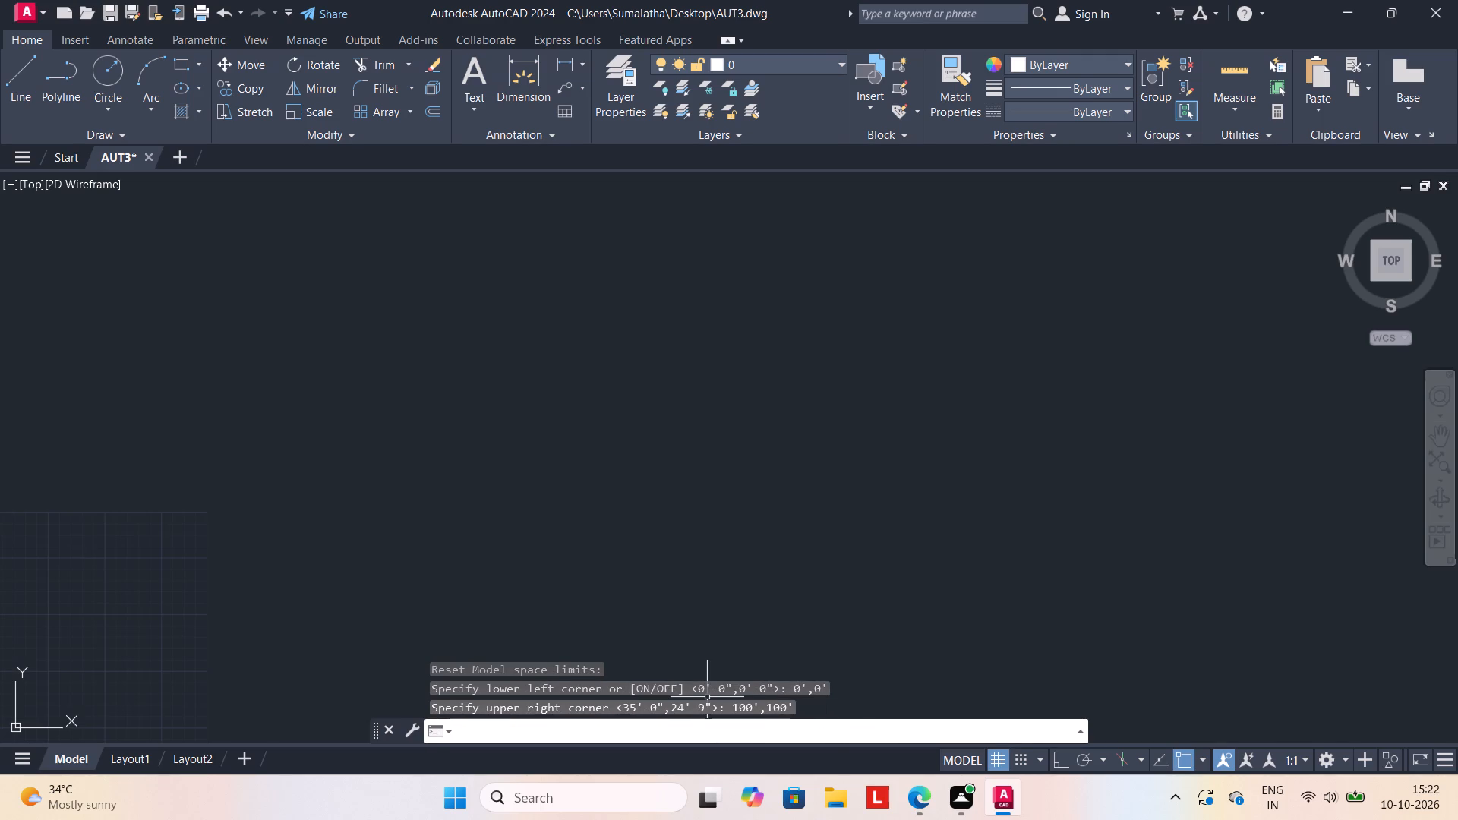
pyautogui.press('z')
pyautogui.press('Return')
pyautogui.press('a')
pyautogui.press('Return')
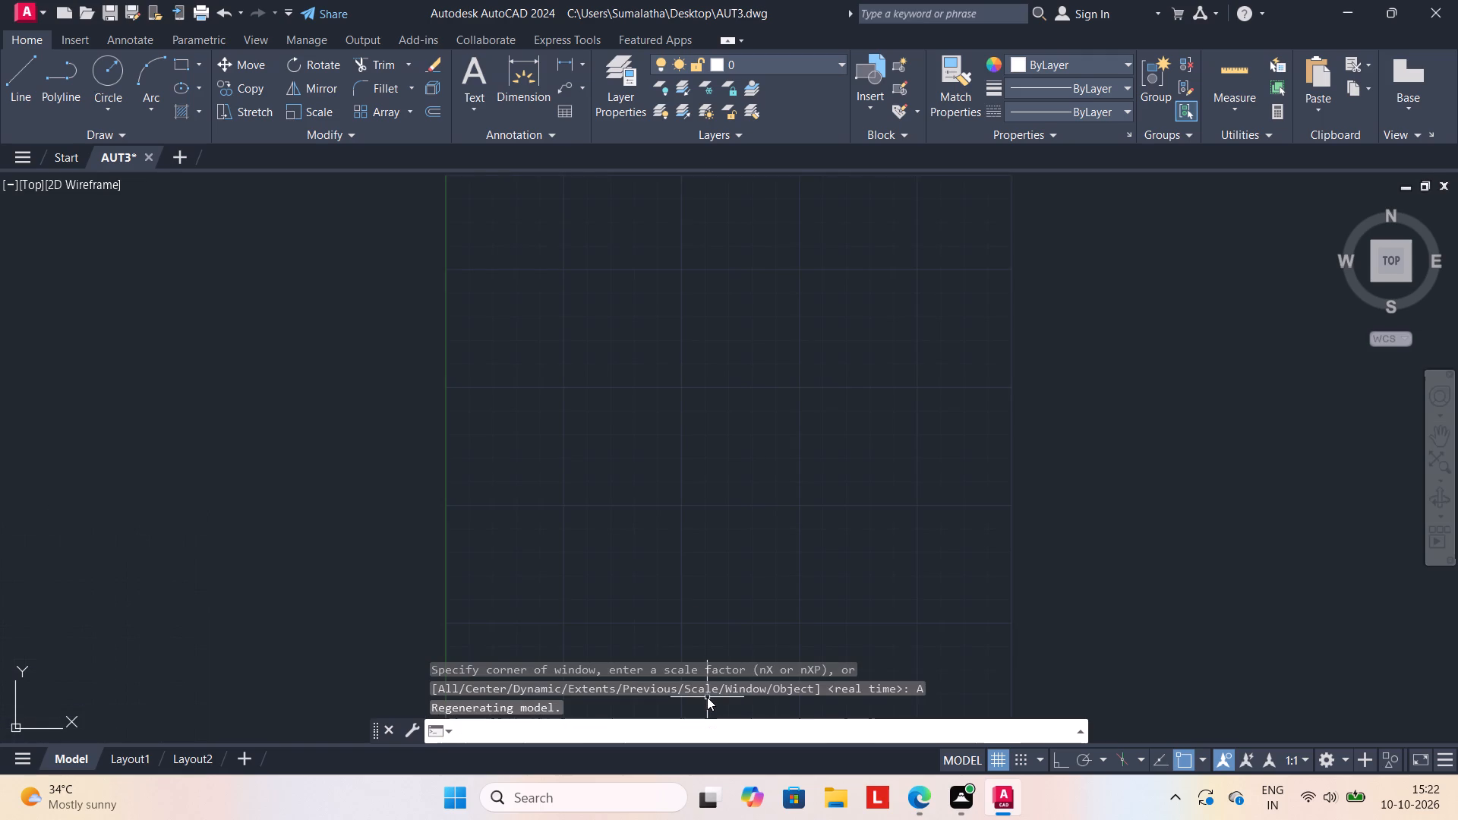
pyautogui.scroll(-1, 749, 561)
pyautogui.moveTo(737, 553); pyautogui.dragTo(737, 442, button='middle')
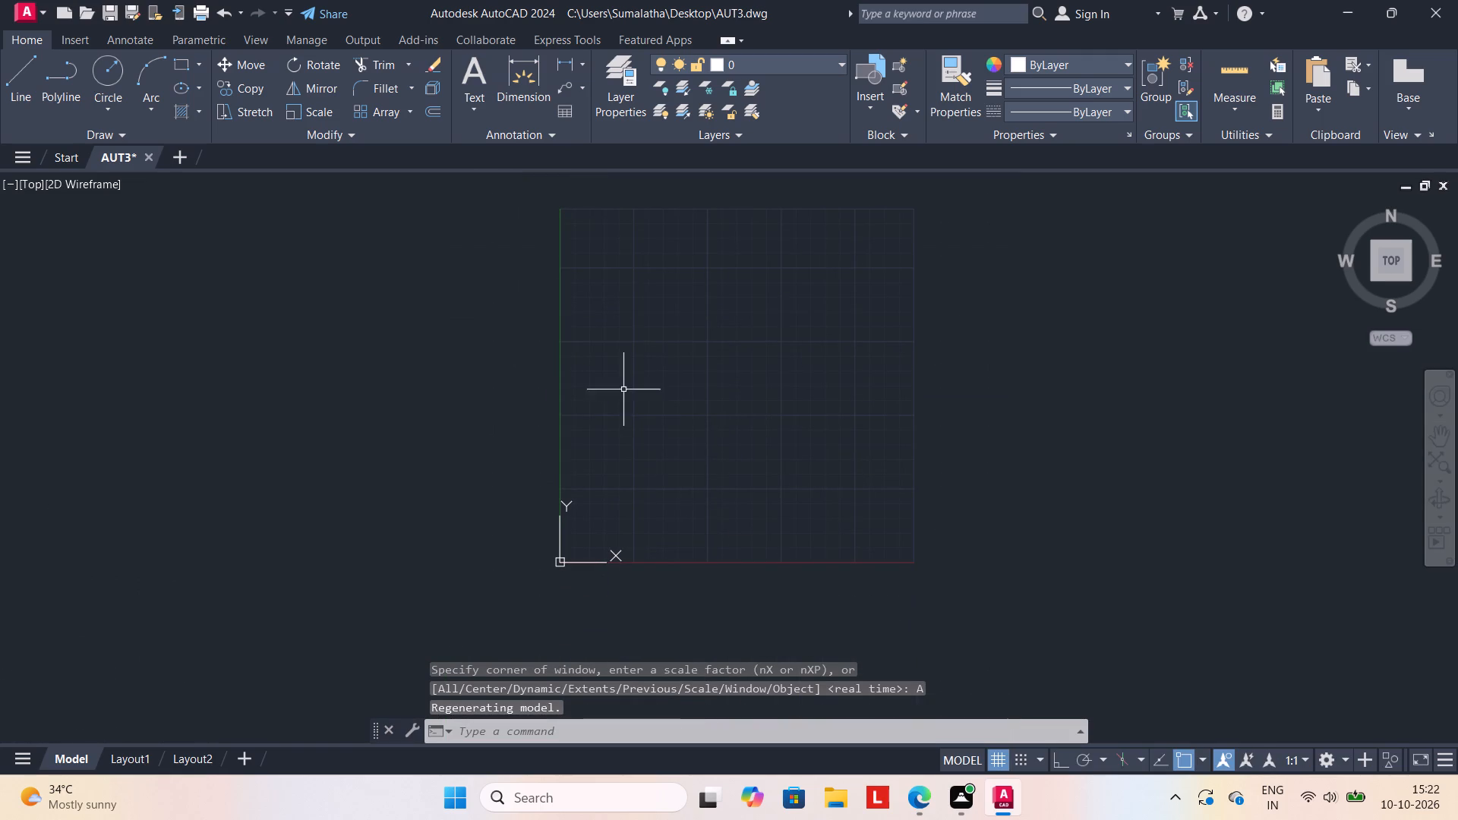
# Create a new layer named WALL with the colour white.
pyautogui.write('LAY')
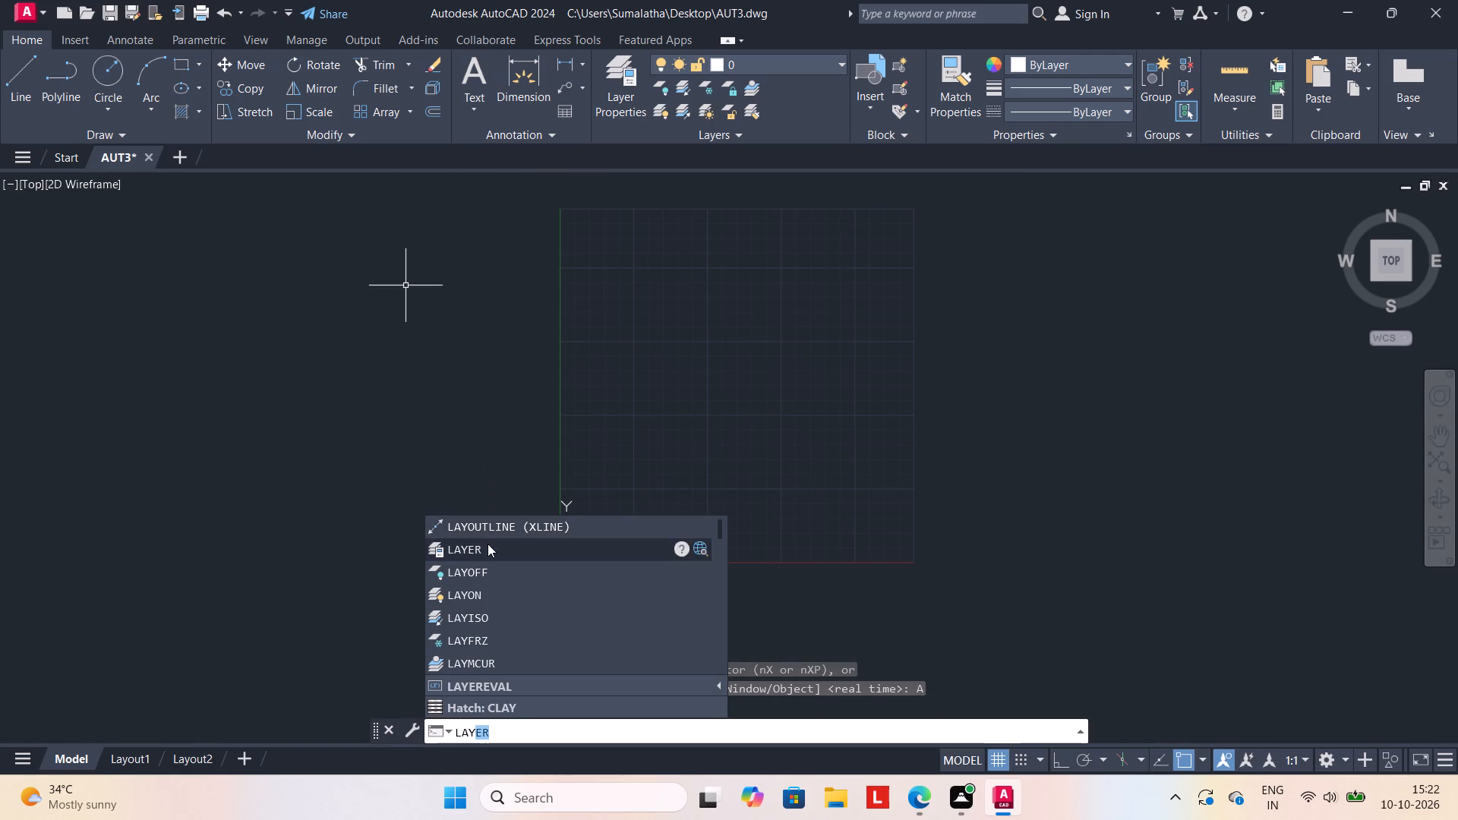
pyautogui.click(488, 547)
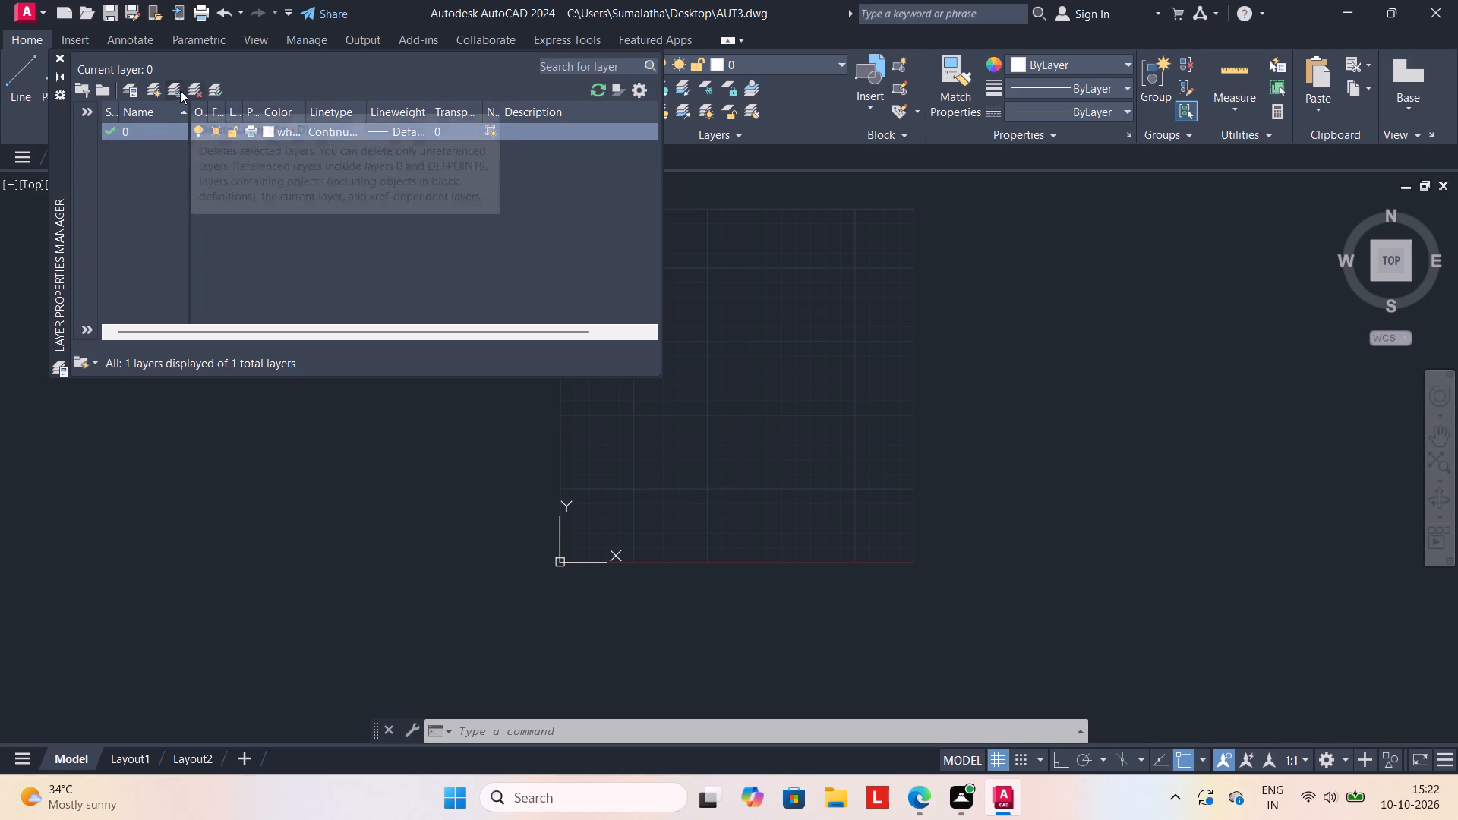
pyautogui.click(172, 92)
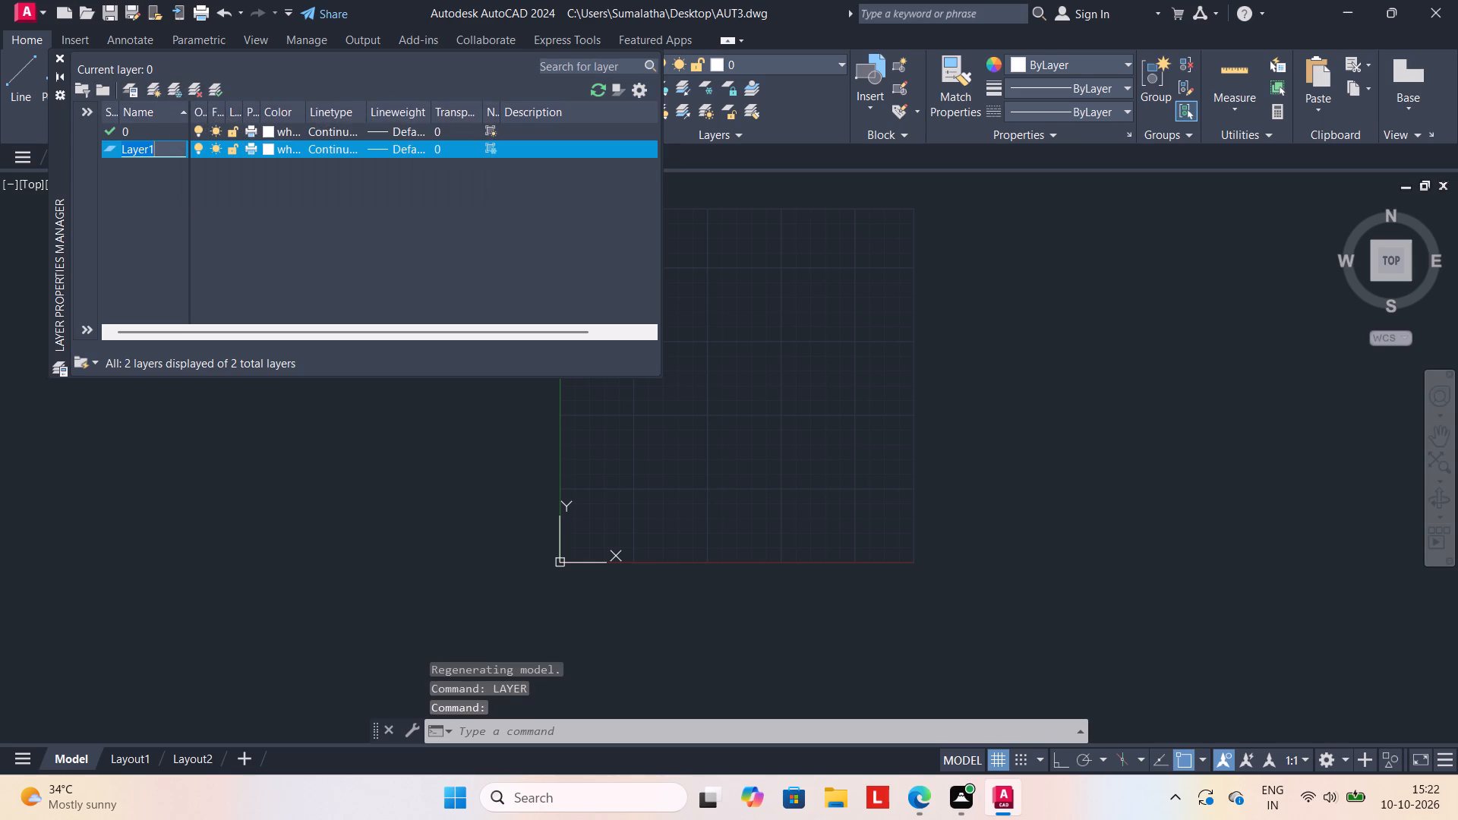
pyautogui.press('BackSpace')
pyautogui.write('WALL')
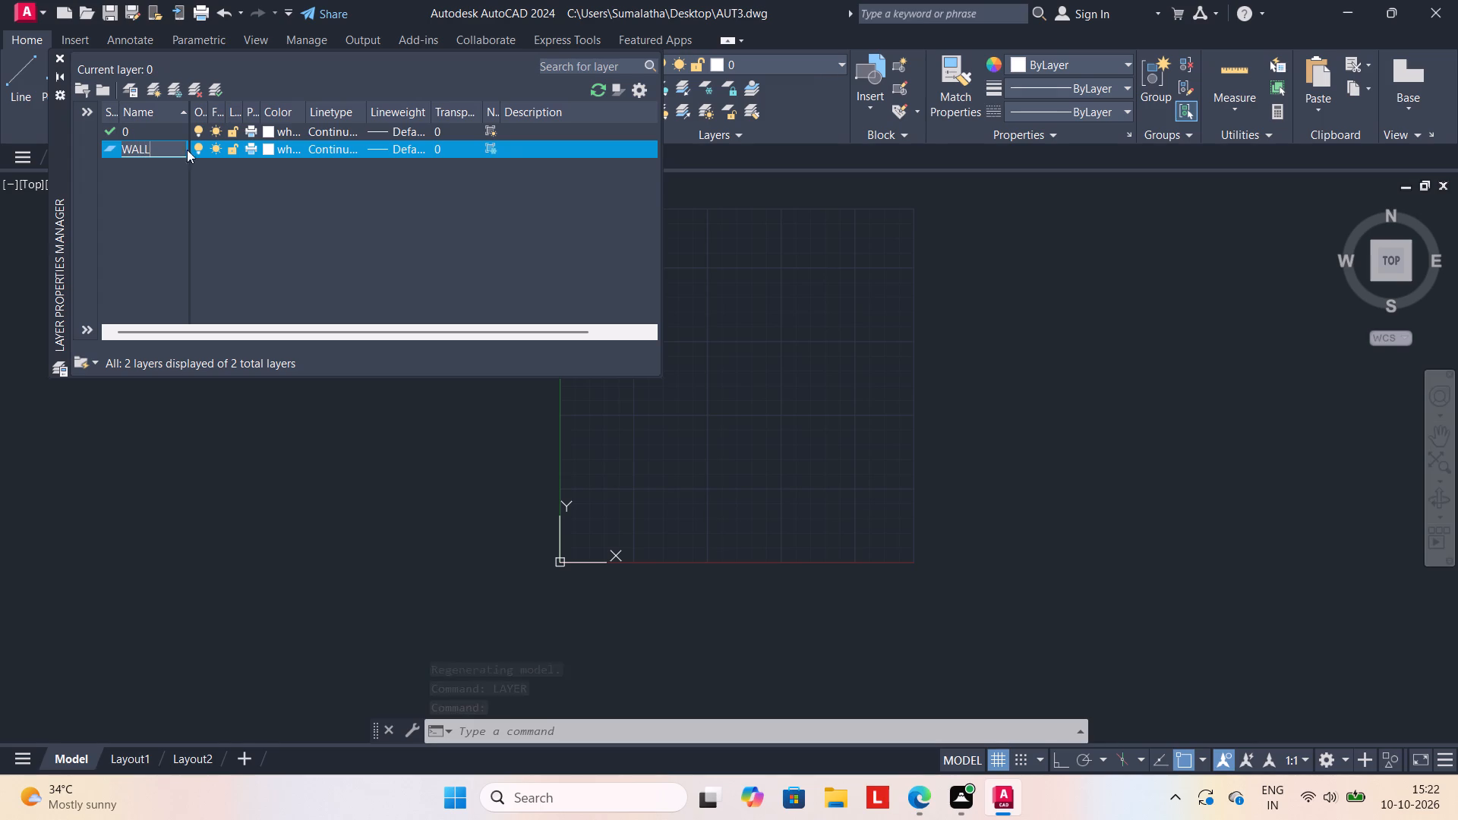
pyautogui.click(268, 154)
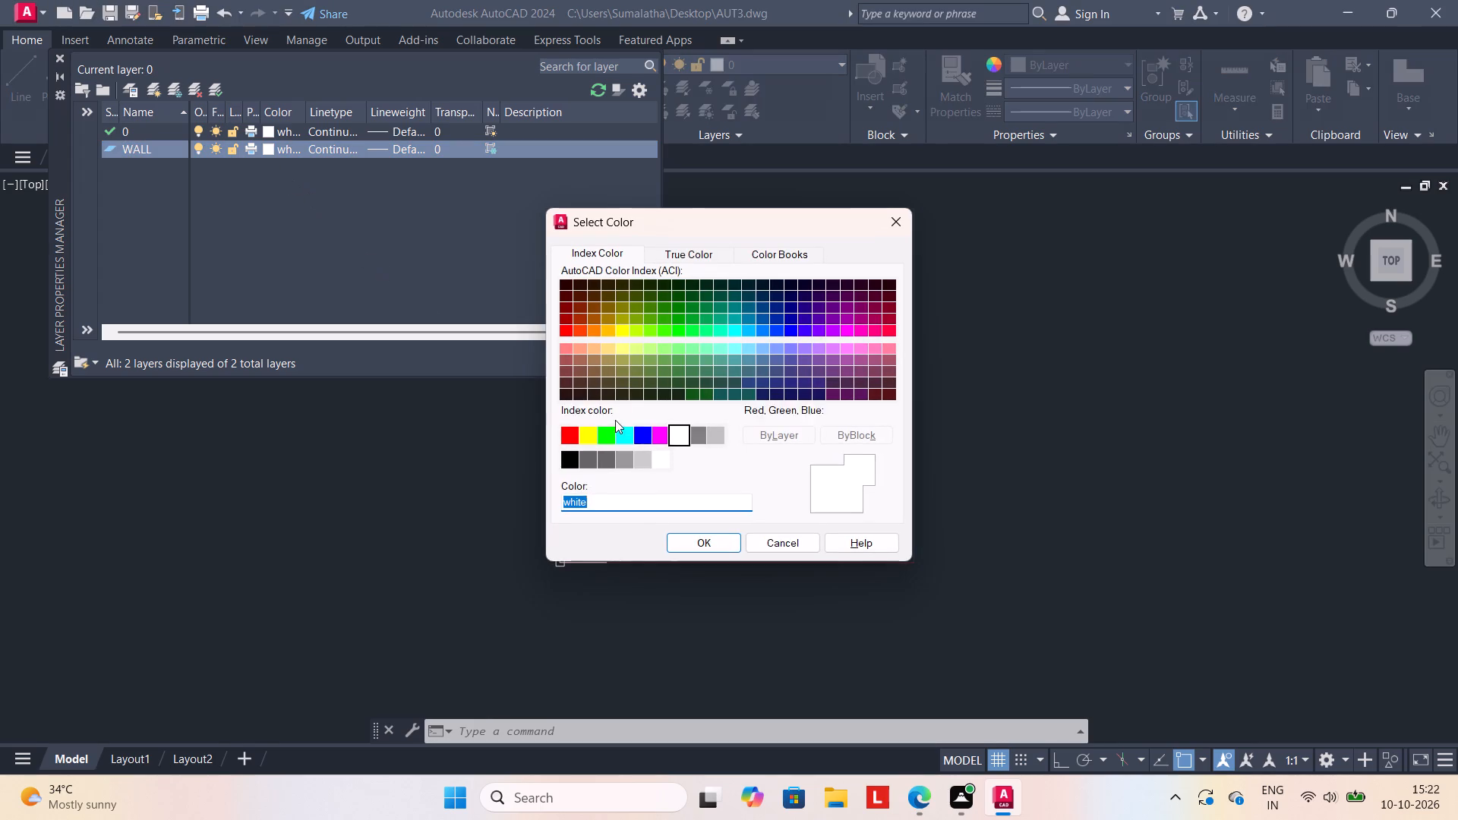
pyautogui.click(681, 434)
pyautogui.click(702, 543)
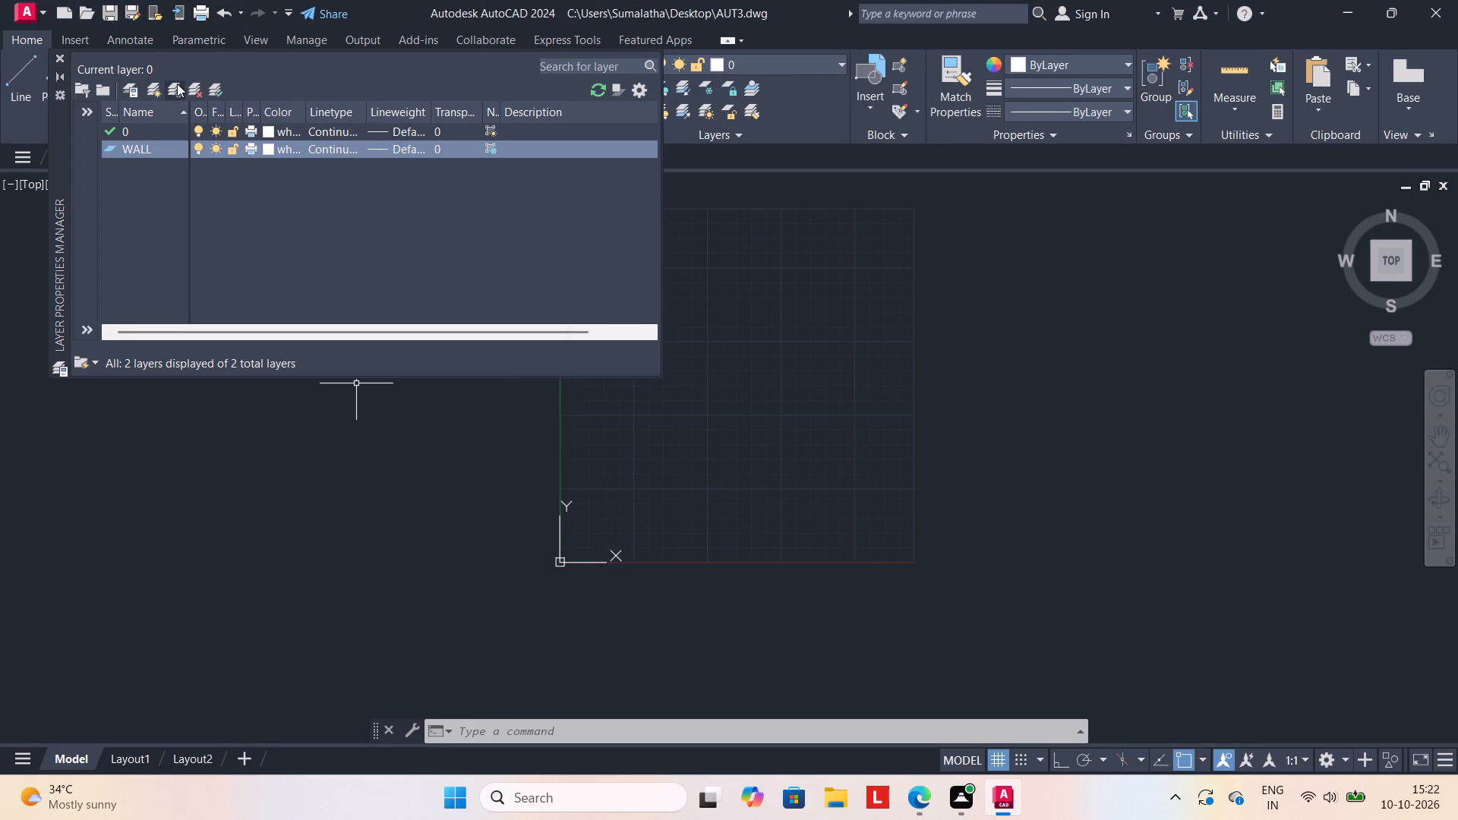
# Create a new layer named DOOR with the colour red.
pyautogui.click(173, 84)
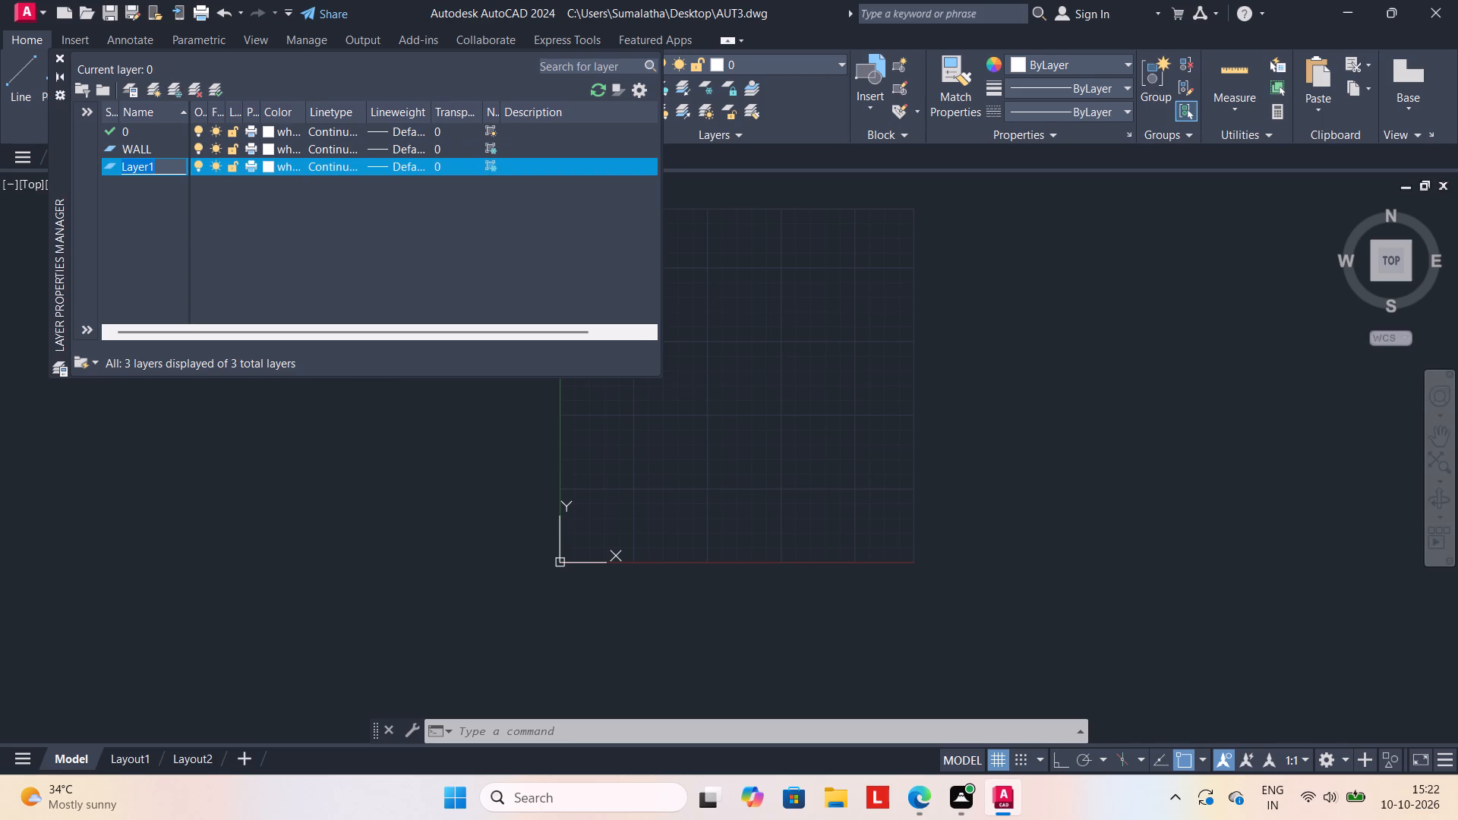
pyautogui.press('BackSpace')
pyautogui.write('DOOR')
pyautogui.click(264, 166)
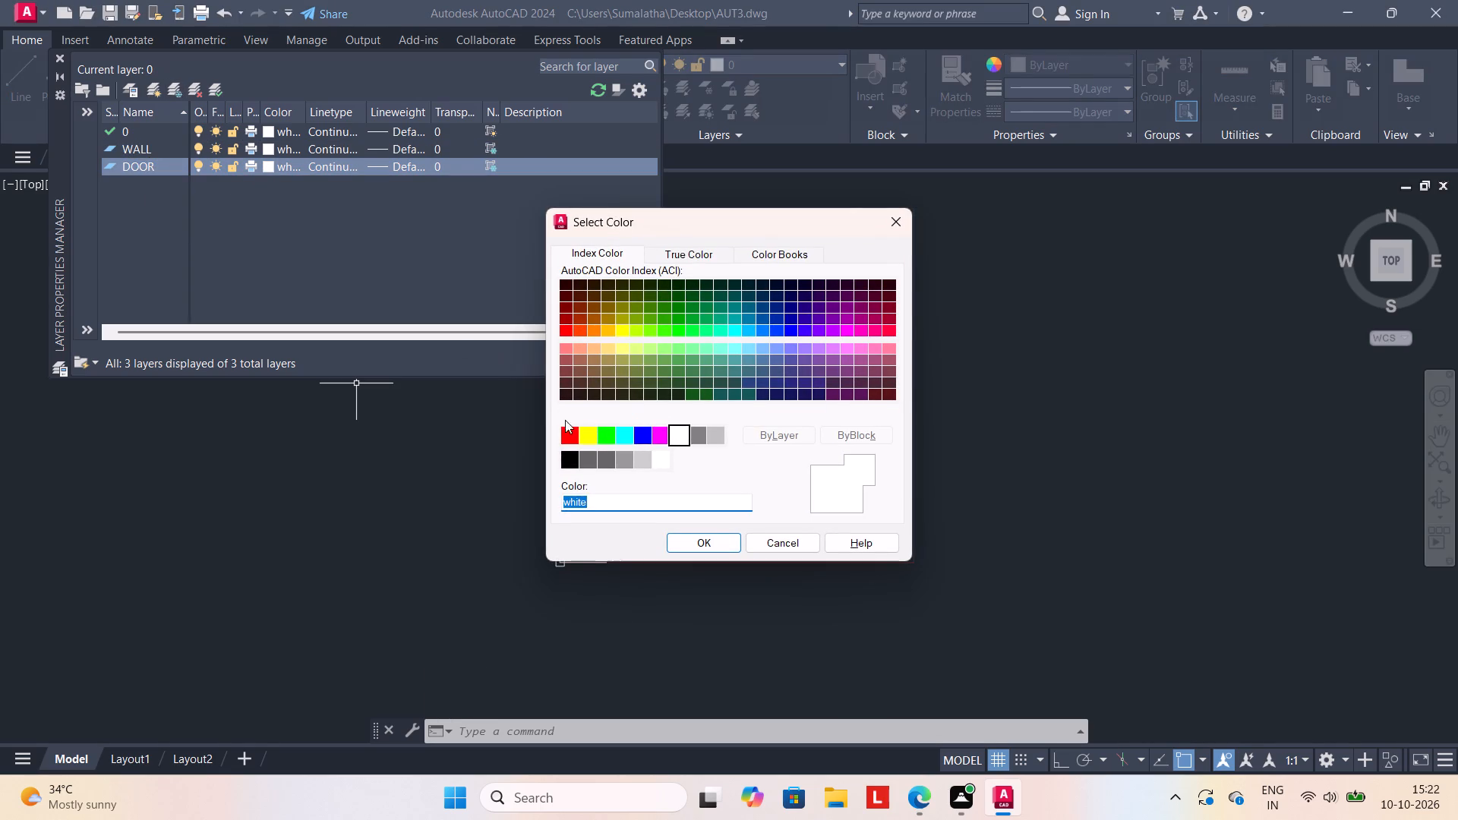
pyautogui.click(569, 432)
pyautogui.click(690, 541)
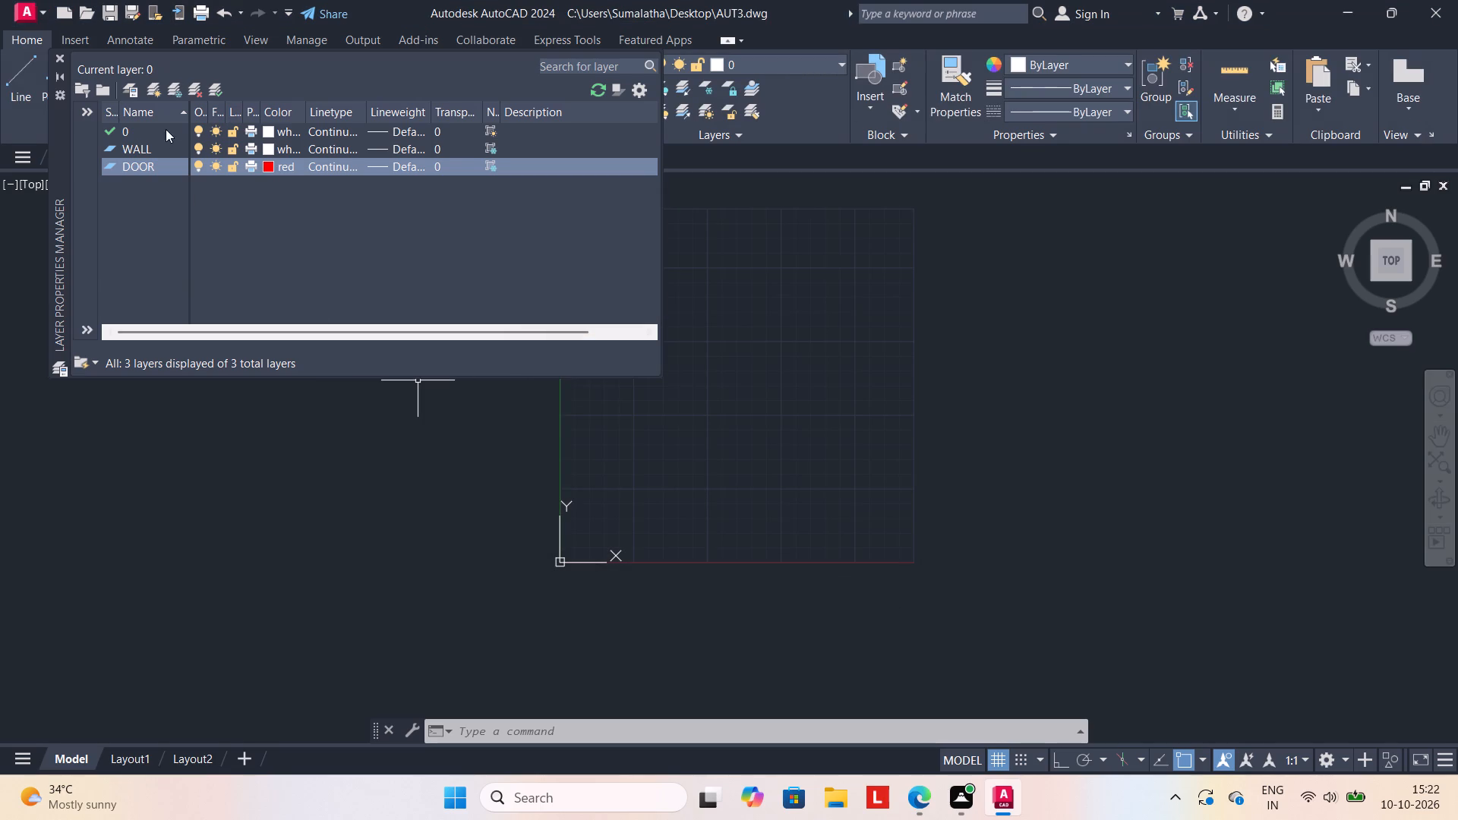
# Create a new layer named WIN with the colour yellow.
pyautogui.click(175, 88)
pyautogui.write('WIN')
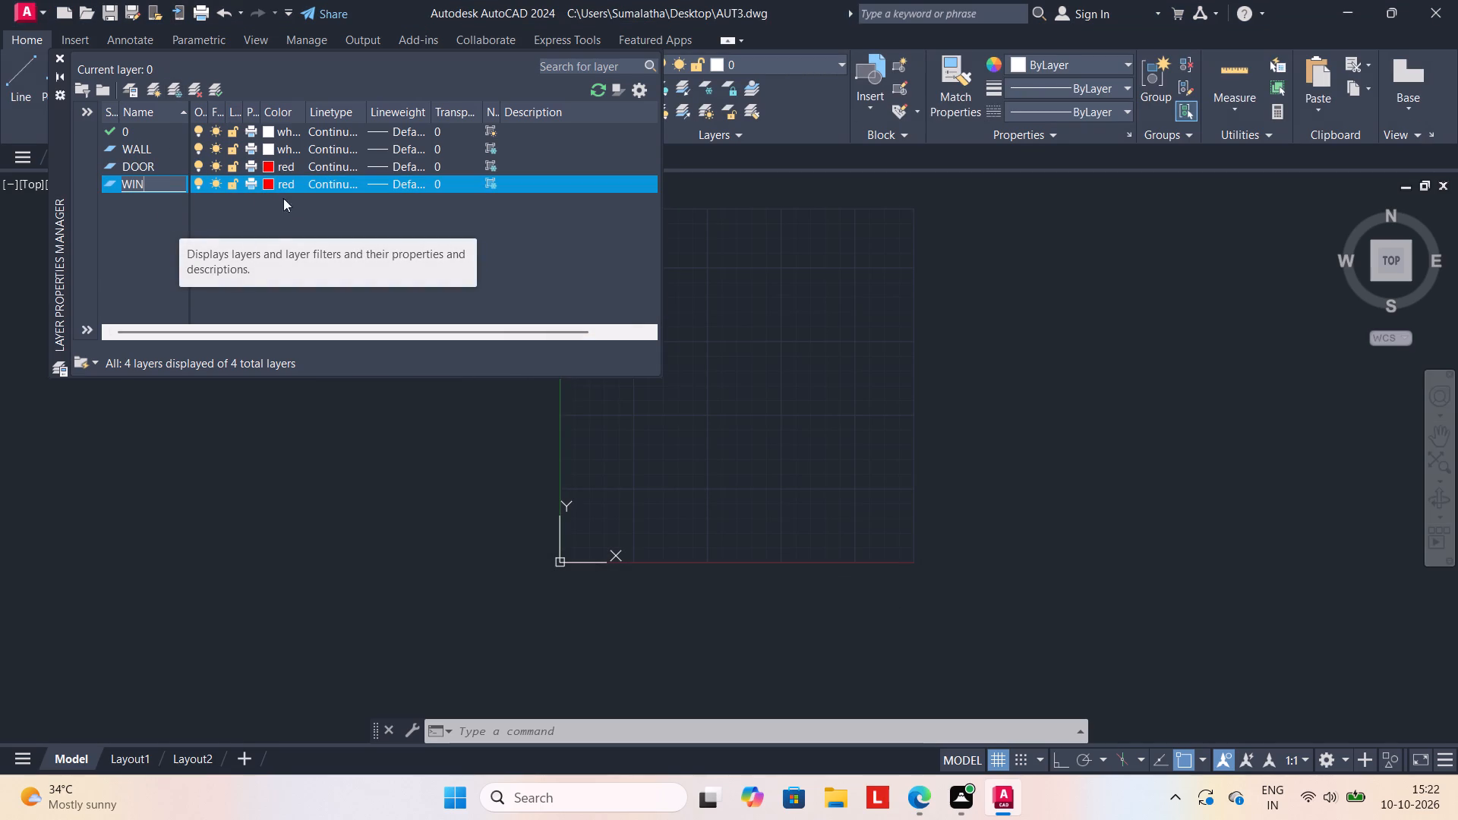
pyautogui.click(269, 184)
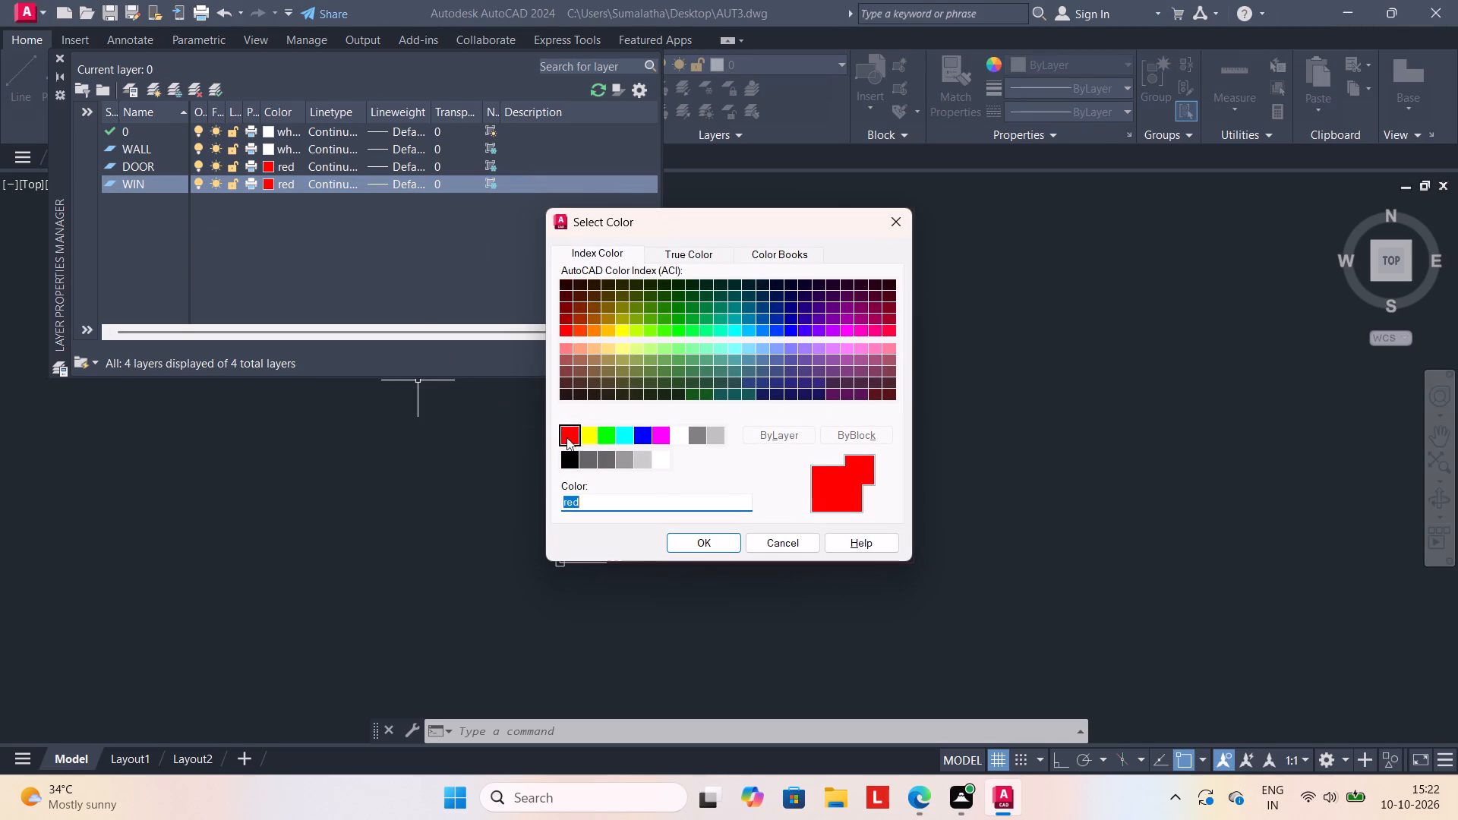
pyautogui.click(590, 439)
pyautogui.click(722, 545)
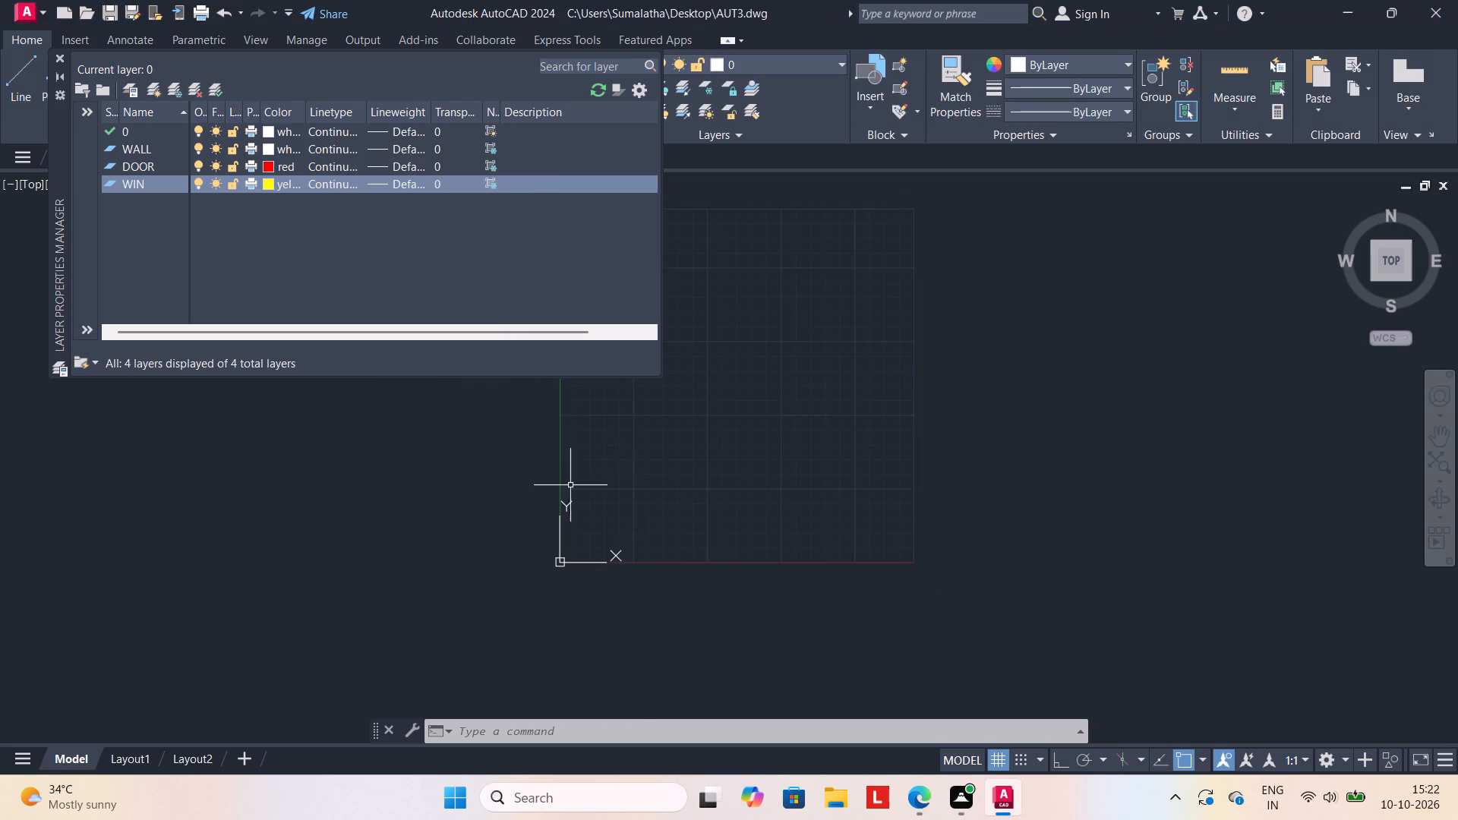
# Create a new layer named FUR with the colour green.
pyautogui.click(173, 87)
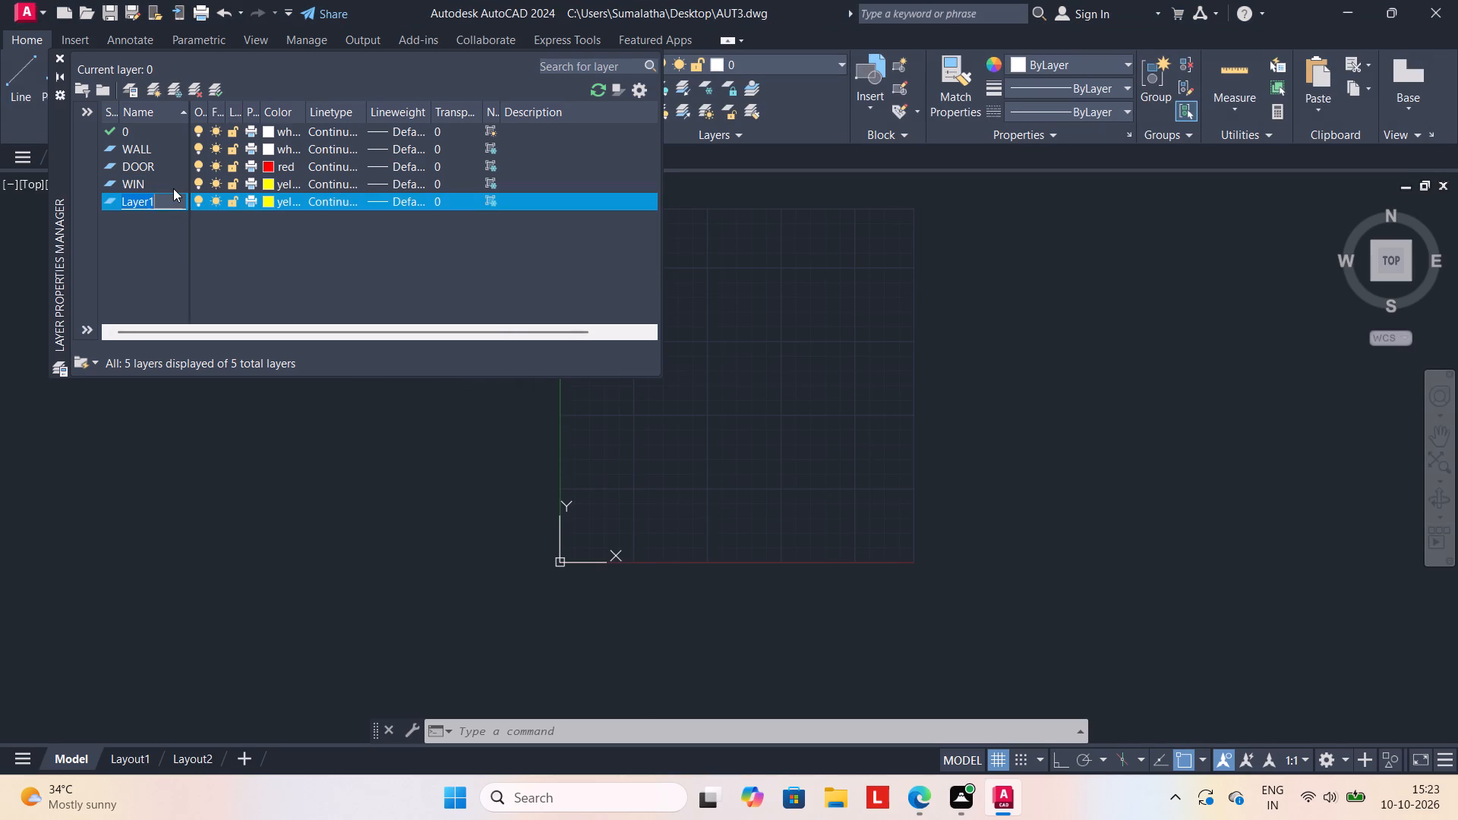
pyautogui.press('BackSpace')
pyautogui.write('FUR')
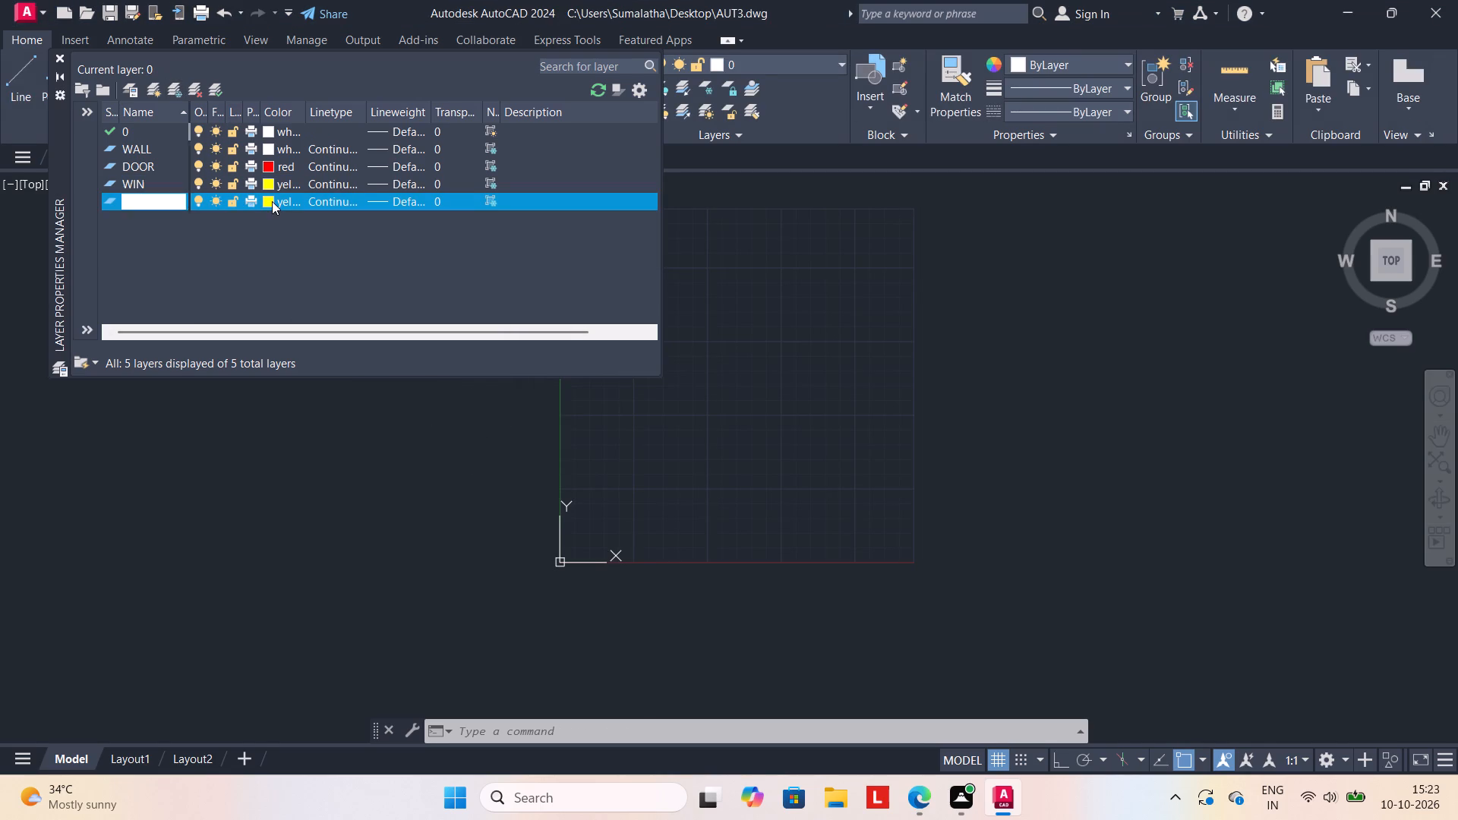
pyautogui.click(272, 201)
pyautogui.click(602, 430)
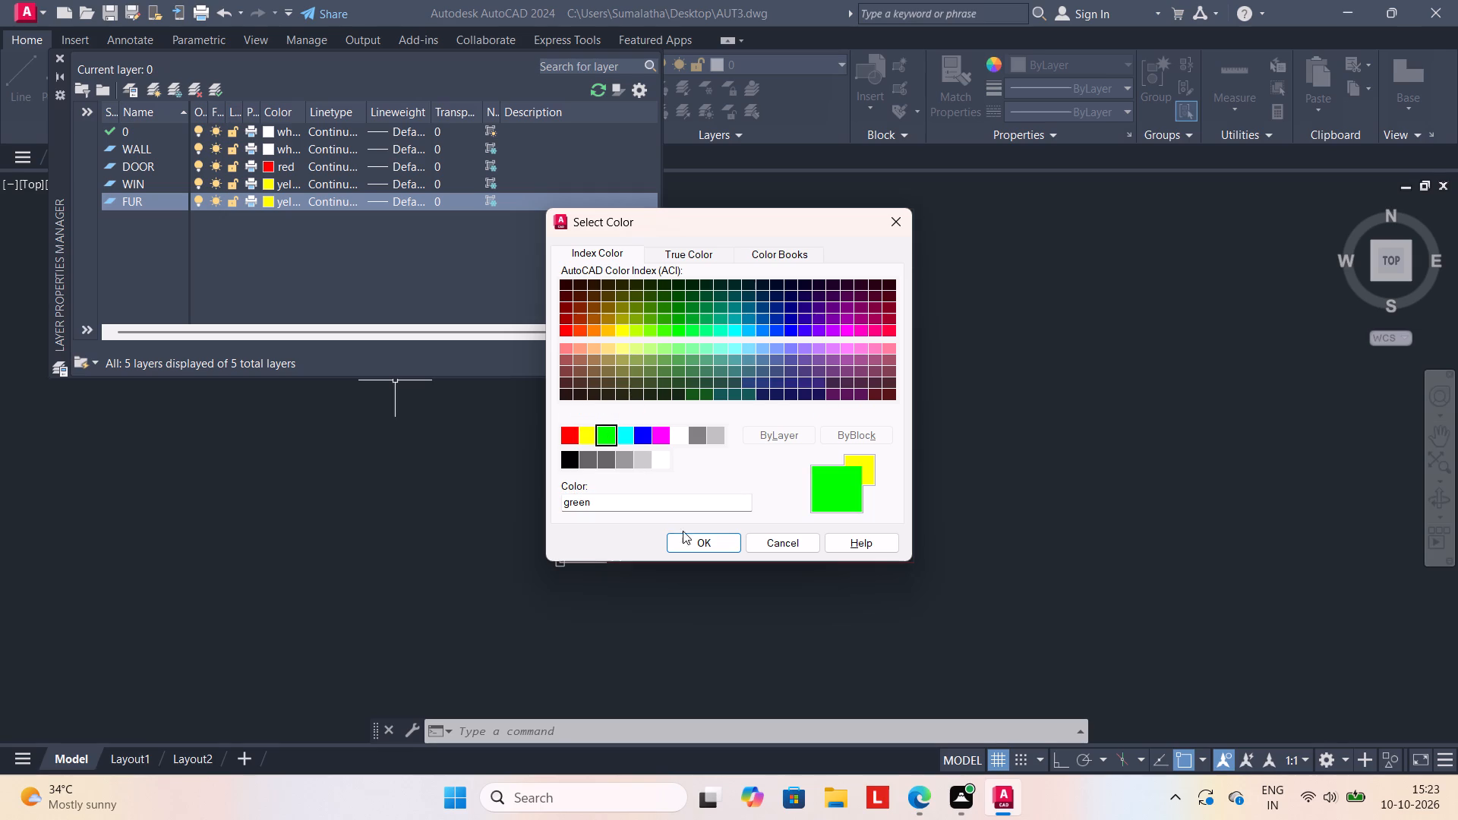
pyautogui.click(695, 541)
# Create a new layer named STAIR with the colour cyan.
pyautogui.click(178, 93)
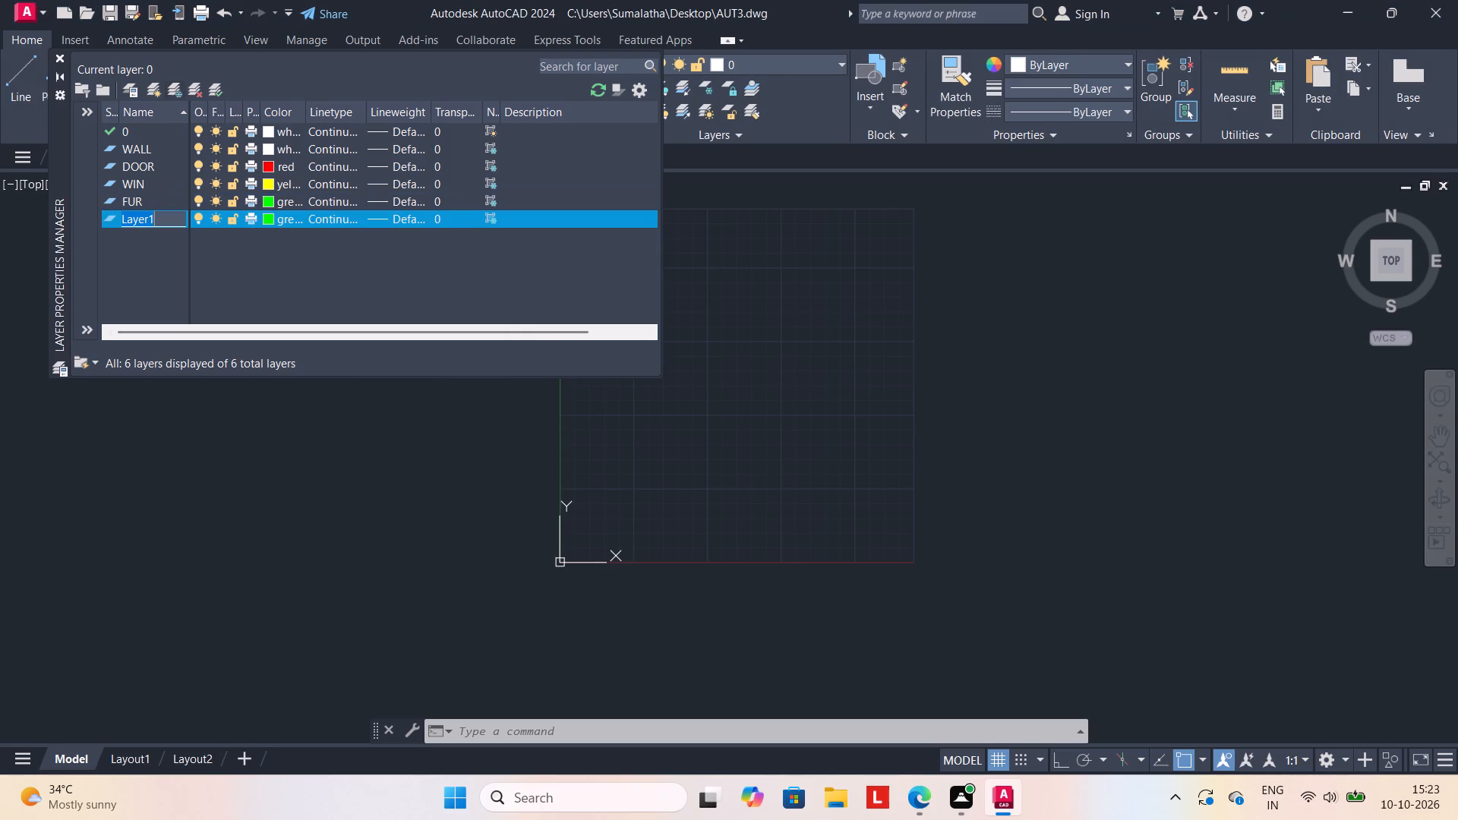
pyautogui.press('s')
pyautogui.write('TAI')
pyautogui.press('r')
pyautogui.click(270, 214)
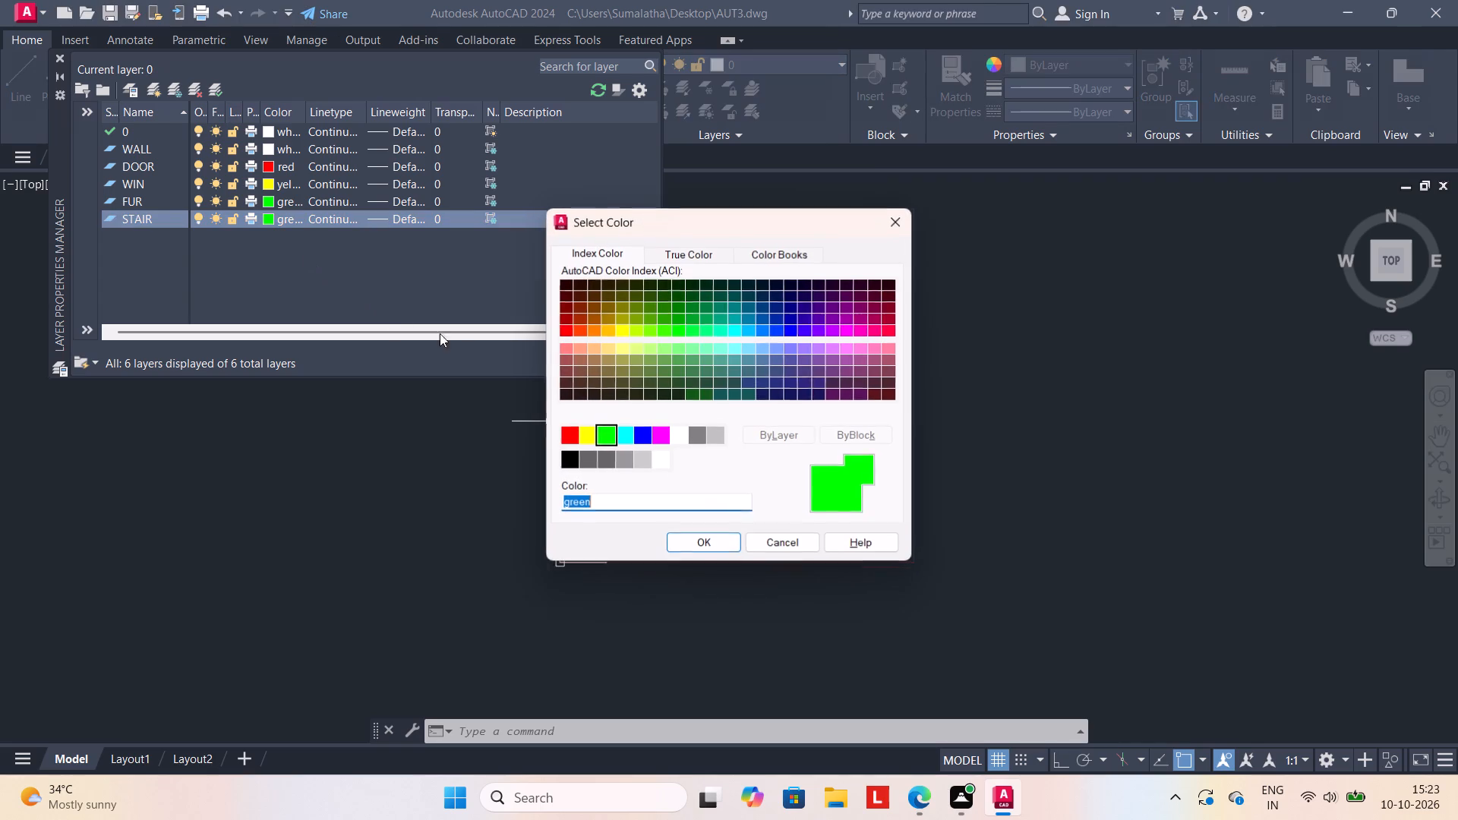
pyautogui.click(626, 438)
pyautogui.click(686, 547)
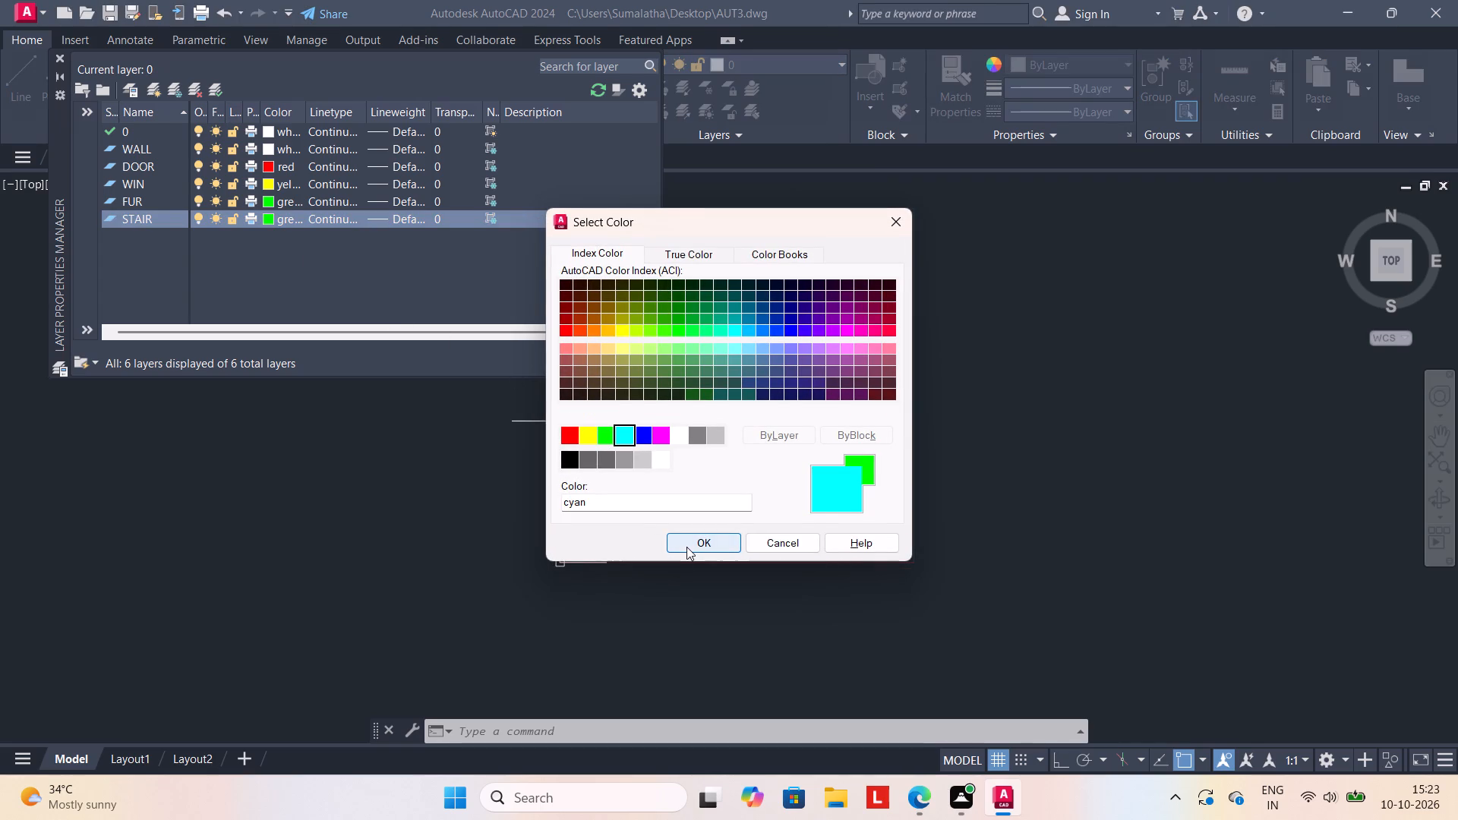
# Create a new layer named TEXT with the colour blue.
pyautogui.click(175, 81)
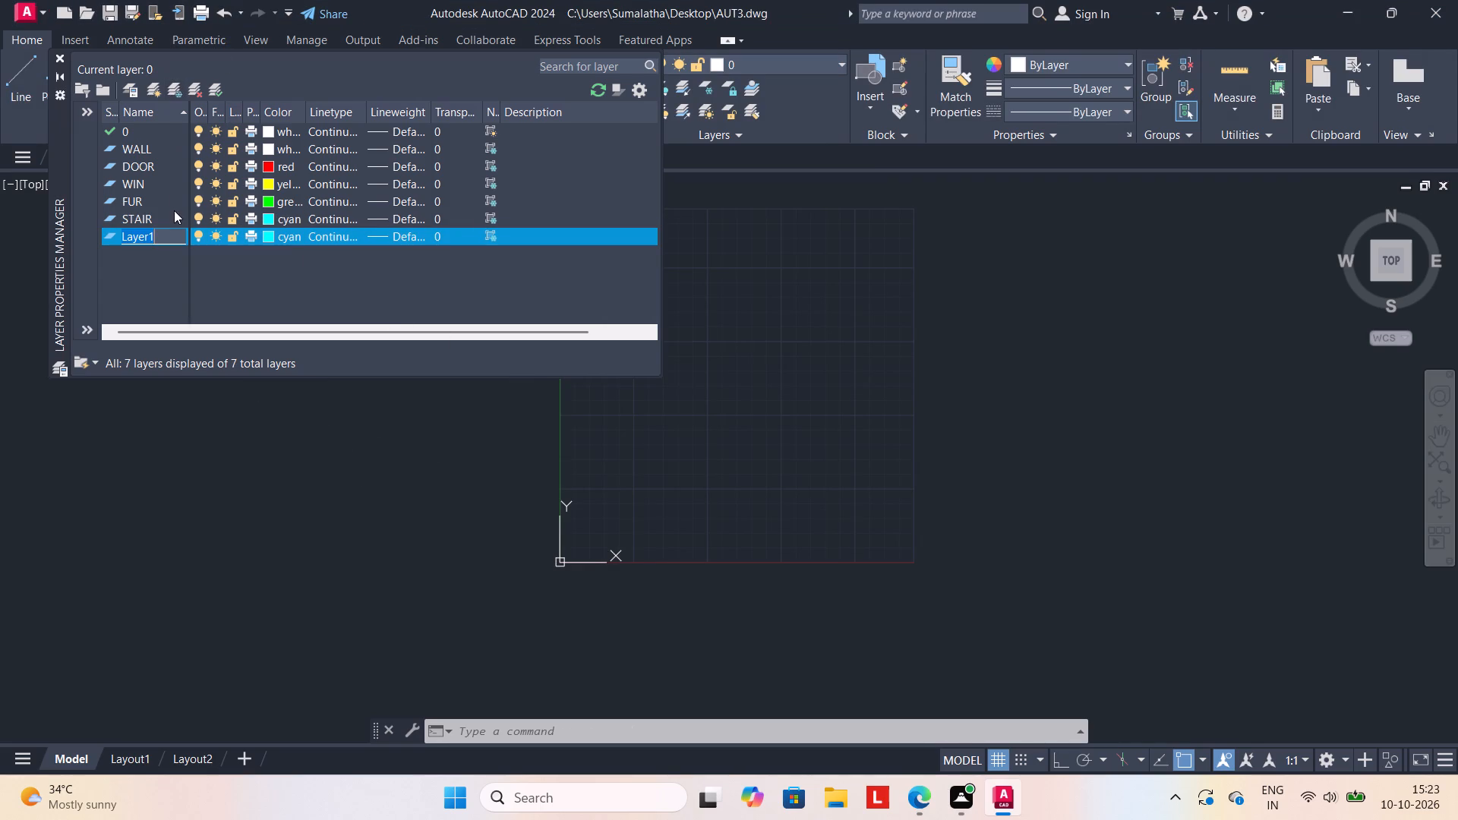
pyautogui.press('BackSpace')
pyautogui.write('TE')
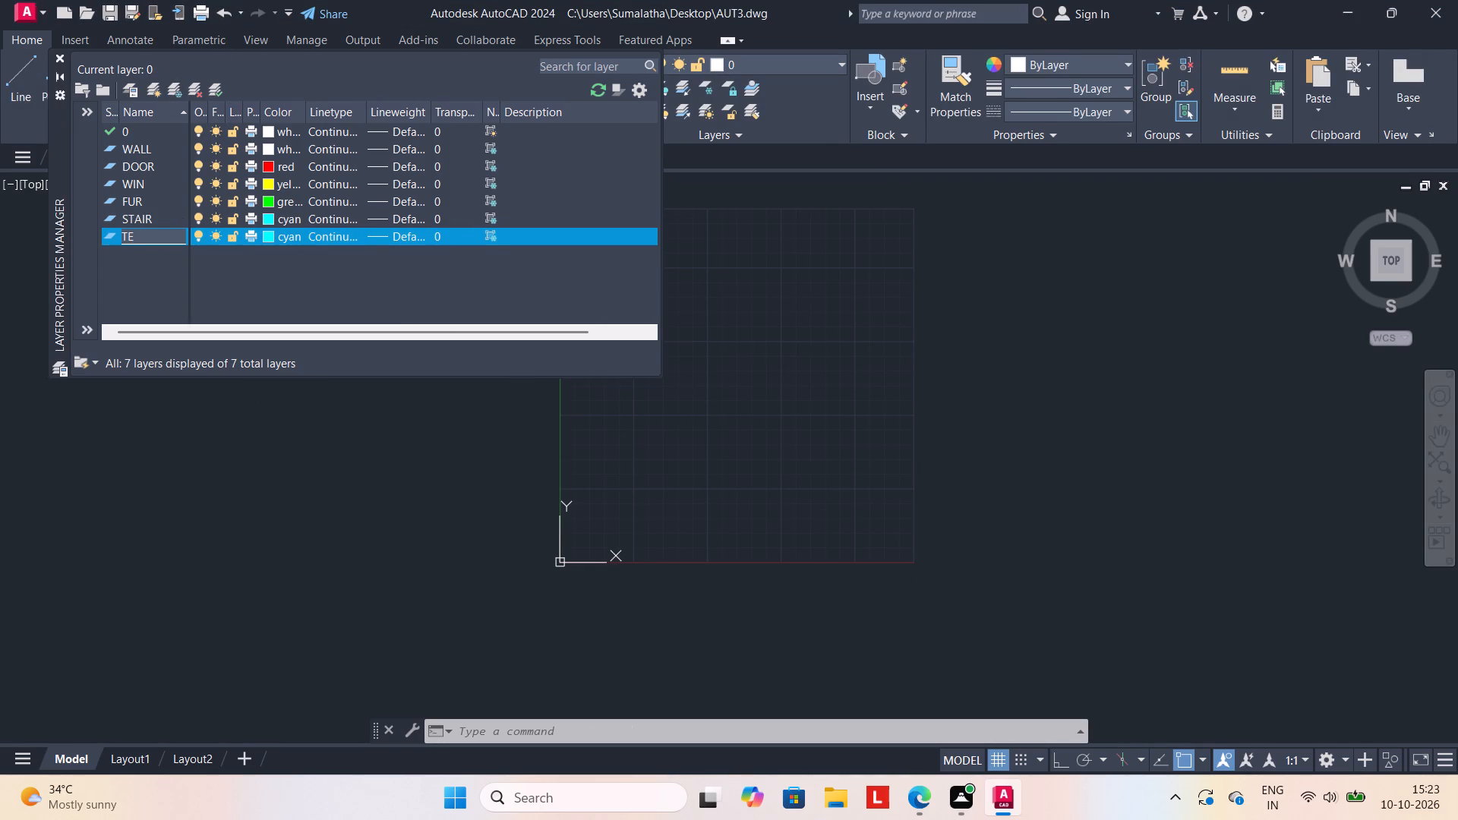
pyautogui.write('XT')
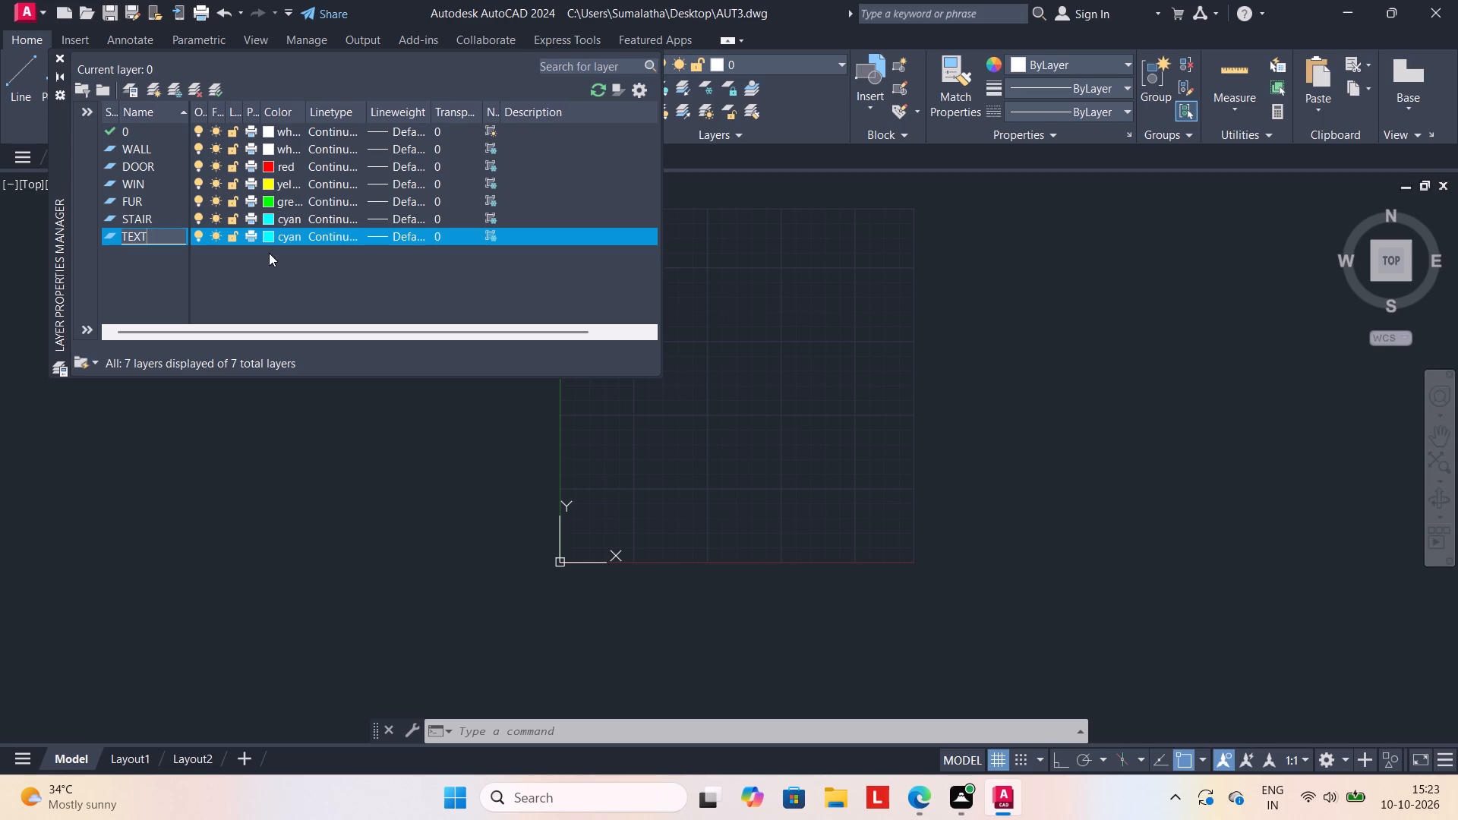
pyautogui.click(266, 236)
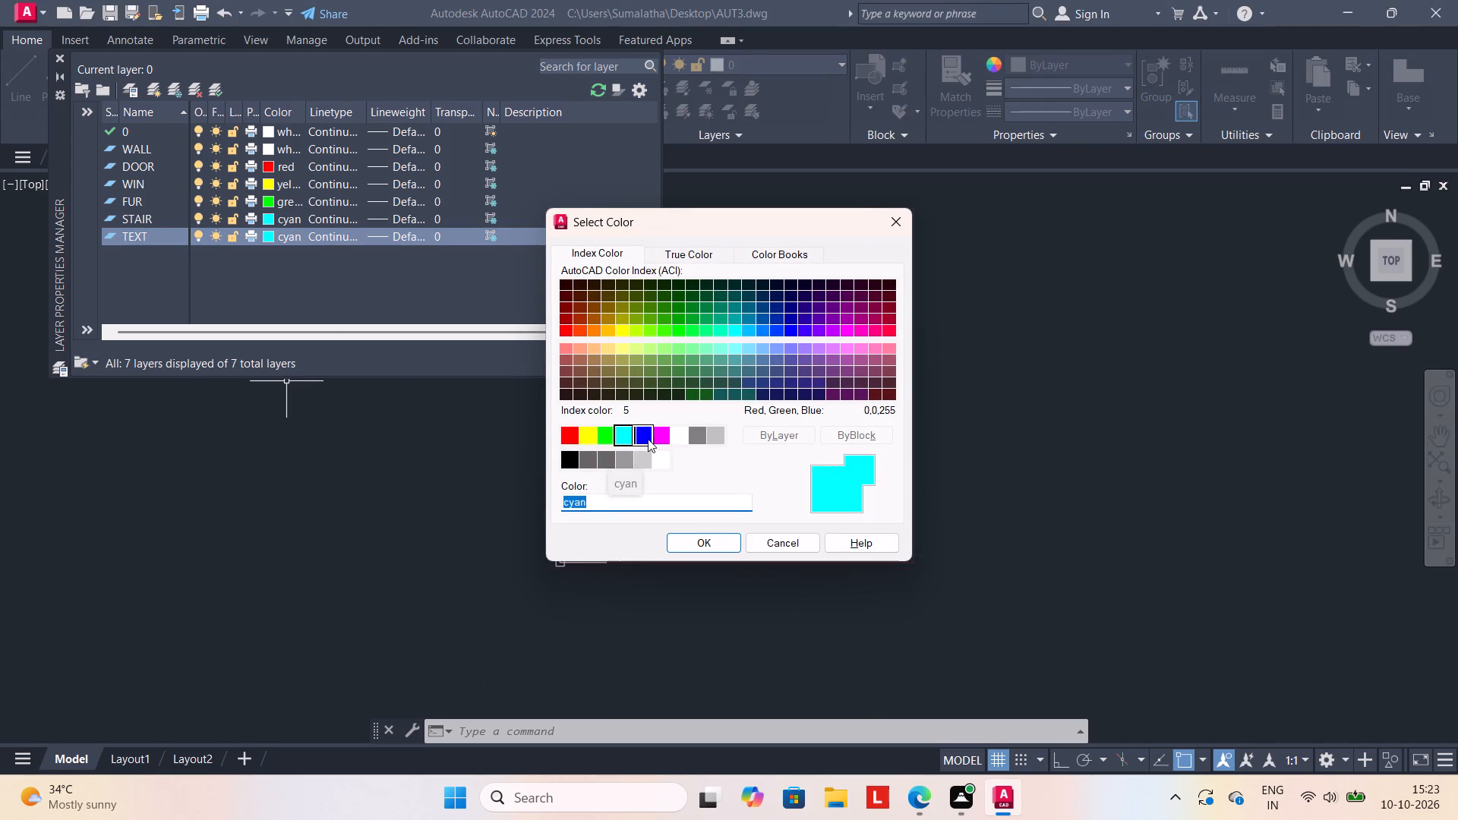
pyautogui.click(648, 437)
pyautogui.click(683, 547)
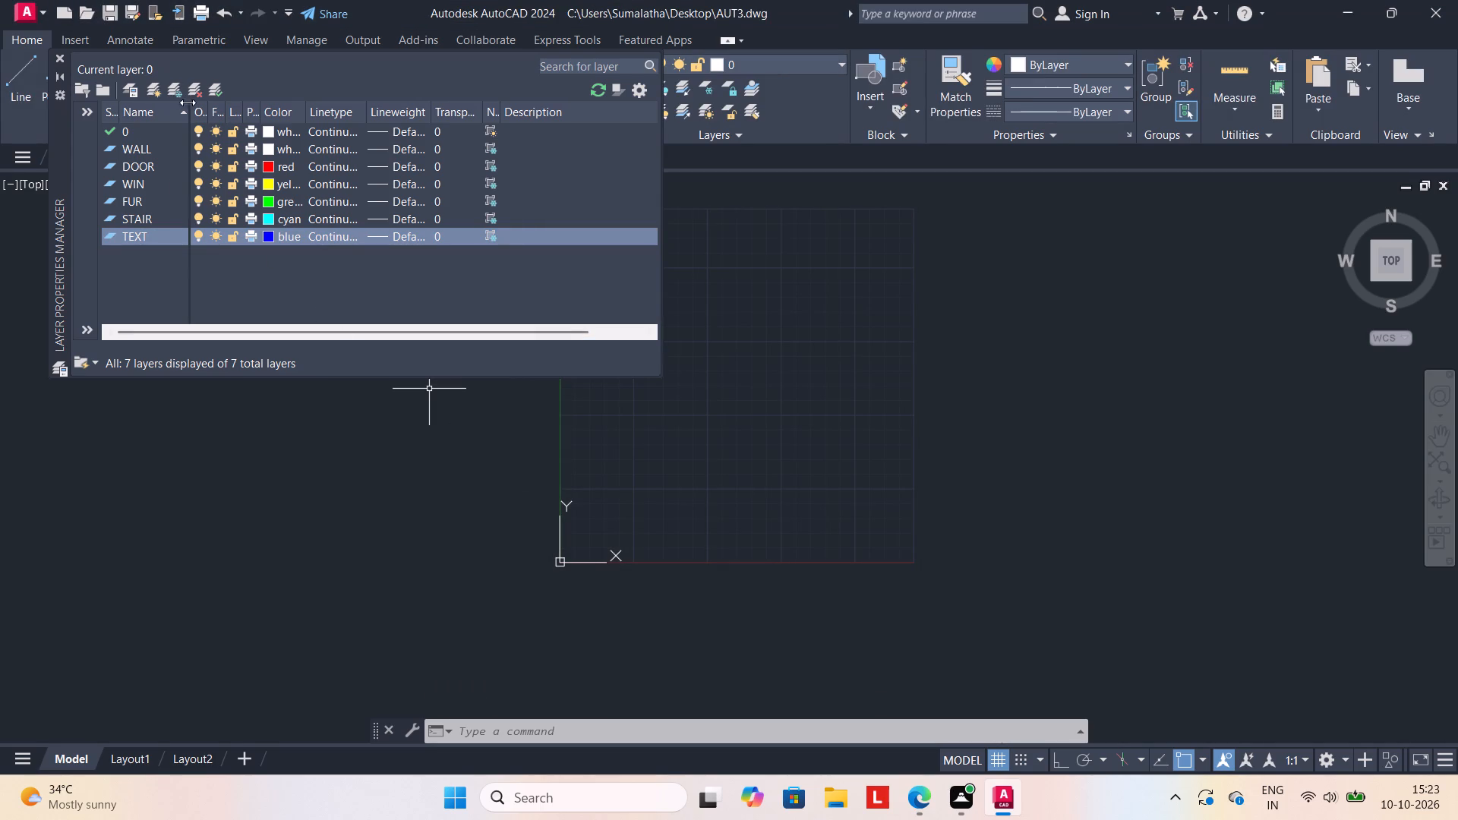
# Create a new layer named DIM with the colour magenta and close the layer manager.
pyautogui.click(180, 85)
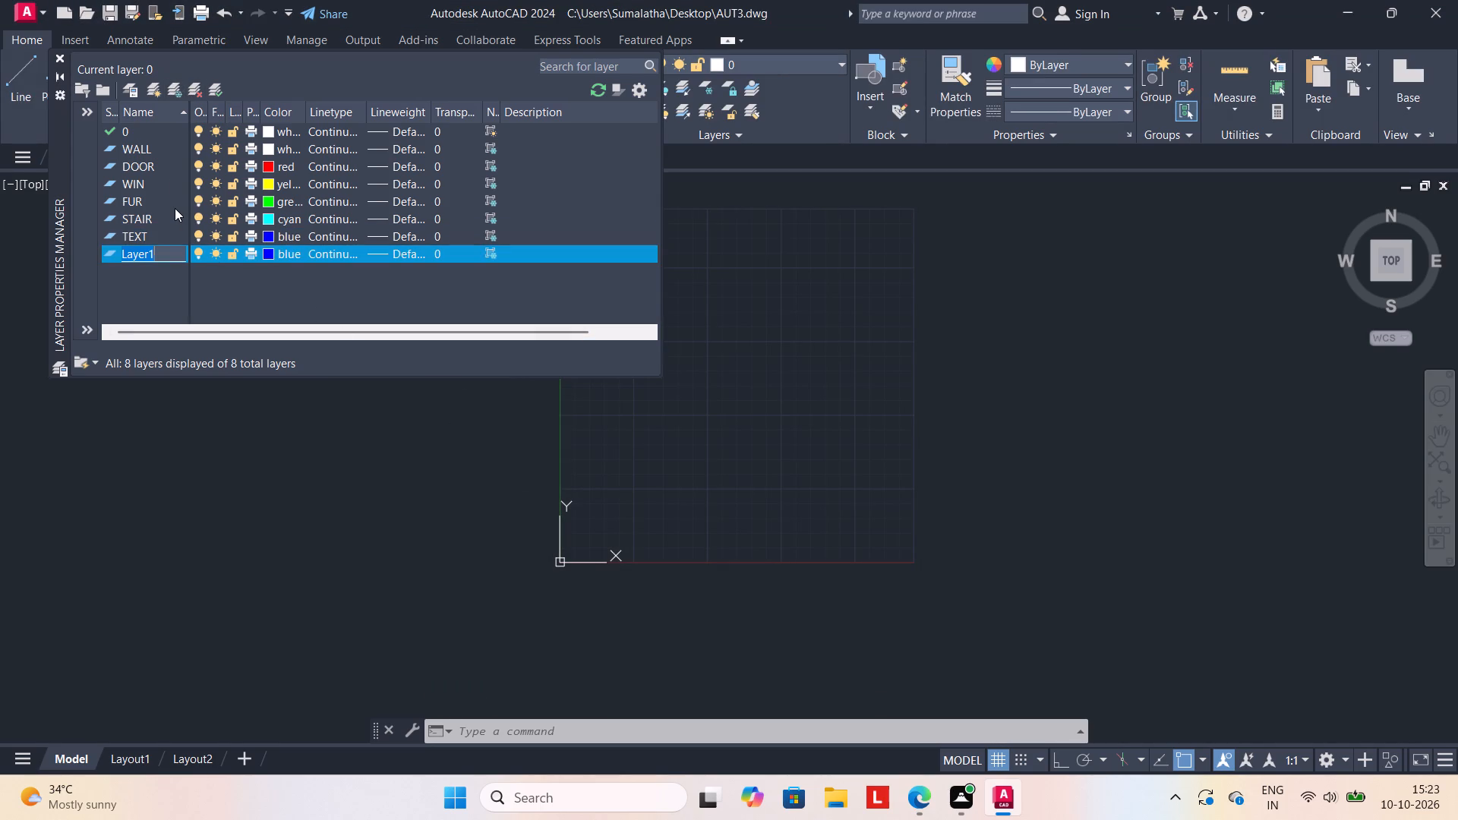
pyautogui.write('DIM')
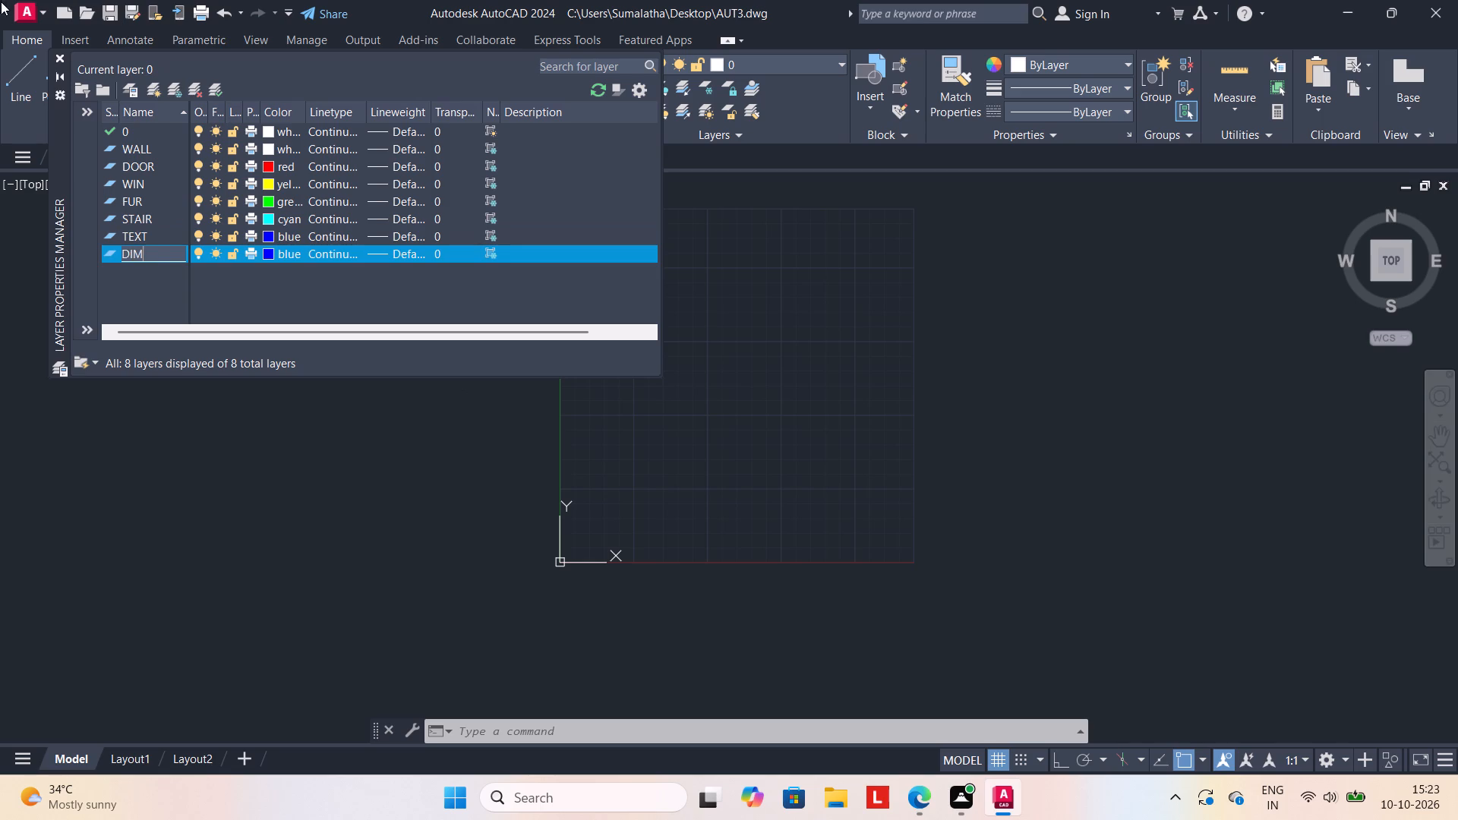
pyautogui.click(267, 252)
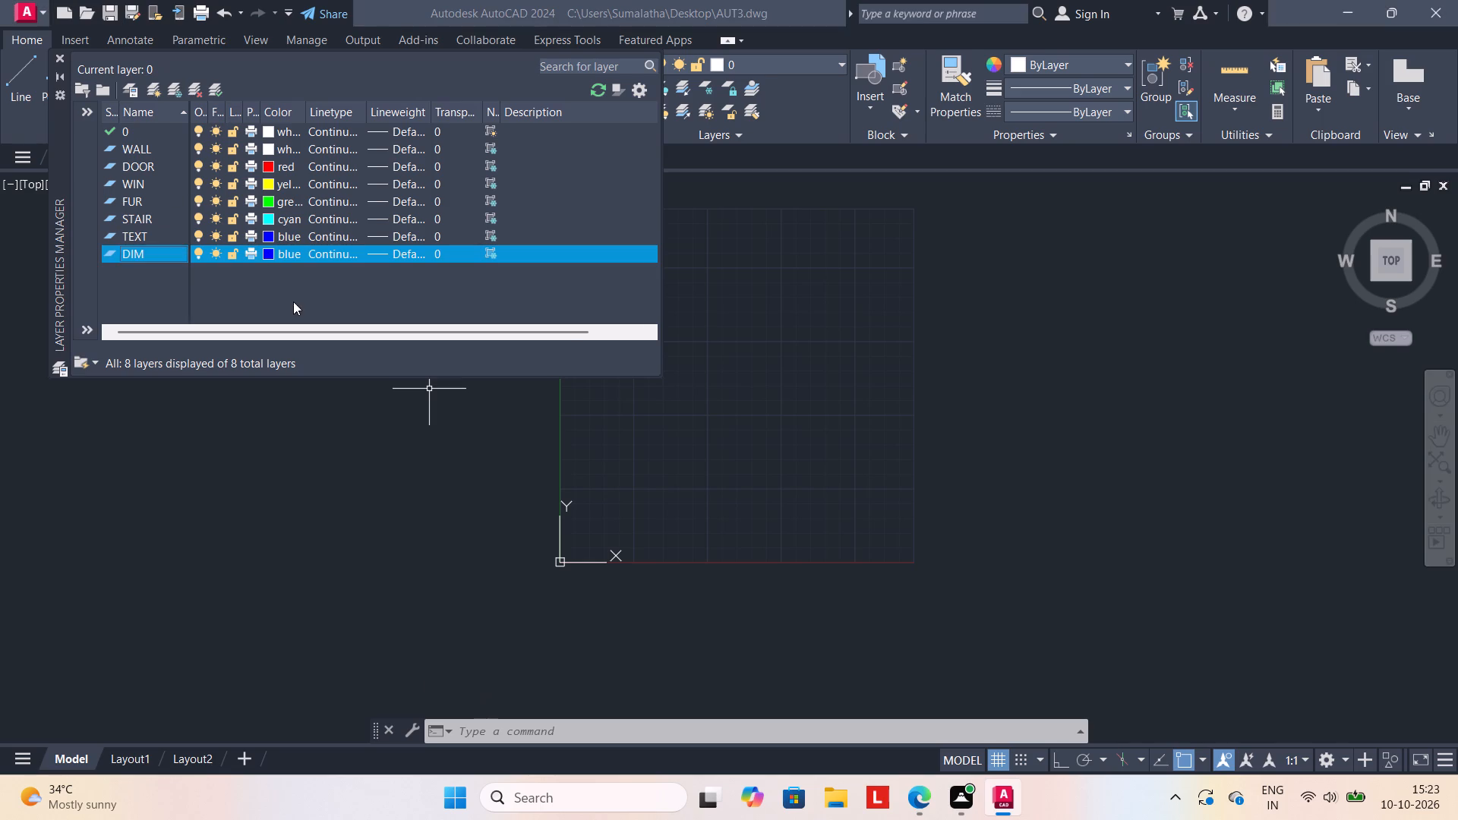
pyautogui.click(665, 437)
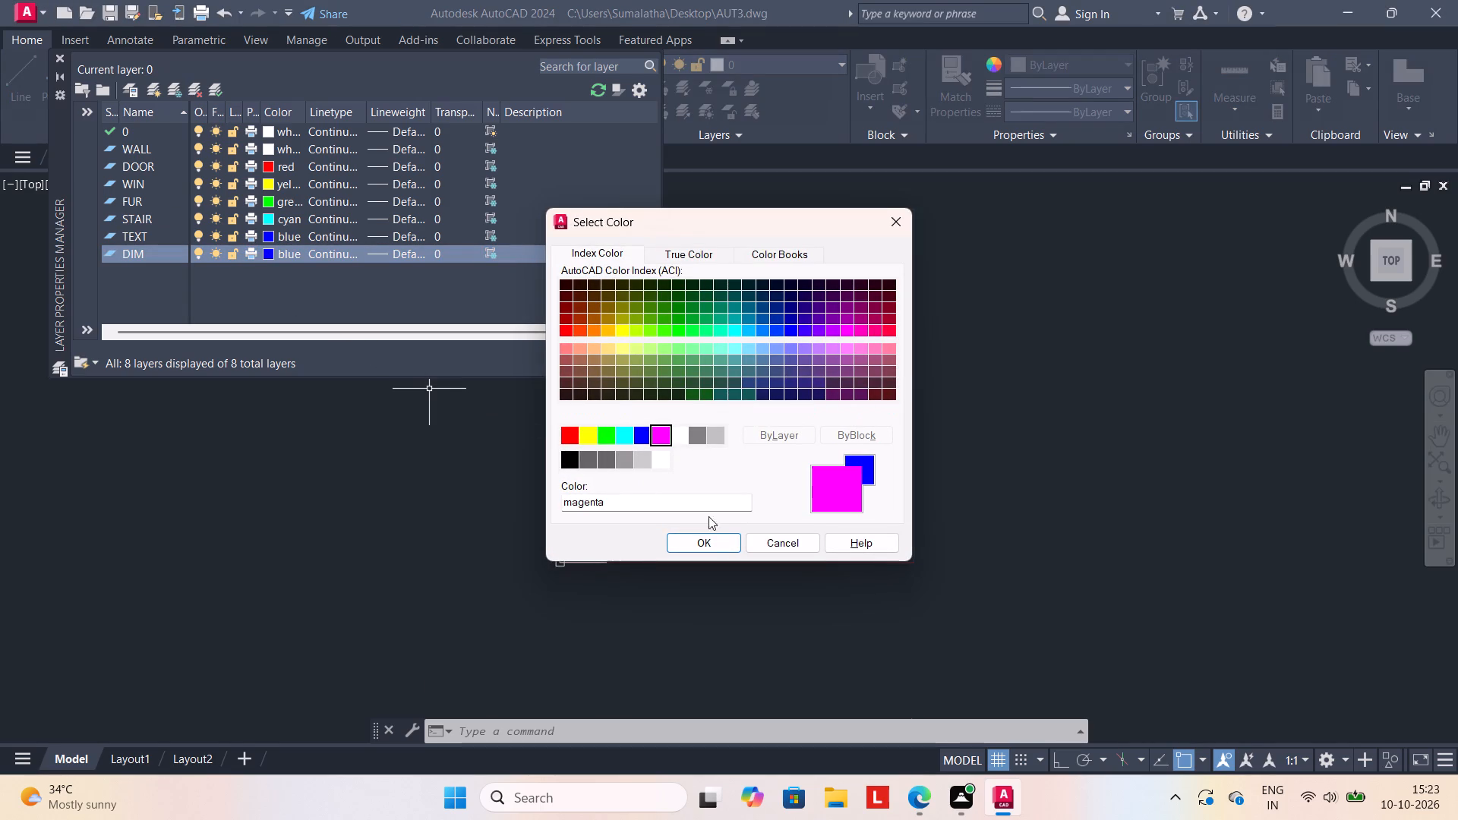
pyautogui.click(699, 541)
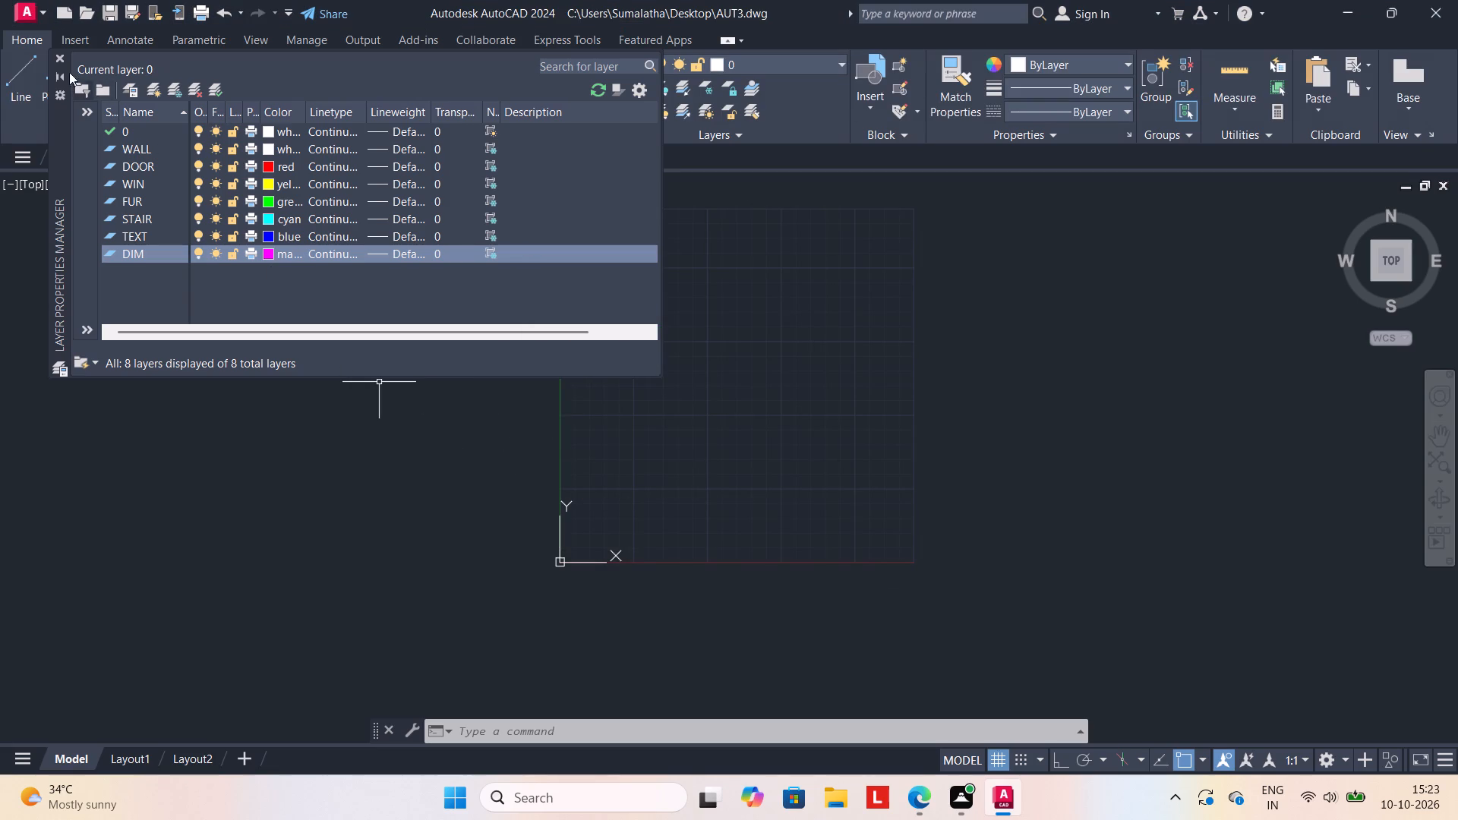
pyautogui.click(60, 58)
# Draw a horizontal construction line (XLINE) across the upper part of the limits area, slightly below its upper edge.
pyautogui.scroll(-1, 667, 434)
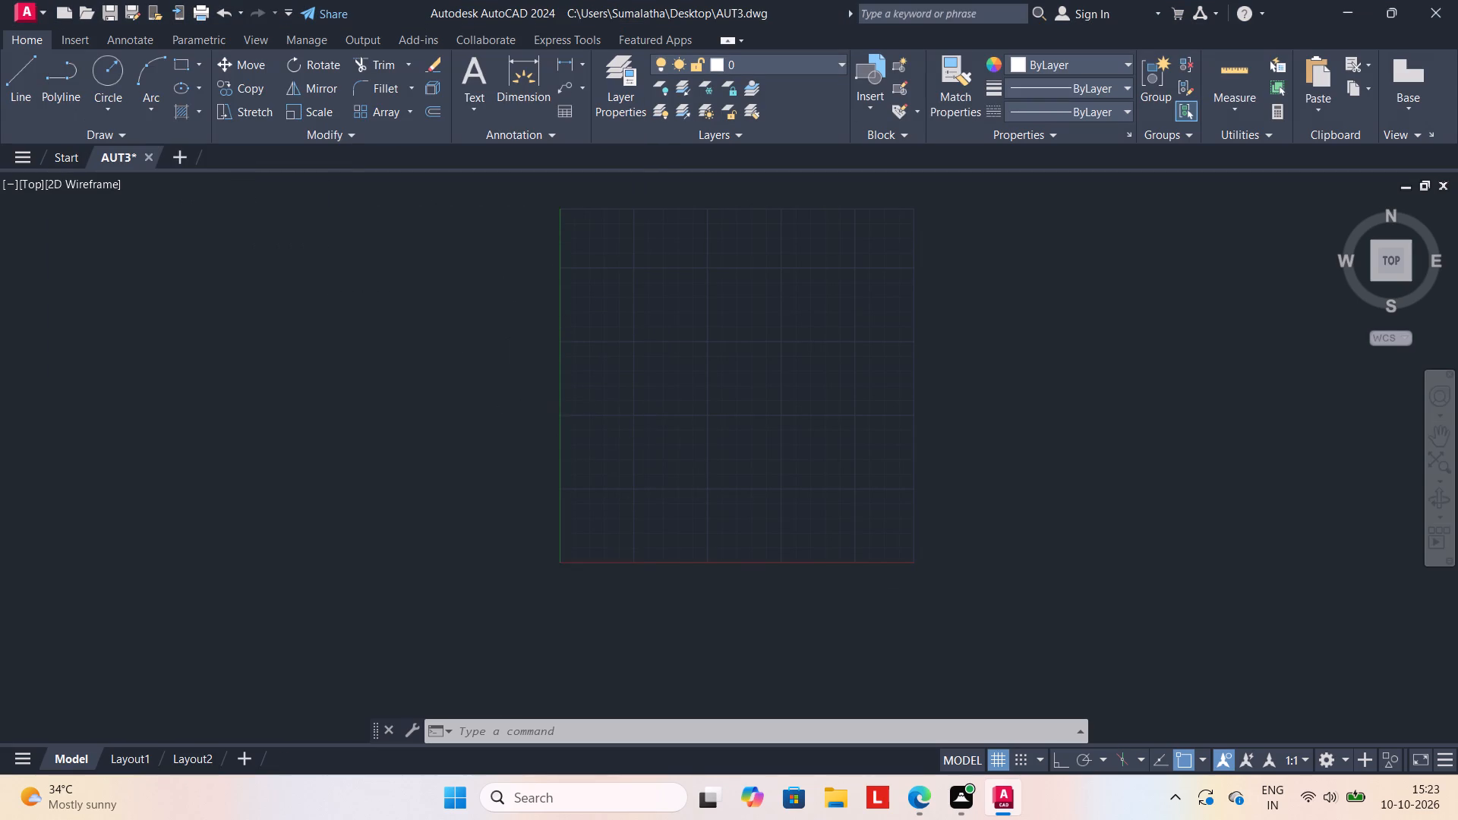
pyautogui.moveTo(667, 434); pyautogui.dragTo(595, 463, button='middle')
pyautogui.scroll(1, 595, 424)
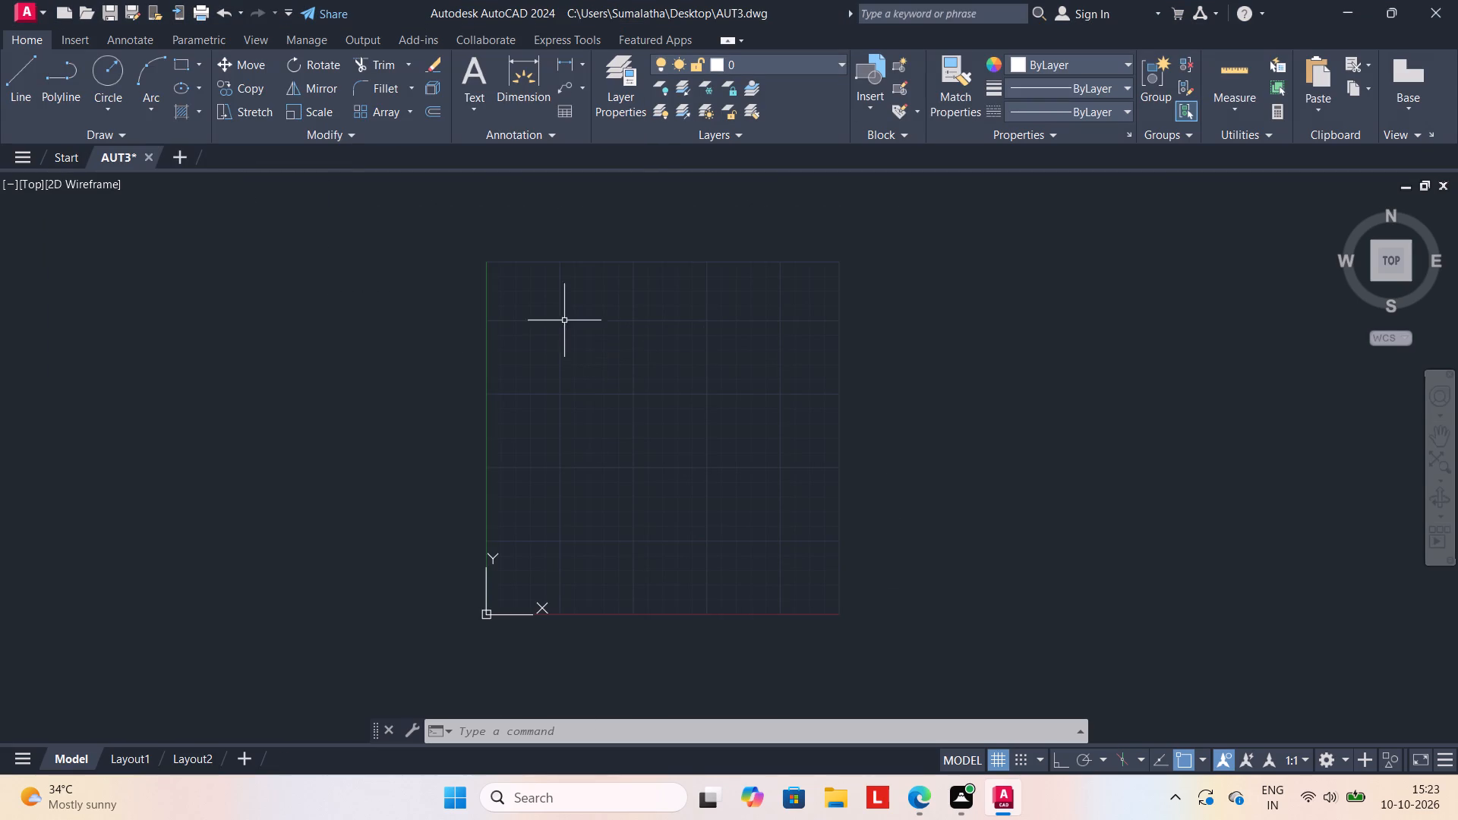
pyautogui.write('XL')
pyautogui.press('Return')
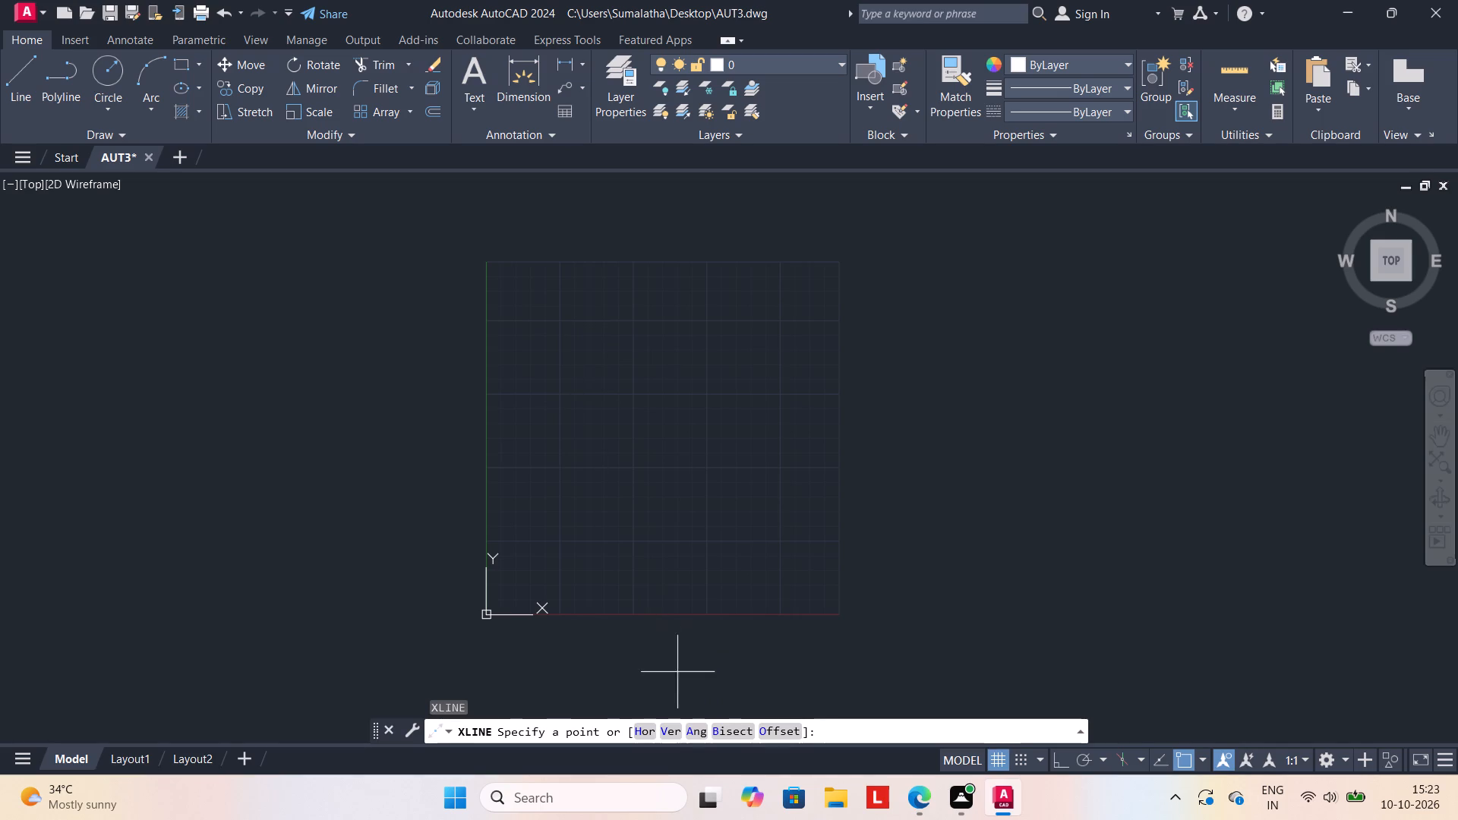
pyautogui.click(641, 733)
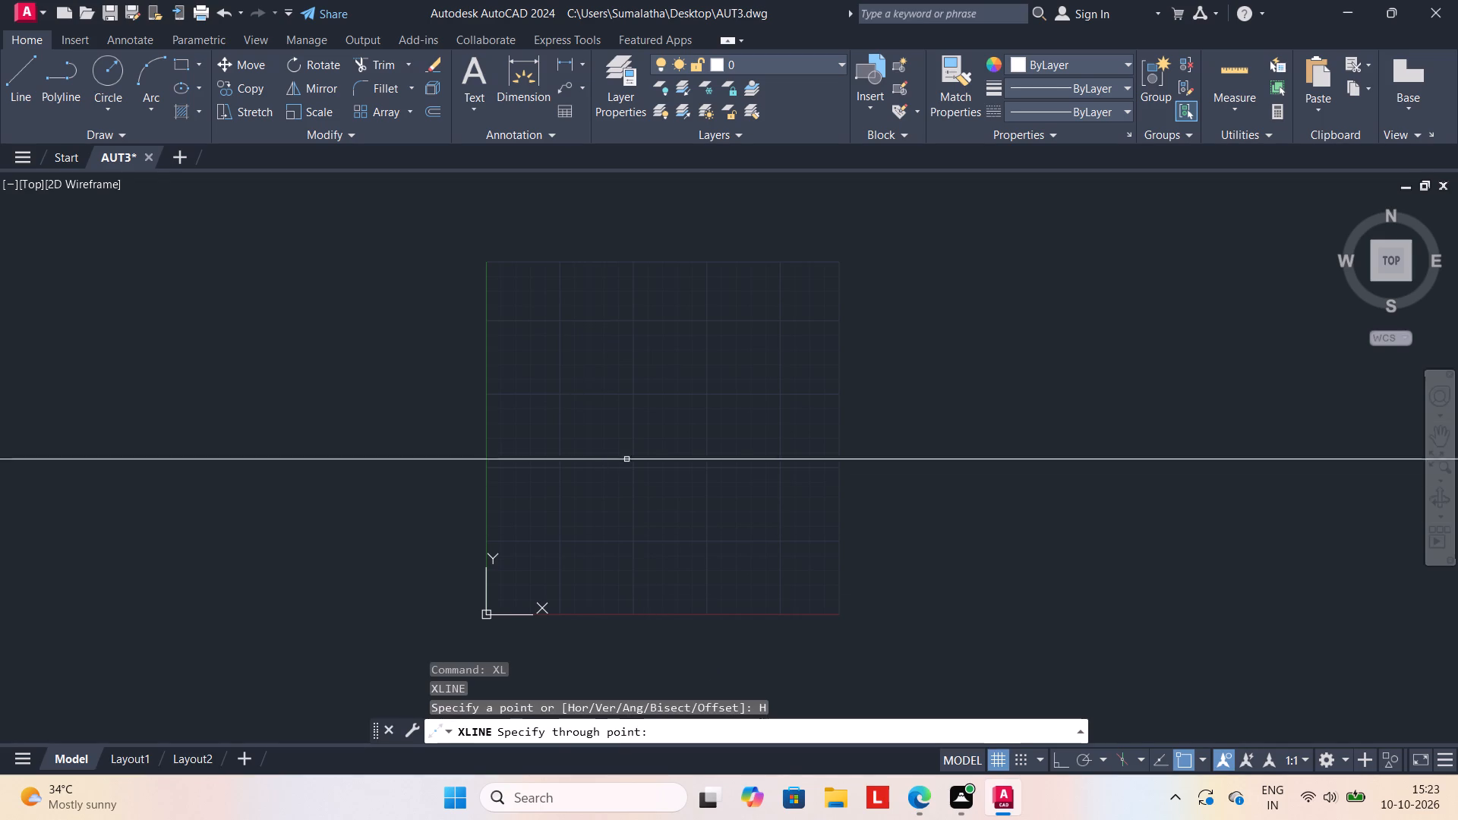
pyautogui.click(618, 305)
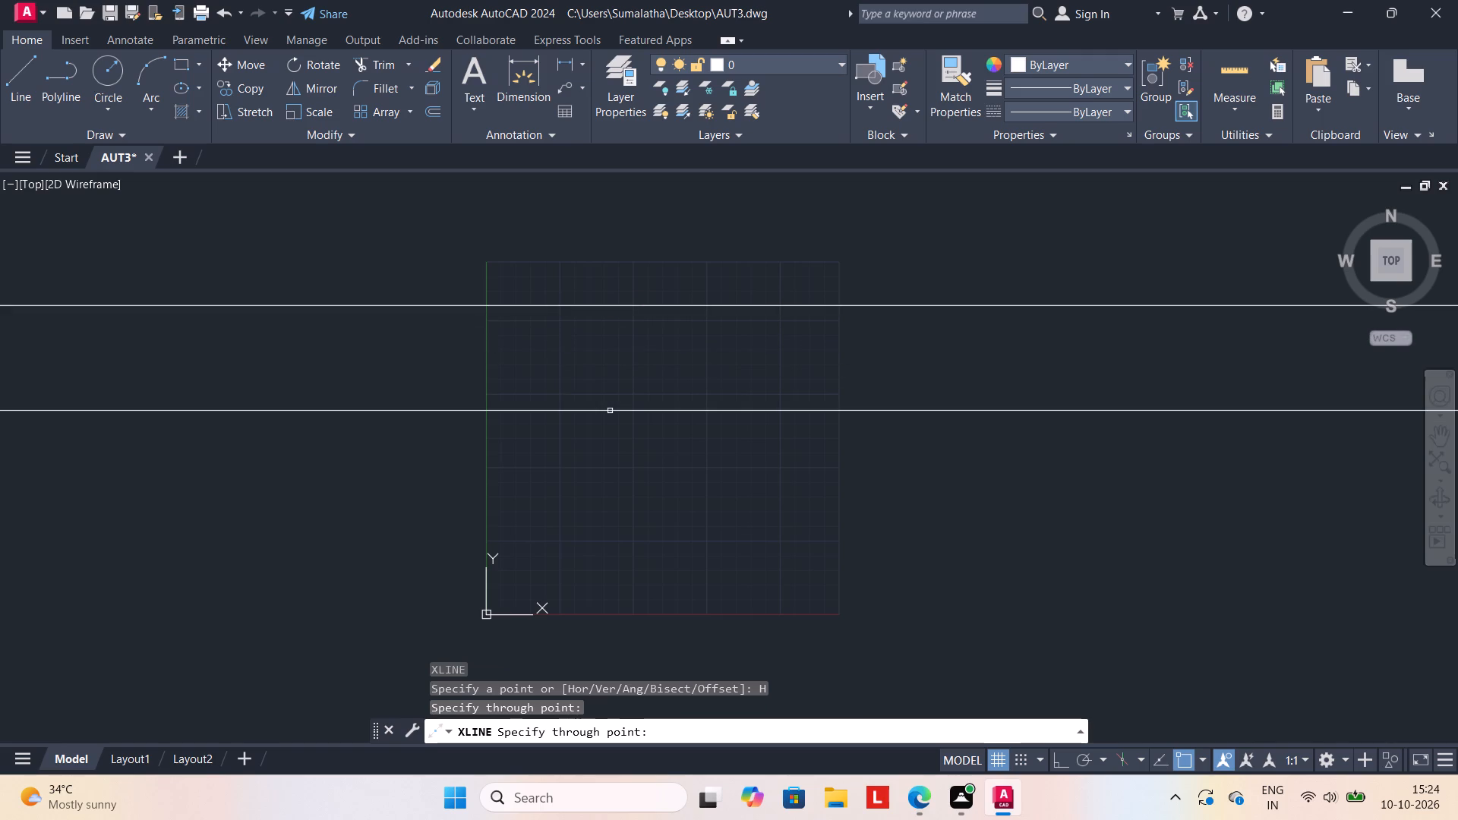
pyautogui.press('Escape')
# Draw a vertical construction line (XLINE) just inside the left edge of the limits area, crossing the horizontal one.
pyautogui.press('x')
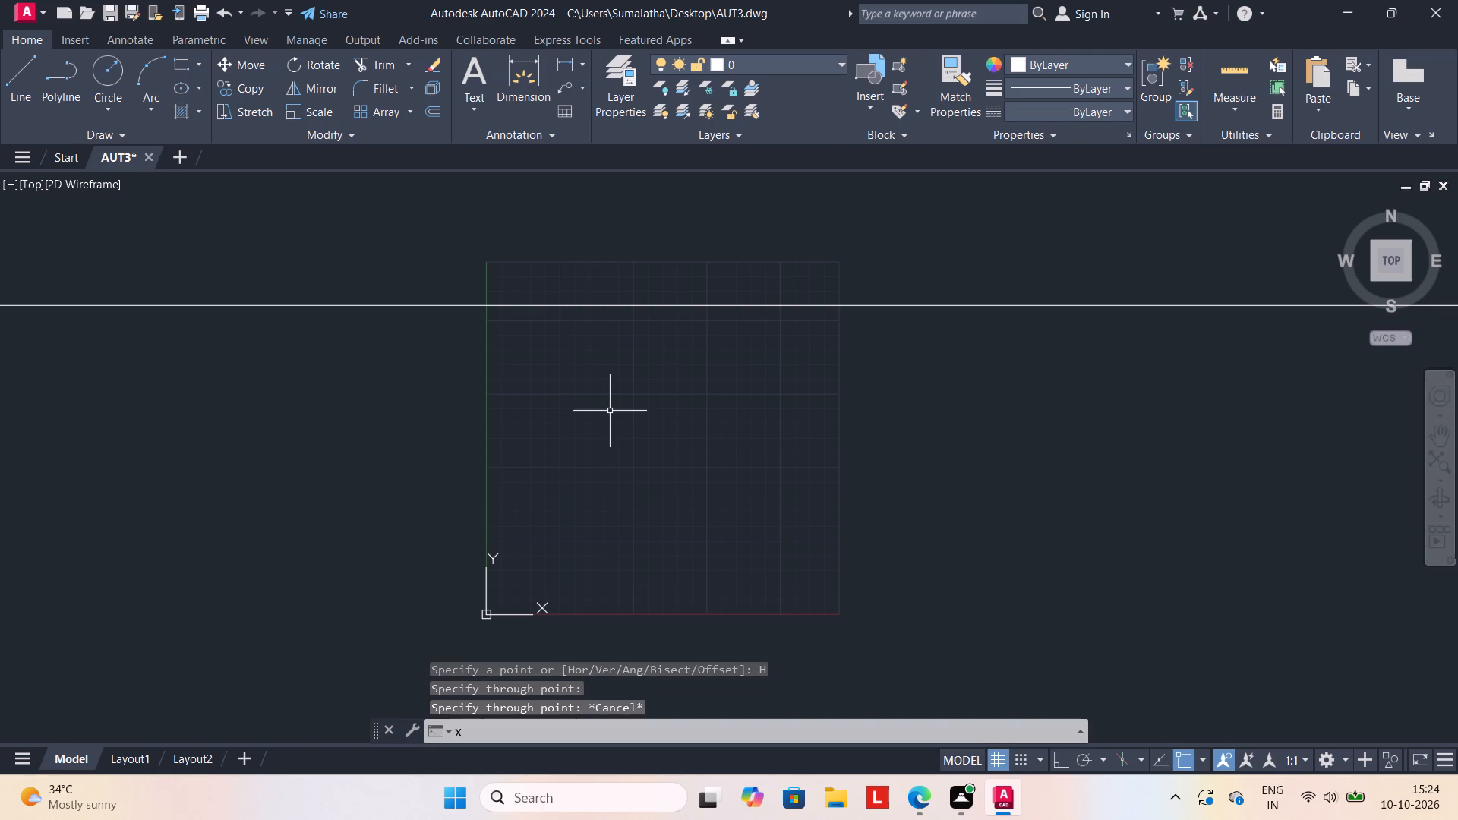
pyautogui.press('l')
pyautogui.press('Return')
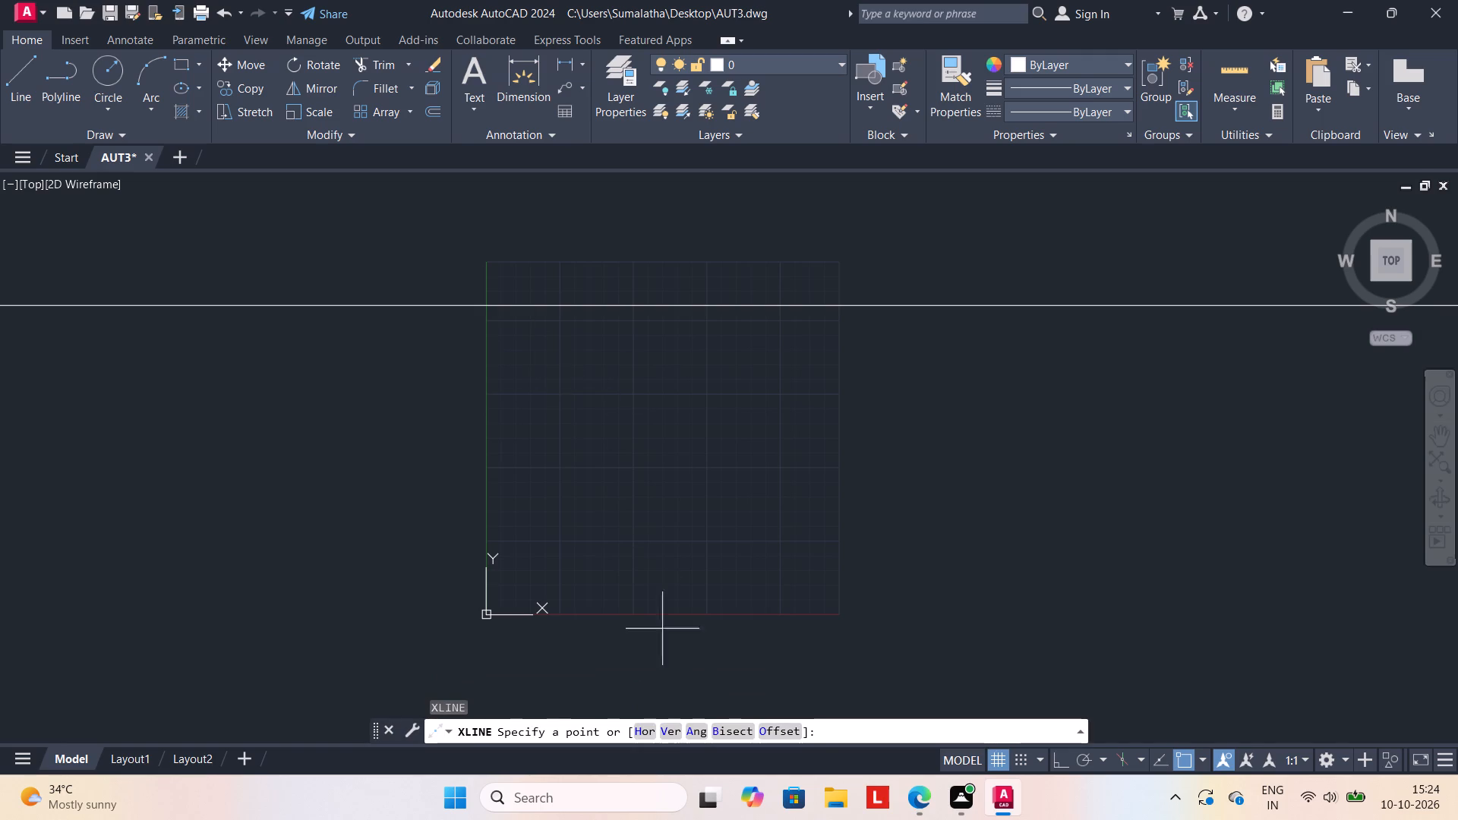
pyautogui.click(671, 730)
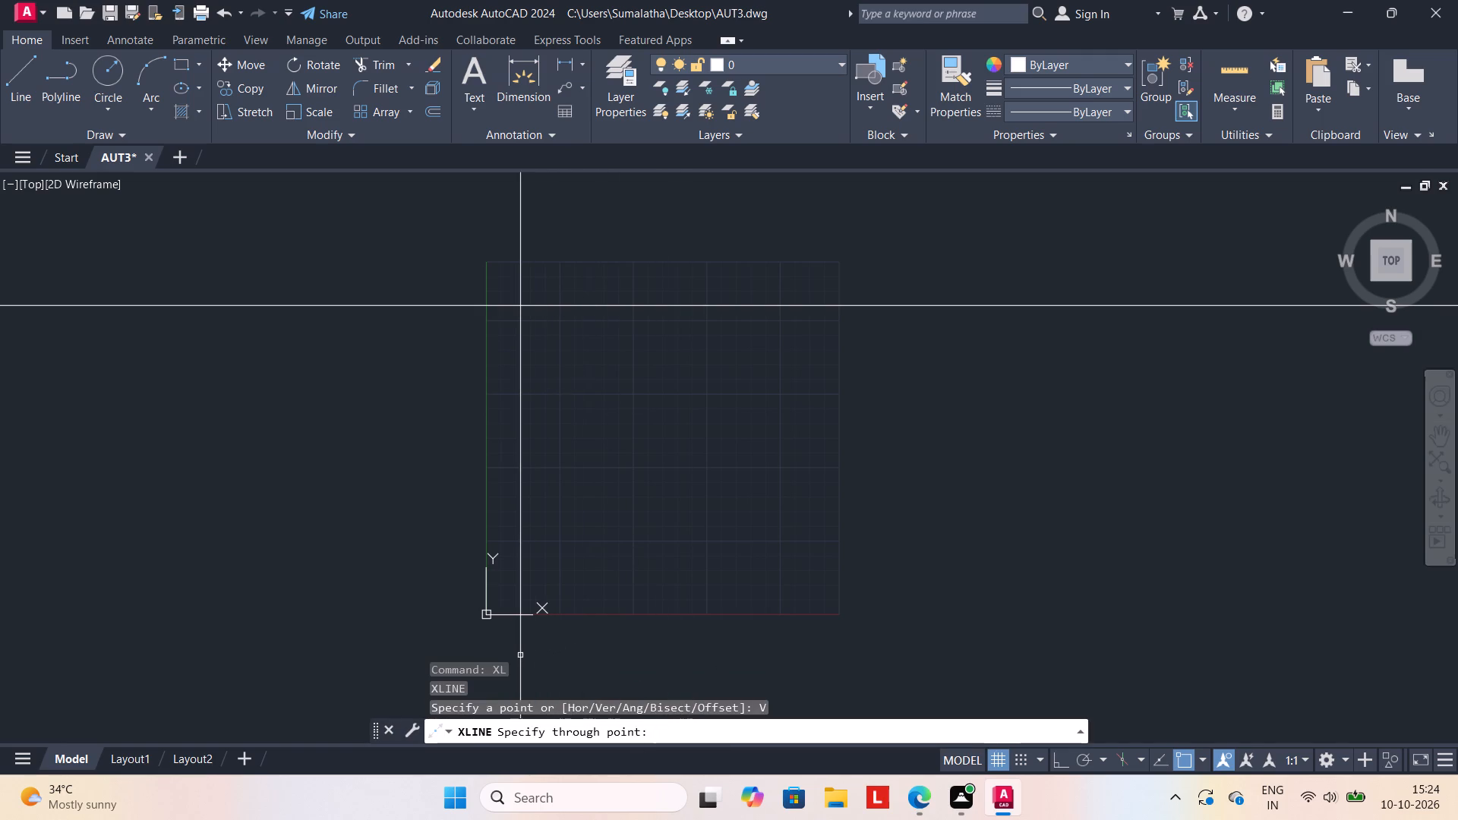
pyautogui.click(518, 655)
pyautogui.press('Escape')
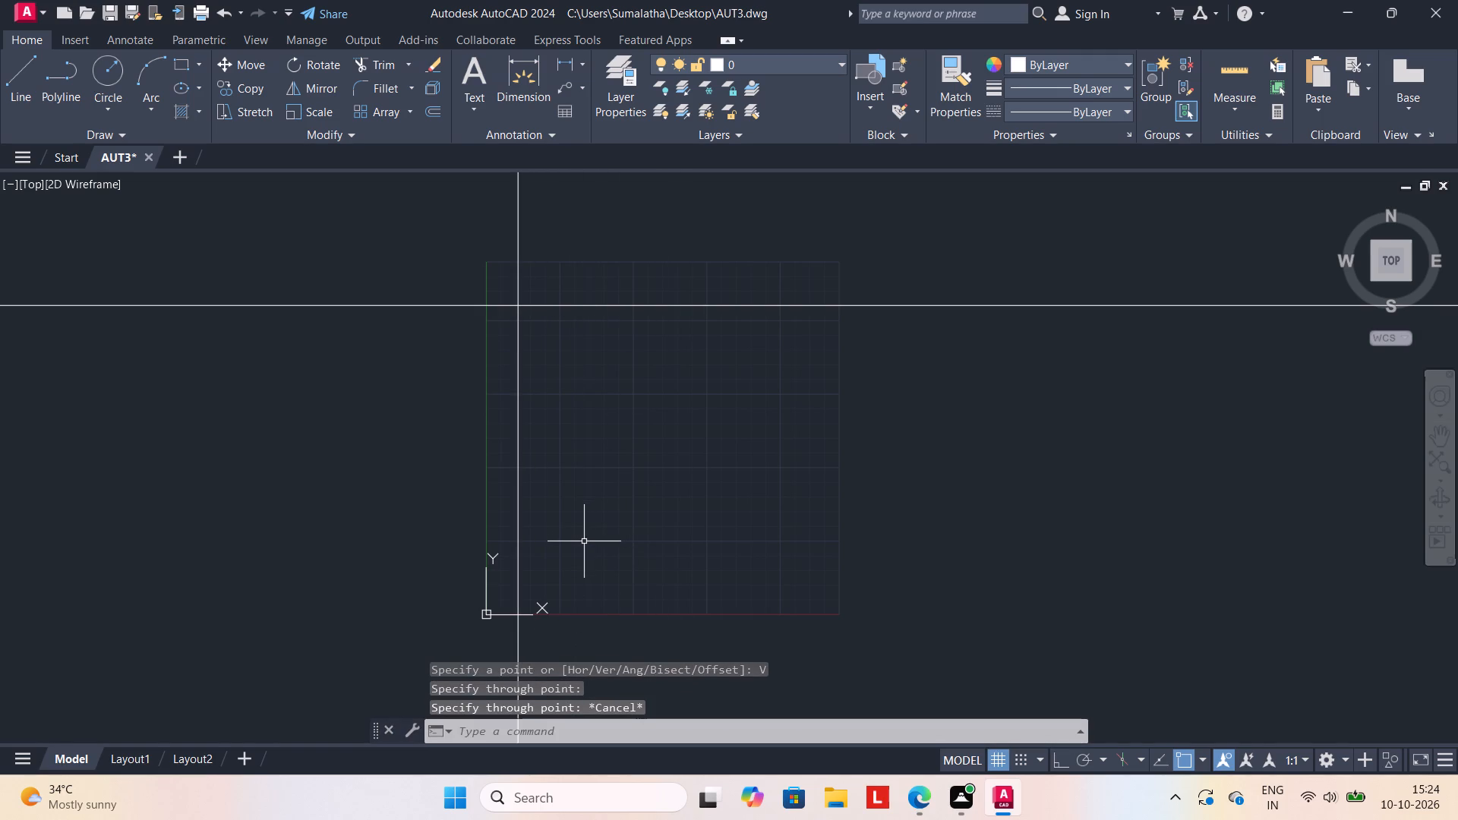
# Offset the vertical construction line 9" to its right, toward the inside of the limits area.
pyautogui.press('o')
pyautogui.press('Return')
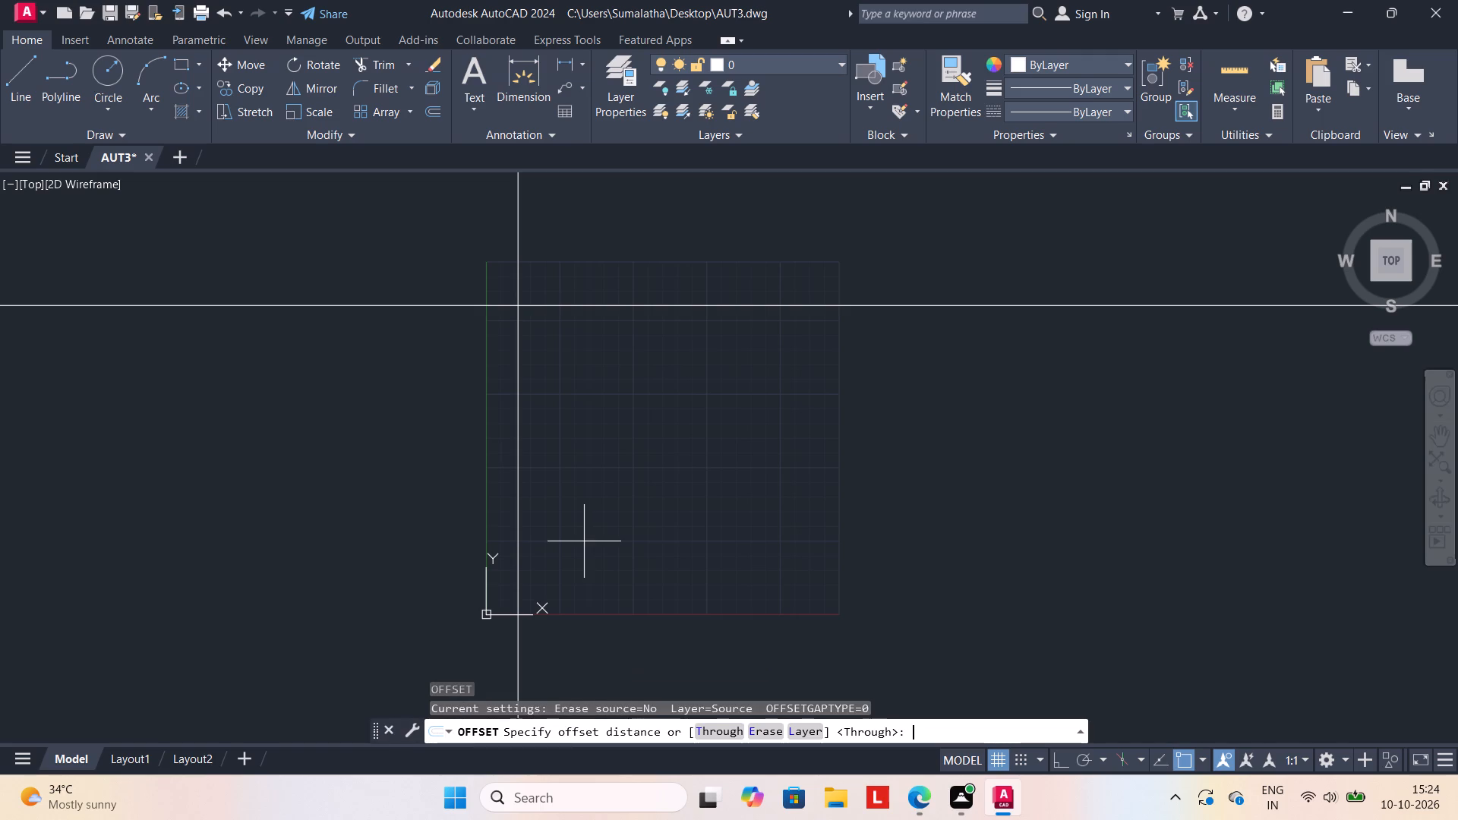
pyautogui.write('9"')
pyautogui.press('Return')
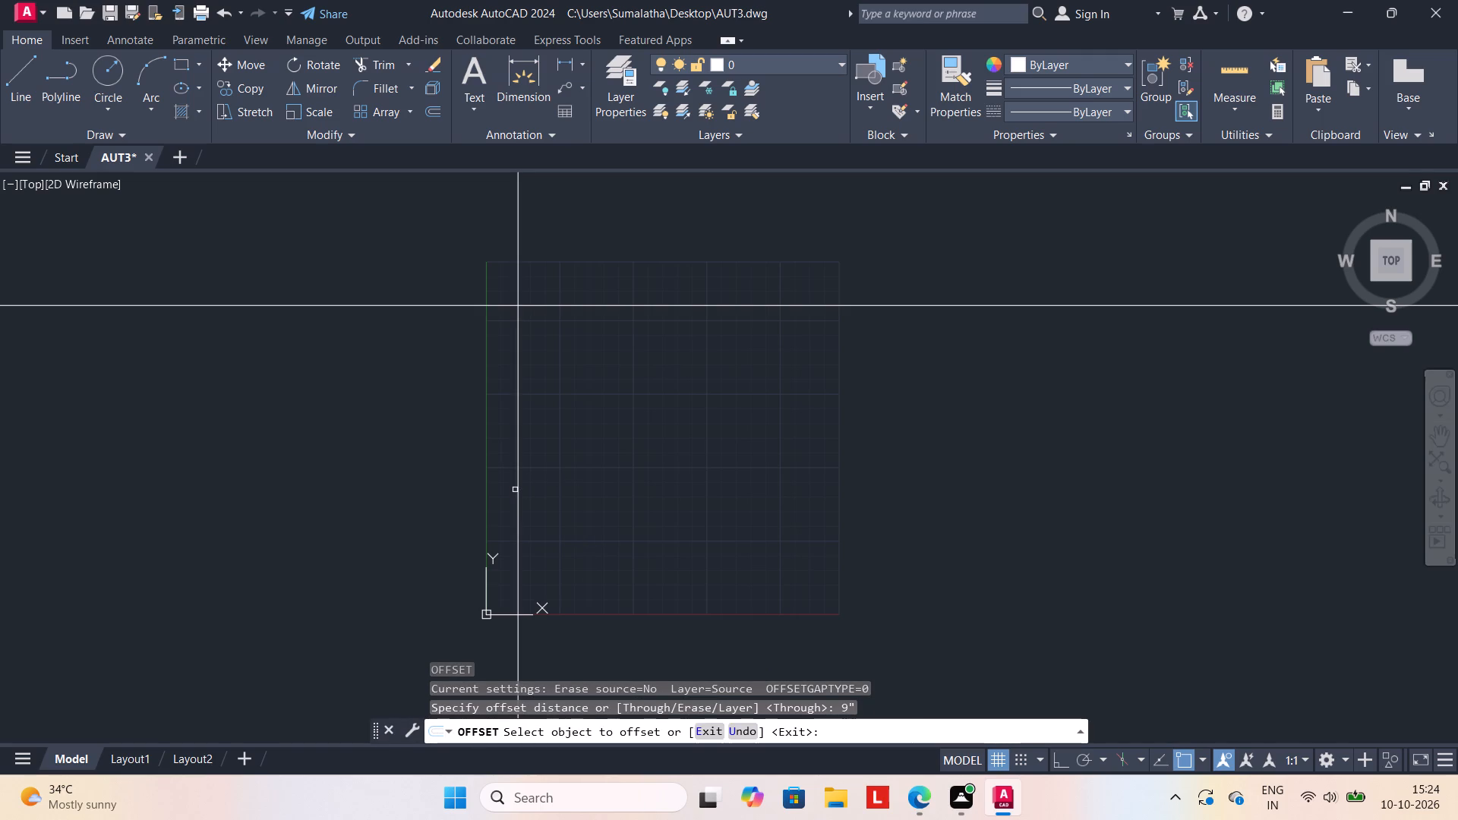
pyautogui.moveTo(516, 489); pyautogui.dragTo(566, 488)
pyautogui.click(589, 488)
# Offset the horizontal construction line 9" downward to form the second line of the upper wall, and end the offset.
pyautogui.scroll(2, 580, 399)
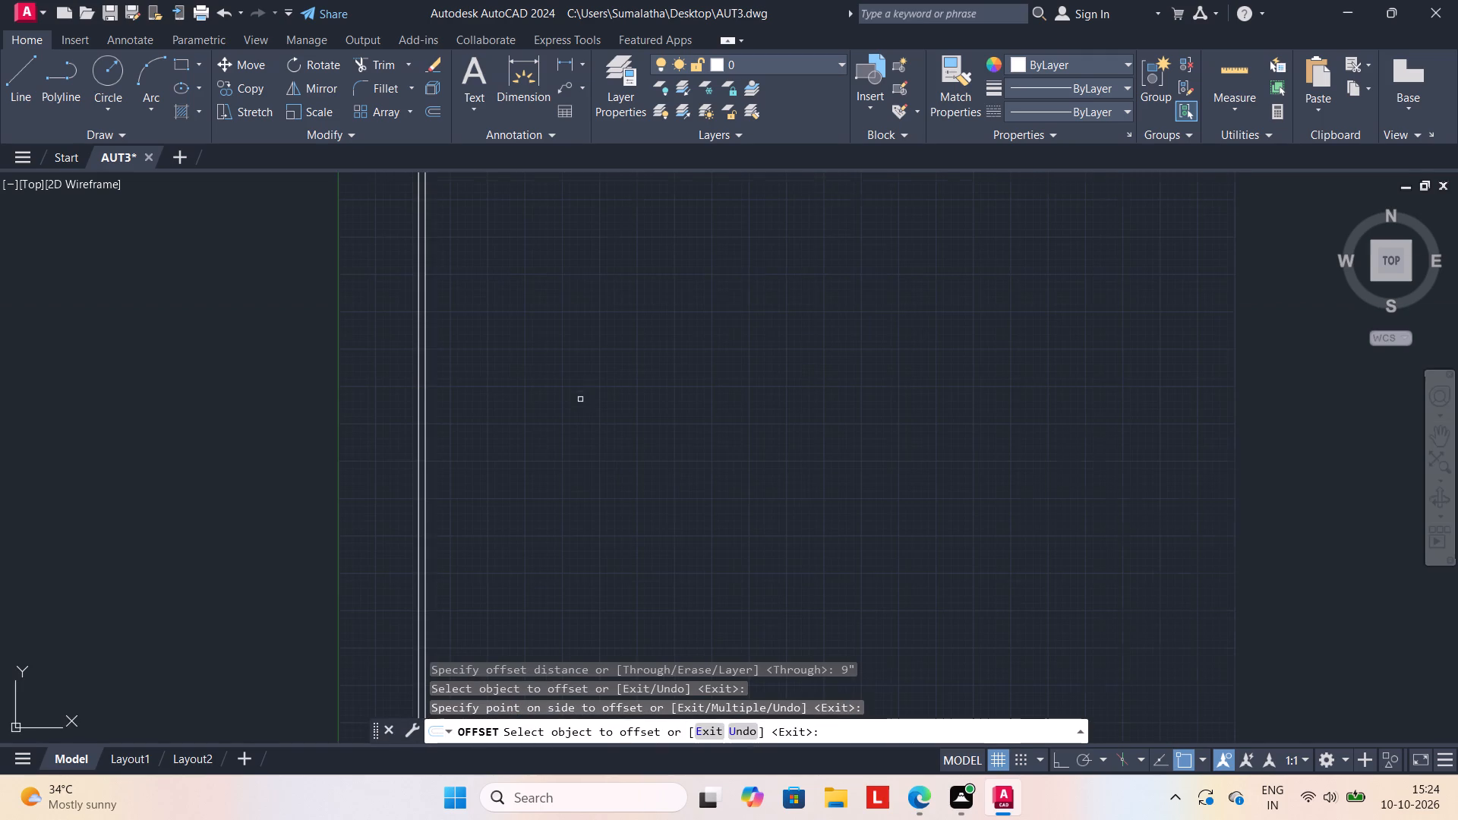
pyautogui.scroll(-1, 596, 319)
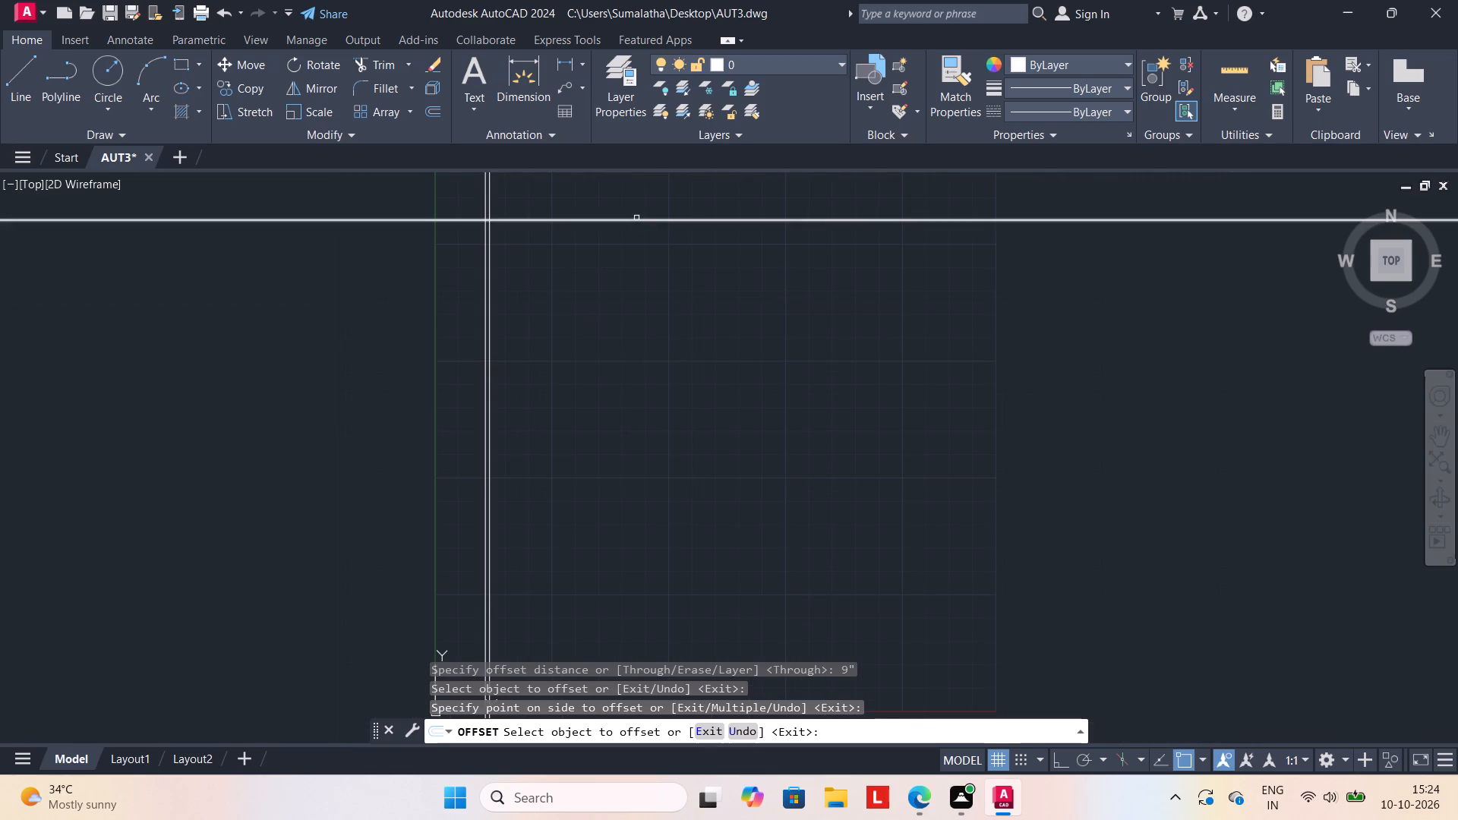
pyautogui.click(637, 220)
pyautogui.click(639, 269)
pyautogui.moveTo(547, 276); pyautogui.dragTo(550, 368, button='middle')
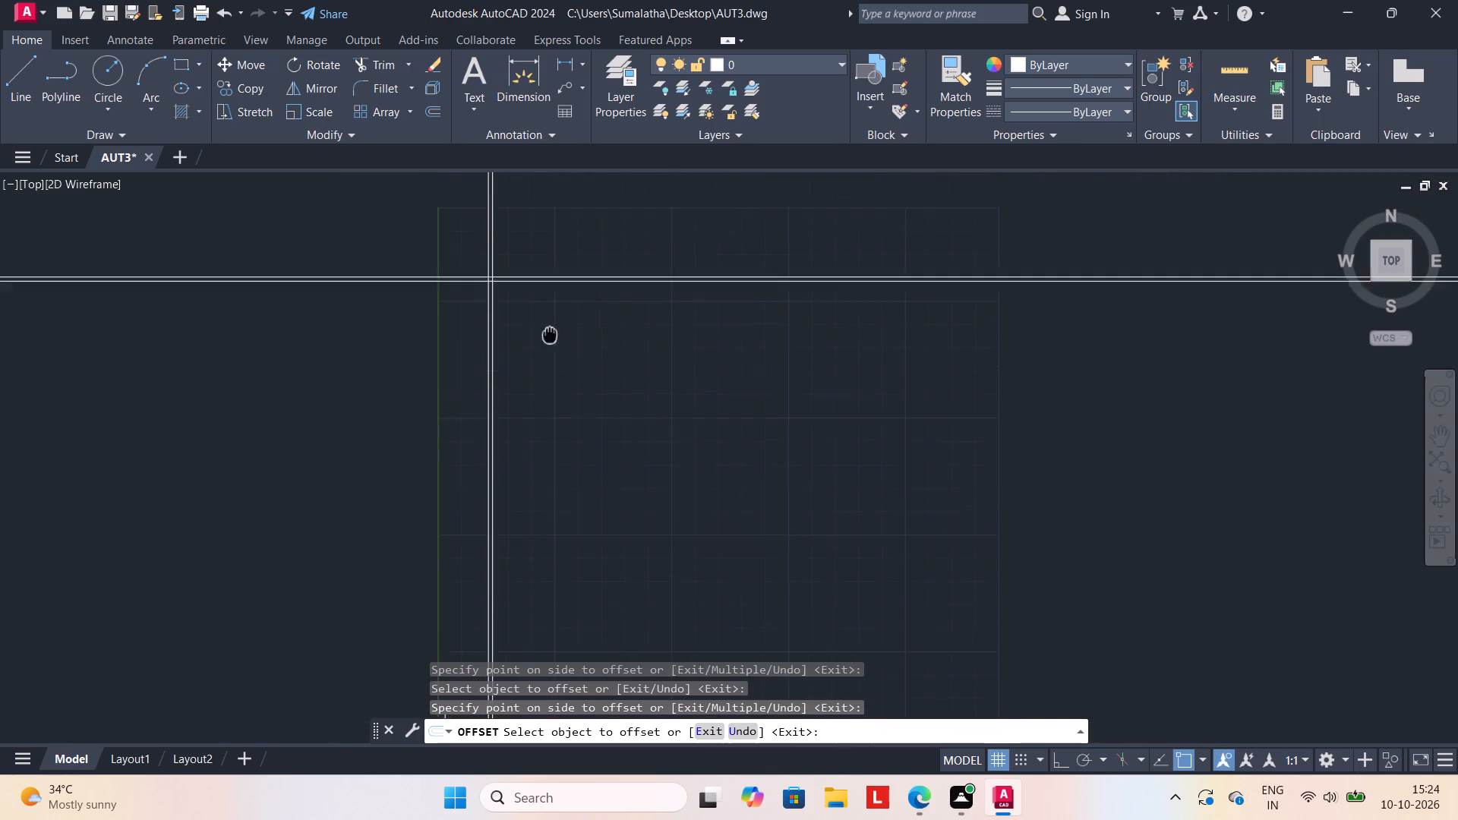
pyautogui.moveTo(550, 368); pyautogui.dragTo(549, 377, button='middle')
pyautogui.scroll(1, 511, 330)
pyautogui.scroll(1, 538, 388)
pyautogui.middleClick(538, 389)
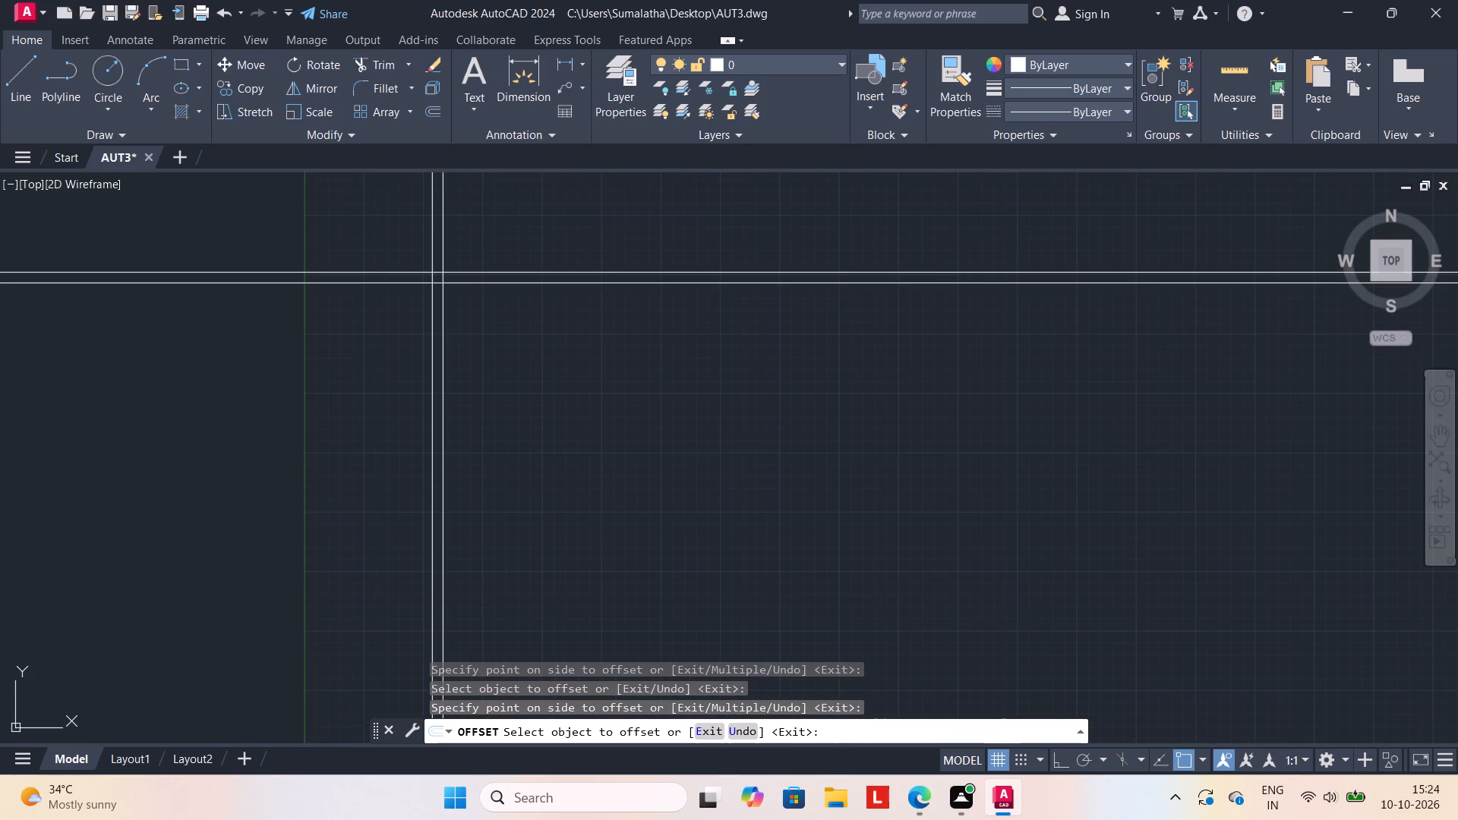
pyautogui.press('Escape')
# Start another Offset for the construction lines.
pyautogui.press('o')
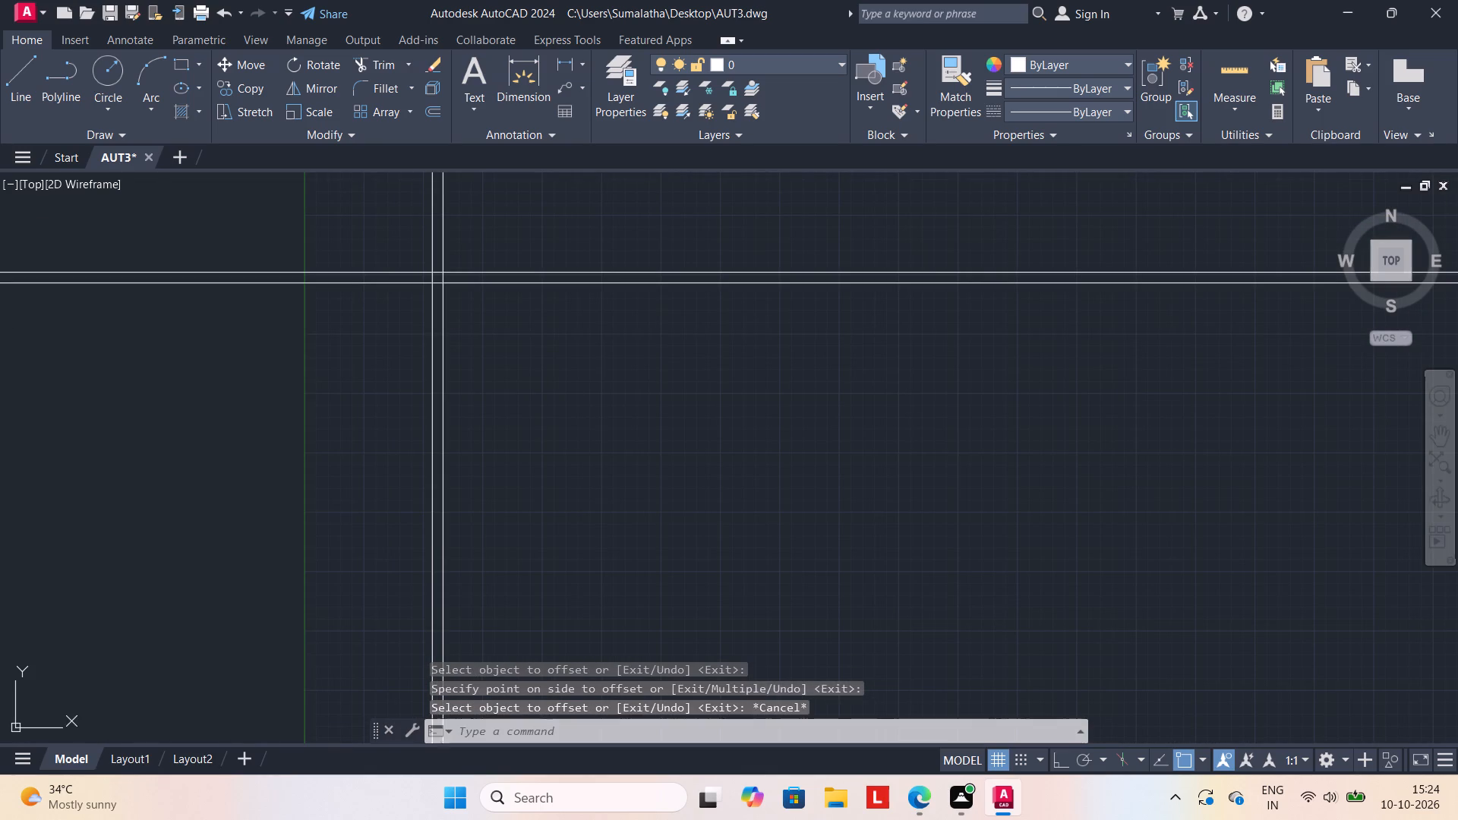
pyautogui.press('Return')
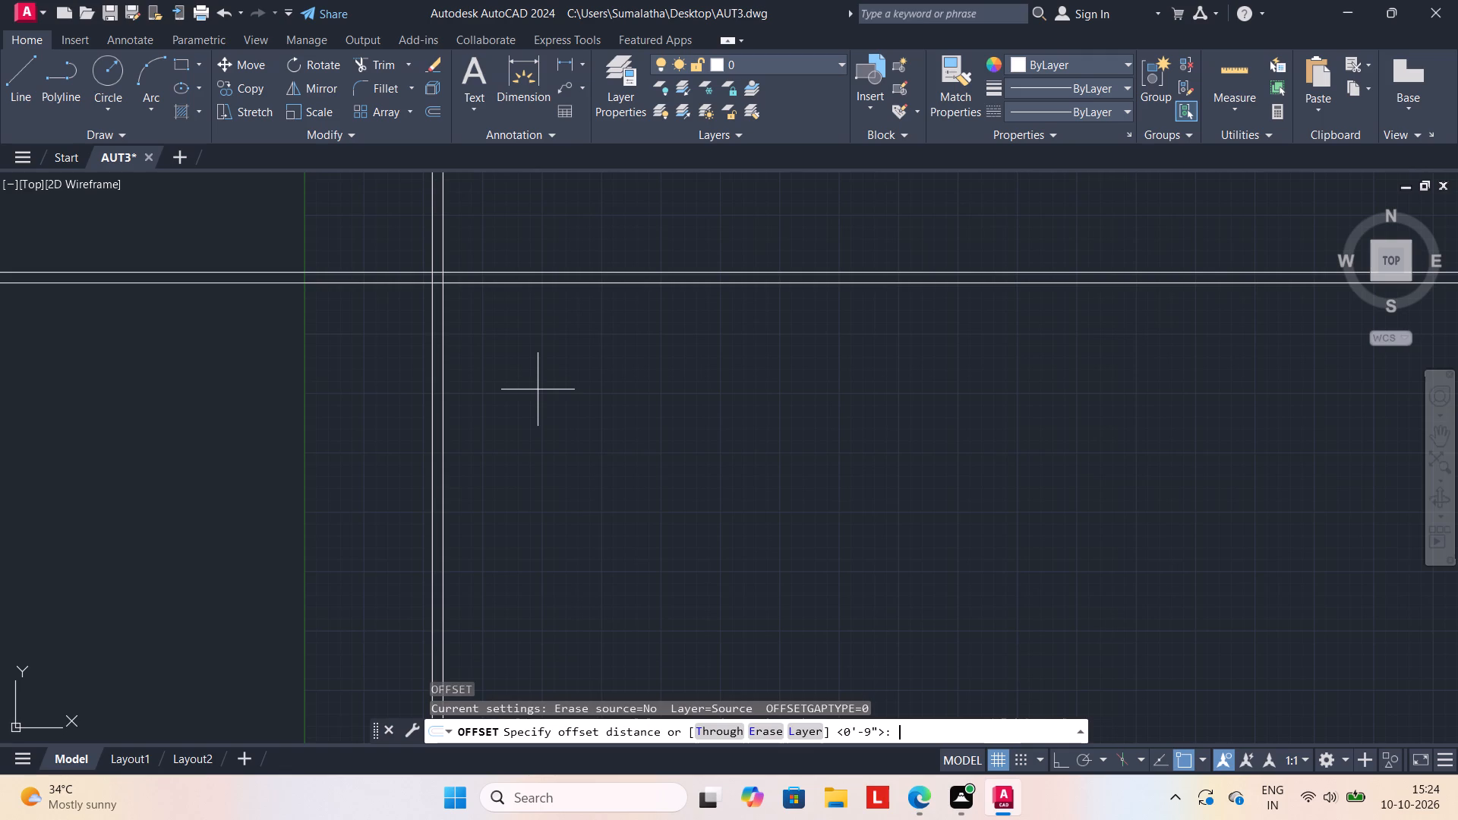
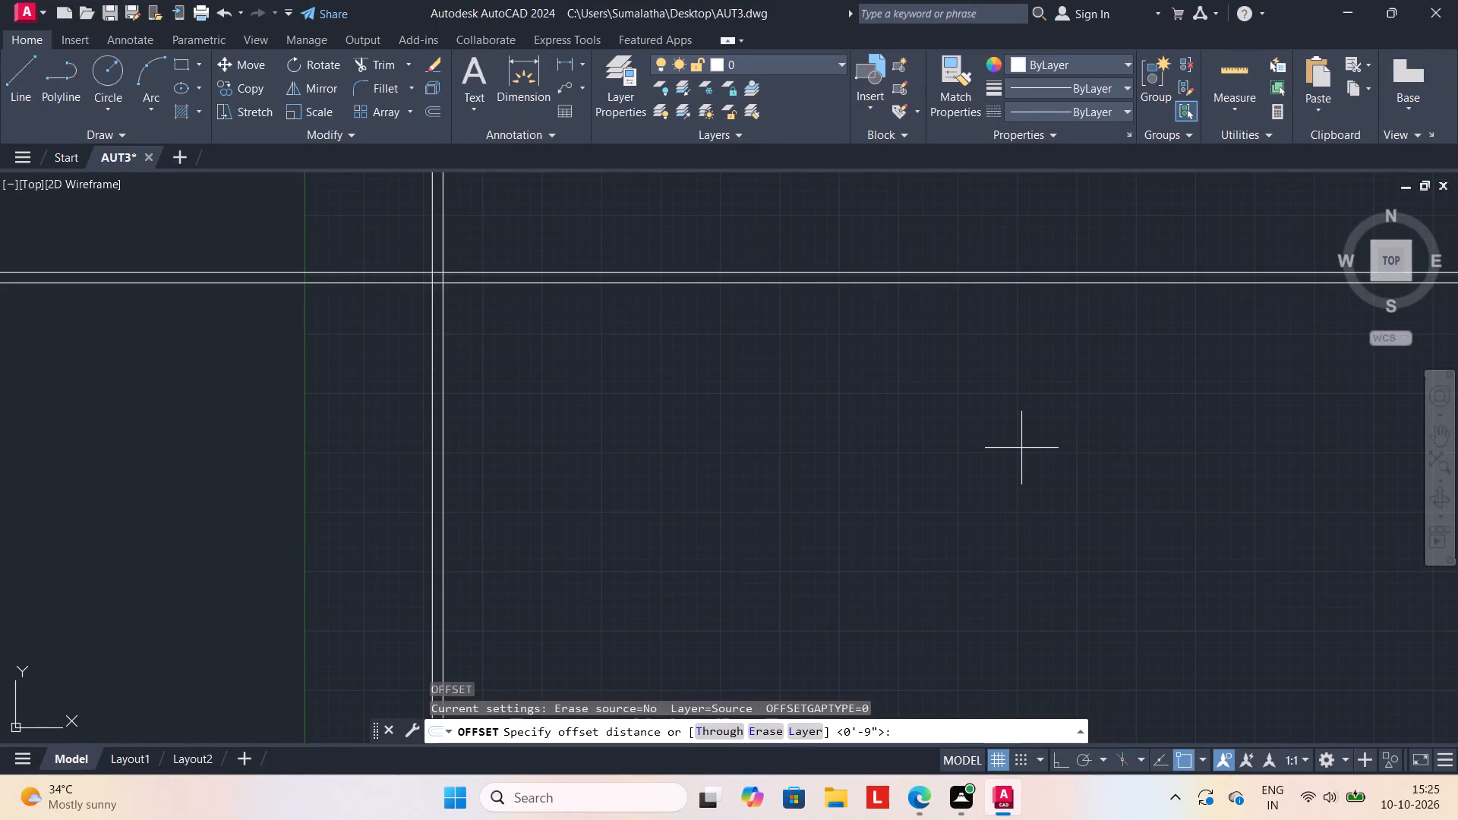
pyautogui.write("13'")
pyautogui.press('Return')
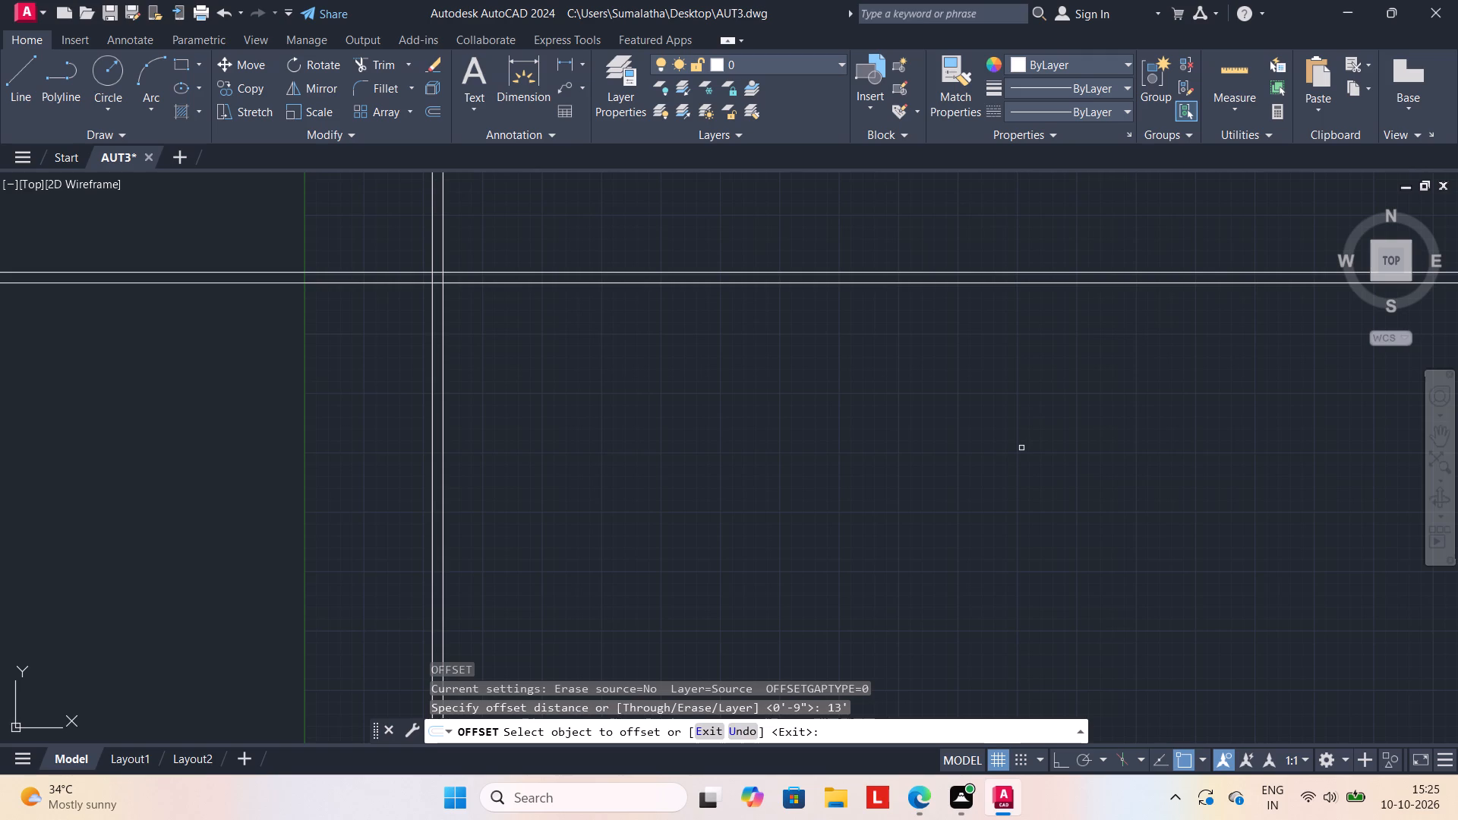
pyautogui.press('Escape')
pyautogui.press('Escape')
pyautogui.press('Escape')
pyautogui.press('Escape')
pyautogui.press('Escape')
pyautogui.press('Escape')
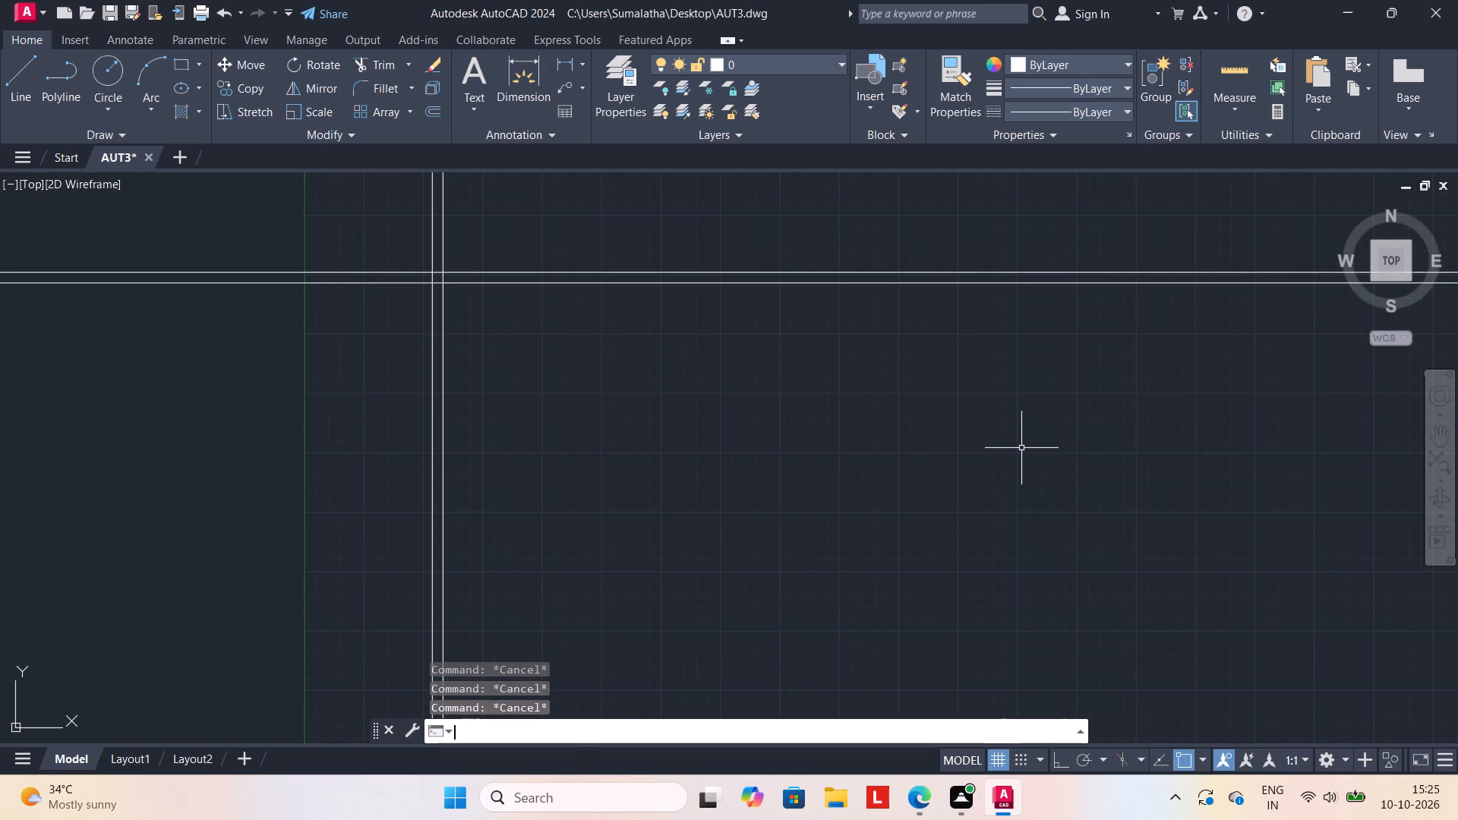
# Offset the inner line of the left vertical wall 13'1" to the right to mark the first room's width.
pyautogui.press('o')
pyautogui.press('Return')
pyautogui.write("13'")
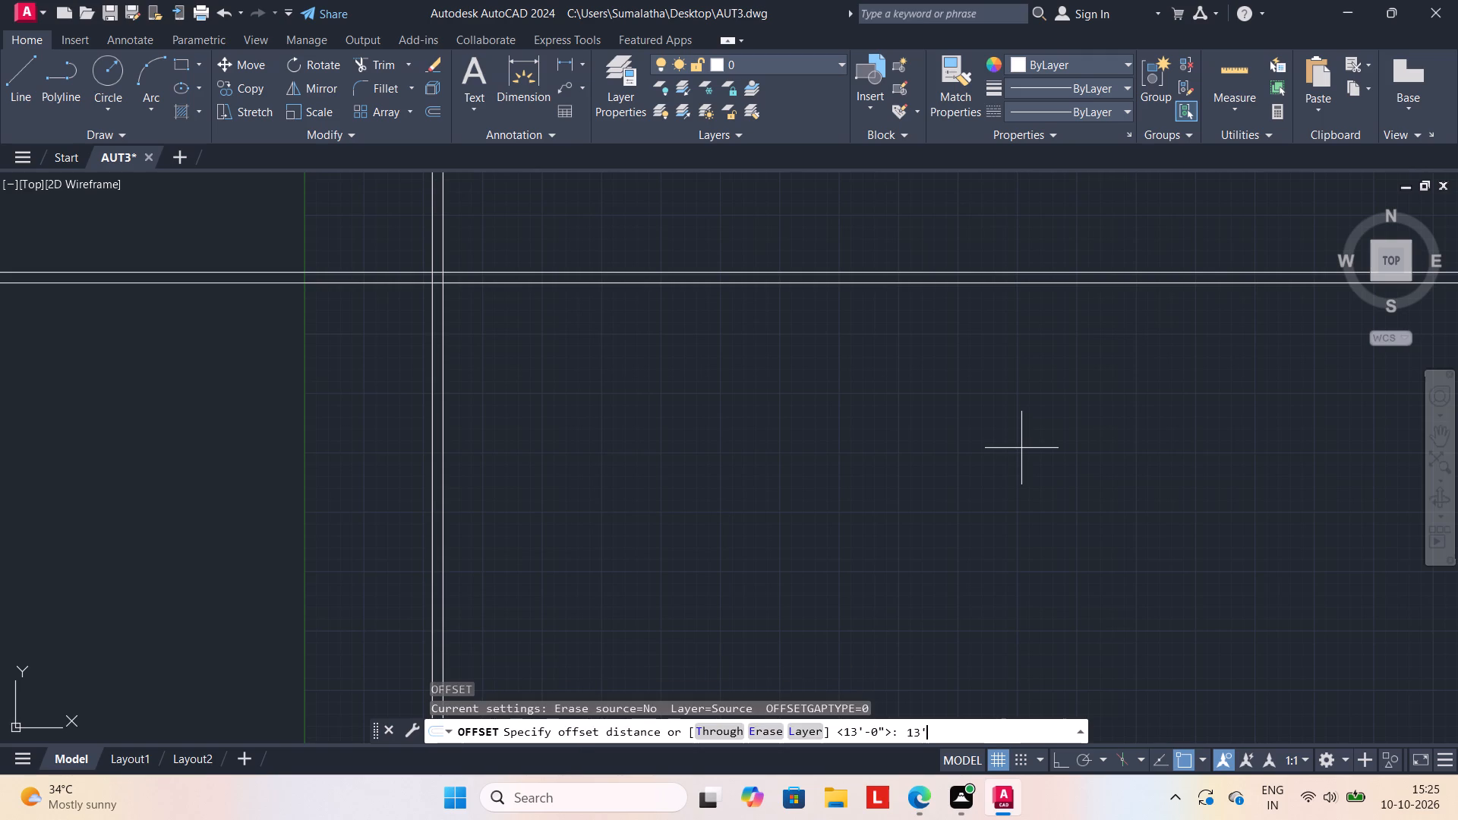
pyautogui.write('1"')
pyautogui.press('Return')
pyautogui.click(445, 480)
pyautogui.click(528, 491)
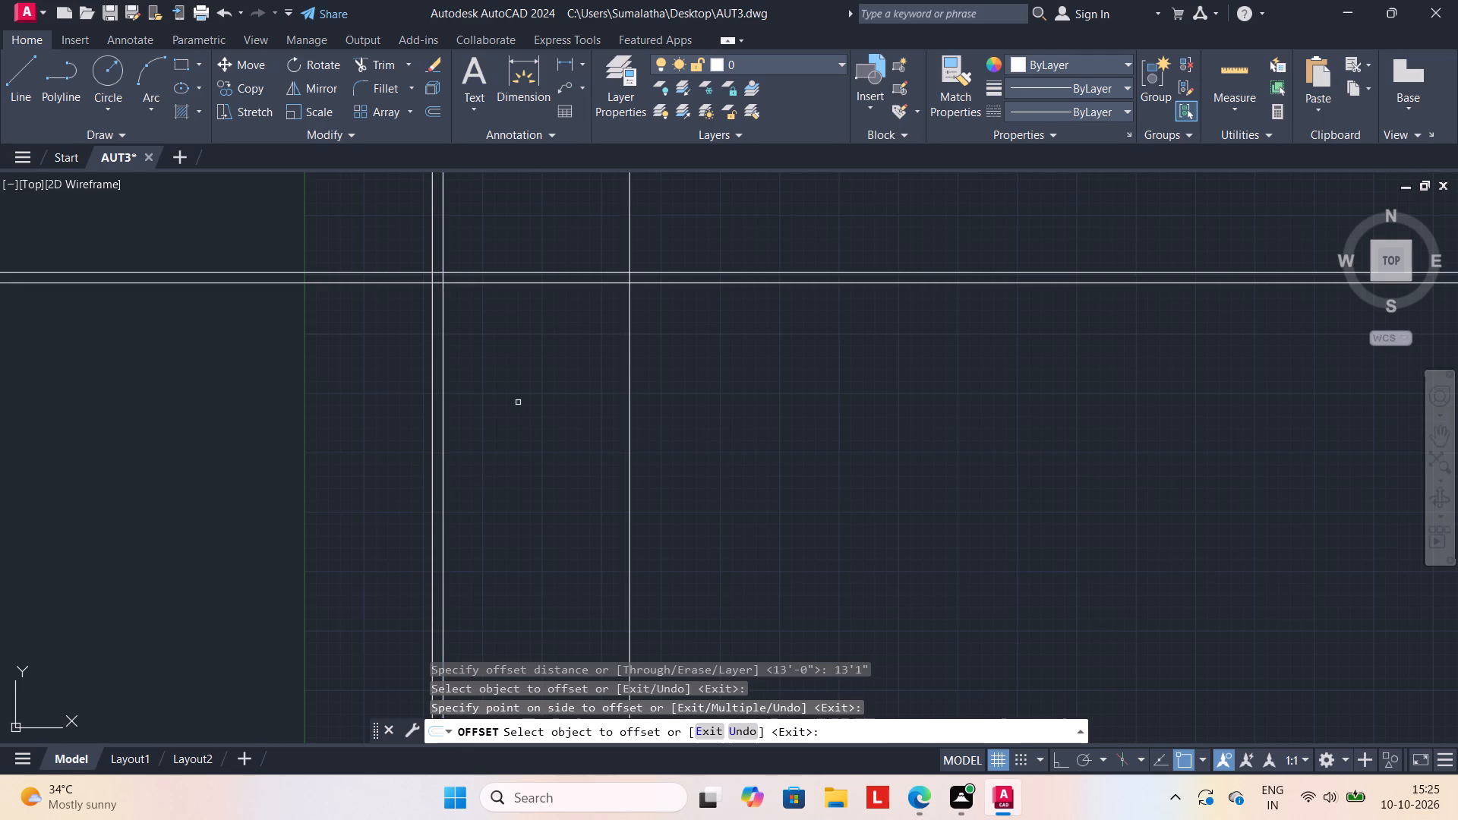
pyautogui.press('Escape')
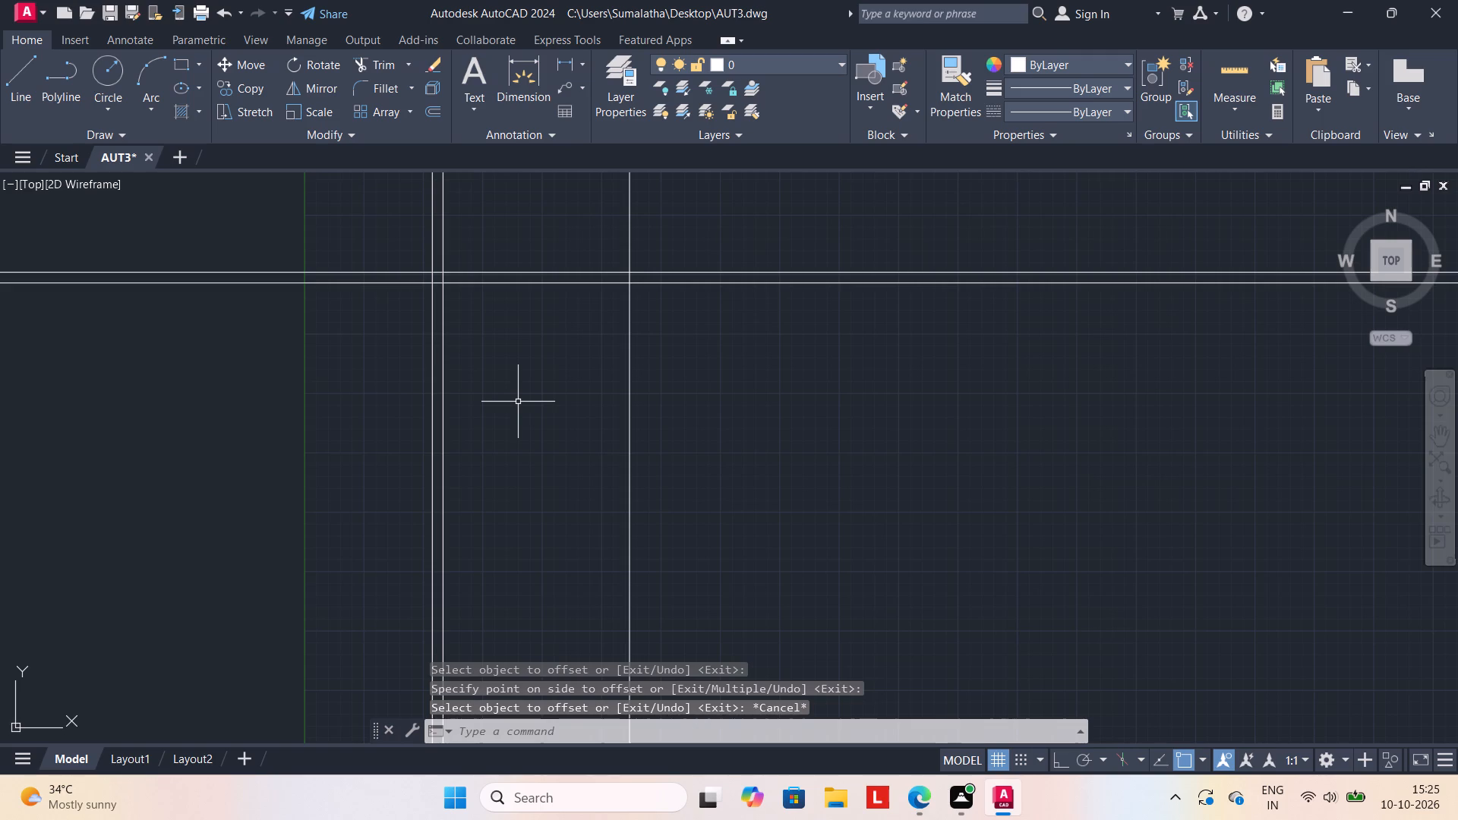
# Offset the new vertical line 4.5" to the right to form the vertical partition wall.
pyautogui.press('o')
pyautogui.press('Return')
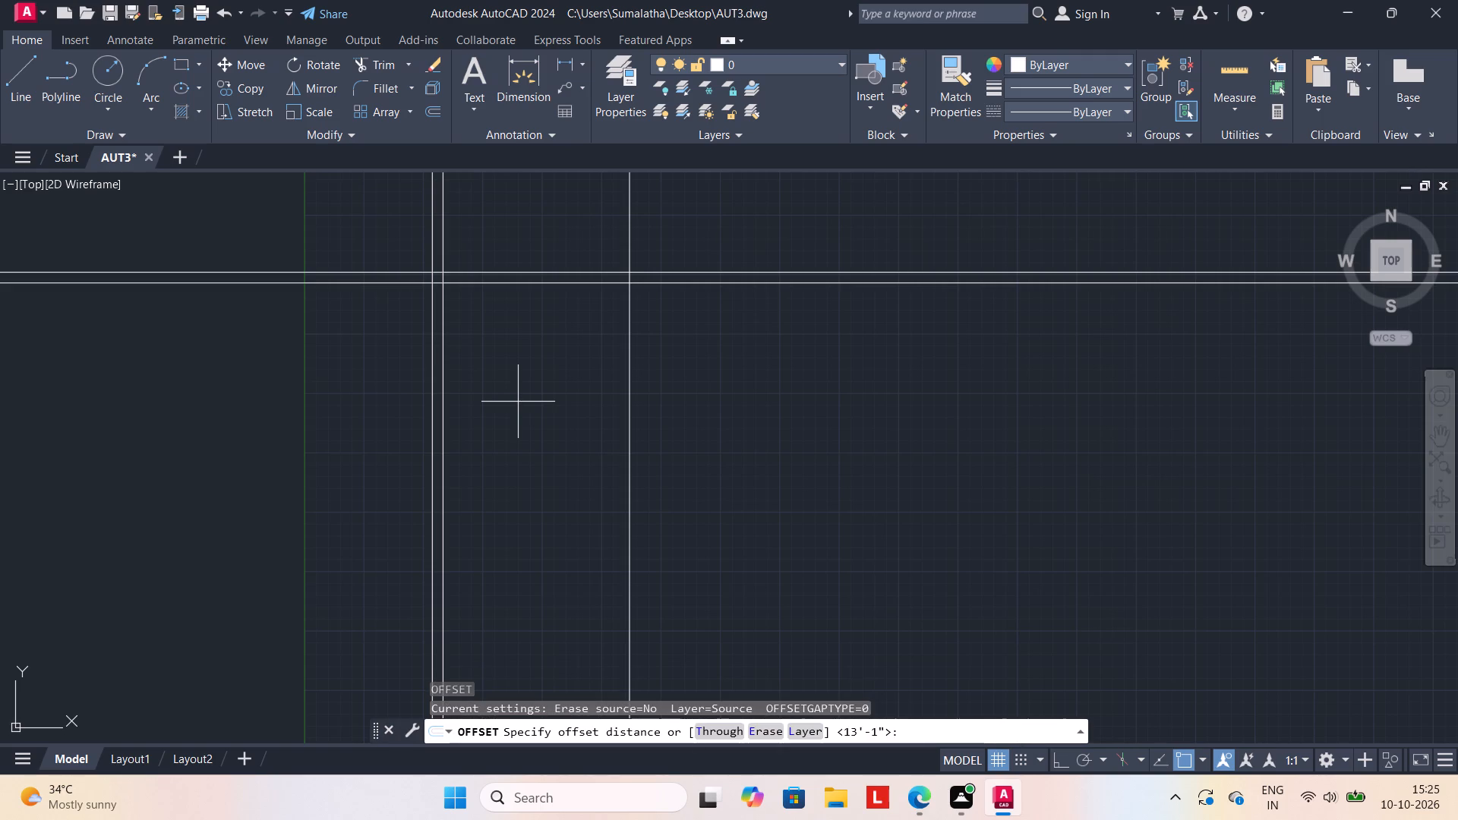
pyautogui.write('4.5"')
pyautogui.press('Return')
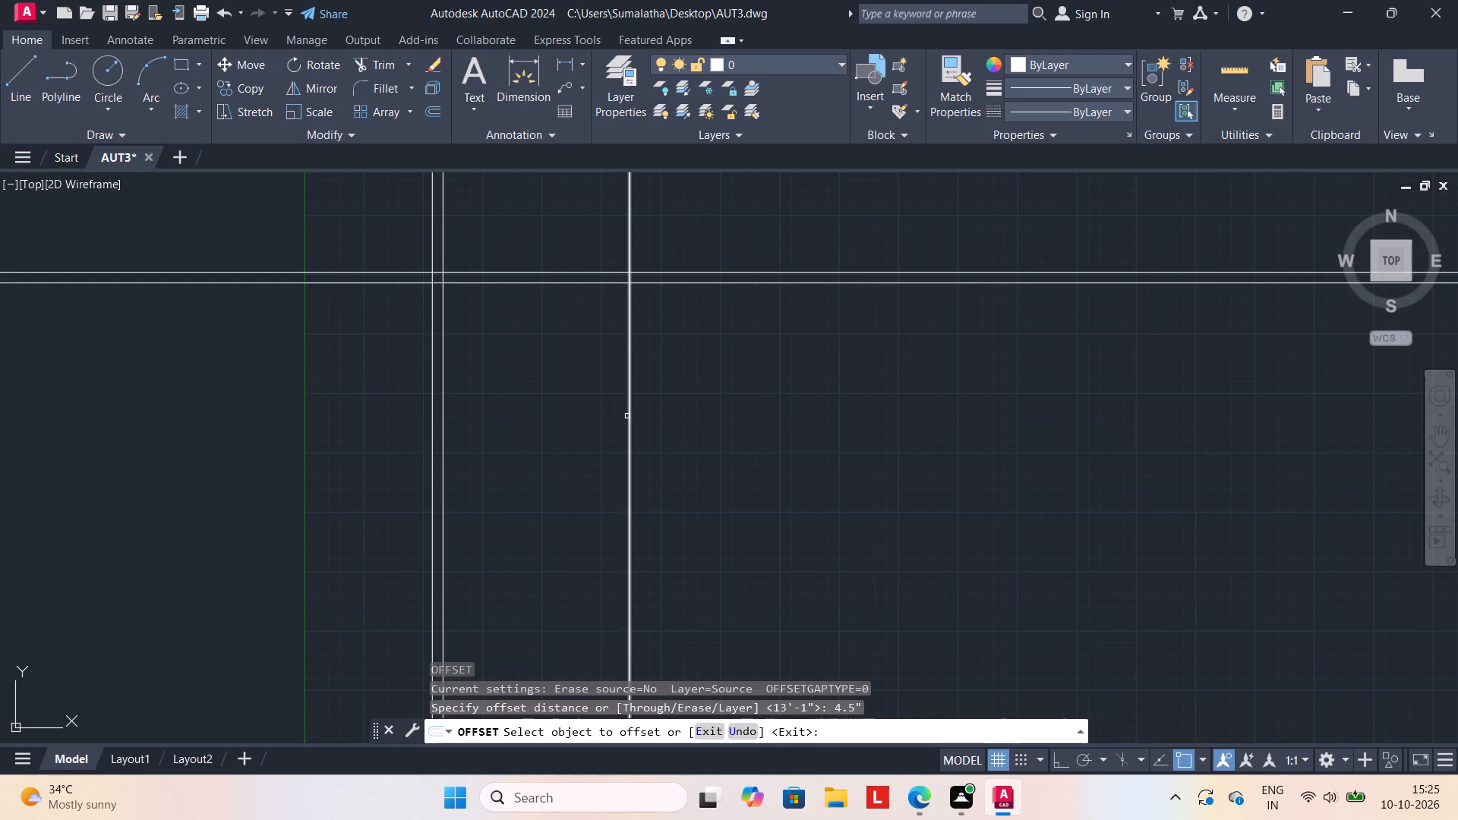
pyautogui.moveTo(627, 416); pyautogui.dragTo(639, 416)
pyautogui.click(727, 423)
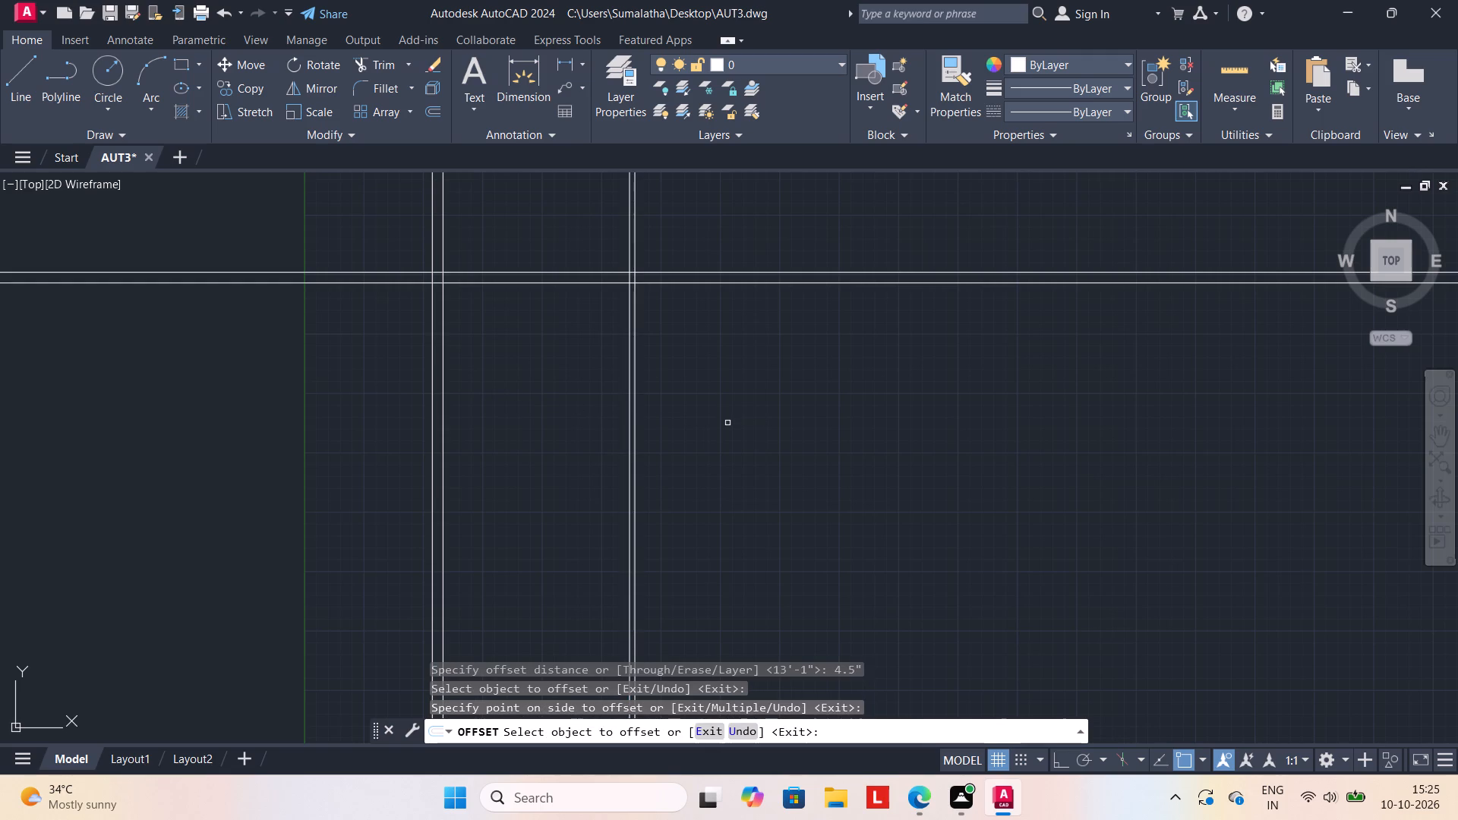
pyautogui.press('Escape')
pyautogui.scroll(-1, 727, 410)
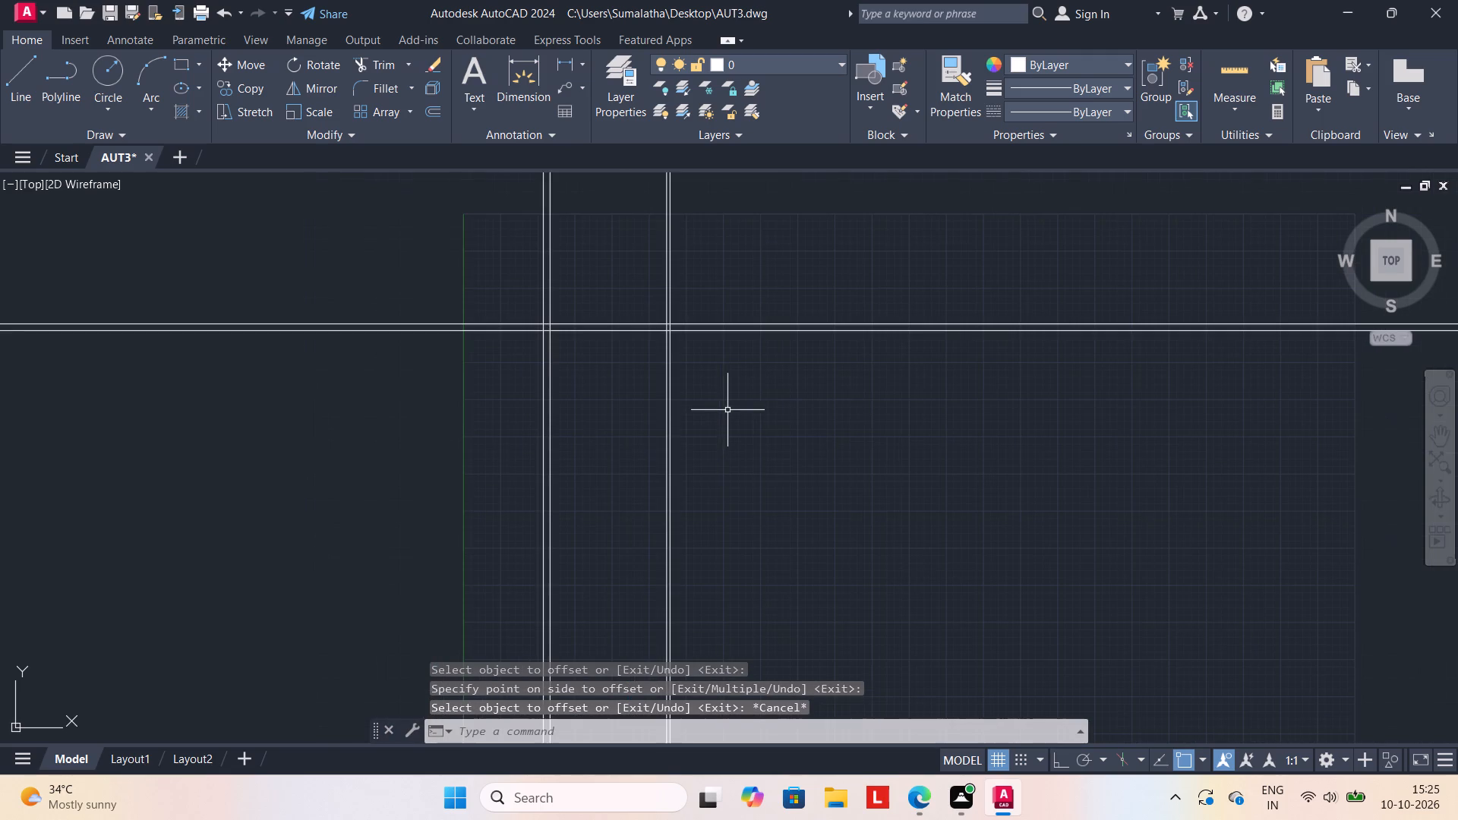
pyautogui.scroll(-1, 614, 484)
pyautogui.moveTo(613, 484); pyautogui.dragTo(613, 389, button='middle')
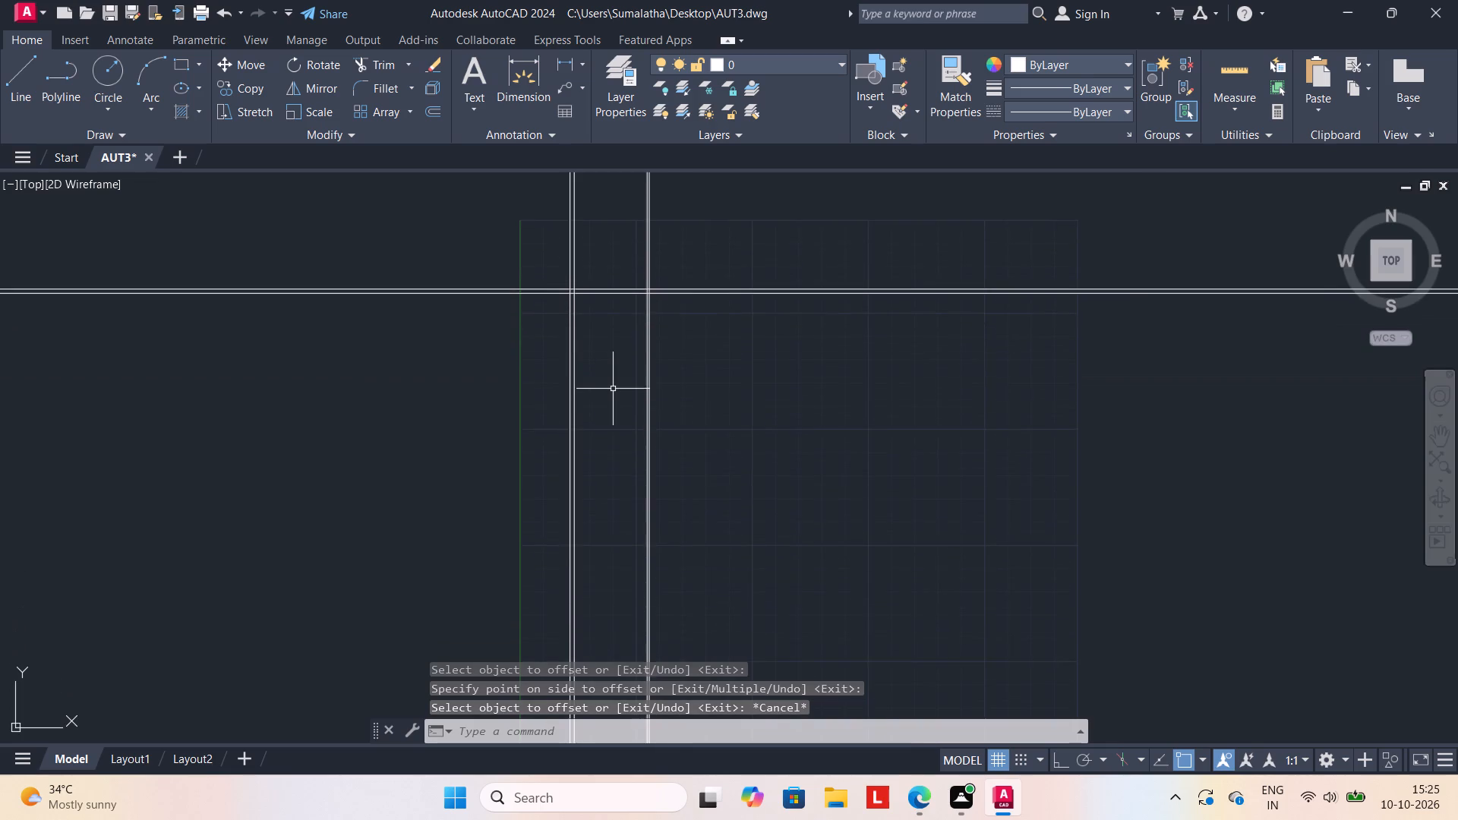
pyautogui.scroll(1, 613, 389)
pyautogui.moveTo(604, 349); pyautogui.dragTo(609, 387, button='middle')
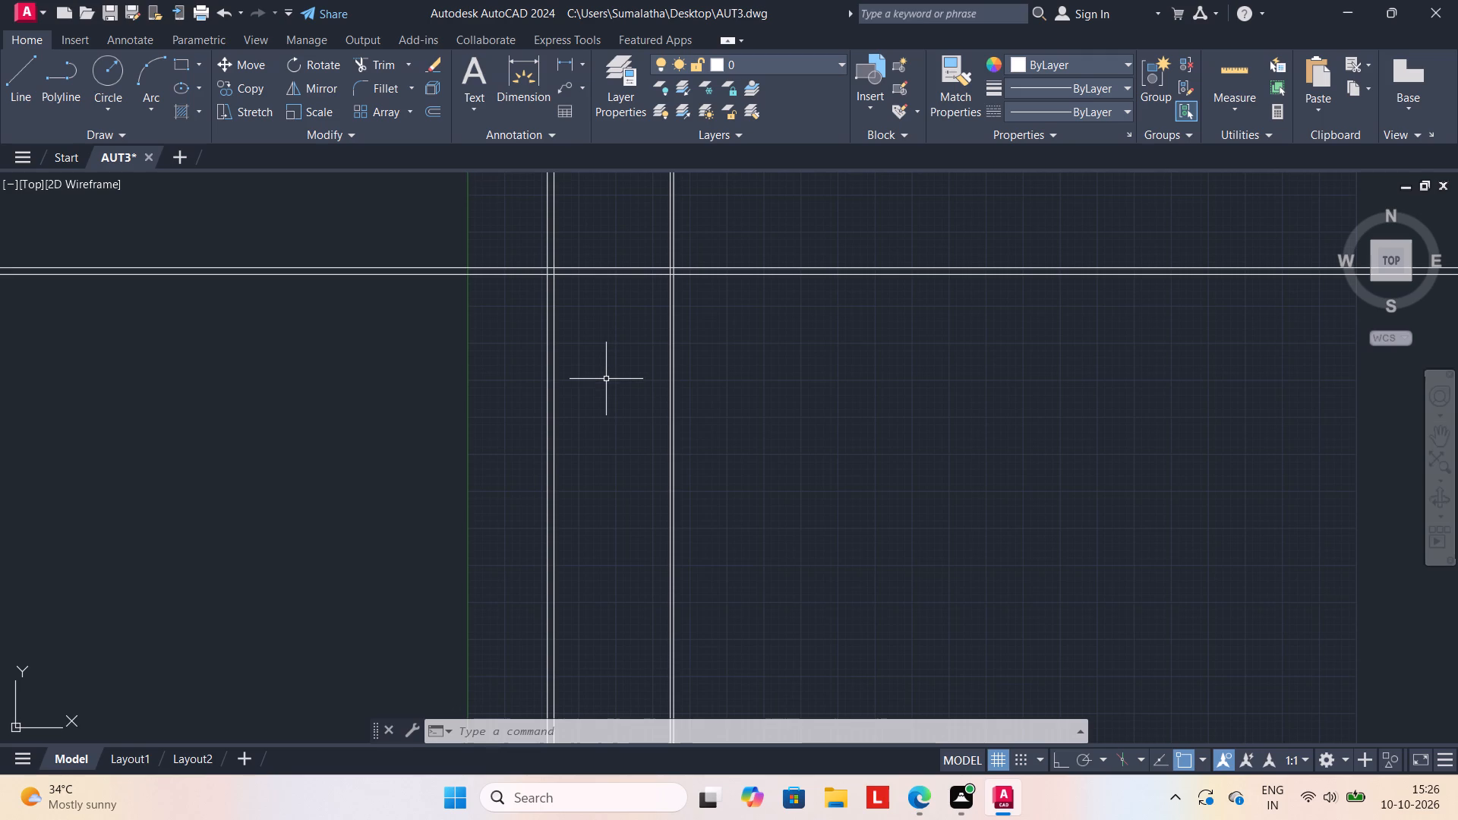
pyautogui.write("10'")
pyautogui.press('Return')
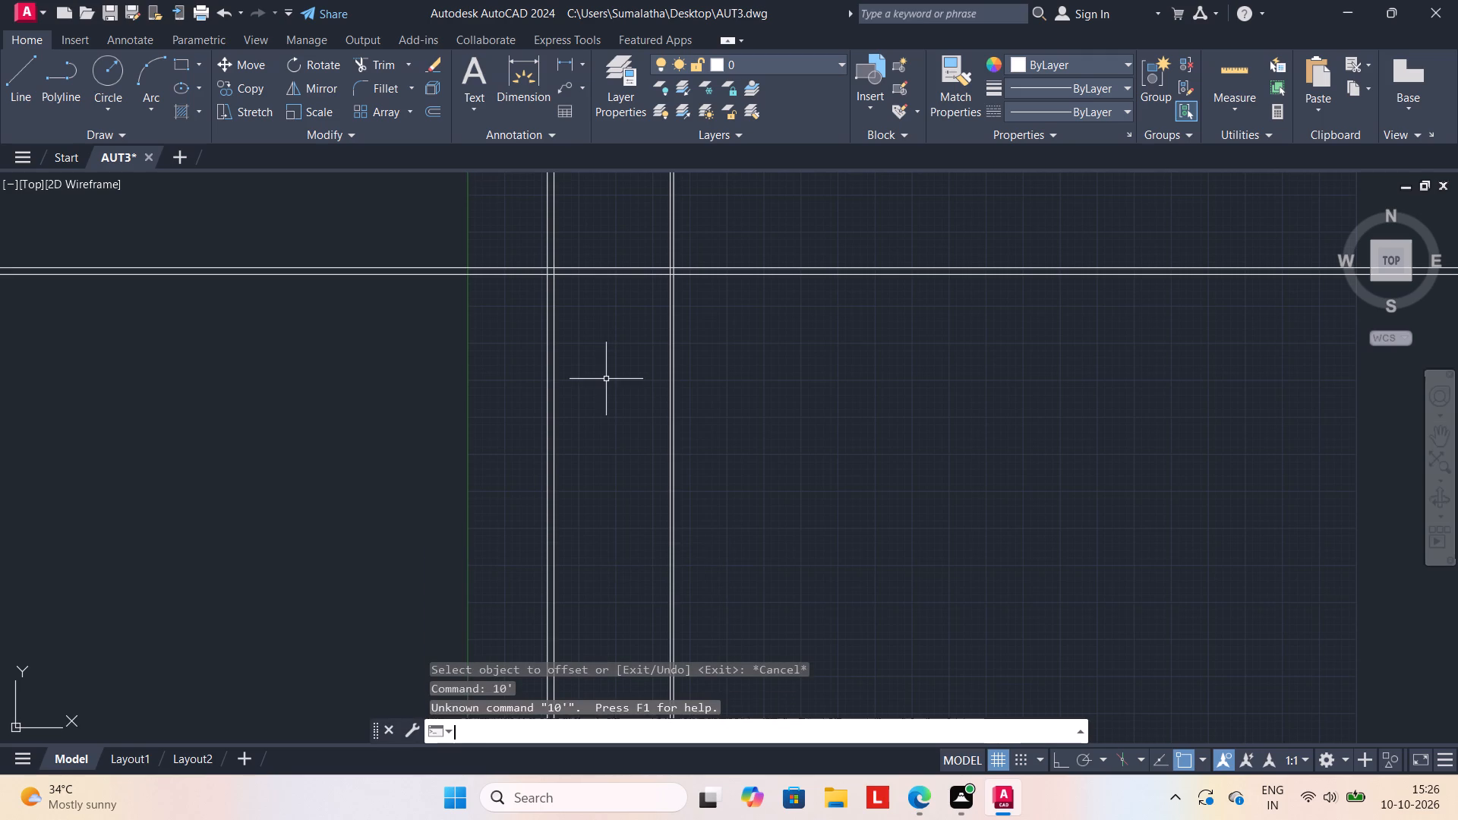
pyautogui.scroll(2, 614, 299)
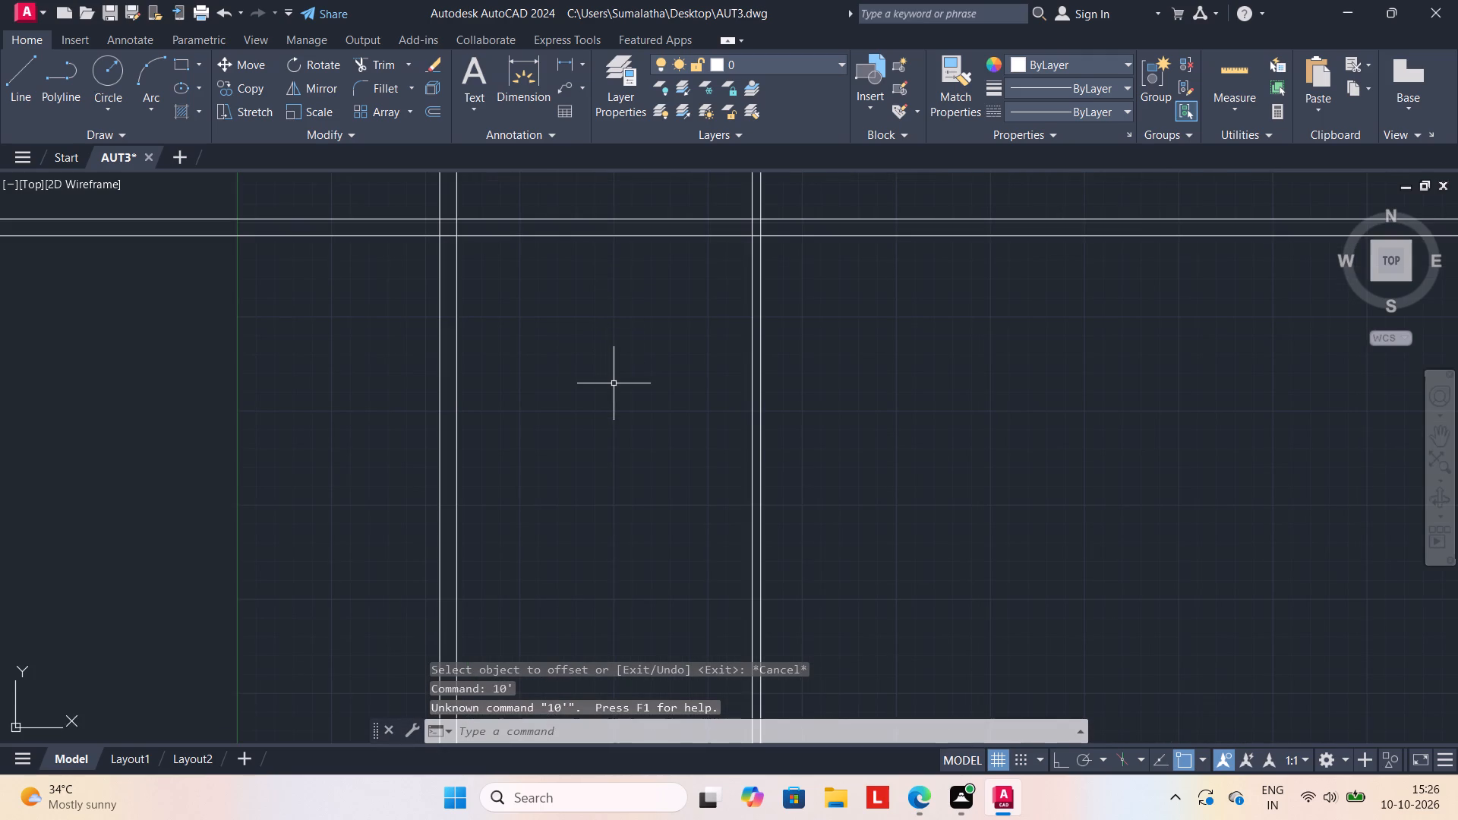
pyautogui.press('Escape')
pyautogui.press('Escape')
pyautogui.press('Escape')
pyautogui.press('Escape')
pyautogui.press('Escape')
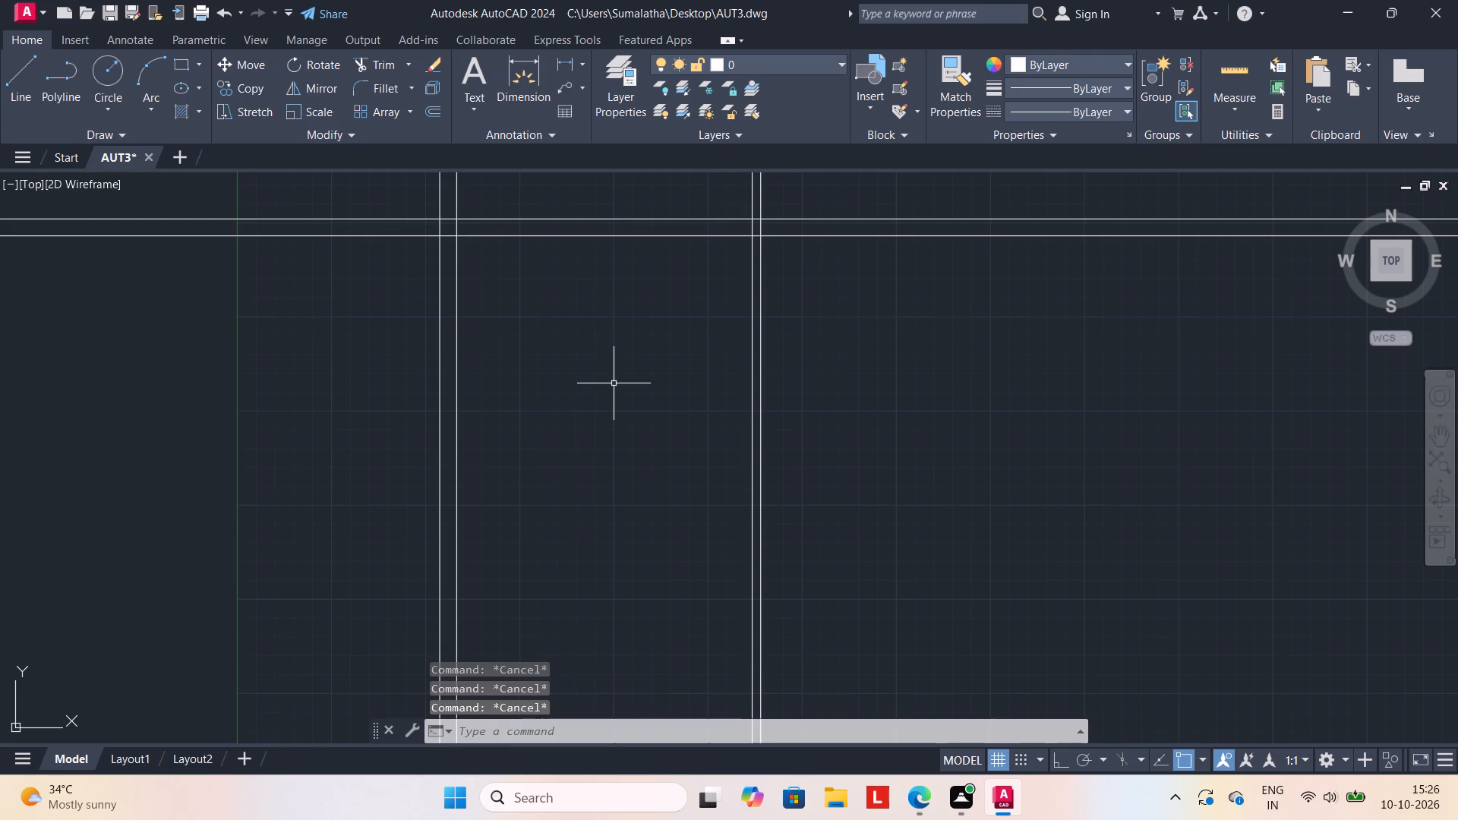
# Offset the lower line of the upper horizontal wall 10' downward to mark the first room's depth.
pyautogui.press('o')
pyautogui.press('Return')
pyautogui.write("10'")
pyautogui.press('Return')
pyautogui.scroll(-1, 614, 345)
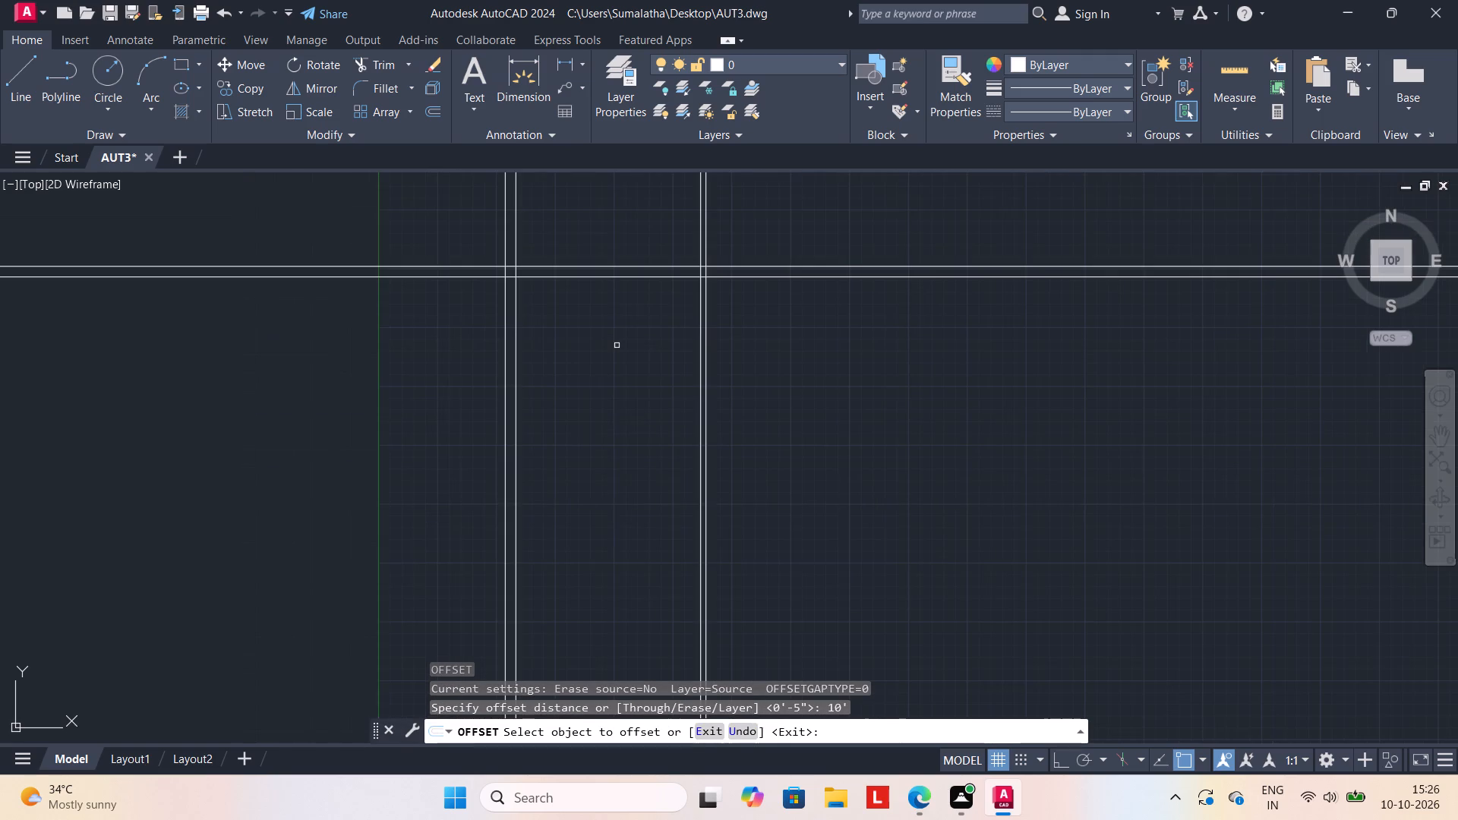
pyautogui.click(626, 278)
pyautogui.click(630, 384)
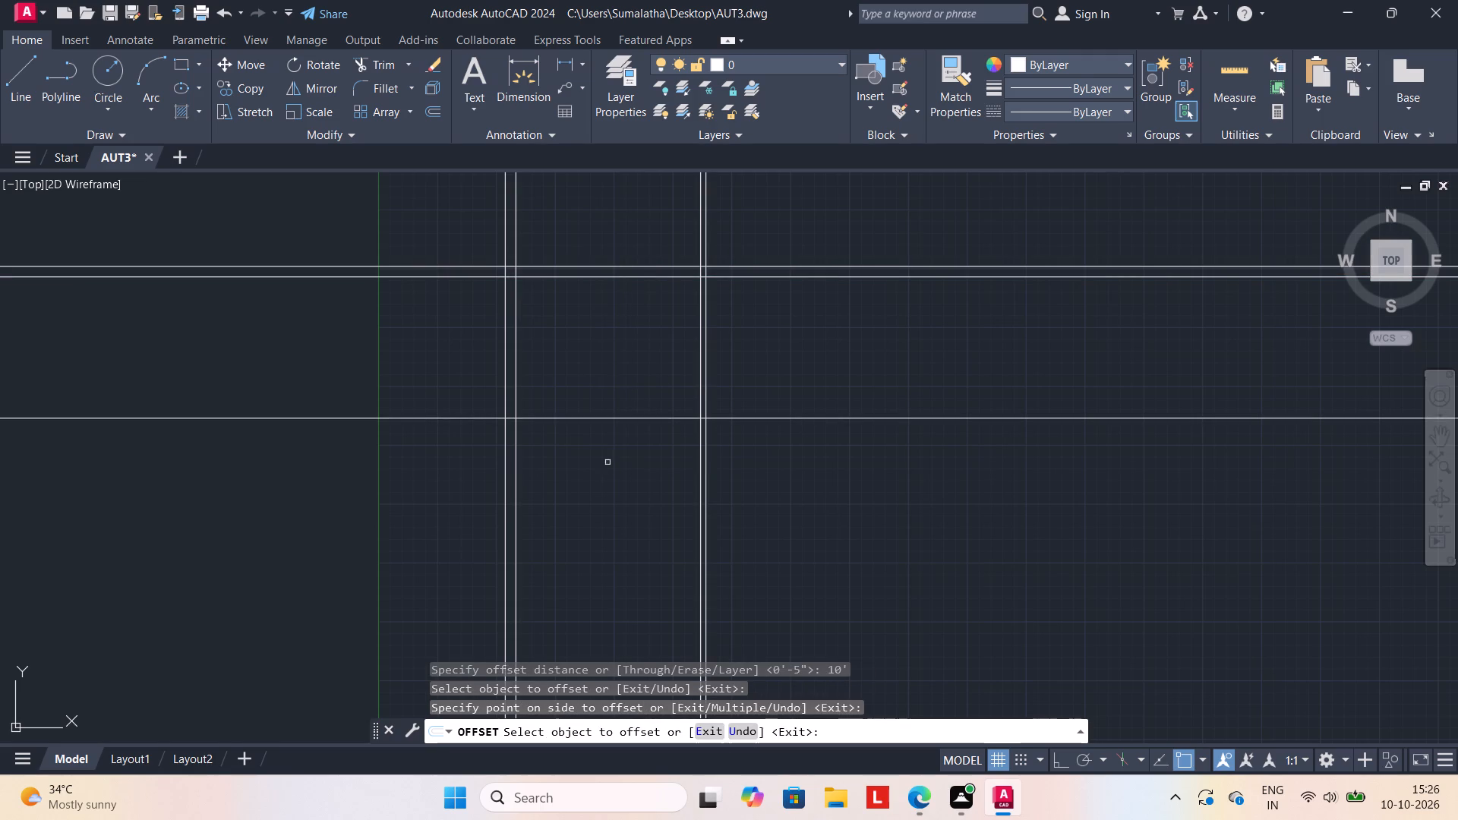
pyautogui.press('Escape')
# Offset the new horizontal line 4.5" downward to form a horizontal partition wall, and end the offset.
pyautogui.press('o')
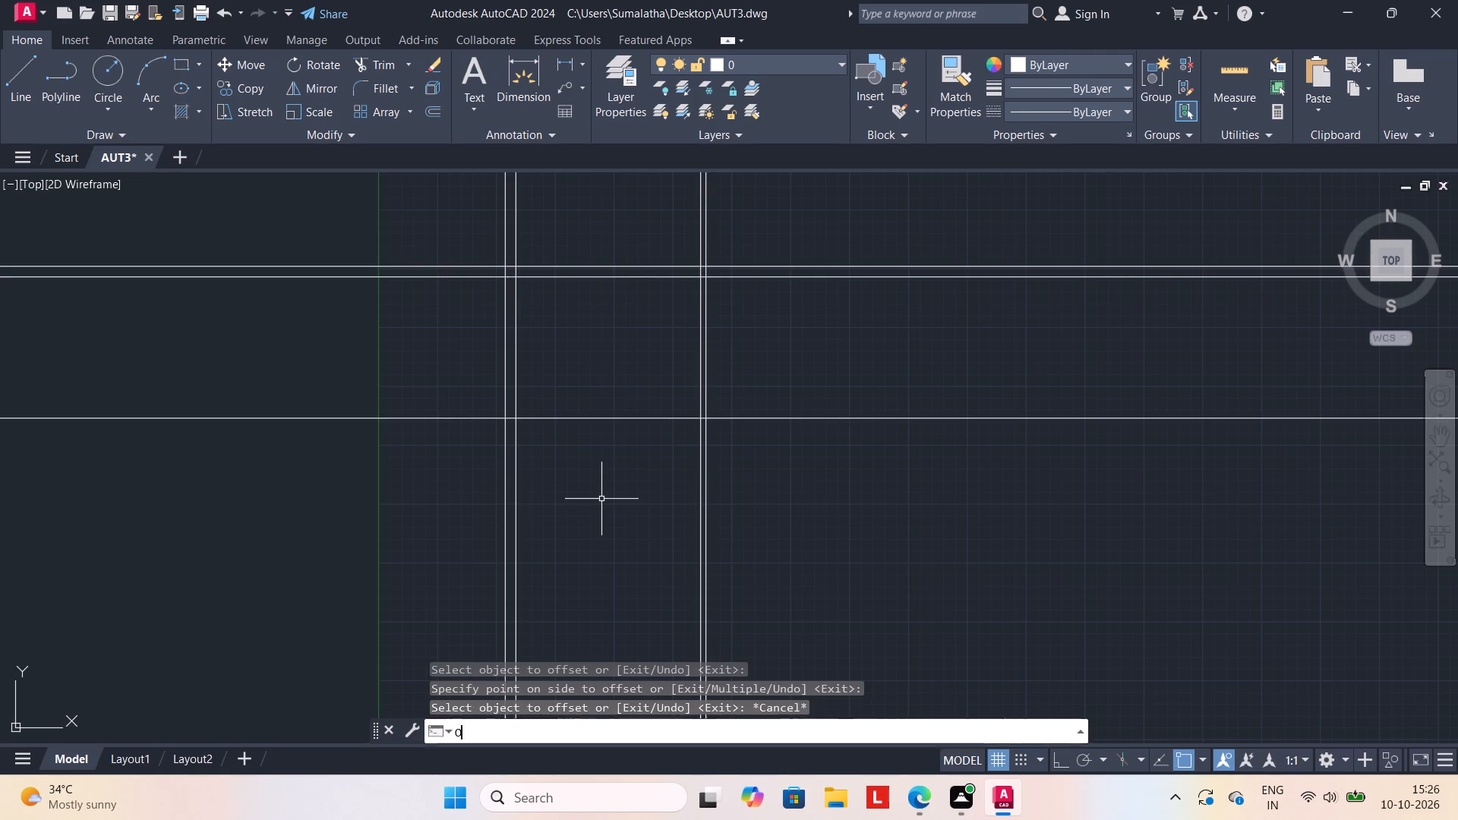
pyautogui.press('Return')
pyautogui.write('4.5"')
pyautogui.press('Return')
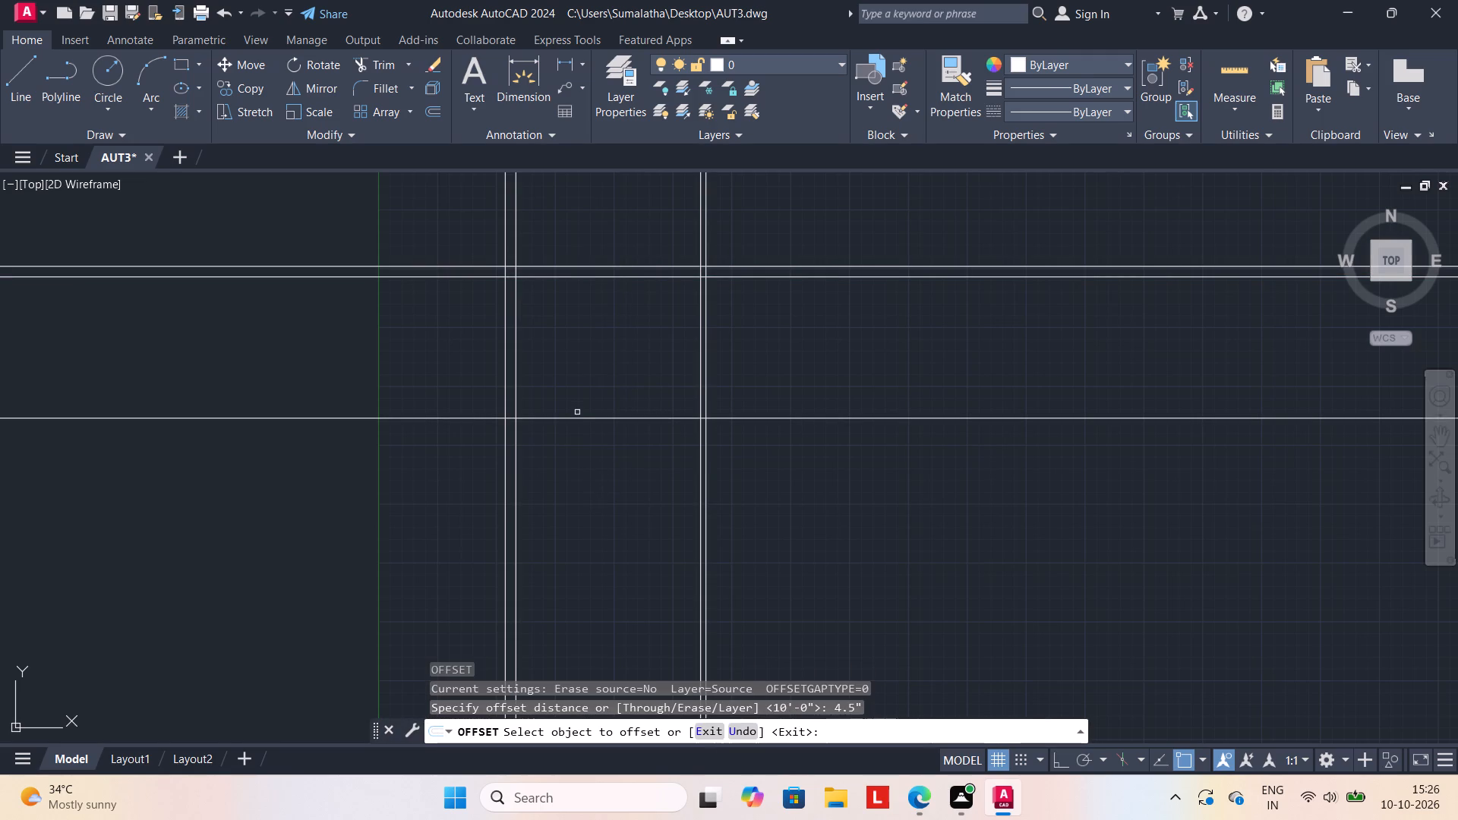
pyautogui.moveTo(579, 418); pyautogui.dragTo(579, 430)
pyautogui.click(576, 468)
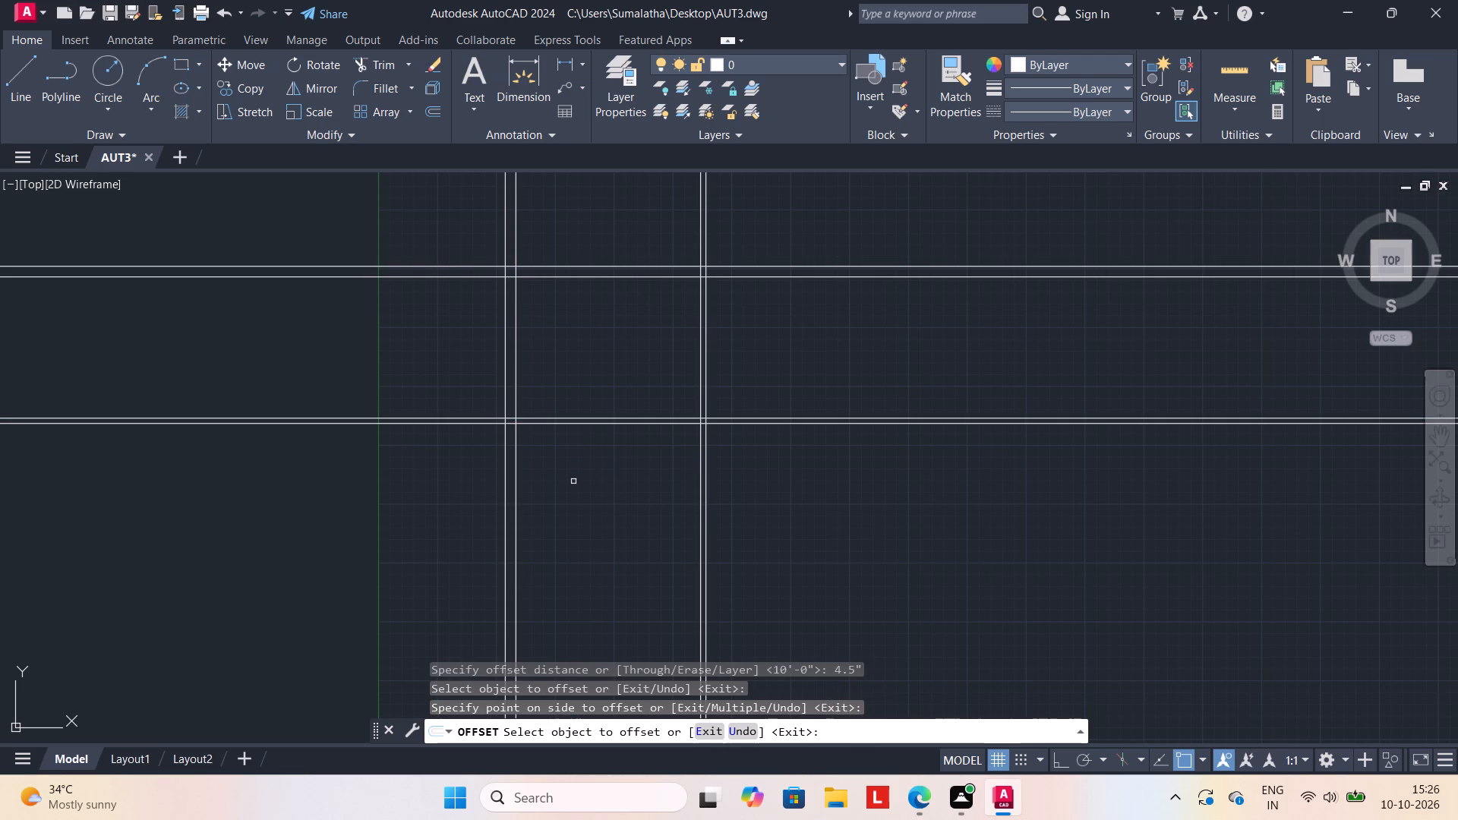
pyautogui.moveTo(569, 509); pyautogui.dragTo(560, 533, button='middle')
pyautogui.scroll(-2, 560, 541)
pyautogui.moveTo(574, 559); pyautogui.dragTo(591, 515, button='middle')
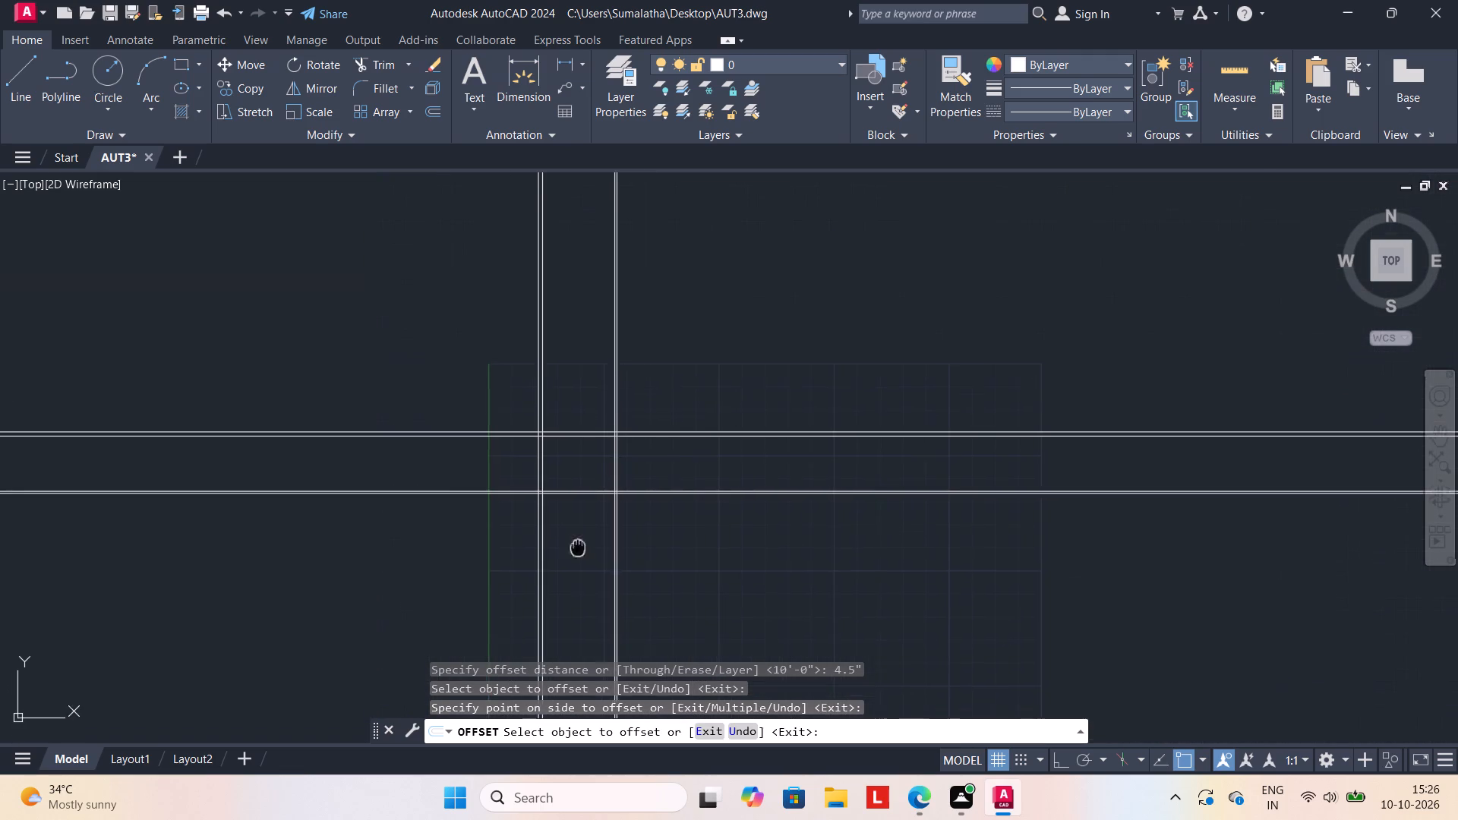
pyautogui.moveTo(591, 515); pyautogui.dragTo(614, 418, button='middle')
pyautogui.scroll(-1, 605, 420)
pyautogui.scroll(2, 604, 419)
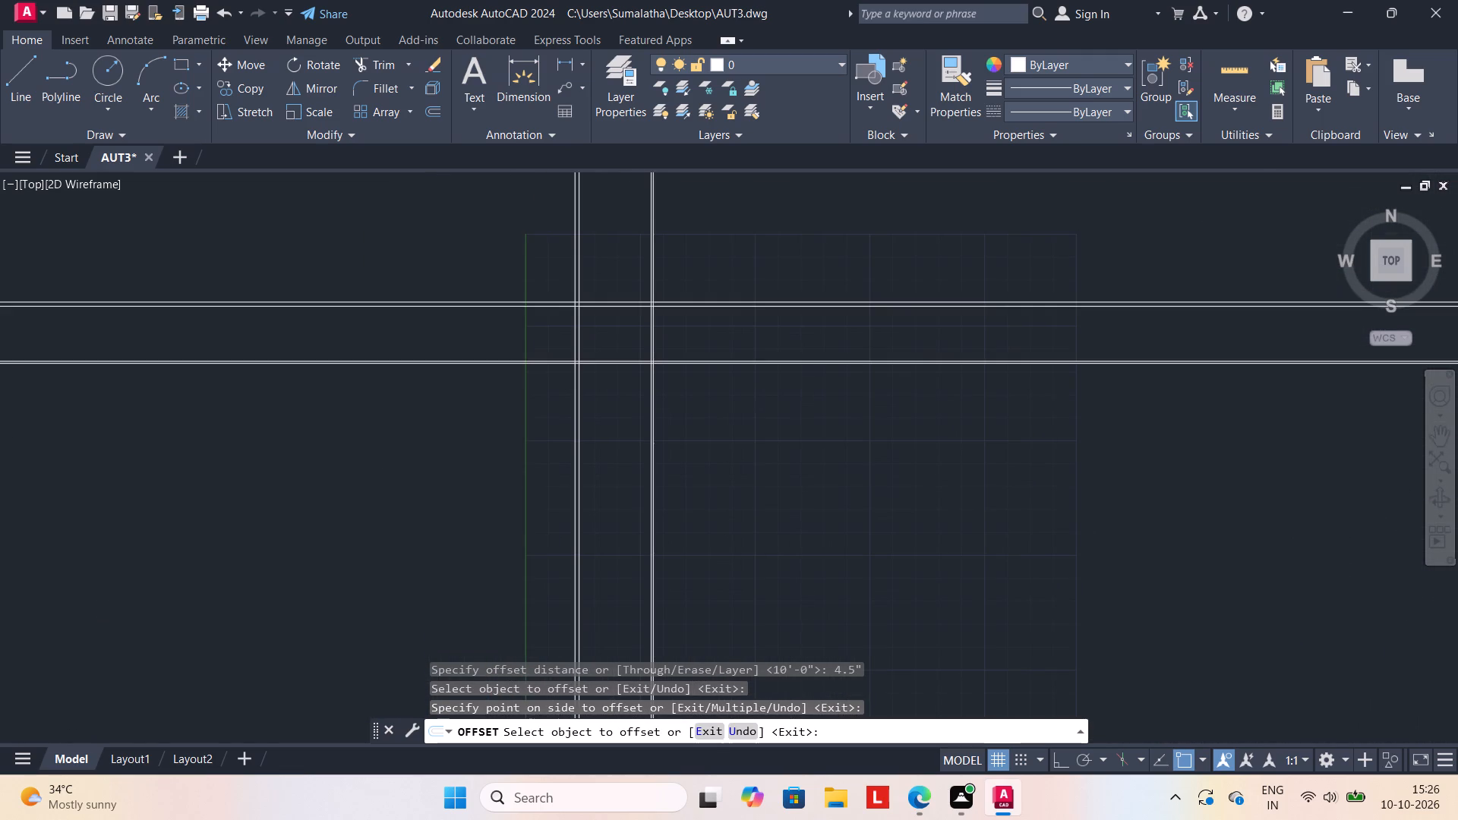
pyautogui.press('Escape')
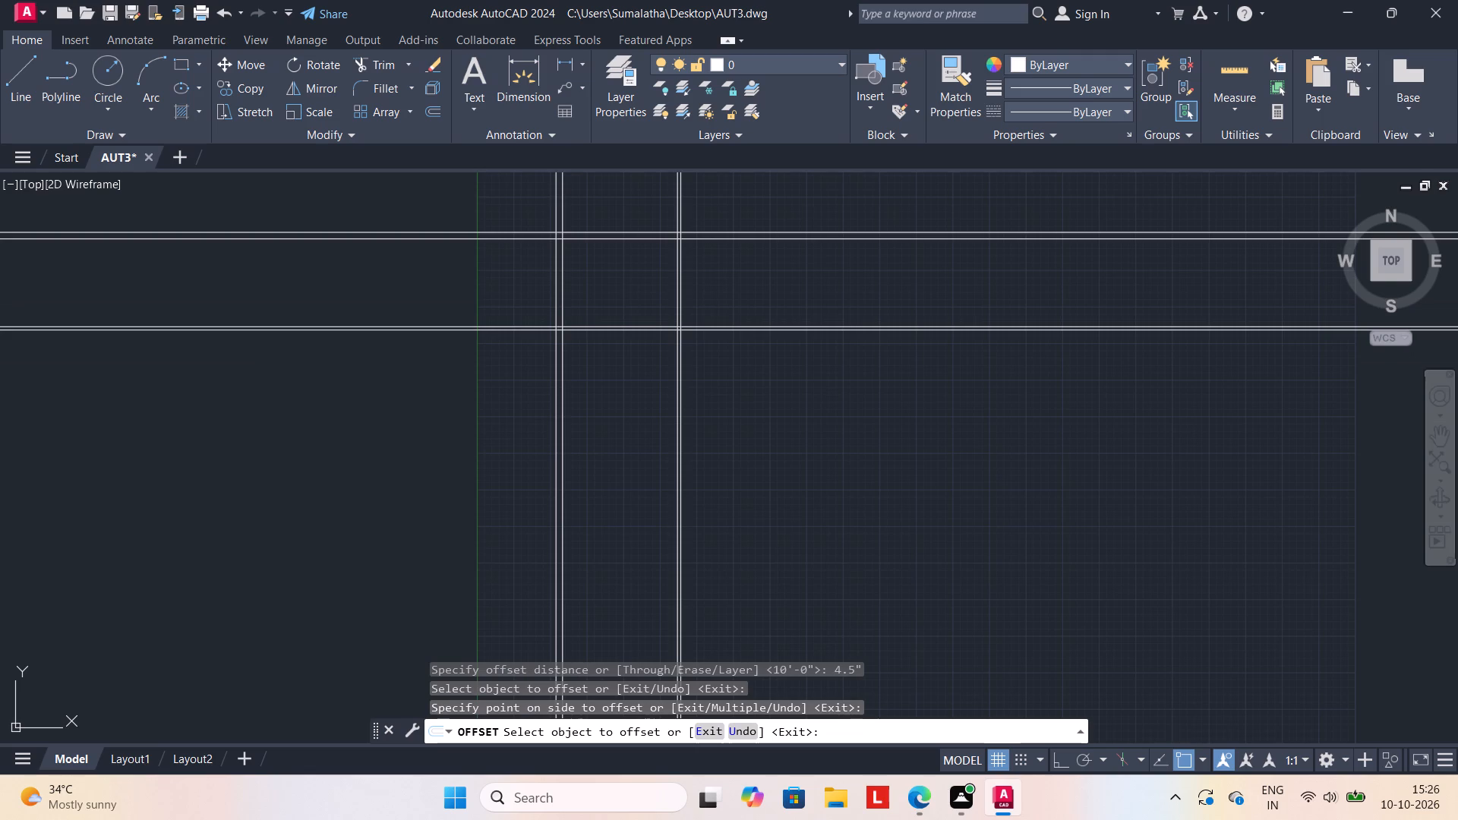
# Offset the lower line of the horizontal partition wall 13'1" downward to mark the second room's depth.
pyautogui.press('o')
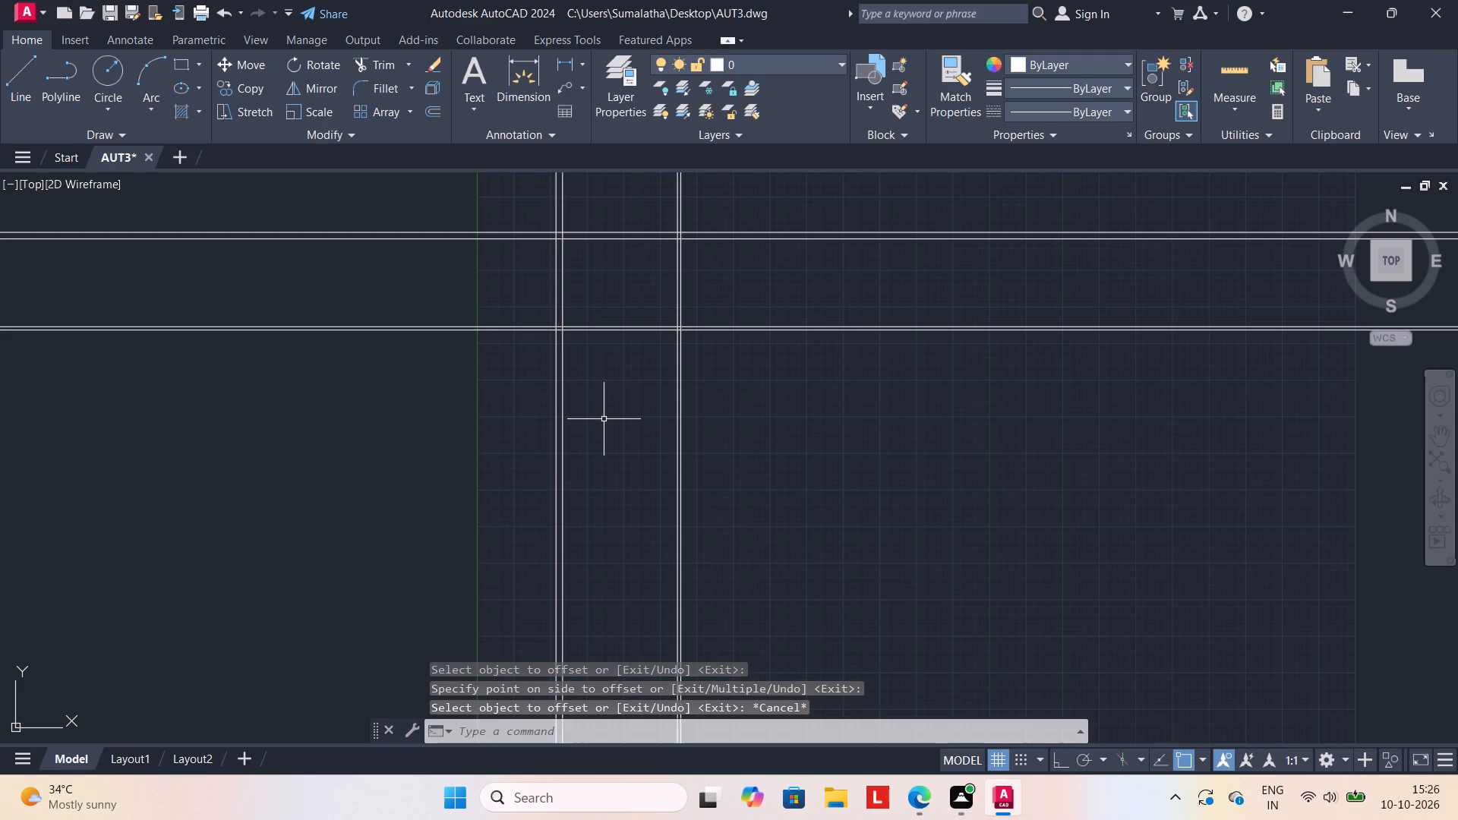
pyautogui.press('Return')
pyautogui.write("13'")
pyautogui.write('1"')
pyautogui.press('Return')
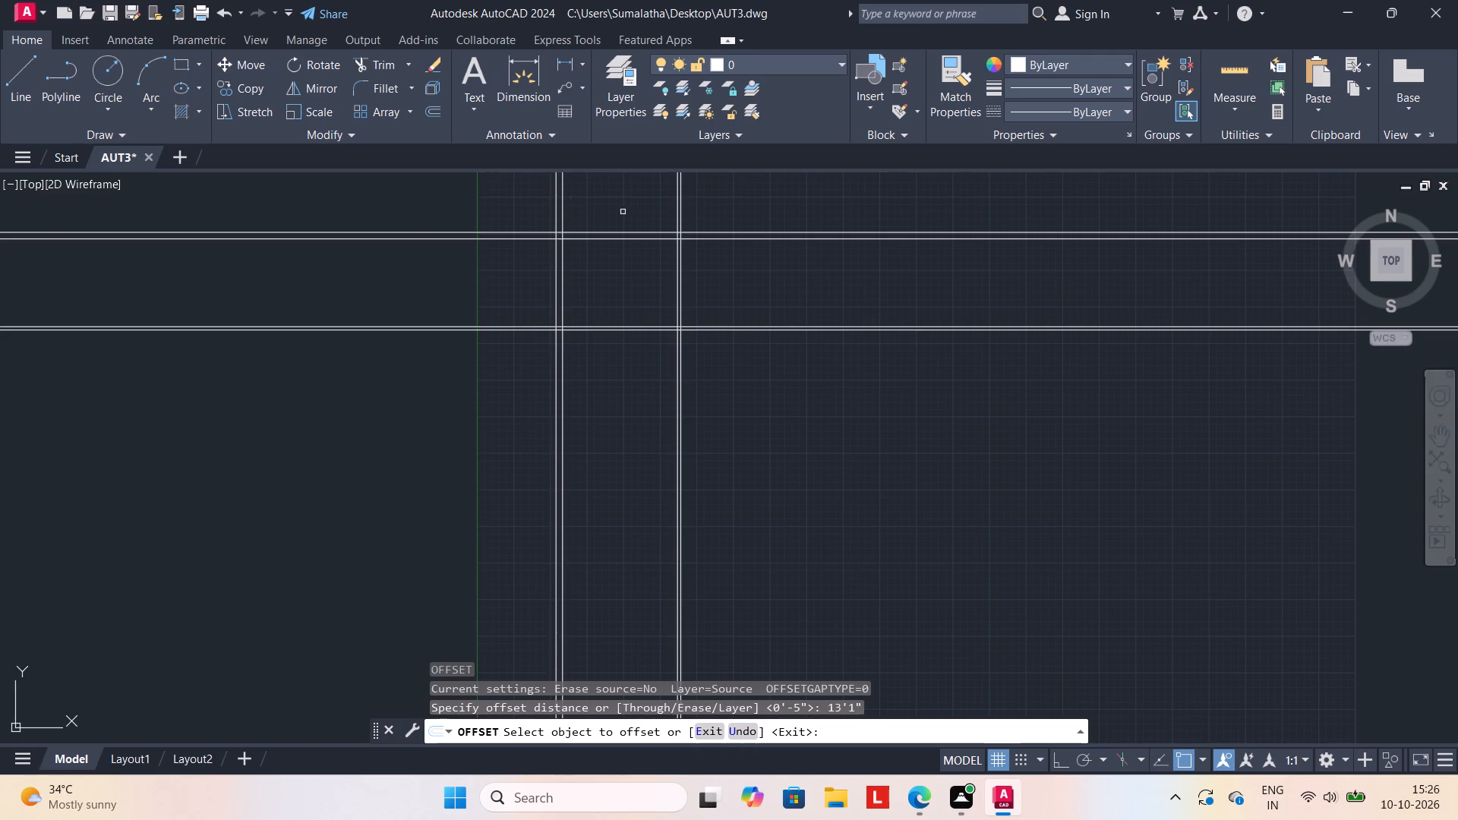
pyautogui.scroll(2, 625, 212)
pyautogui.scroll(-1, 581, 569)
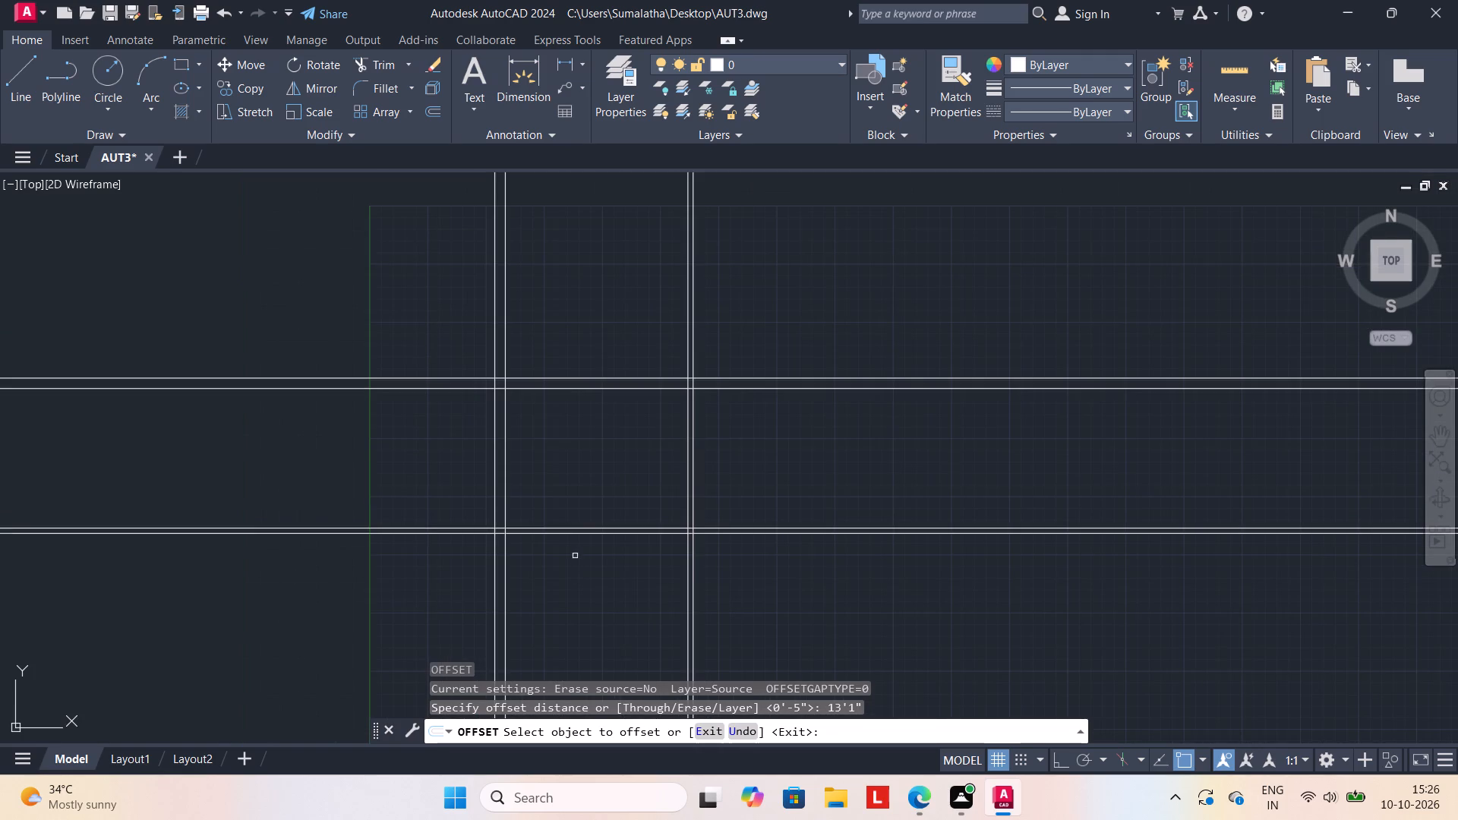
pyautogui.moveTo(585, 534); pyautogui.dragTo(585, 544)
pyautogui.click(588, 568)
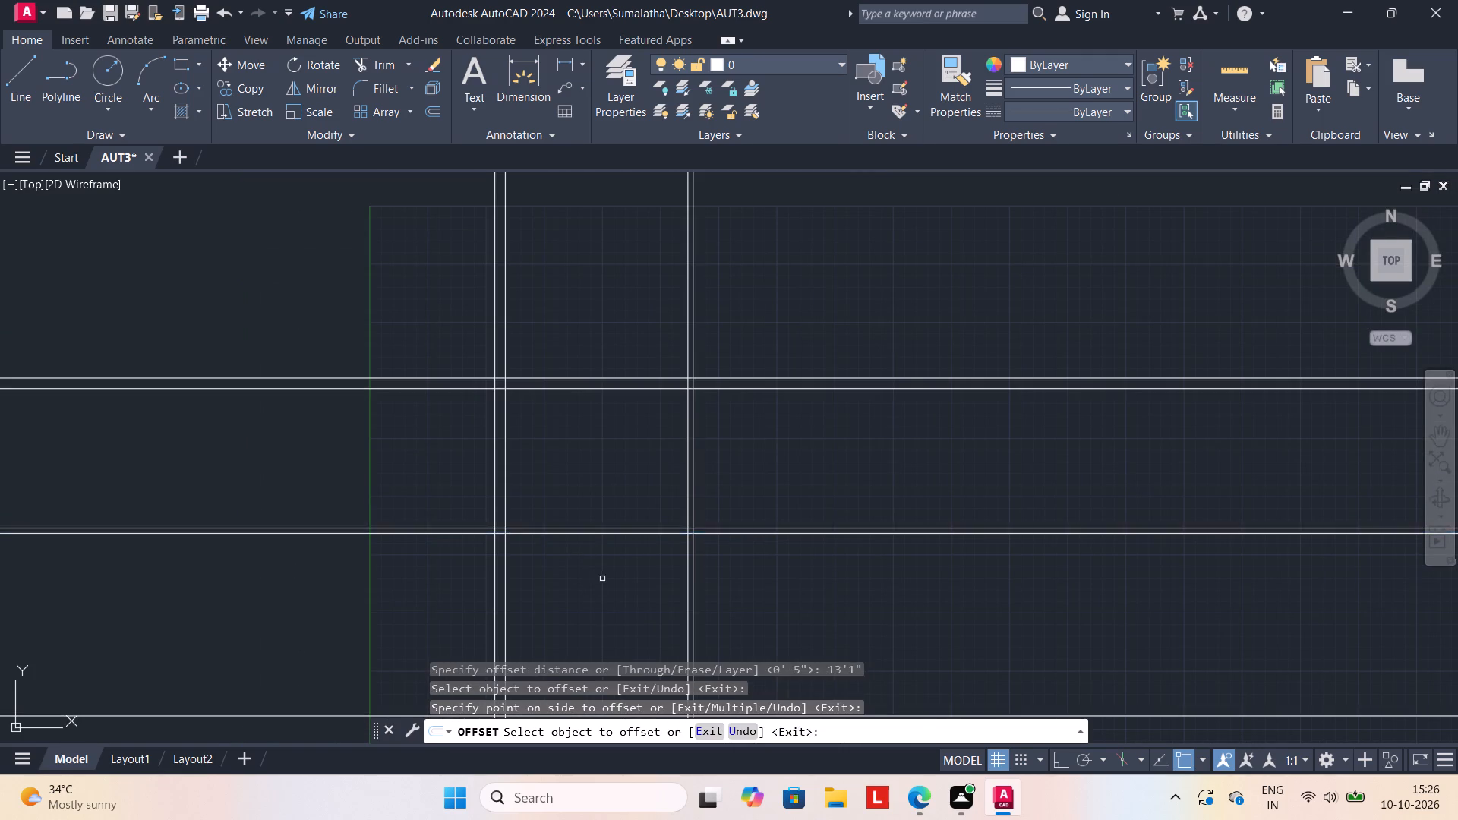
pyautogui.scroll(-2, 603, 587)
pyautogui.moveTo(602, 587); pyautogui.dragTo(599, 412, button='middle')
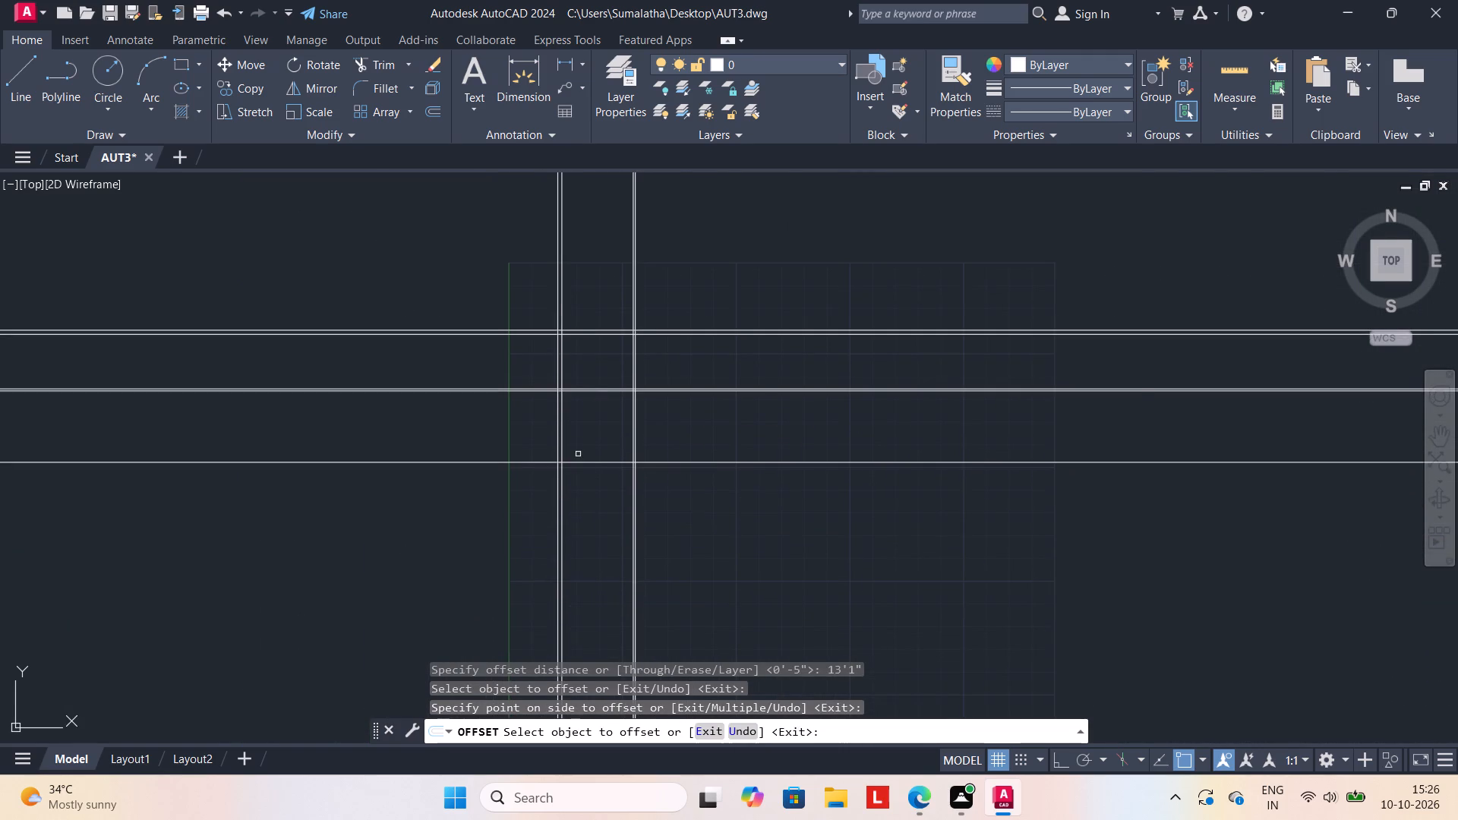
pyautogui.scroll(1, 576, 453)
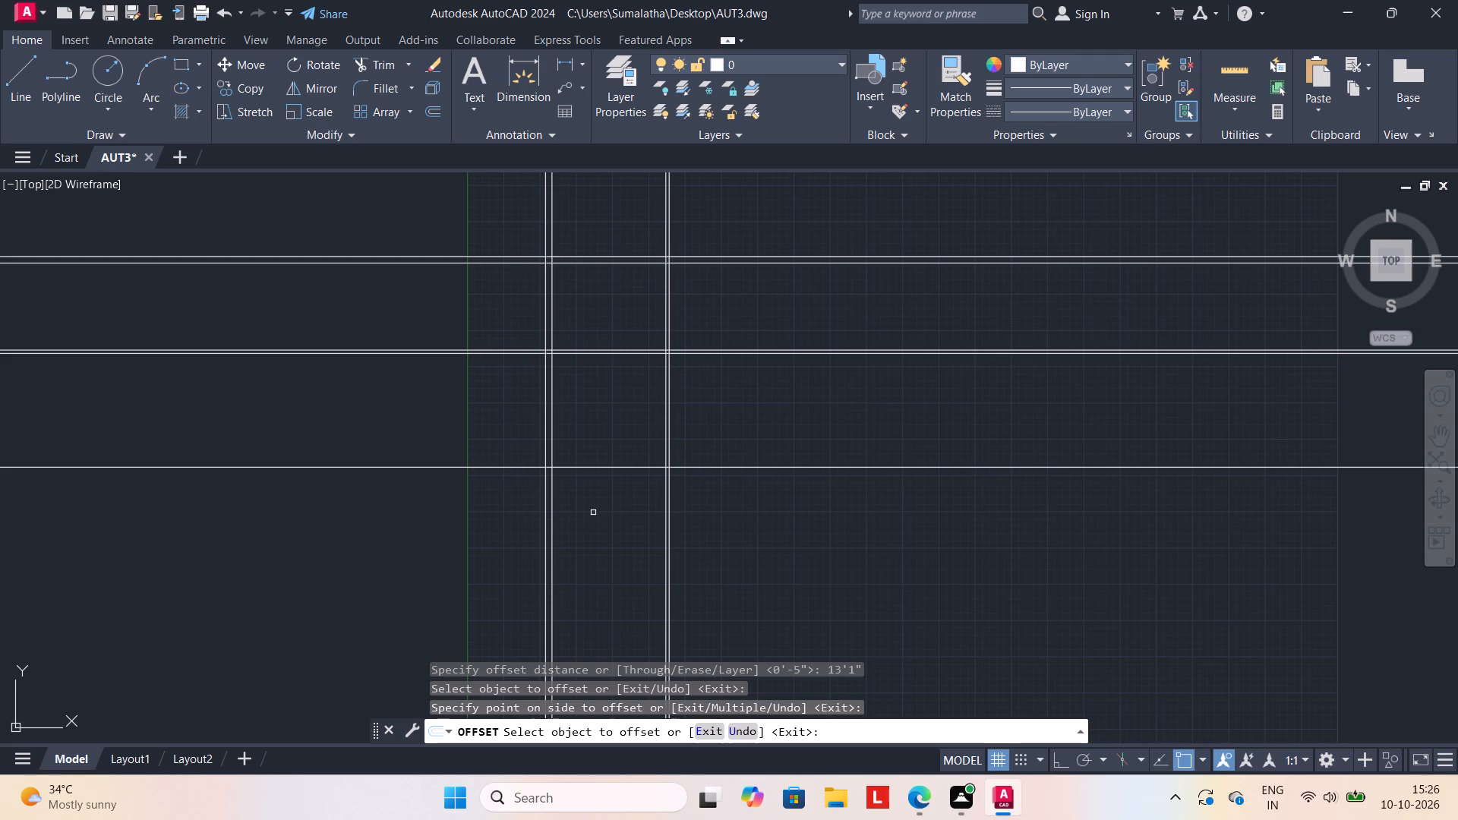
pyautogui.press('Escape')
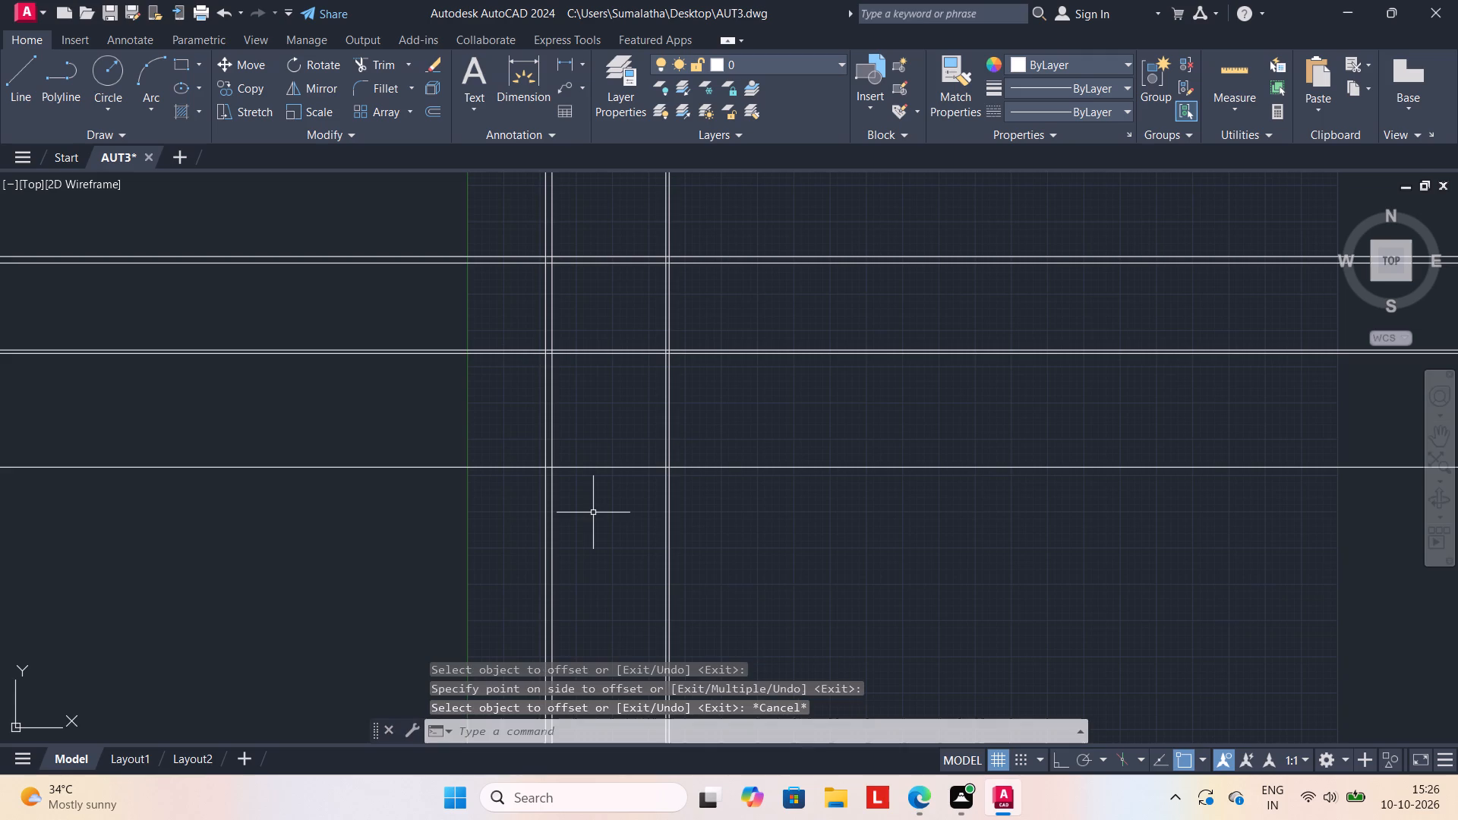
# Offset the lowest horizontal line 4.5" downward to form the second horizontal partition wall, and end the offset.
pyautogui.press('o')
pyautogui.press('Return')
pyautogui.write('4.5"')
pyautogui.press('Return')
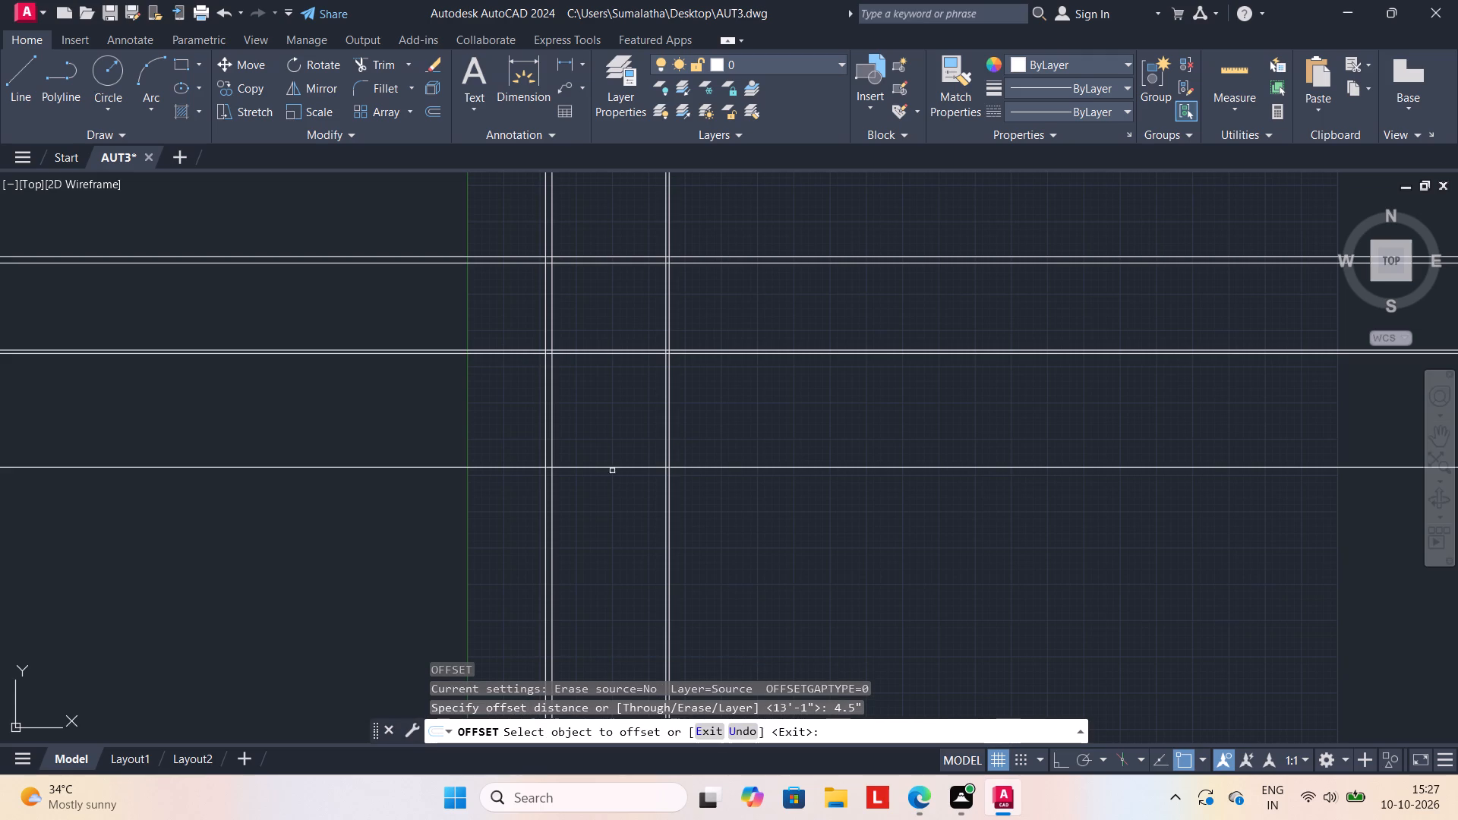
pyautogui.moveTo(614, 468); pyautogui.dragTo(618, 478)
pyautogui.click(625, 514)
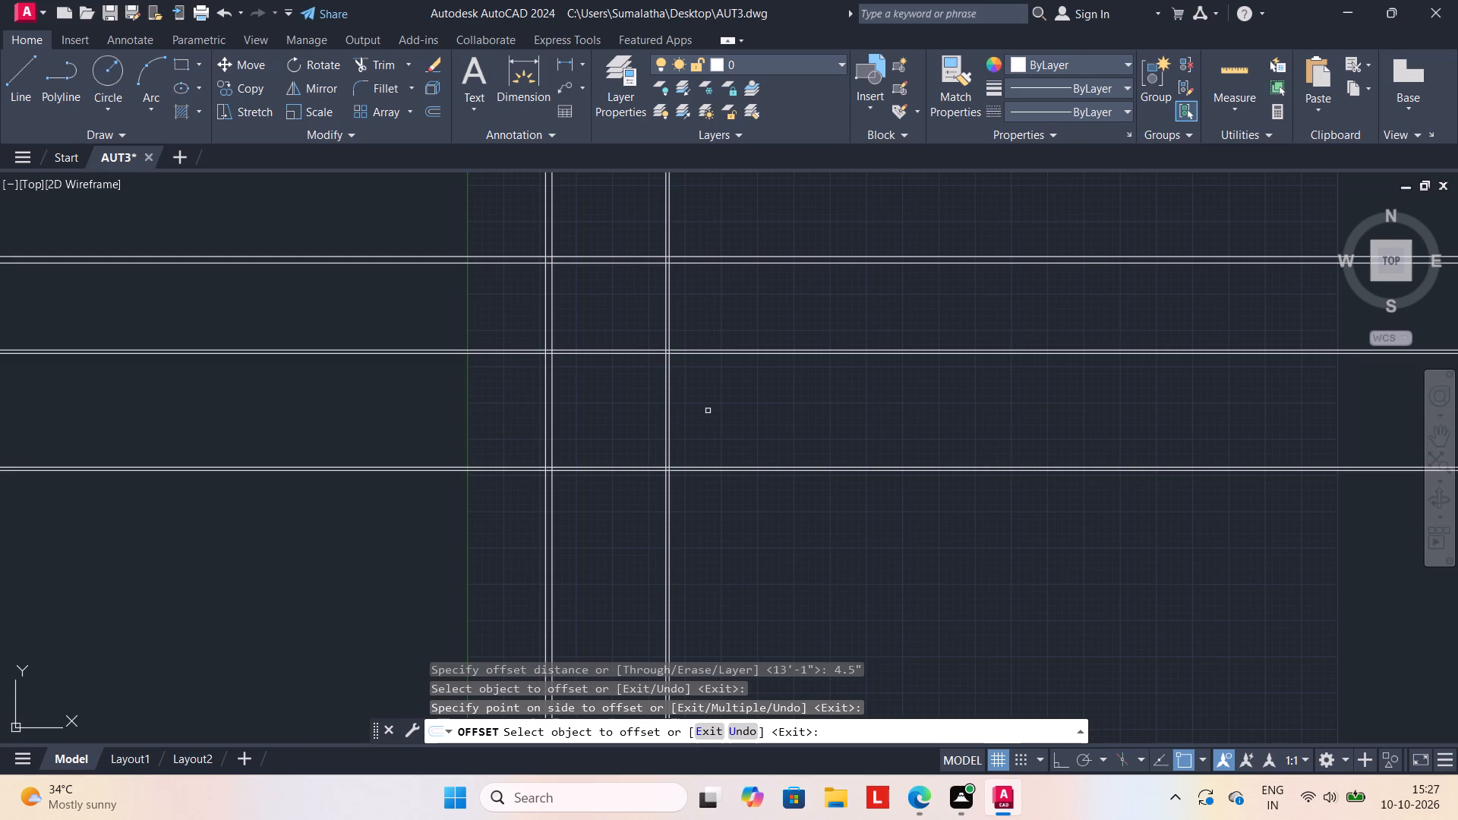
pyautogui.press('Escape')
# Trim the first horizontal partition's lines between the vertical walls and on both outer sides, and end the trim.
pyautogui.write('TR')
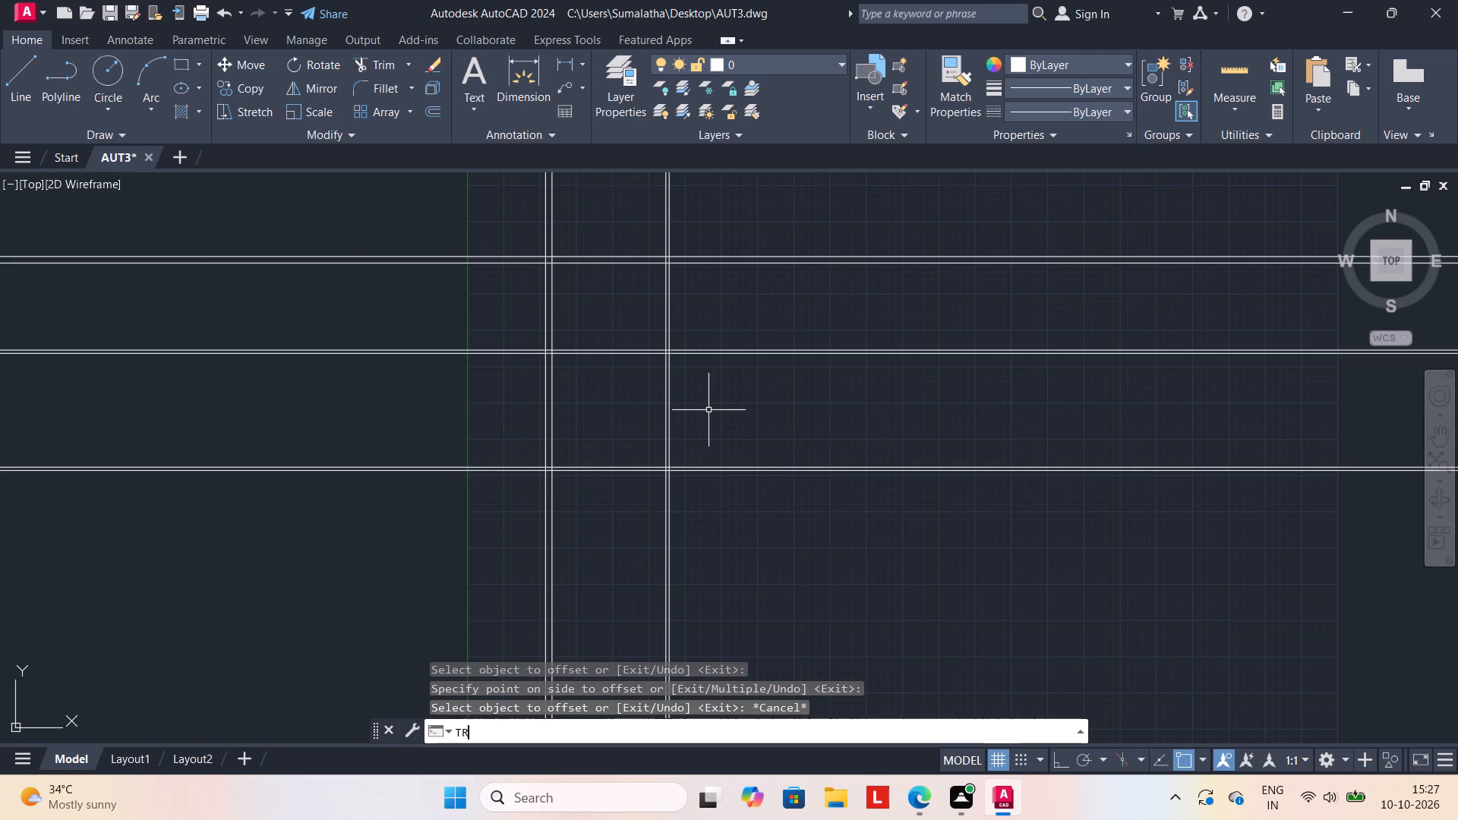
pyautogui.press('Return')
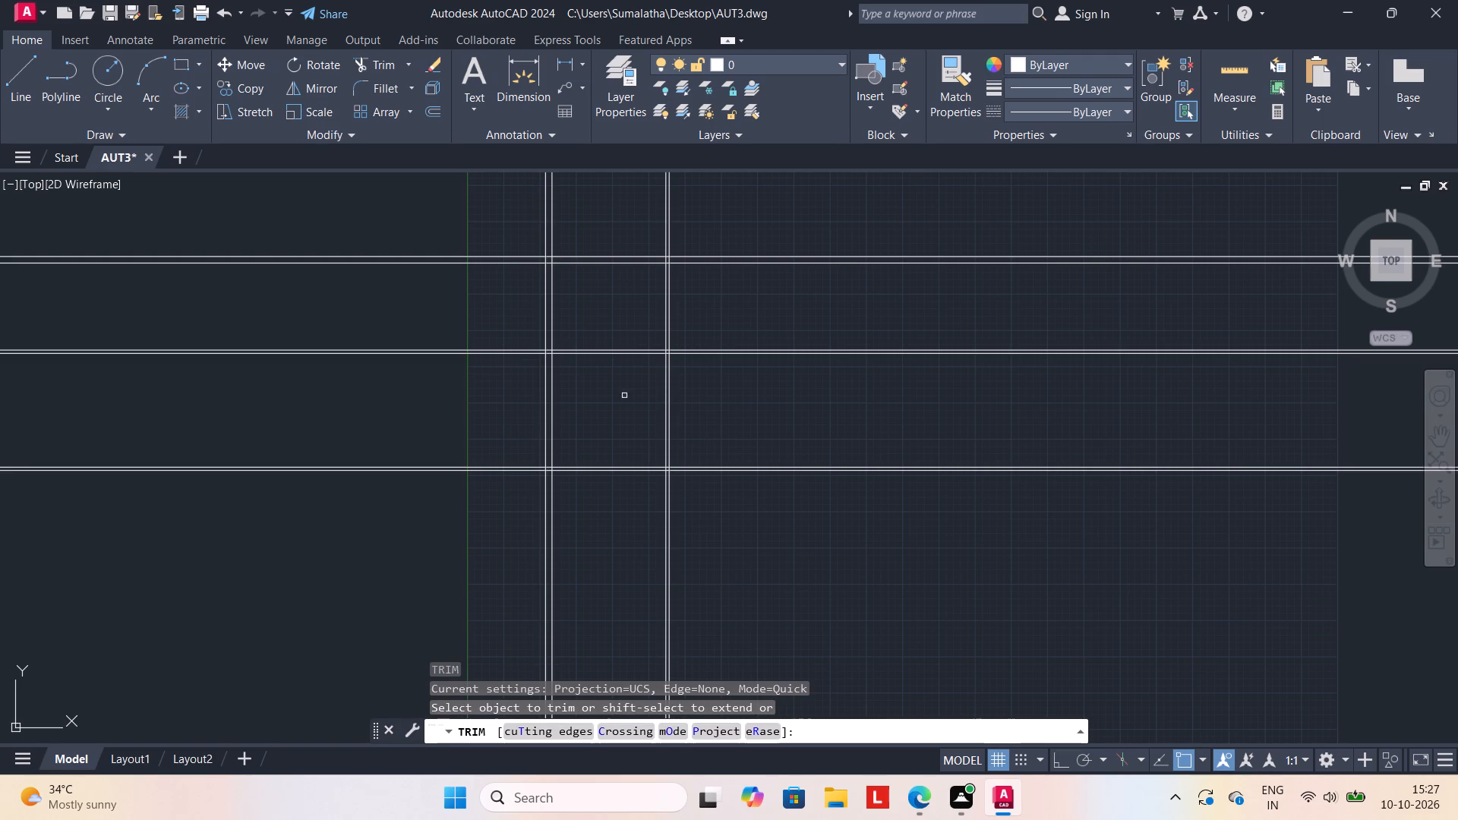
pyautogui.scroll(-1, 614, 407)
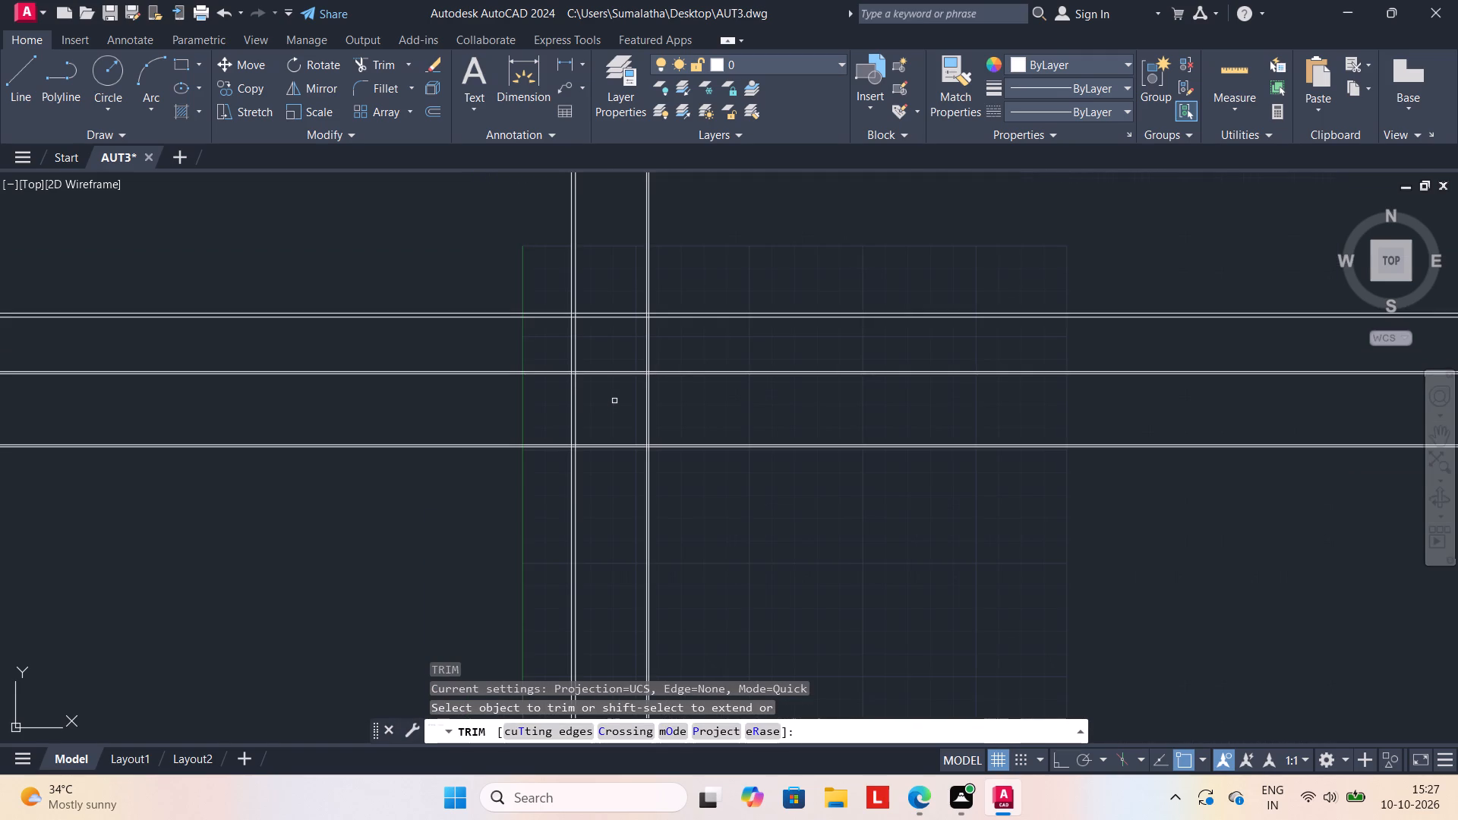
pyautogui.moveTo(614, 401); pyautogui.dragTo(616, 451, button='middle')
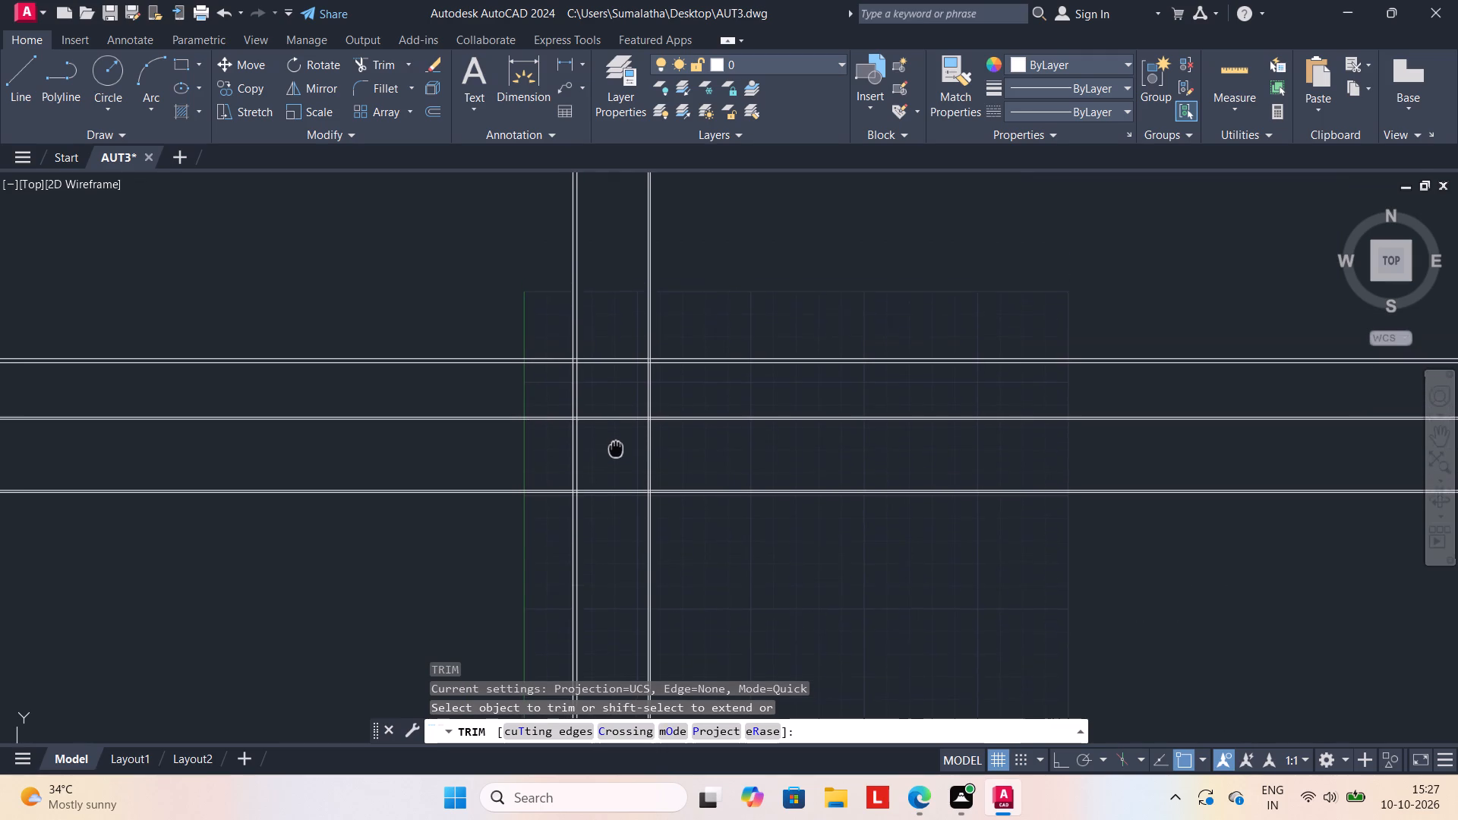
pyautogui.moveTo(616, 451); pyautogui.dragTo(616, 456, button='middle')
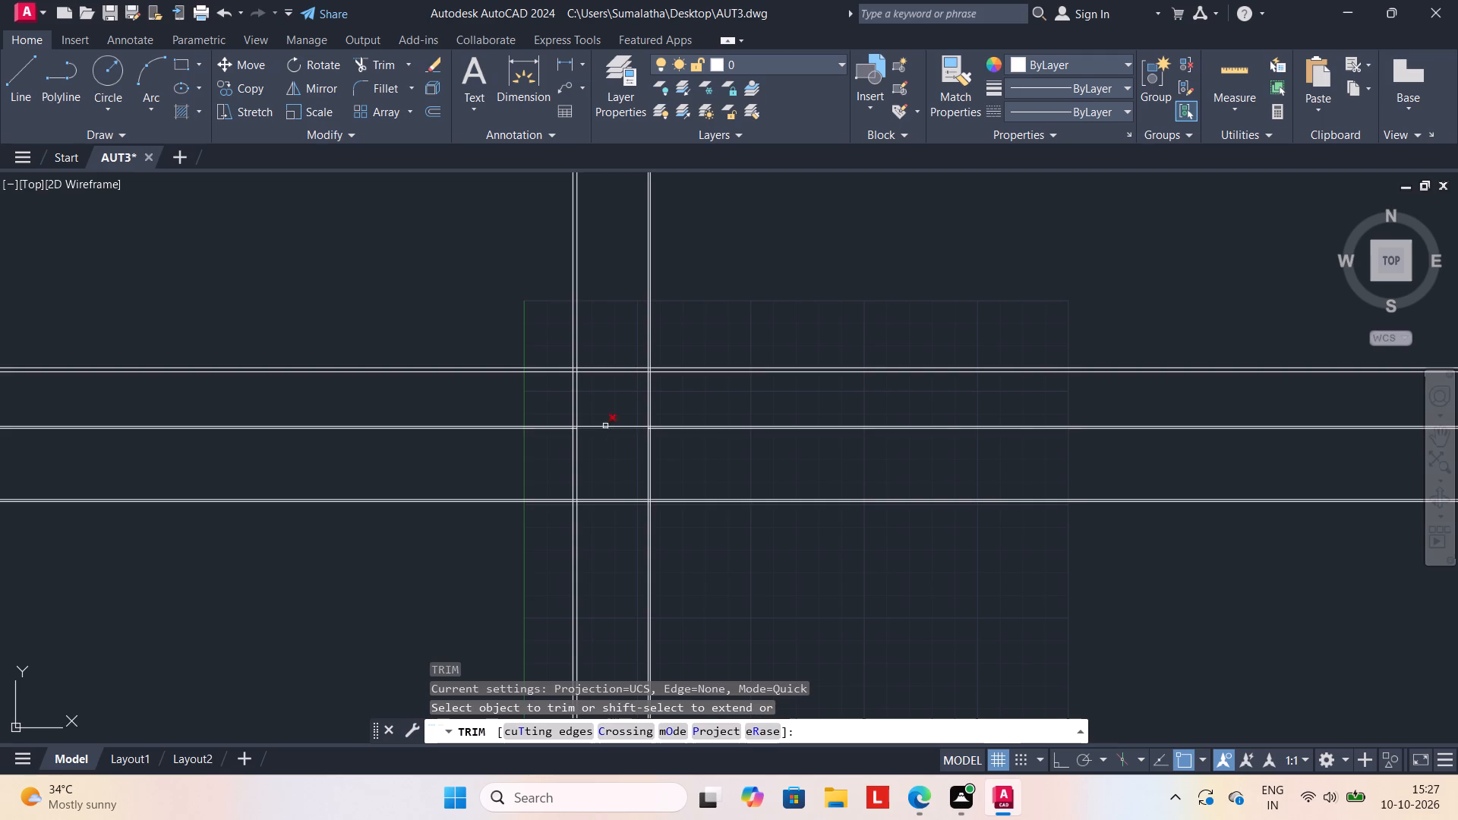
pyautogui.moveTo(605, 408); pyautogui.dragTo(604, 462)
pyautogui.moveTo(714, 410); pyautogui.dragTo(716, 468)
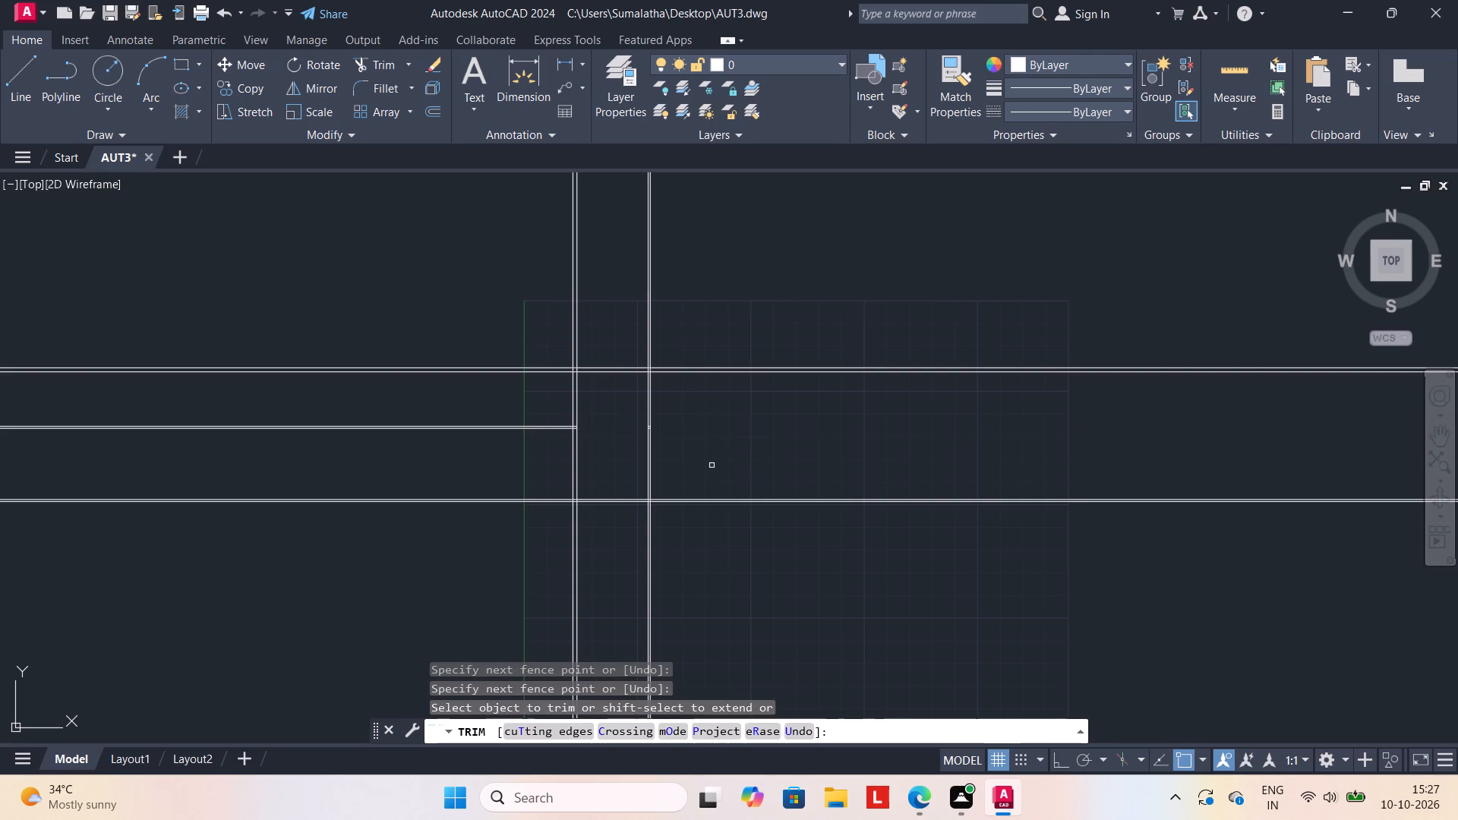
pyautogui.scroll(1, 595, 409)
pyautogui.moveTo(475, 408); pyautogui.dragTo(456, 511)
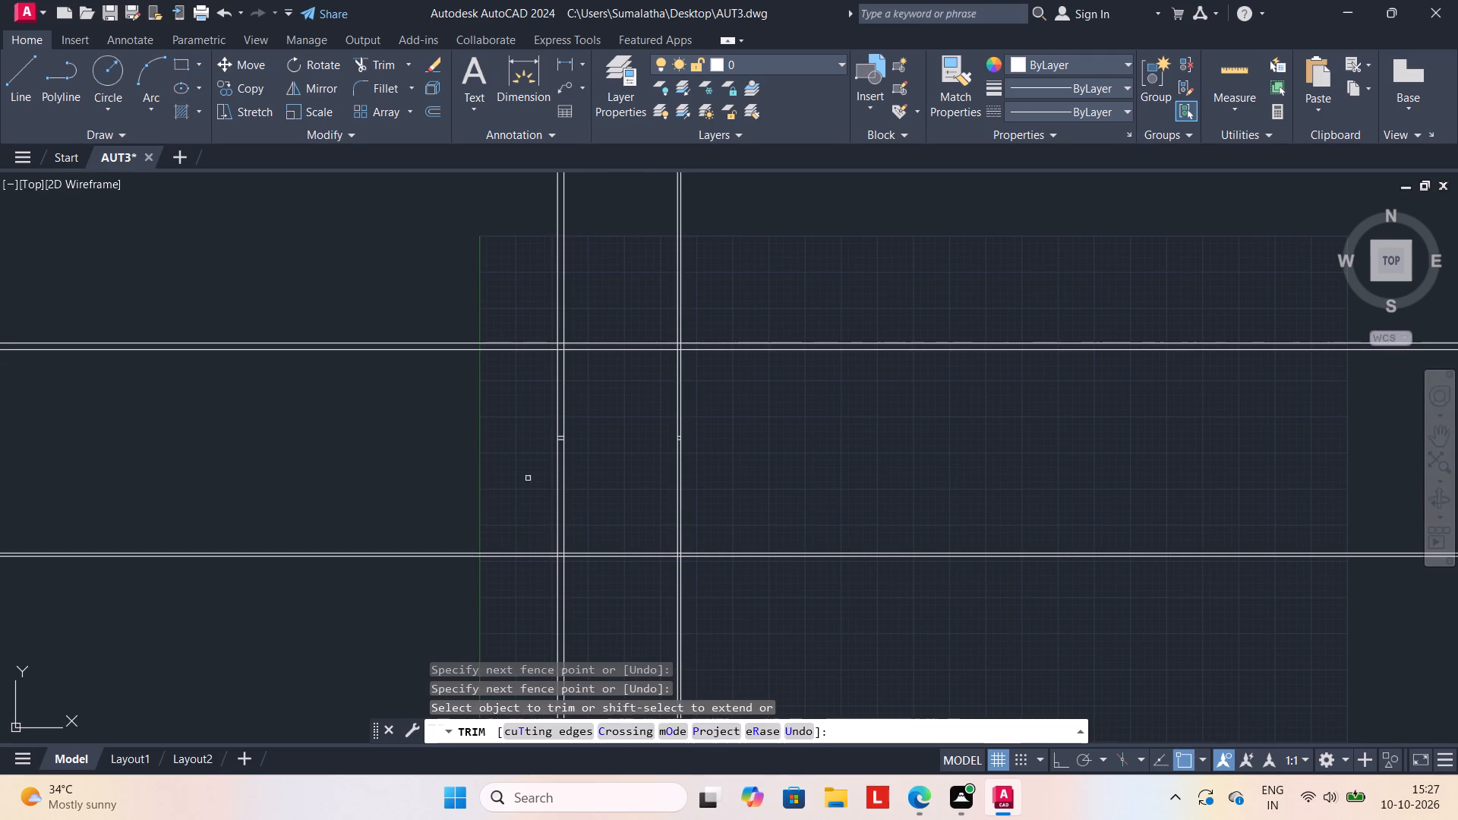
pyautogui.press('Escape')
pyautogui.press('Escape')
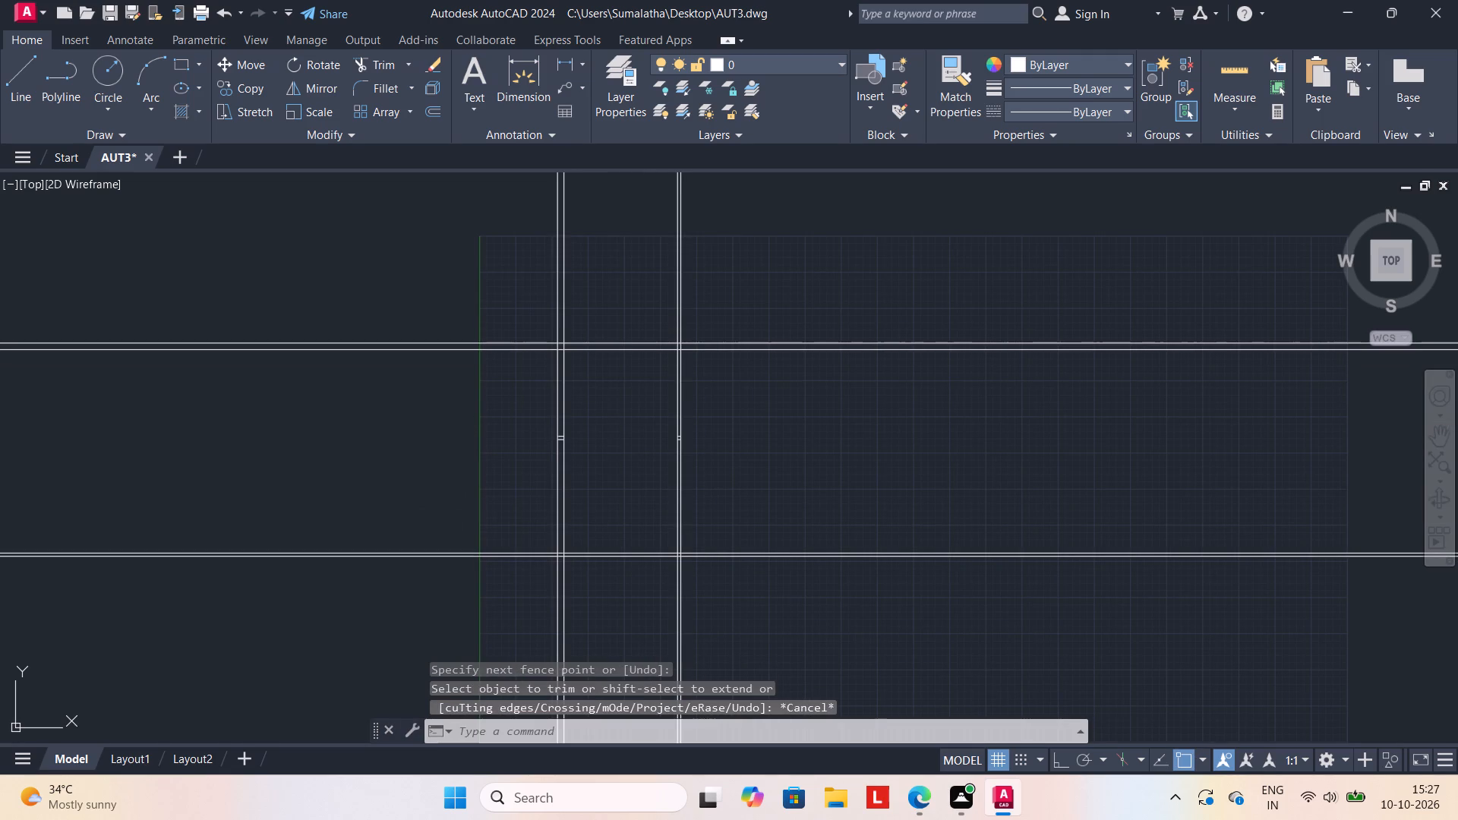
# Offset the lower line of the upper horizontal wall 8' downward, and end the offset.
pyautogui.press('o')
pyautogui.press('Return')
pyautogui.press('8')
pyautogui.press("'")
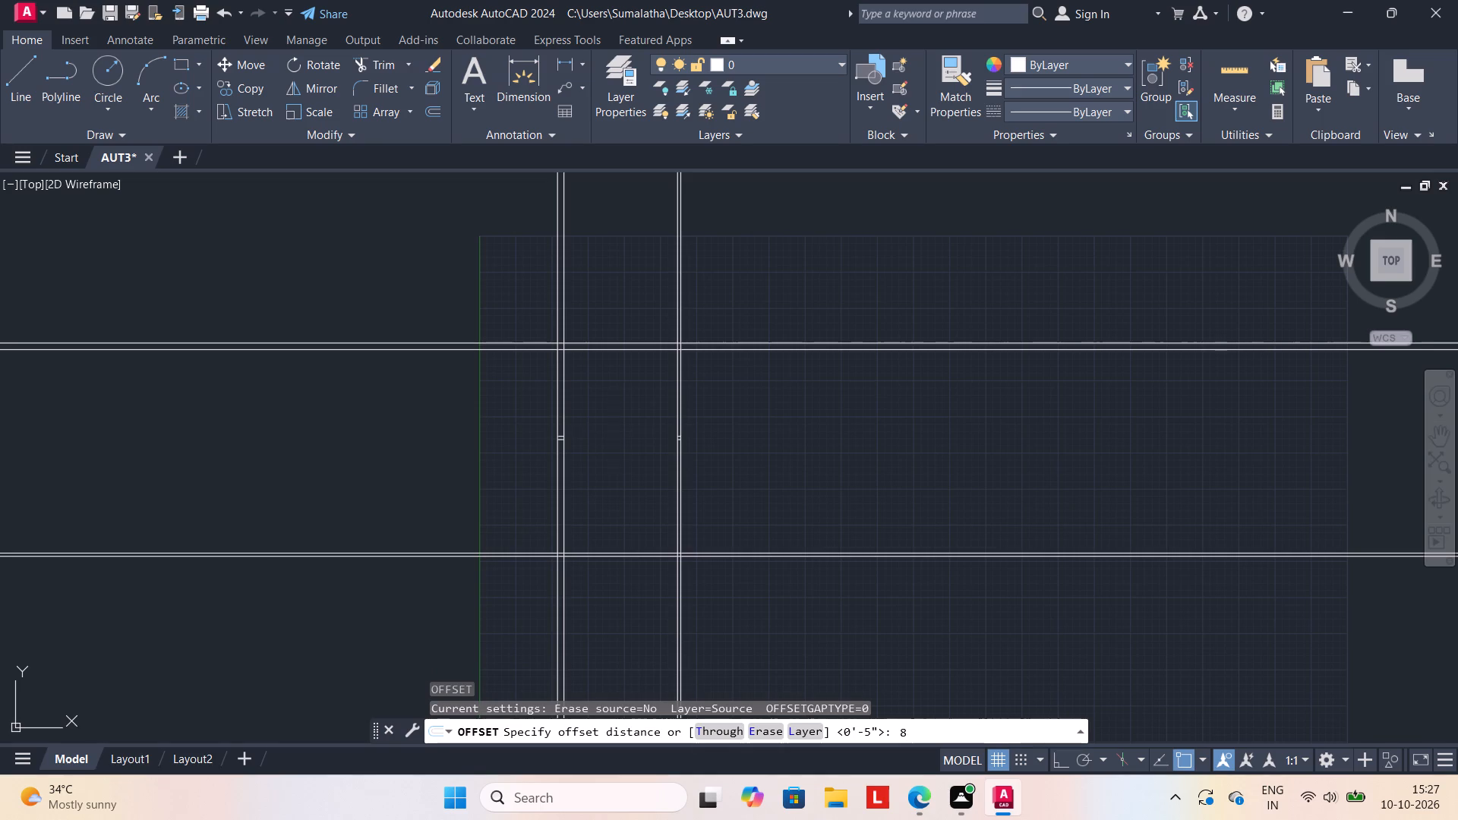
pyautogui.press('Return')
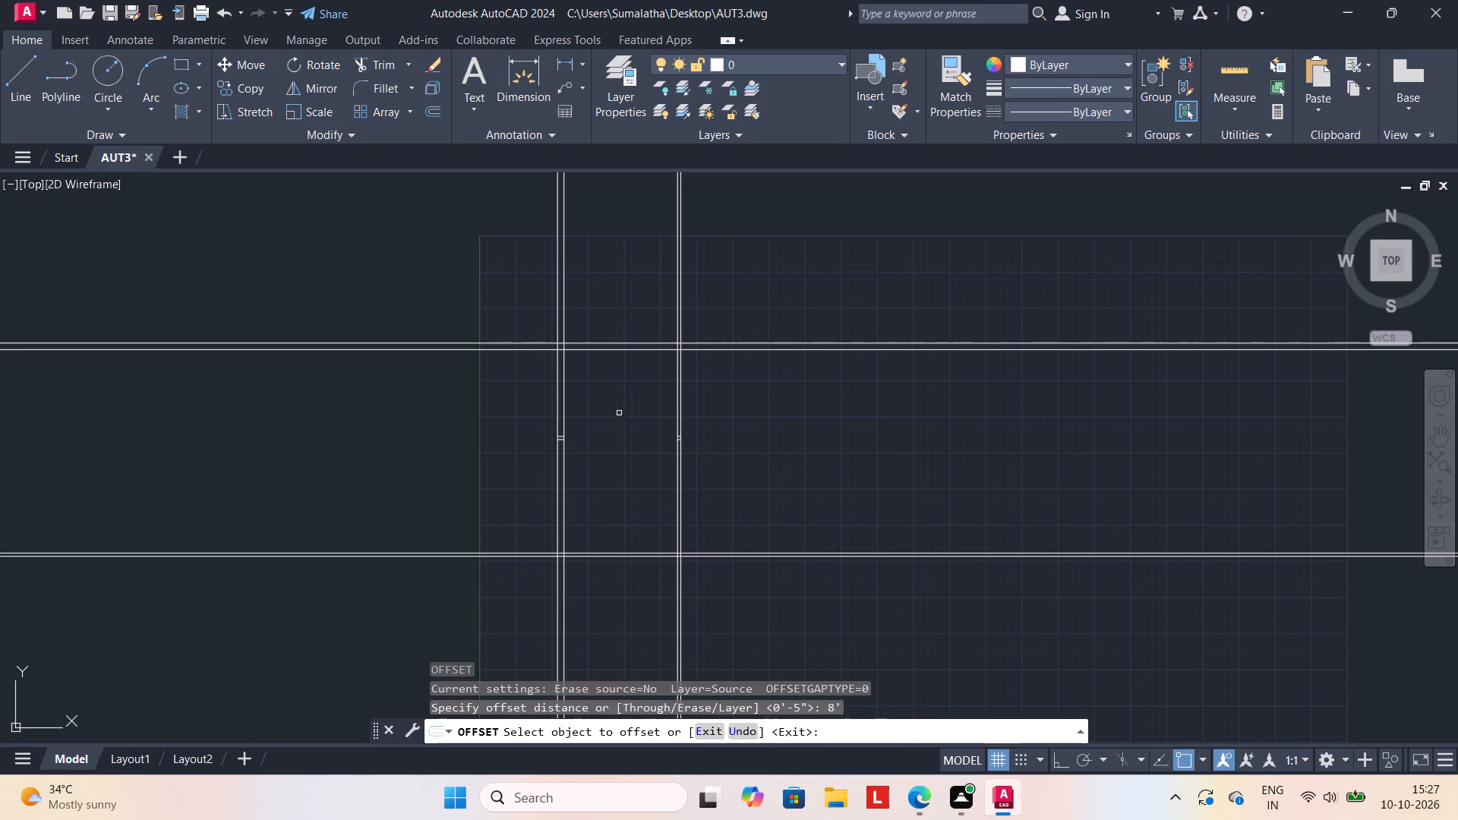
pyautogui.click(621, 348)
pyautogui.click(621, 395)
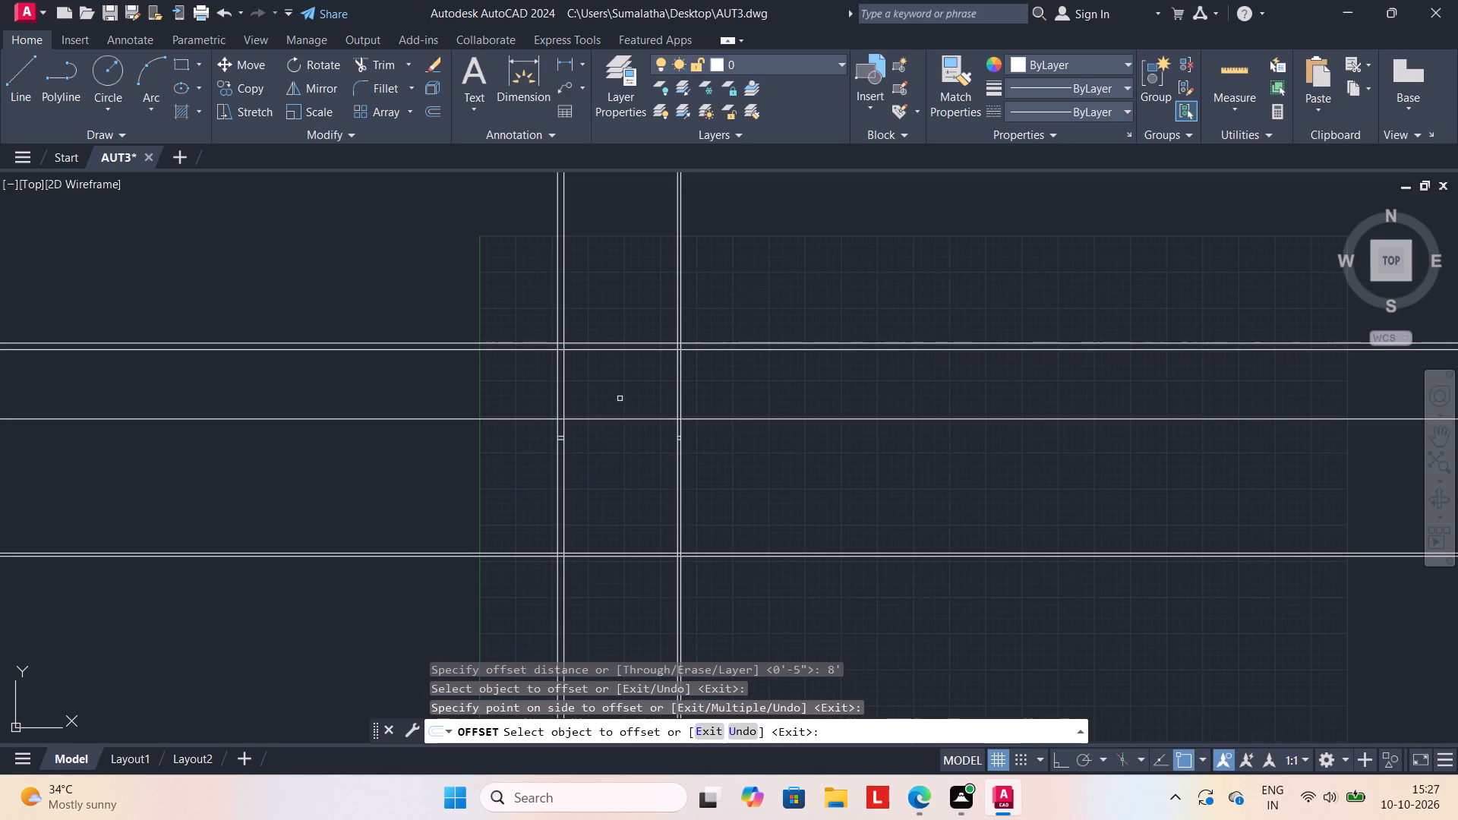
pyautogui.press('Escape')
# Offset the new horizontal line 4.5" downward to form a partition wall, and end the offset.
pyautogui.press('o')
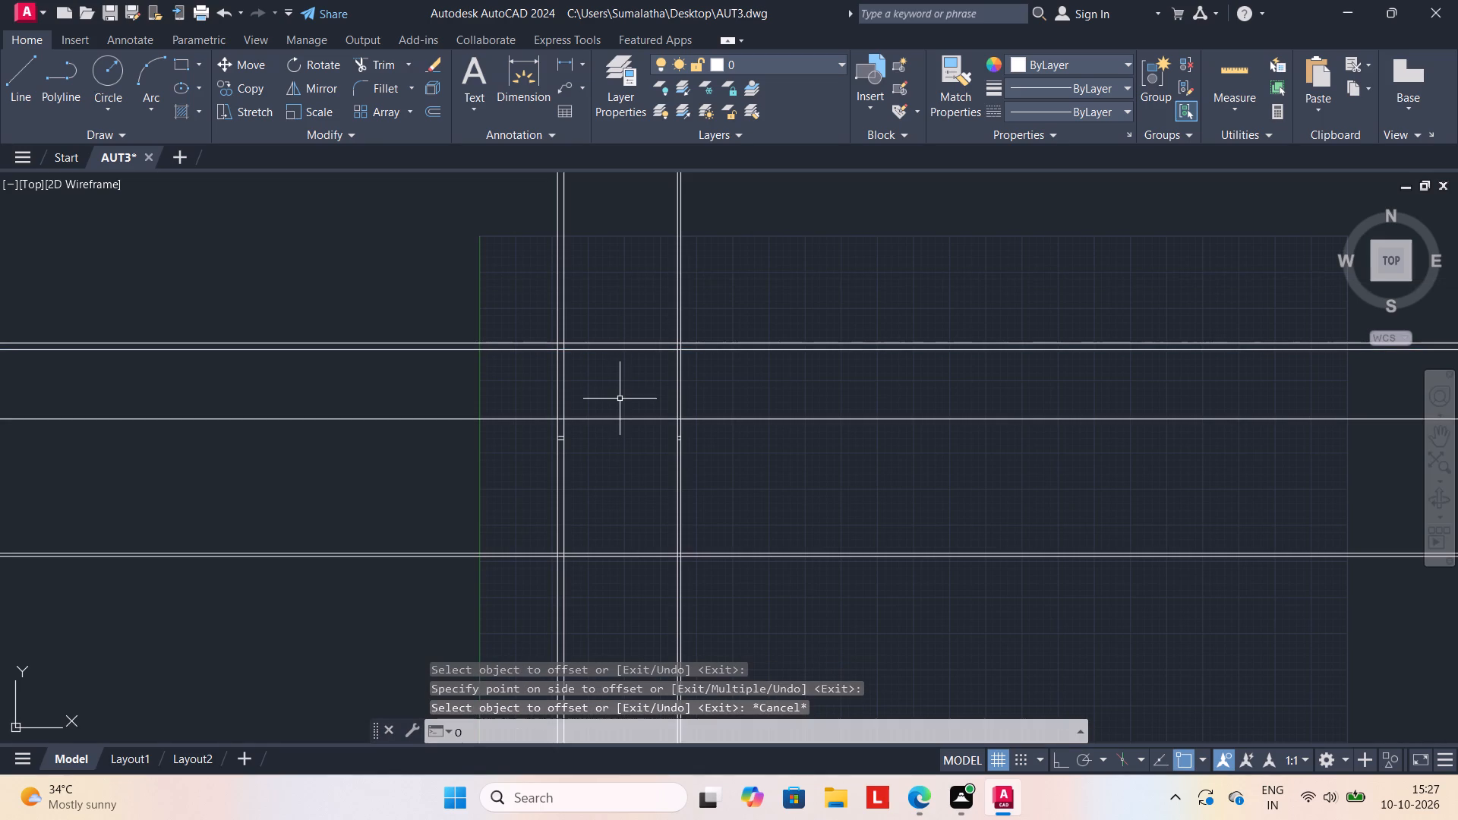
pyautogui.press('Return')
pyautogui.write('4.5"')
pyautogui.press('Return')
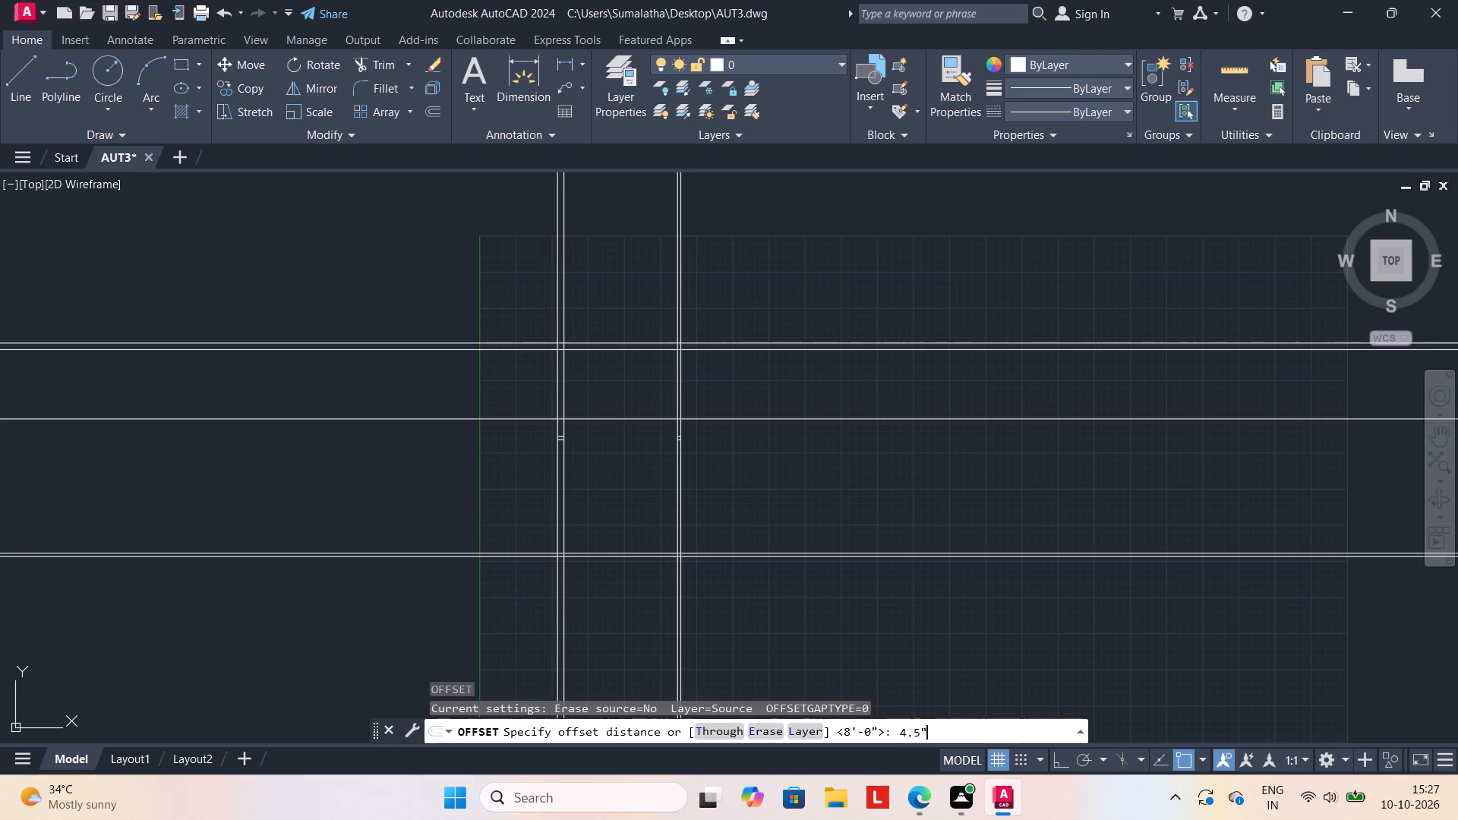
pyautogui.moveTo(624, 421); pyautogui.dragTo(625, 428)
pyautogui.click(625, 451)
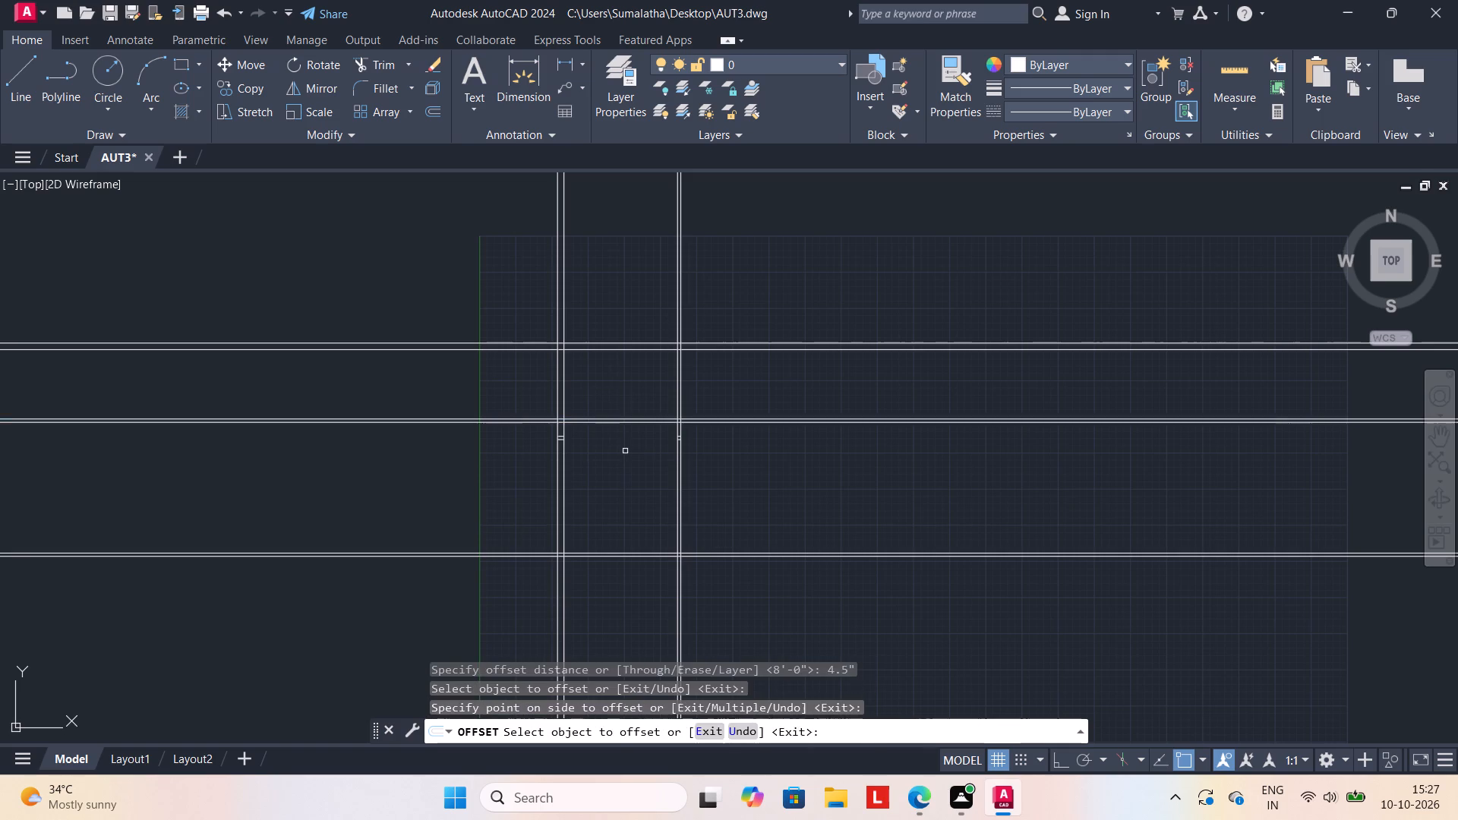
pyautogui.press('Escape')
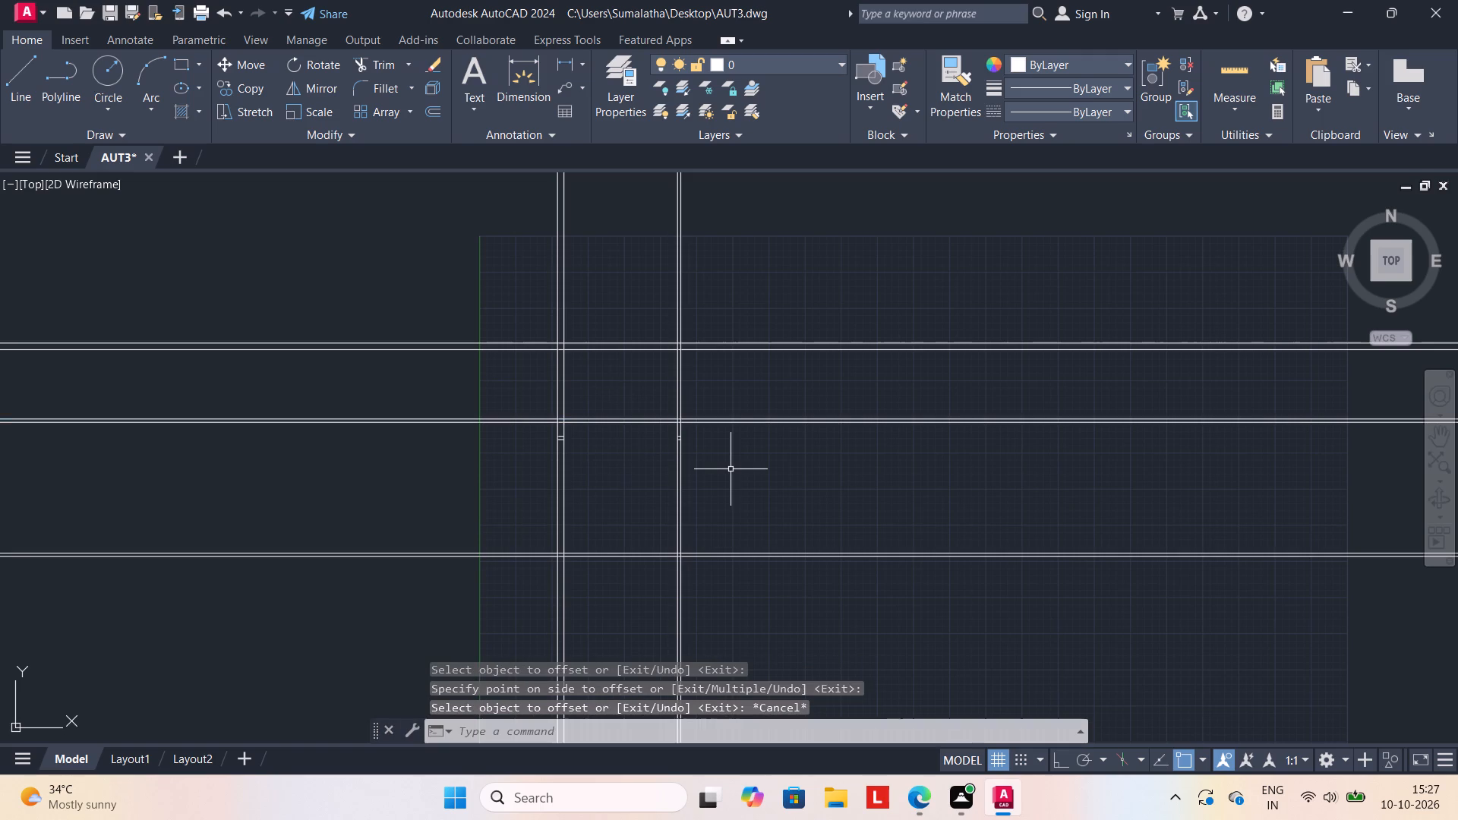
# Trim the new partition's two lines to the right of the vertical partition, and end the trim.
pyautogui.write('TR')
pyautogui.press('Return')
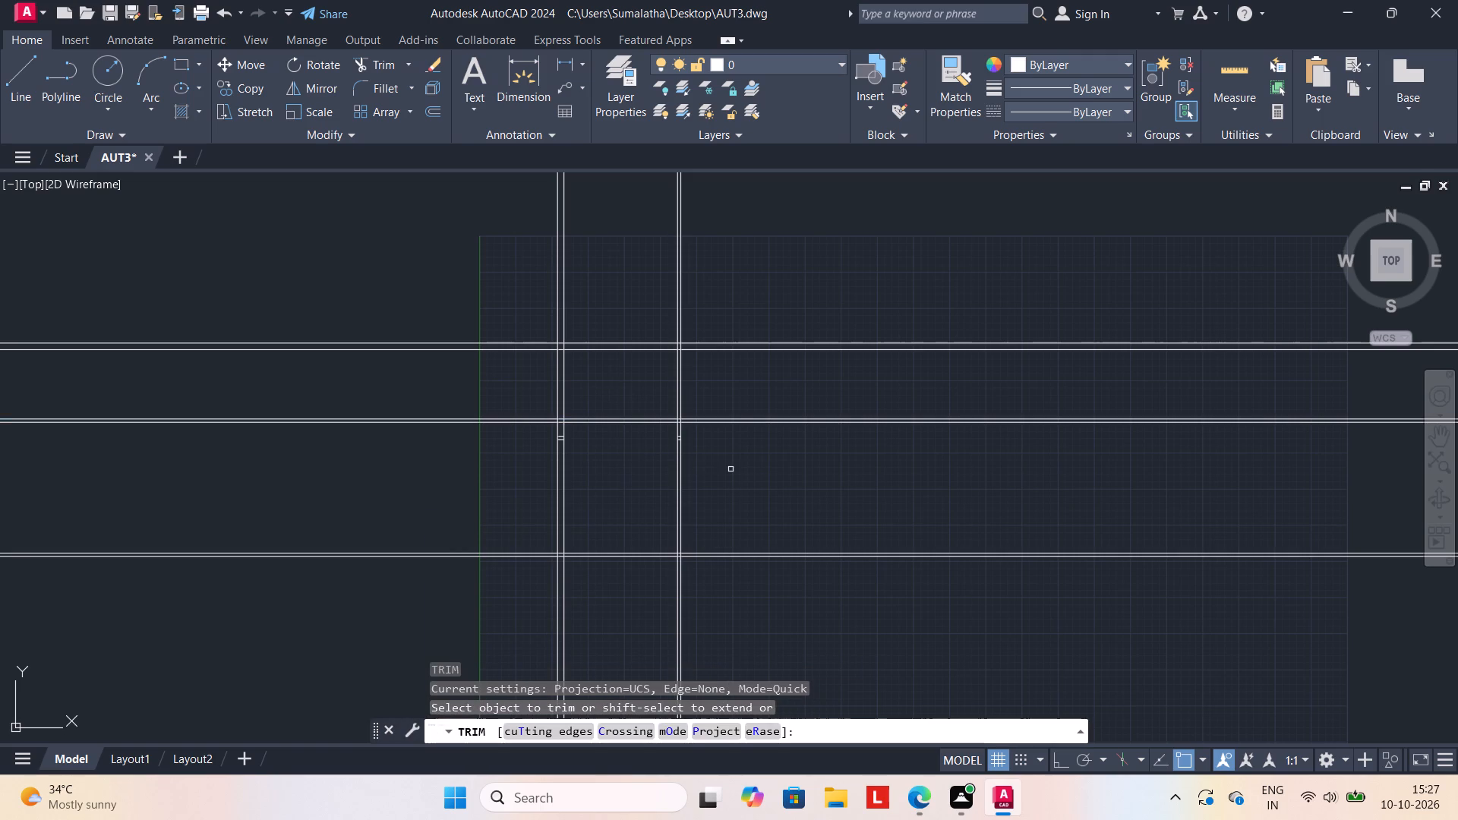
pyautogui.moveTo(808, 392); pyautogui.dragTo(803, 477)
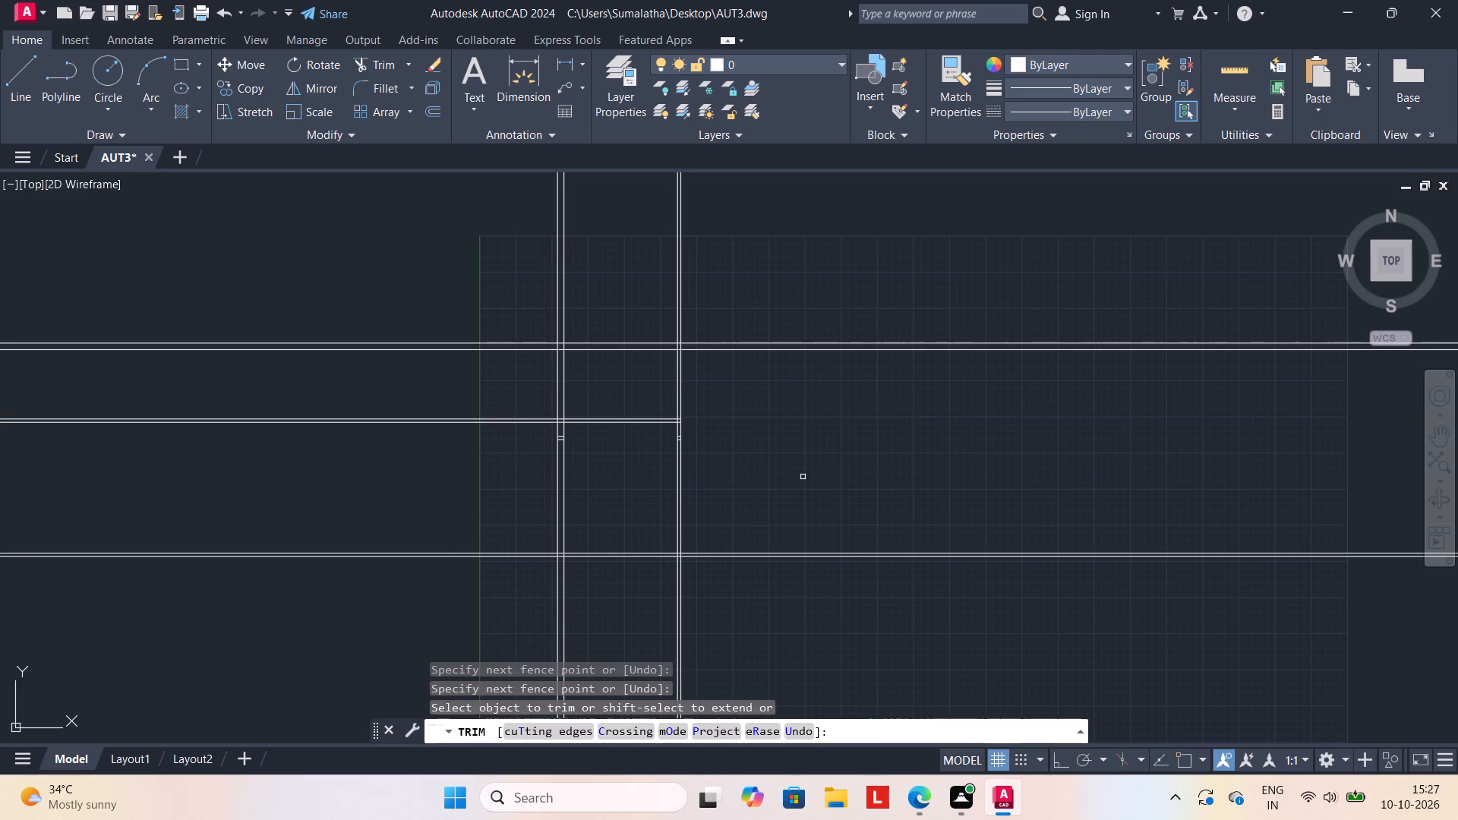
pyautogui.press('Escape')
pyautogui.press('Escape')
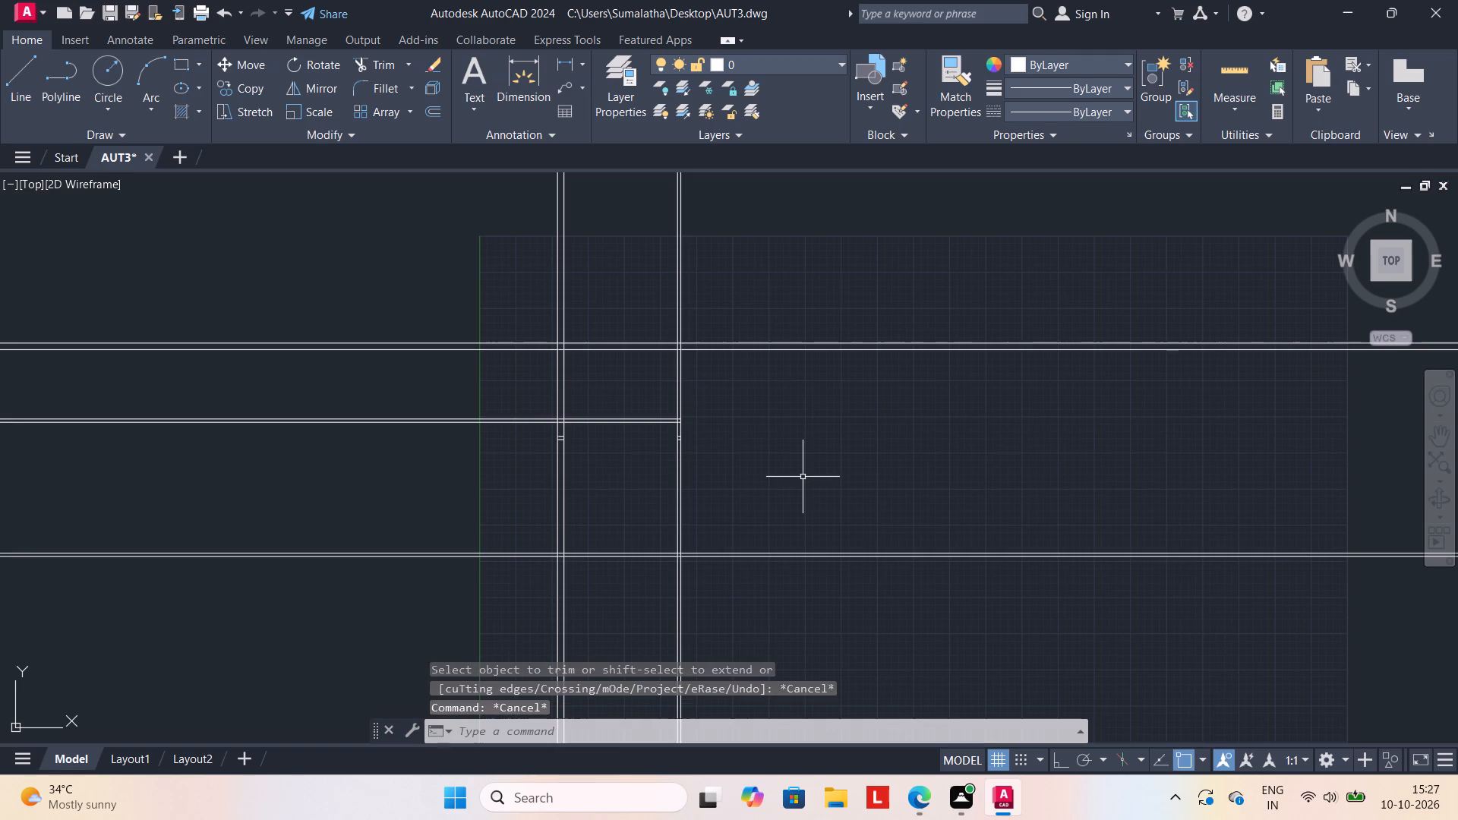
# Offset the right line of the vertical partition 15'5" to the right to mark the adjacent room's width, and end the offset.
pyautogui.press('o')
pyautogui.press('Return')
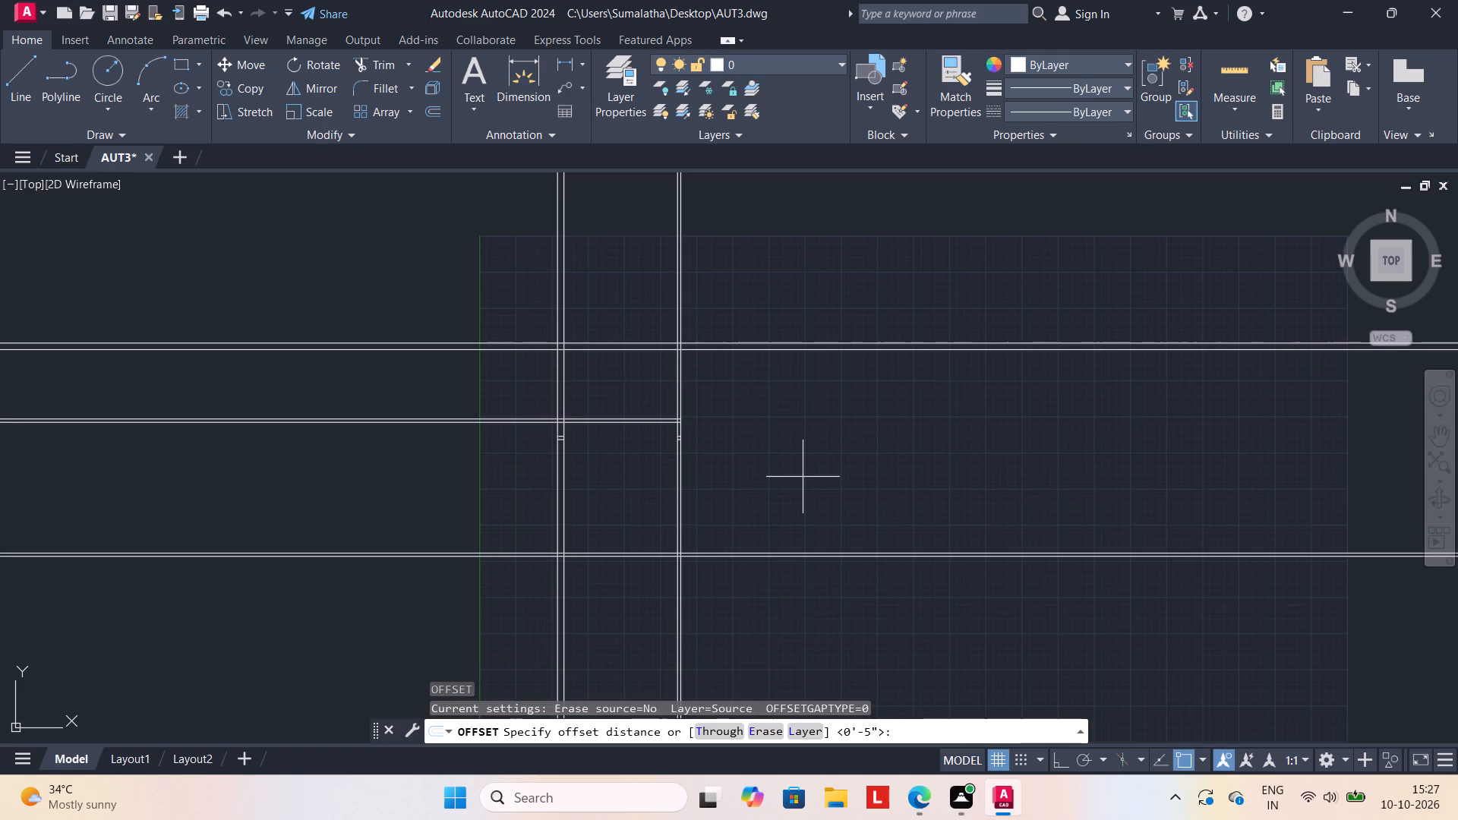
pyautogui.write('15')
pyautogui.press("'")
pyautogui.write('5"')
pyautogui.press('Return')
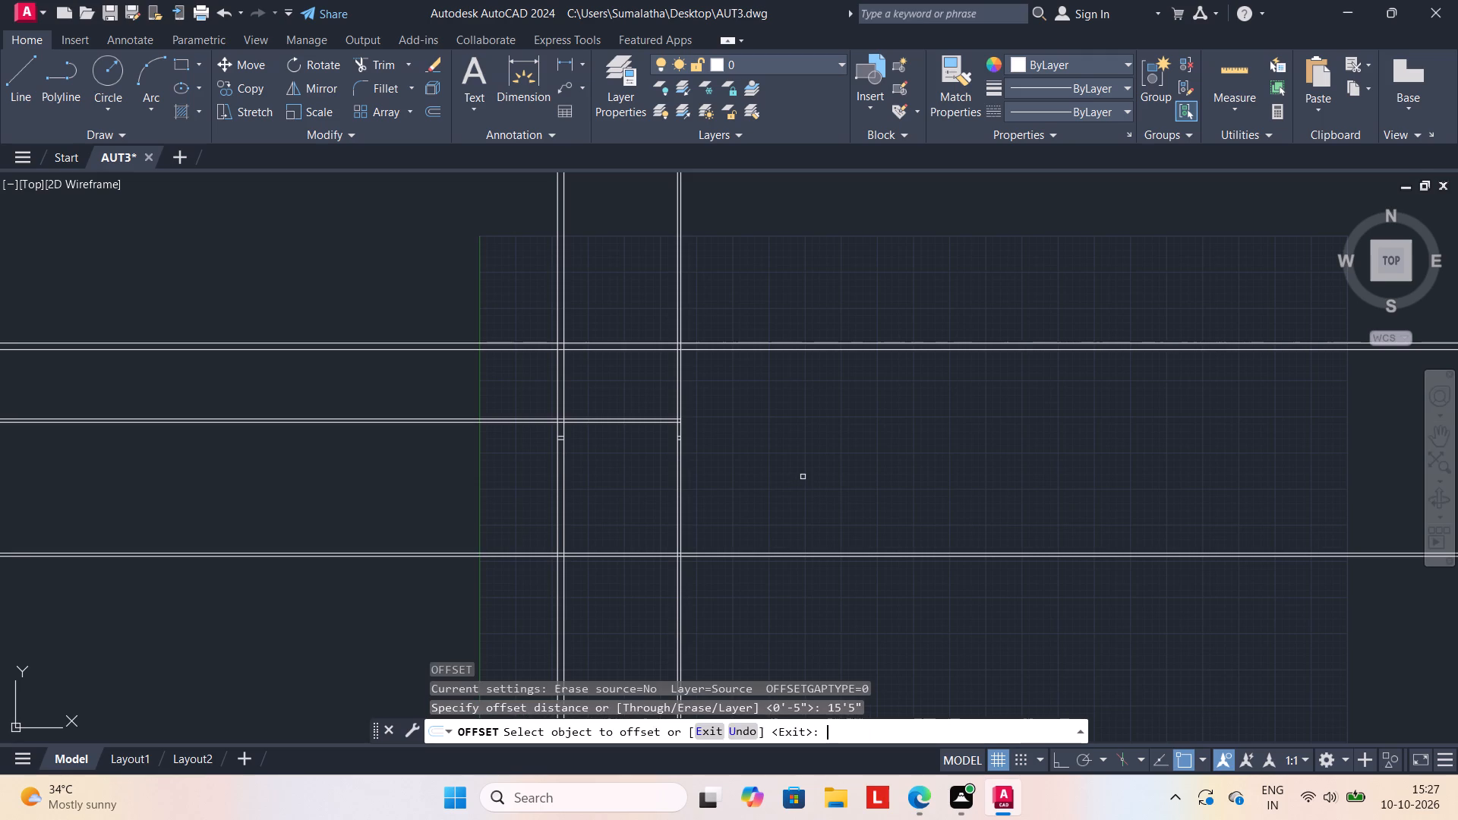
pyautogui.scroll(2, 671, 382)
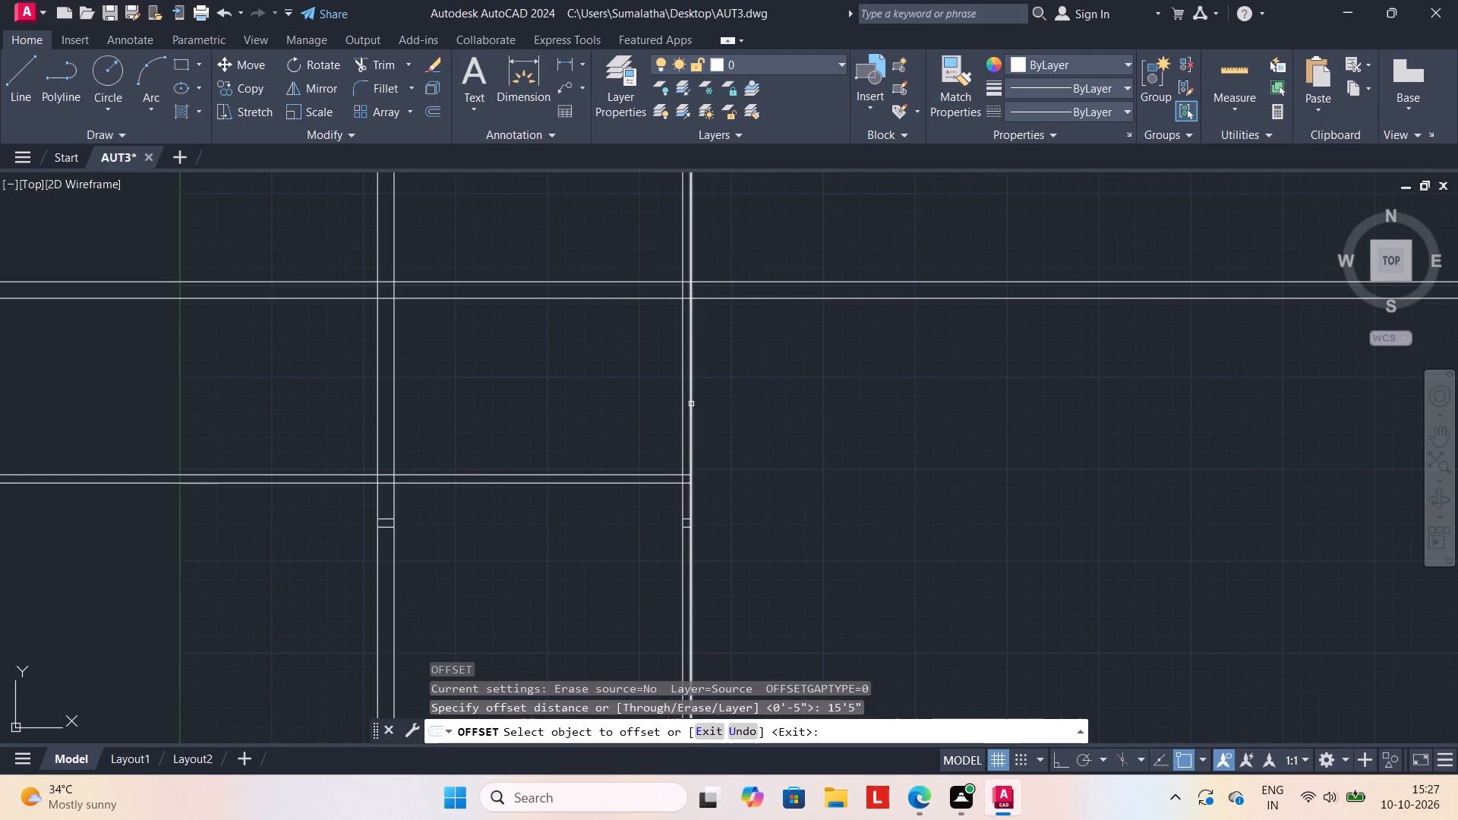
pyautogui.click(691, 404)
pyautogui.click(777, 421)
pyautogui.scroll(-2, 864, 453)
pyautogui.moveTo(864, 466); pyautogui.dragTo(892, 428, button='middle')
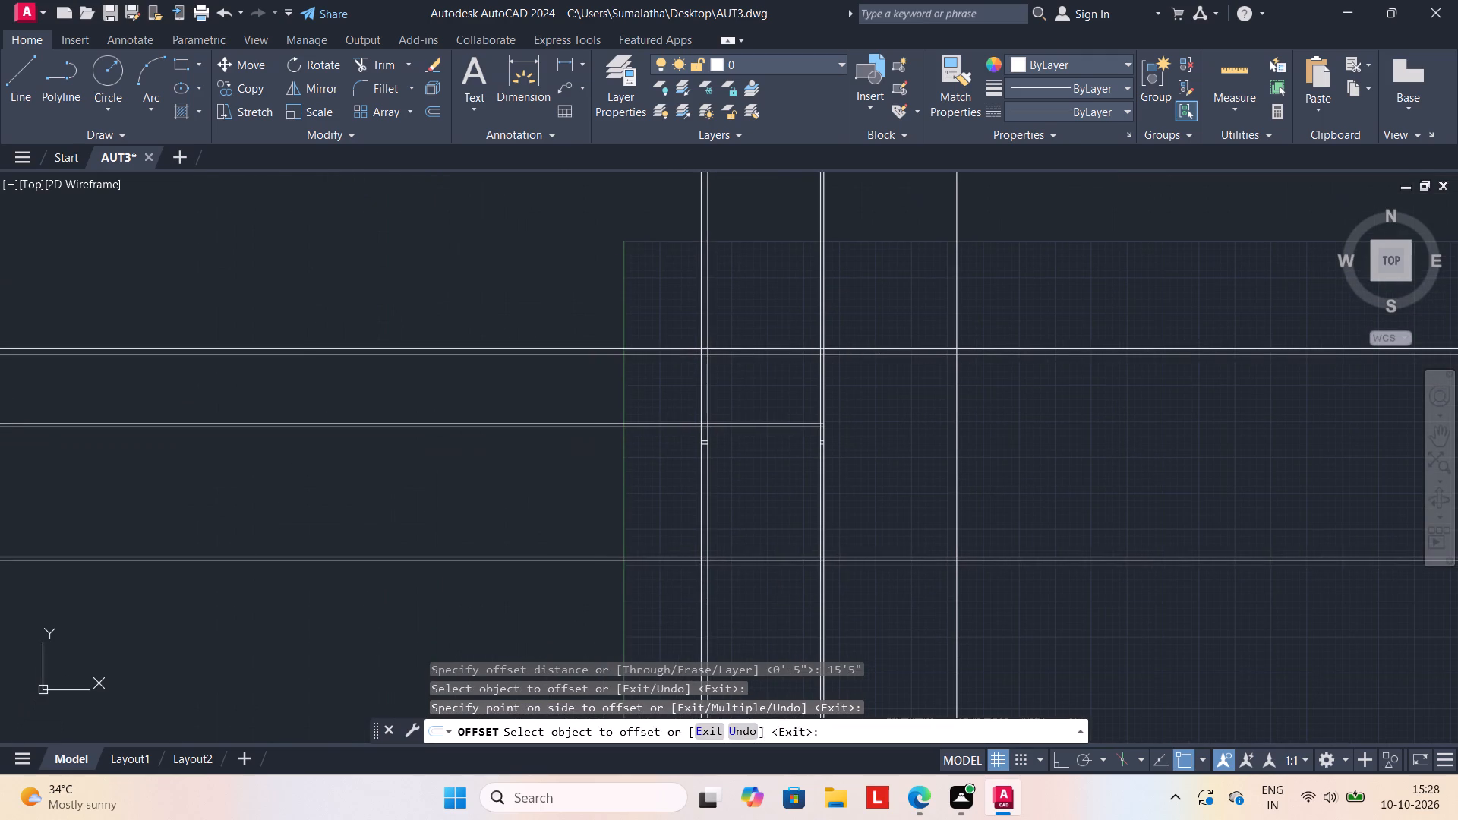
pyautogui.press('Escape')
pyautogui.press('Escape')
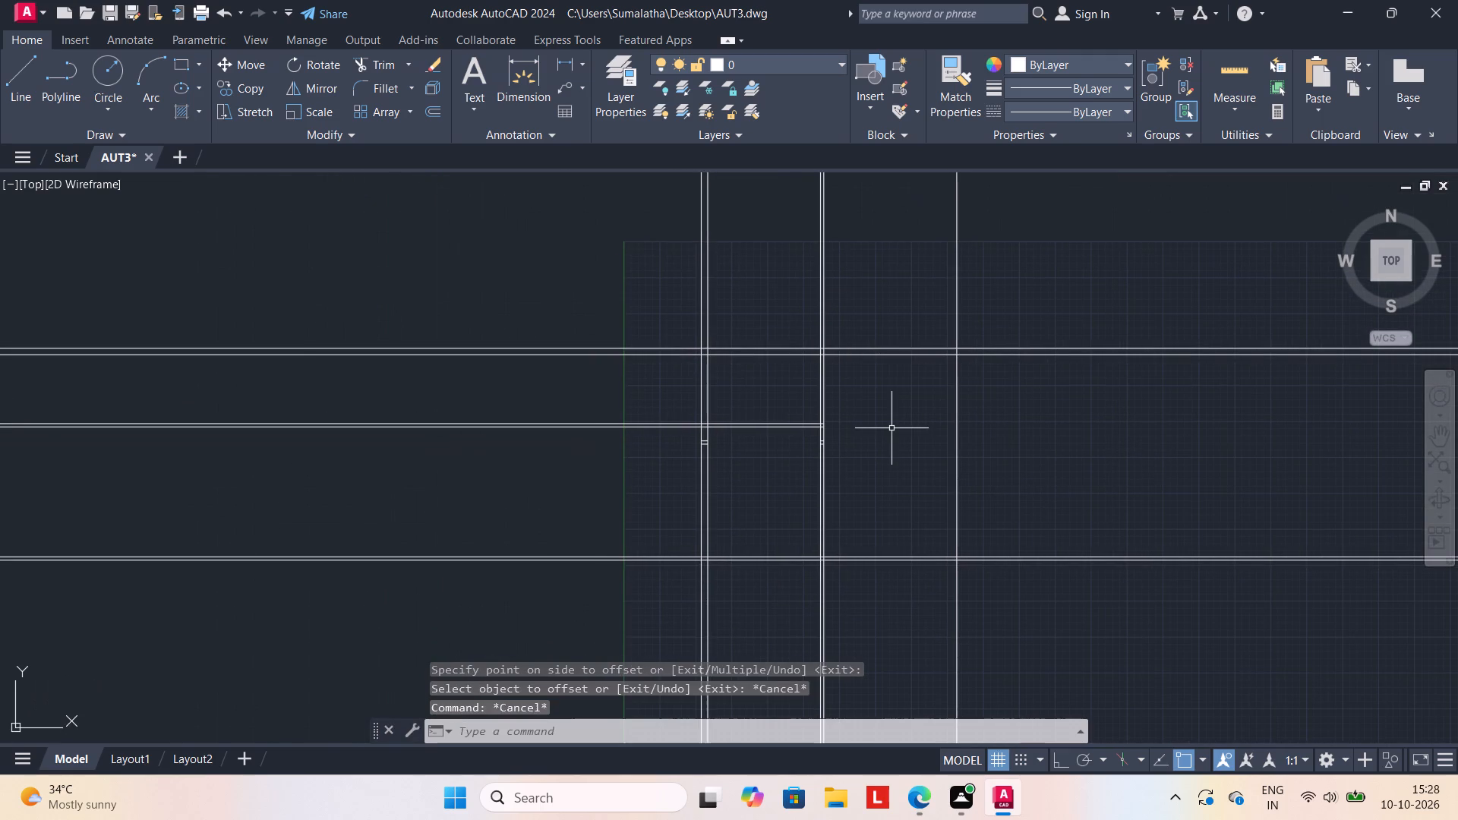
# Offset the lower line of the upper horizontal wall 9'10" downward to mark the right-hand room's depth, and end the offset.
pyautogui.press('o')
pyautogui.press('Return')
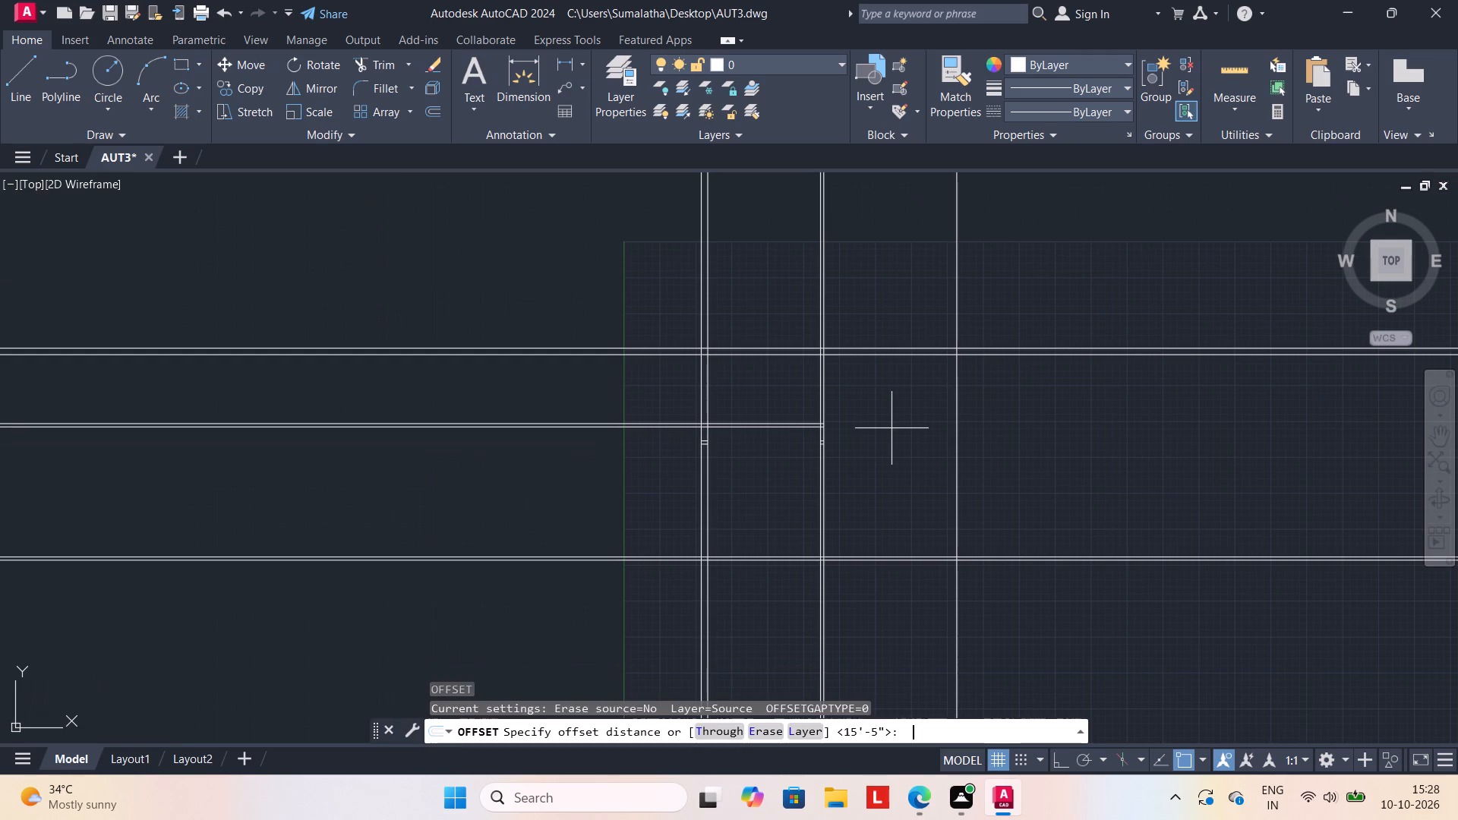
pyautogui.write("9'")
pyautogui.write('10')
pyautogui.hotkey('shift', '"')
pyautogui.press('Return')
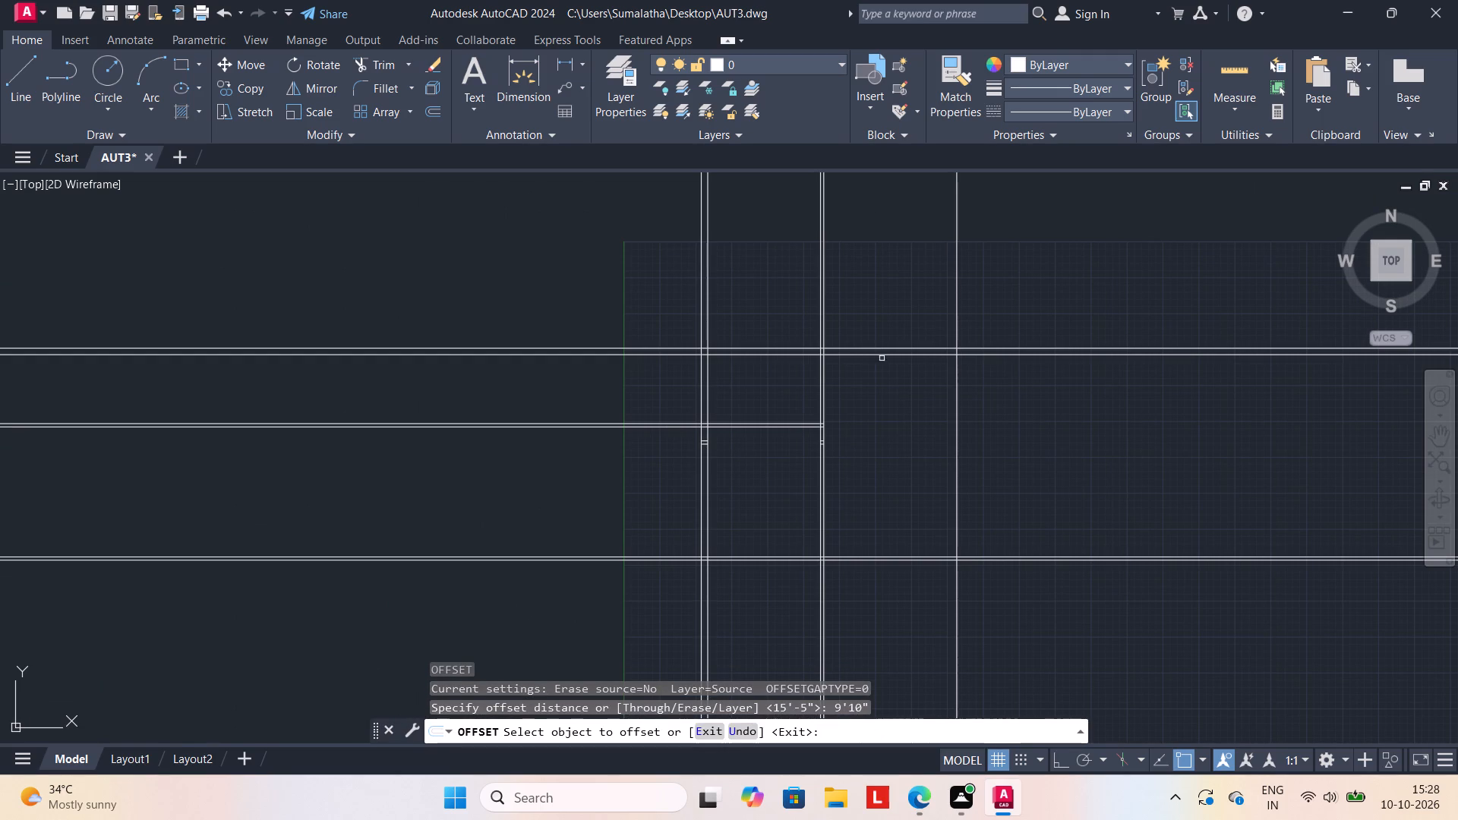
pyautogui.moveTo(884, 355); pyautogui.dragTo(885, 364)
pyautogui.click(884, 405)
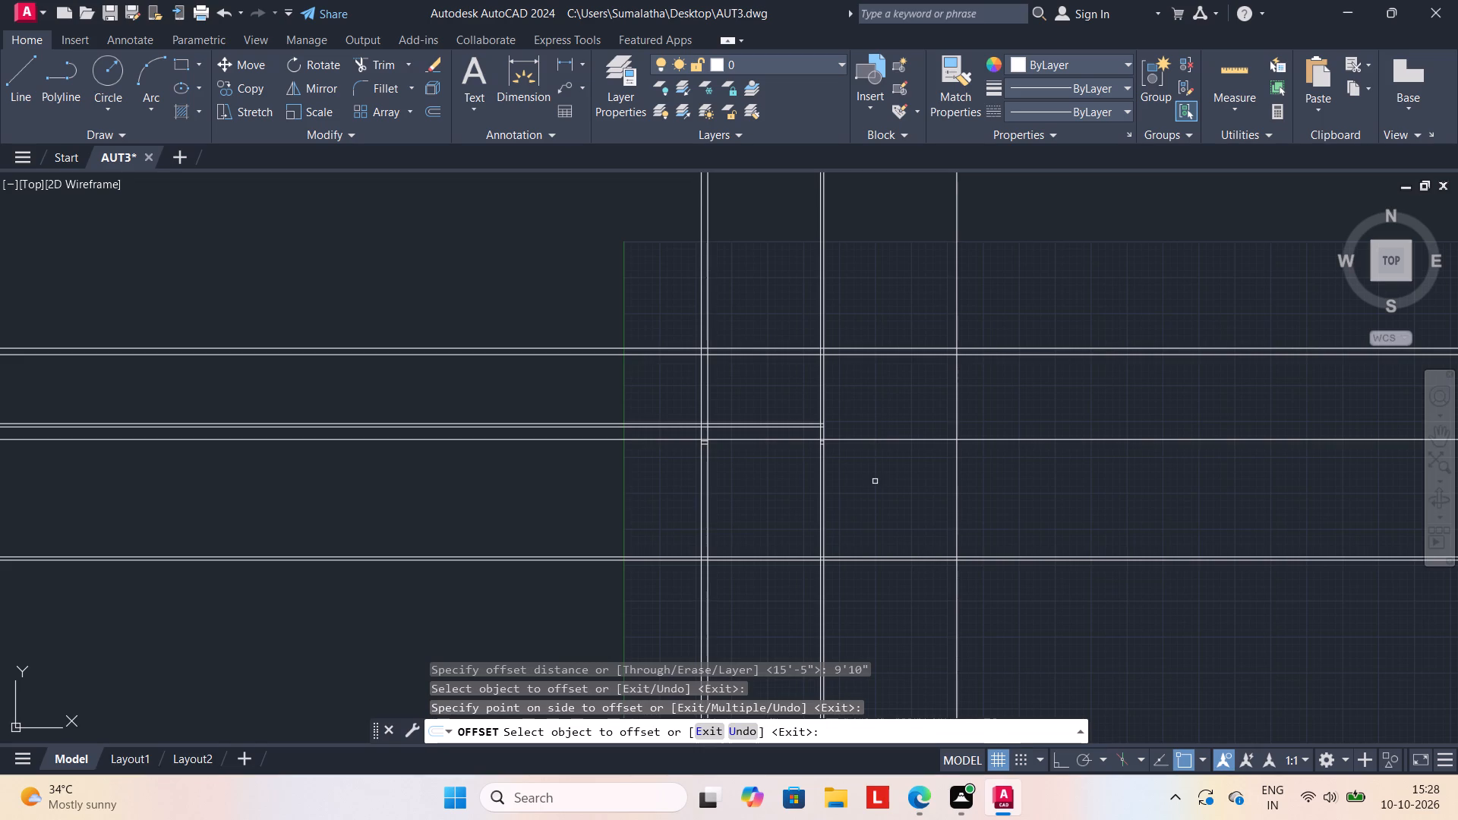
pyautogui.press('Escape')
# Offset the new horizontal line 4.5" downward to form the right-hand room's partition wall, and end the offset.
pyautogui.press('o')
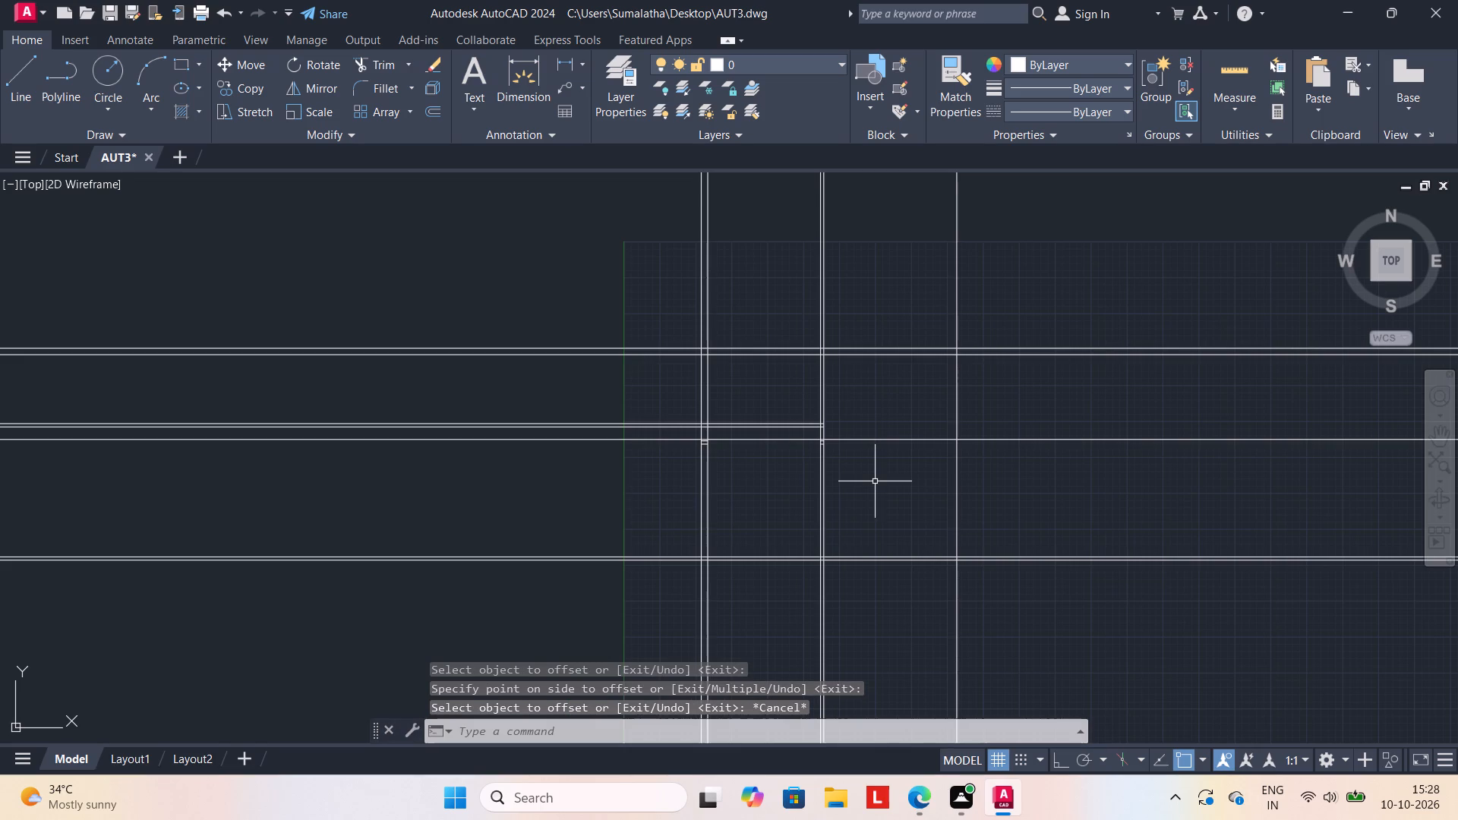
pyautogui.press('Return')
pyautogui.write('4.5"')
pyautogui.press('Return')
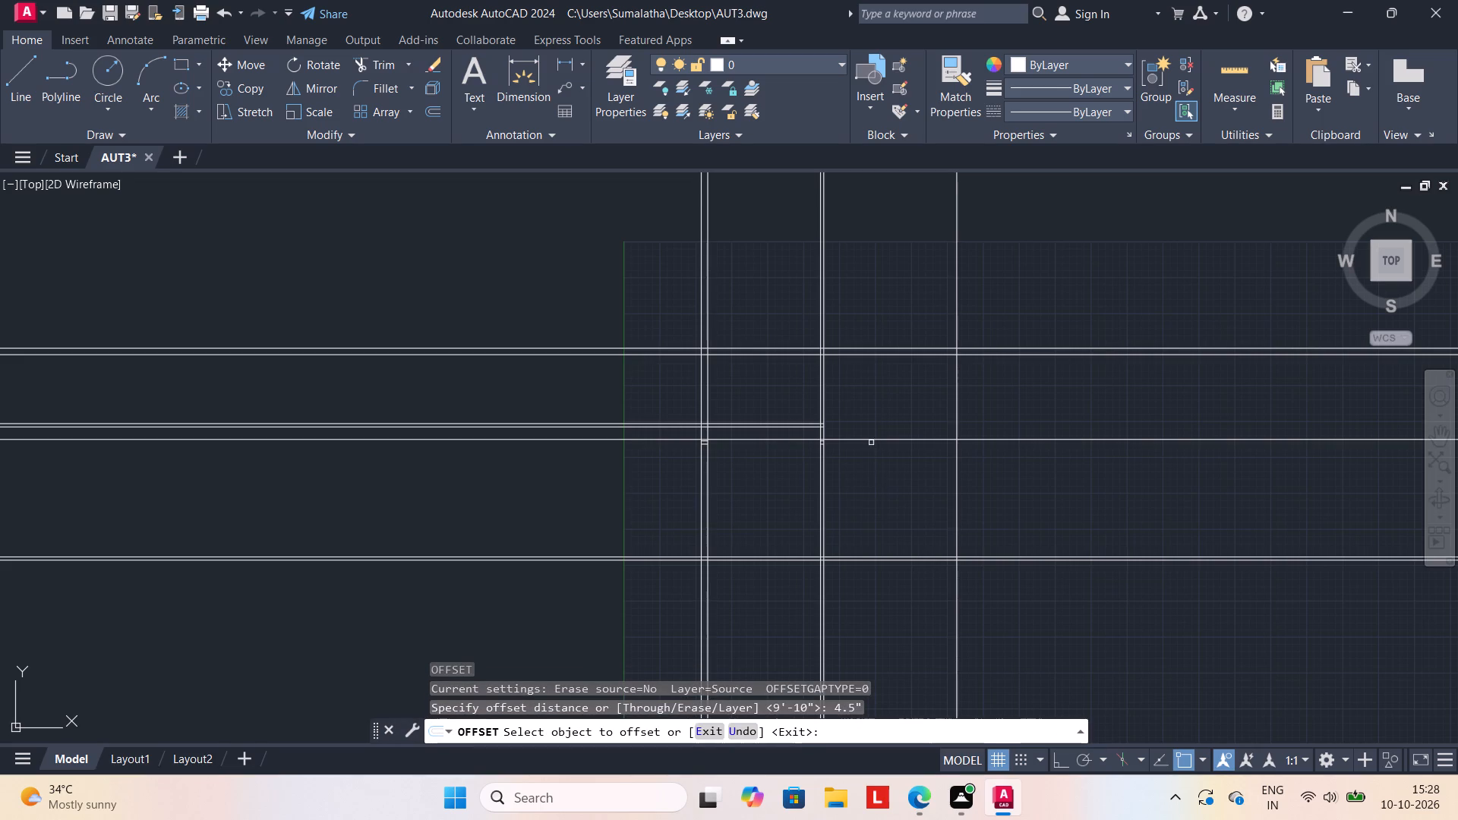
pyautogui.moveTo(871, 437); pyautogui.dragTo(871, 445)
pyautogui.click(882, 485)
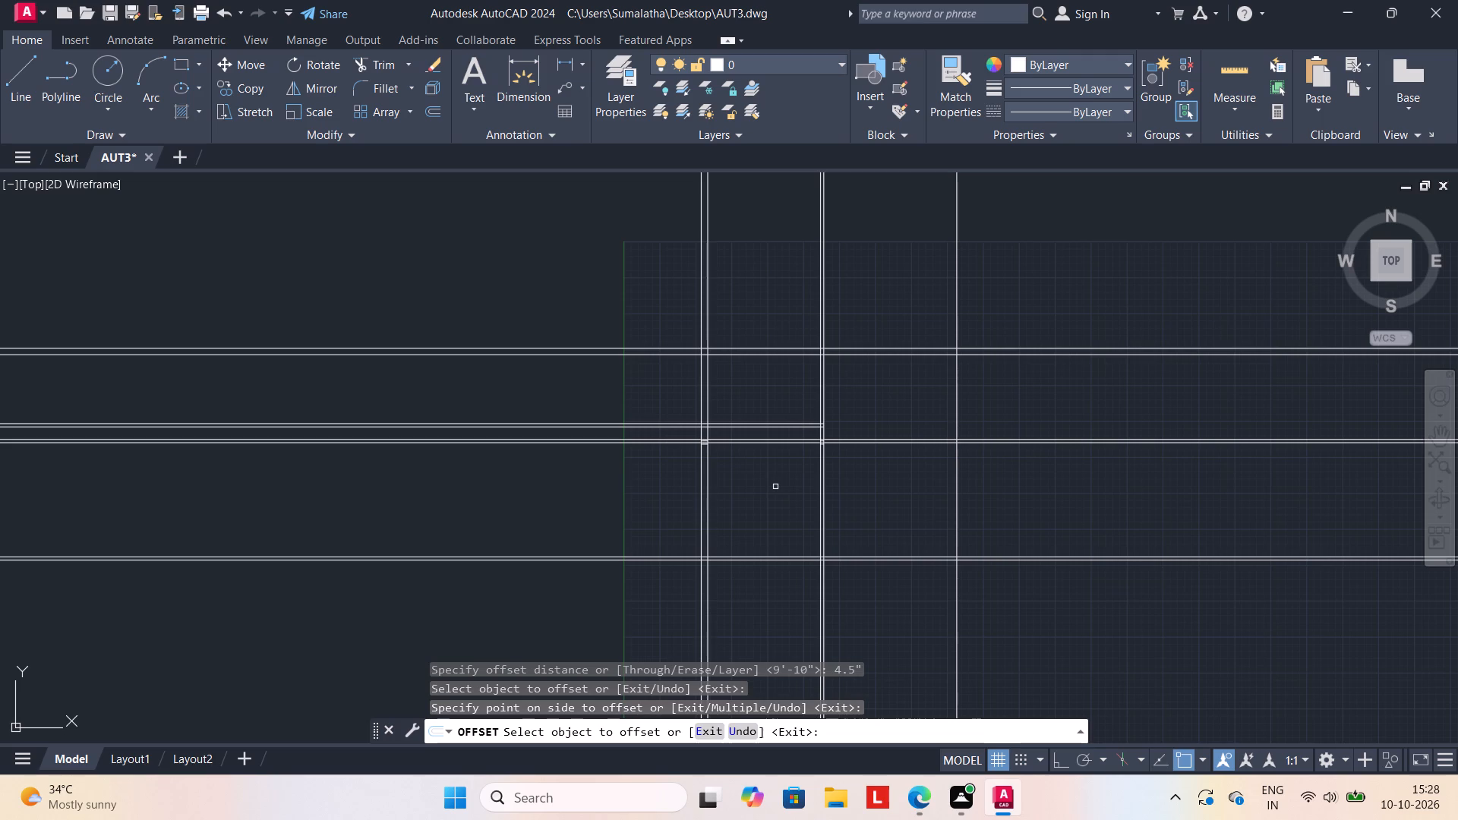
pyautogui.press('Escape')
# Trim the lower partition's lines left of the vertical partition and the upper partition's overhang beyond the left outer wall, and end the trim.
pyautogui.write('TR')
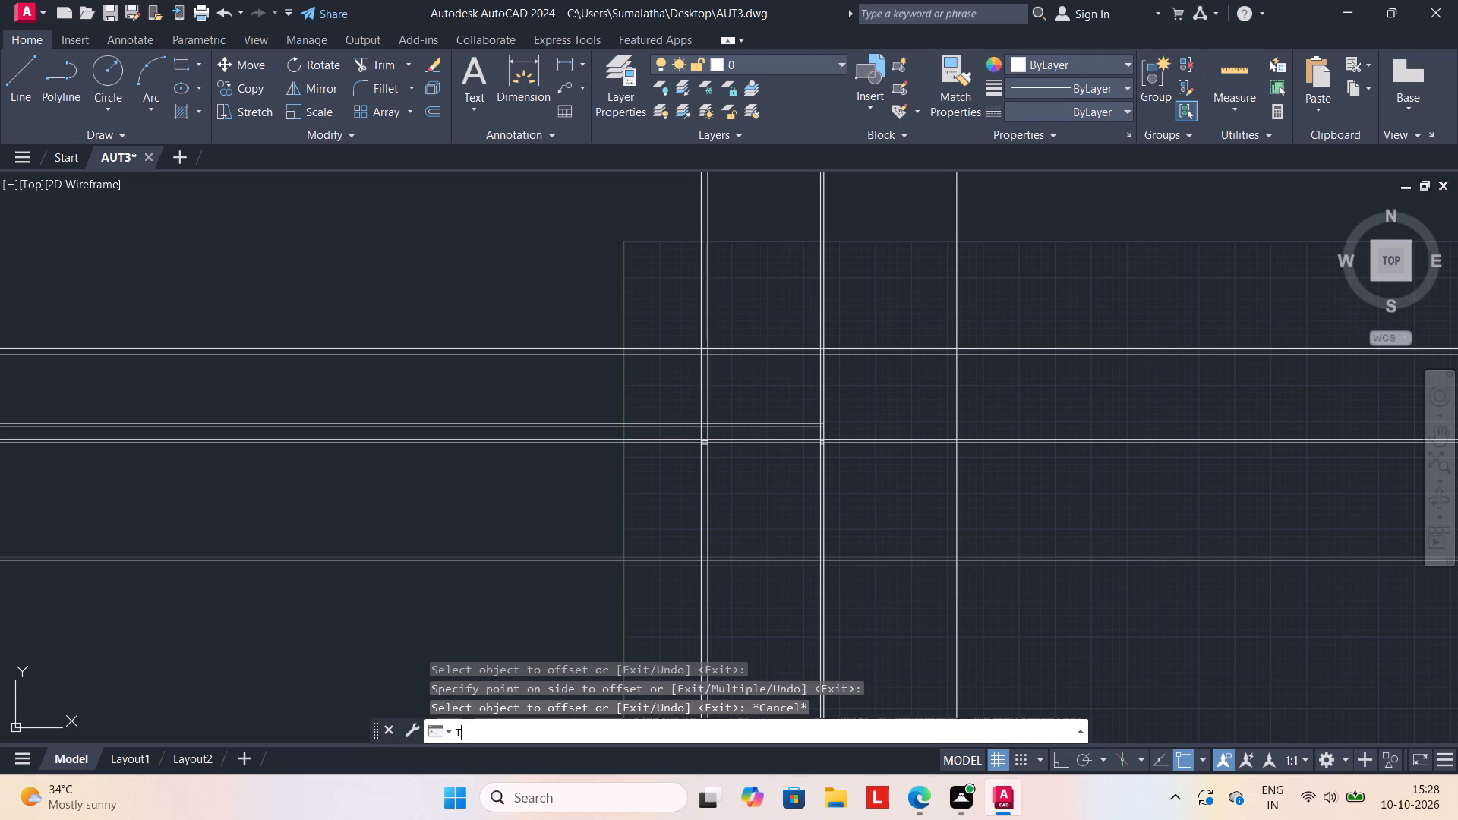
pyautogui.press('Return')
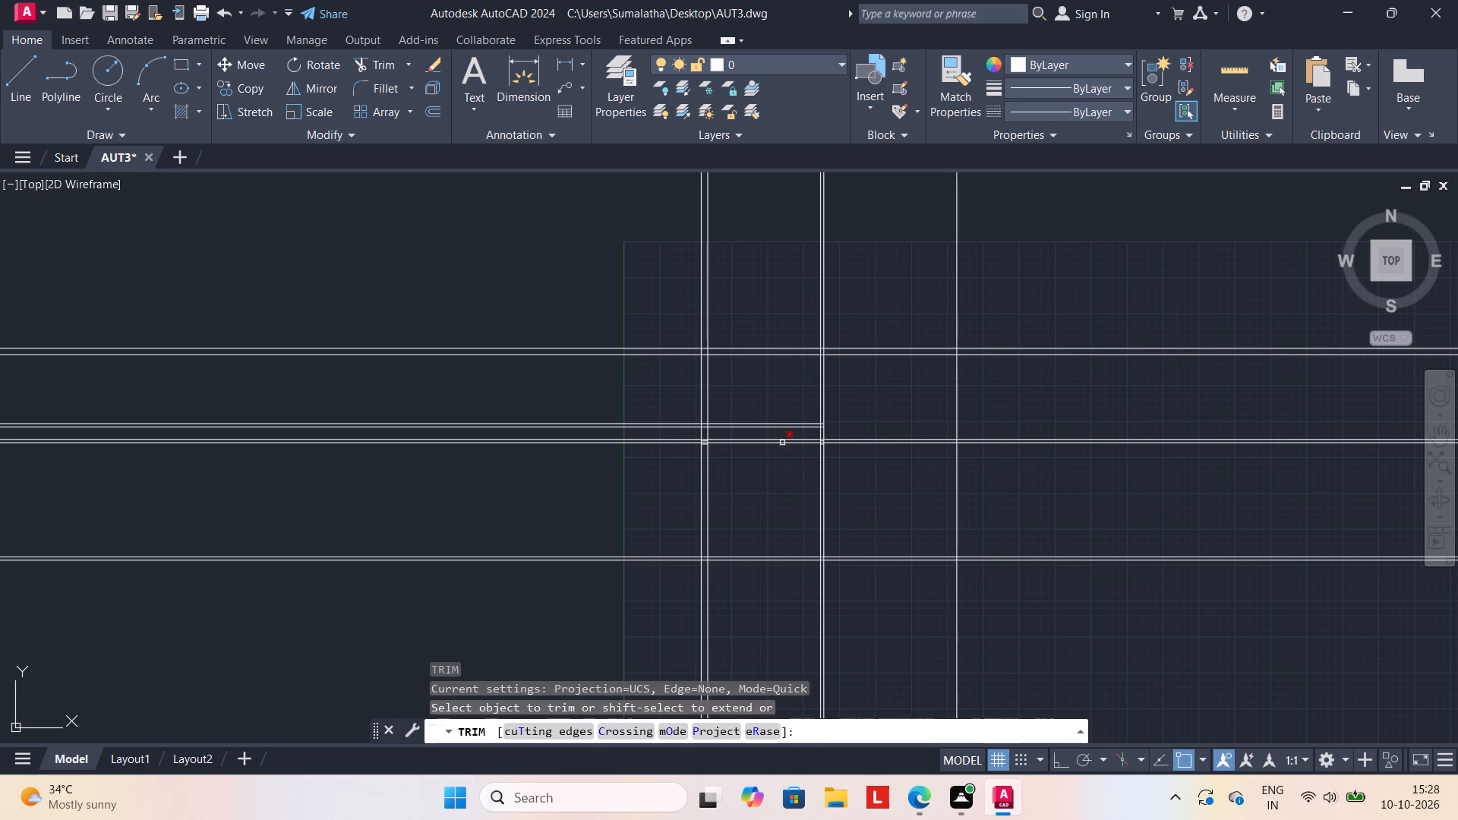
pyautogui.moveTo(784, 440); pyautogui.dragTo(784, 461)
pyautogui.moveTo(785, 442); pyautogui.dragTo(782, 465)
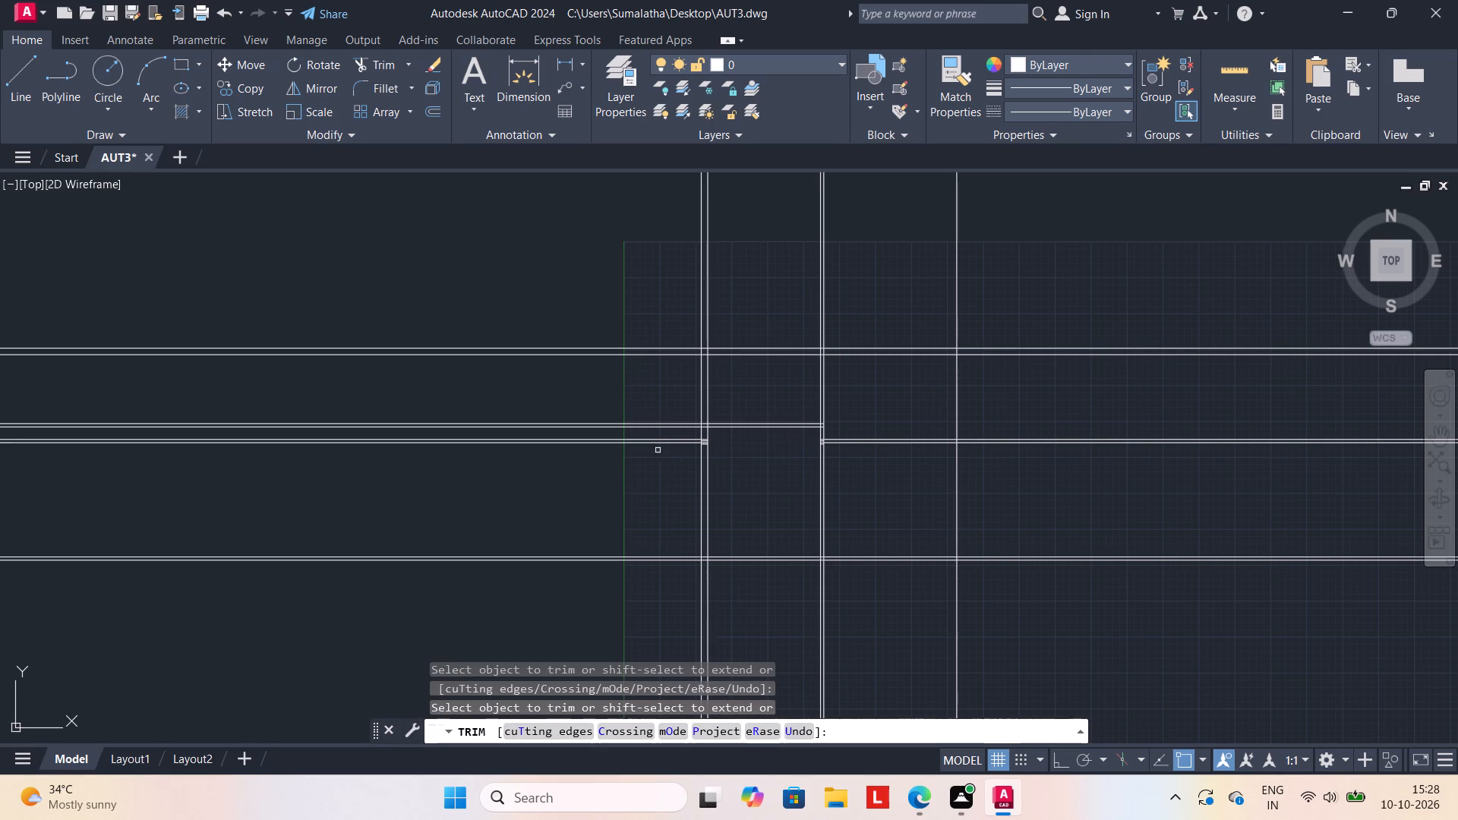
pyautogui.scroll(3, 680, 440)
pyautogui.moveTo(762, 434); pyautogui.dragTo(760, 476)
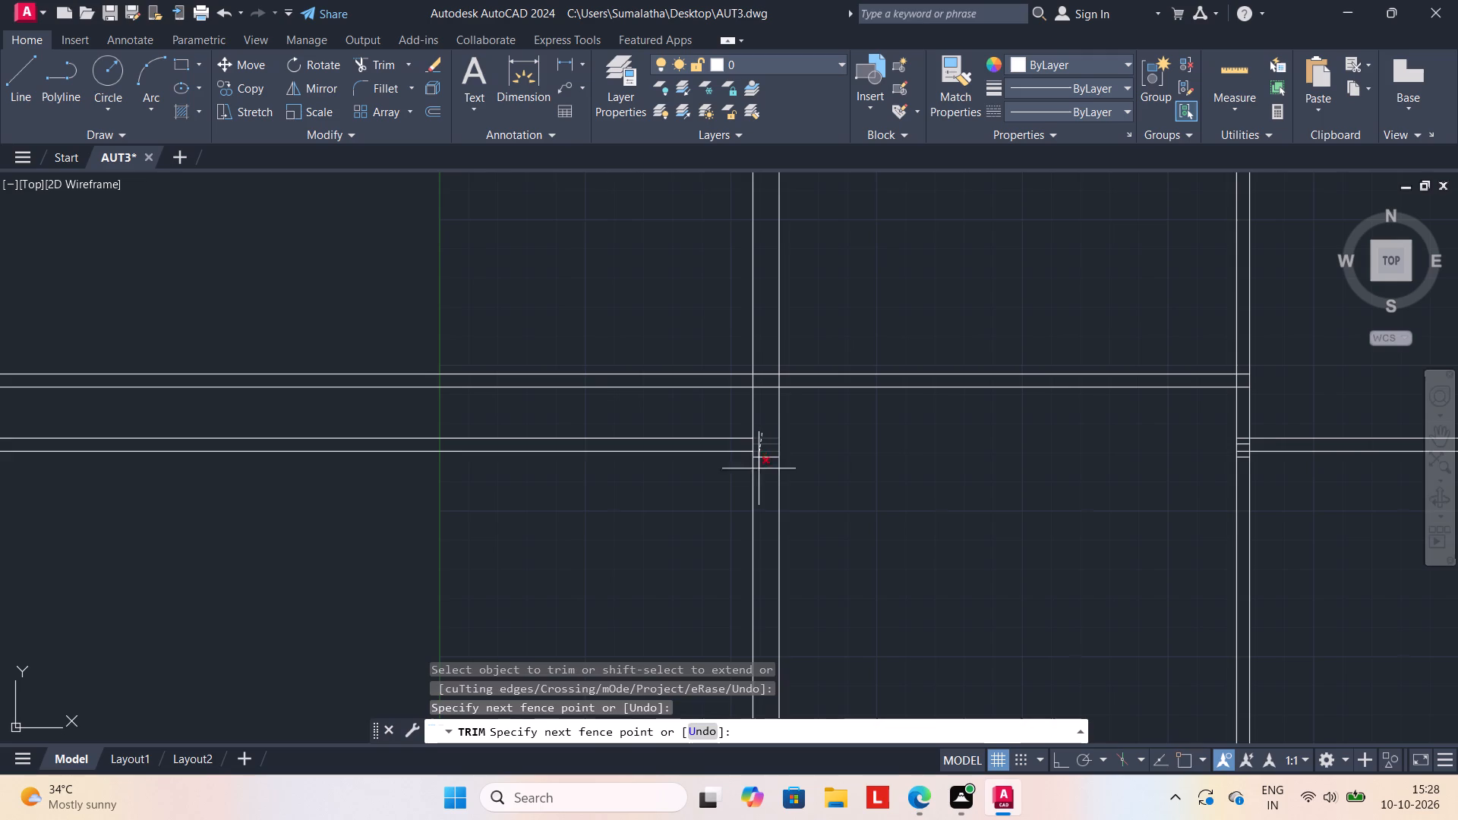
pyautogui.moveTo(760, 476); pyautogui.dragTo(762, 479)
pyautogui.moveTo(696, 418); pyautogui.dragTo(687, 503)
pyautogui.moveTo(686, 336); pyautogui.dragTo(640, 513)
pyautogui.scroll(-3, 643, 503)
pyautogui.moveTo(876, 569); pyautogui.dragTo(907, 516, button='middle')
pyautogui.scroll(1, 907, 516)
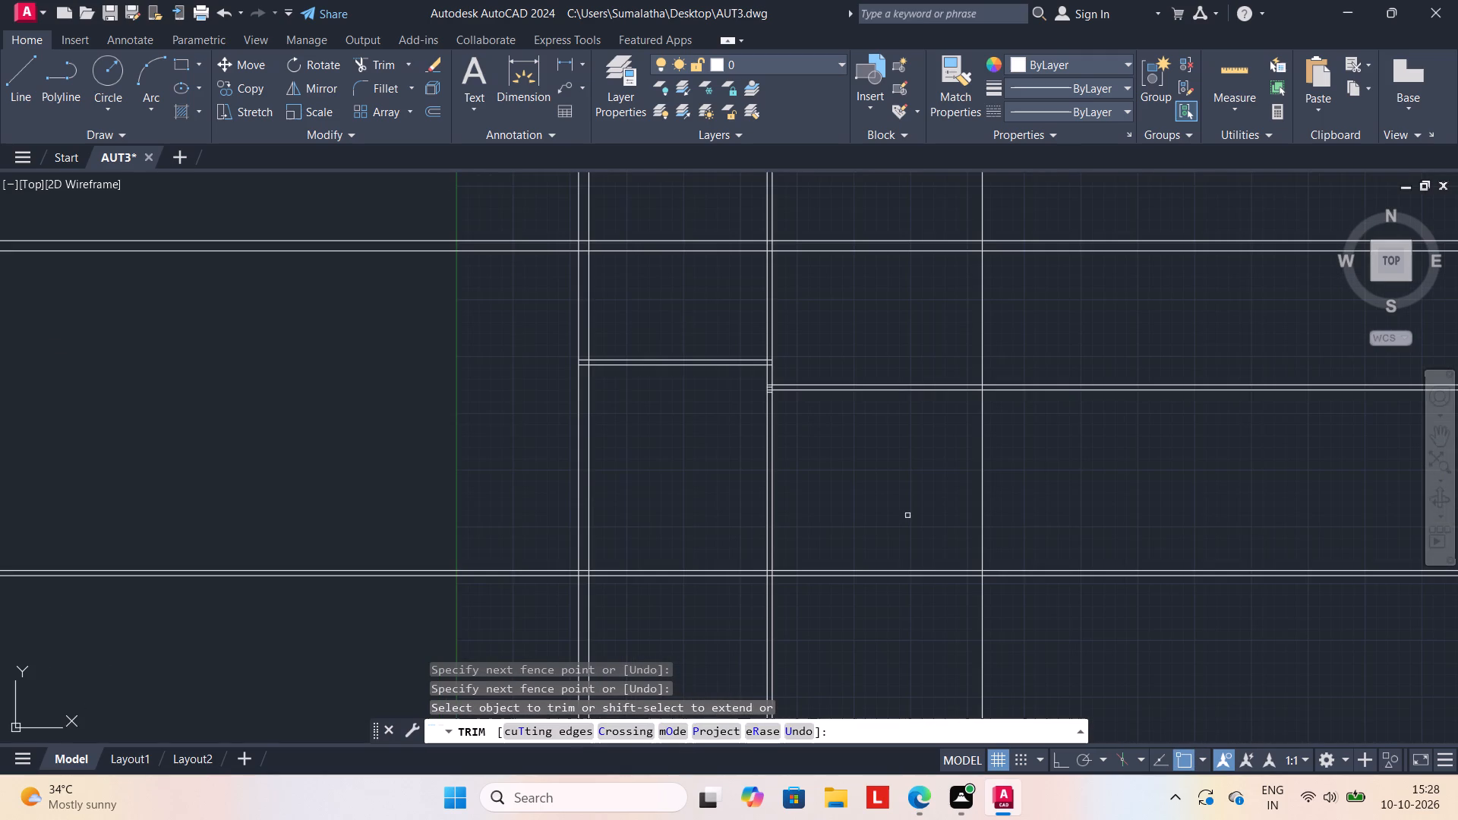
pyautogui.press('Escape')
# Offset the rightmost vertical line 4.5" to the right to form the second vertical partition, and end the offset.
pyautogui.press('o')
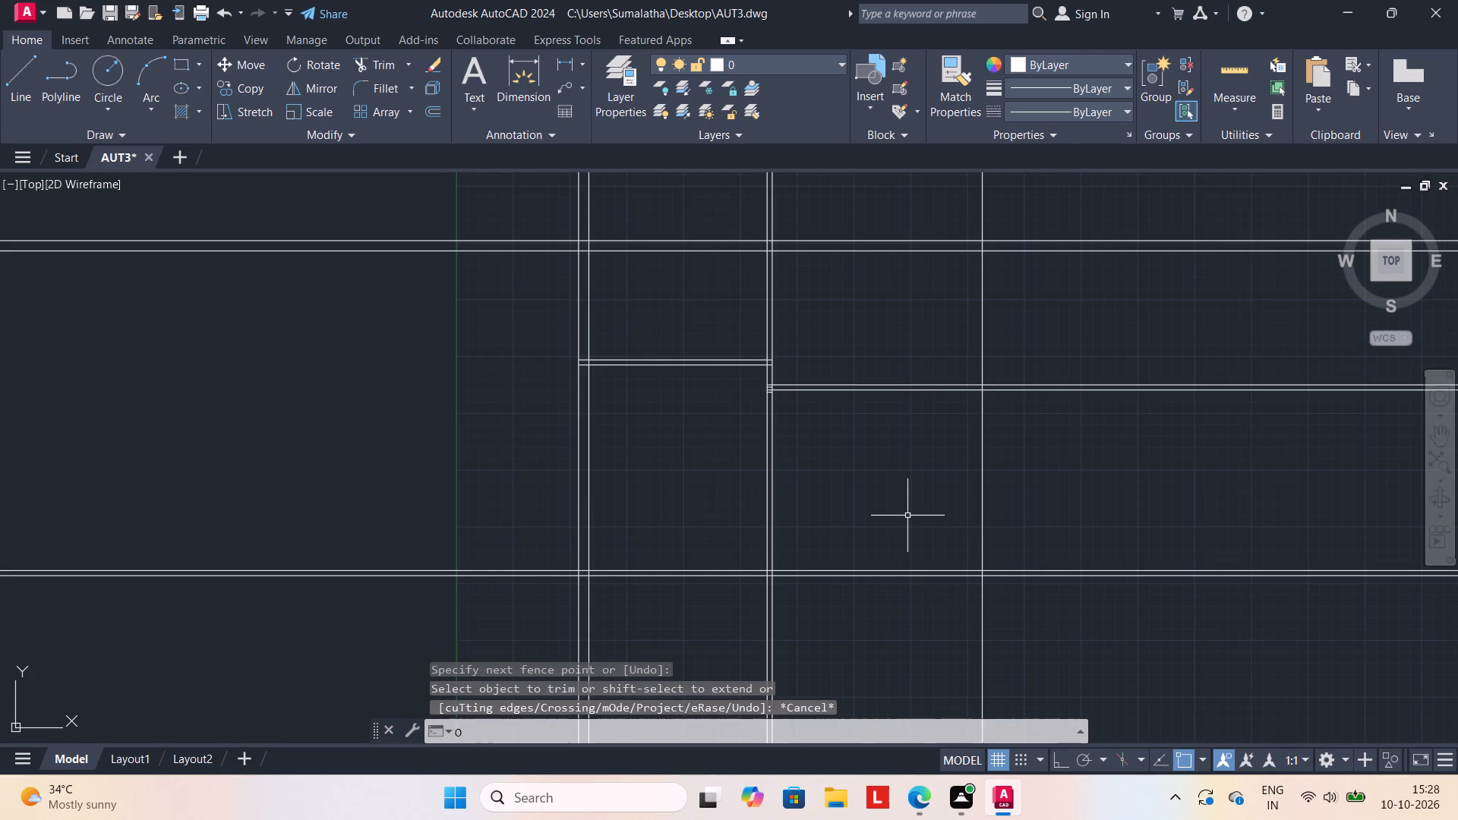
pyautogui.press('Return')
pyautogui.write('4.5"')
pyautogui.press('Return')
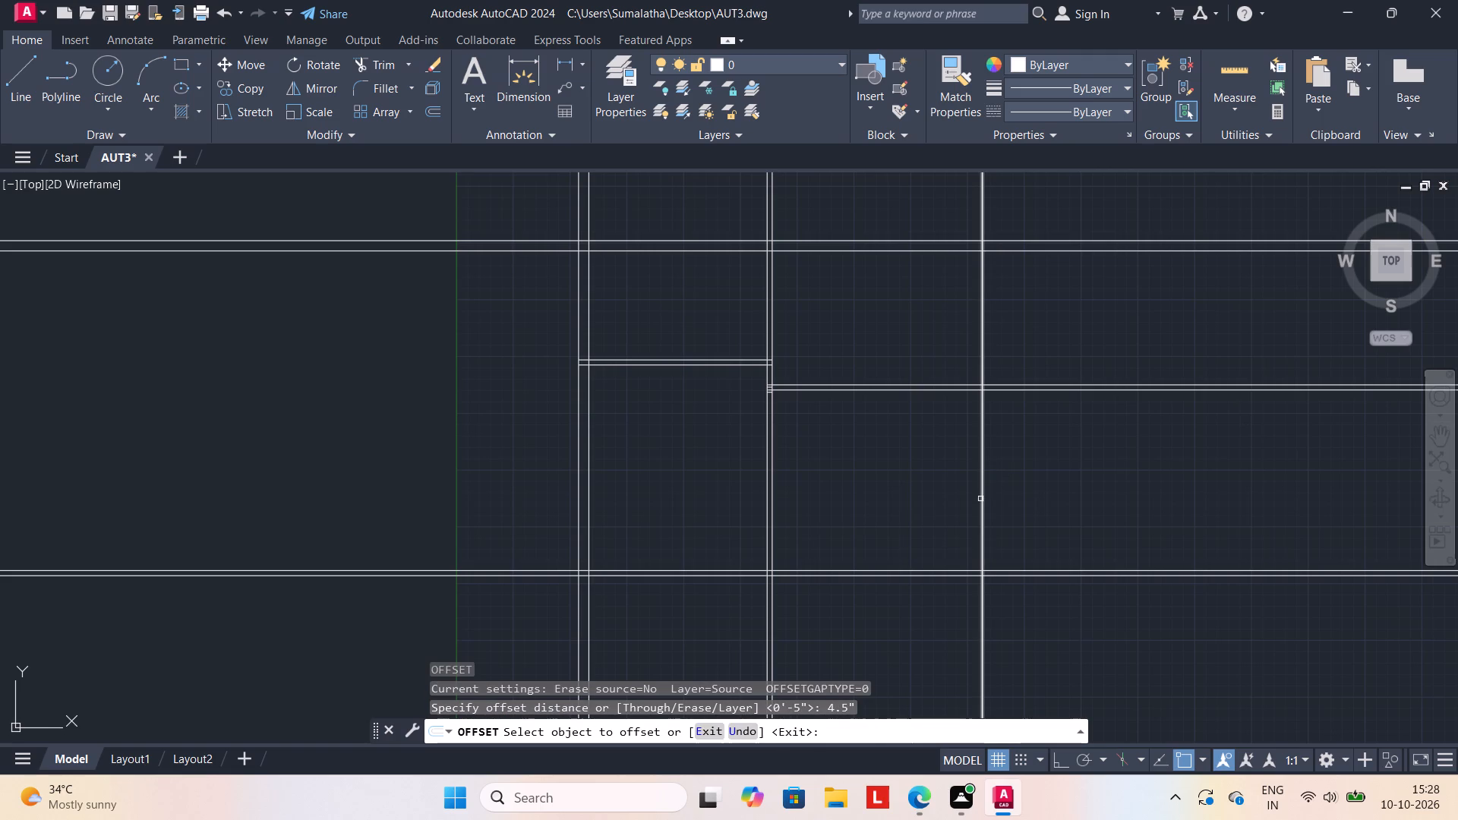
pyautogui.moveTo(980, 499); pyautogui.dragTo(1013, 500)
pyautogui.click(1021, 500)
pyautogui.scroll(-1, 1065, 486)
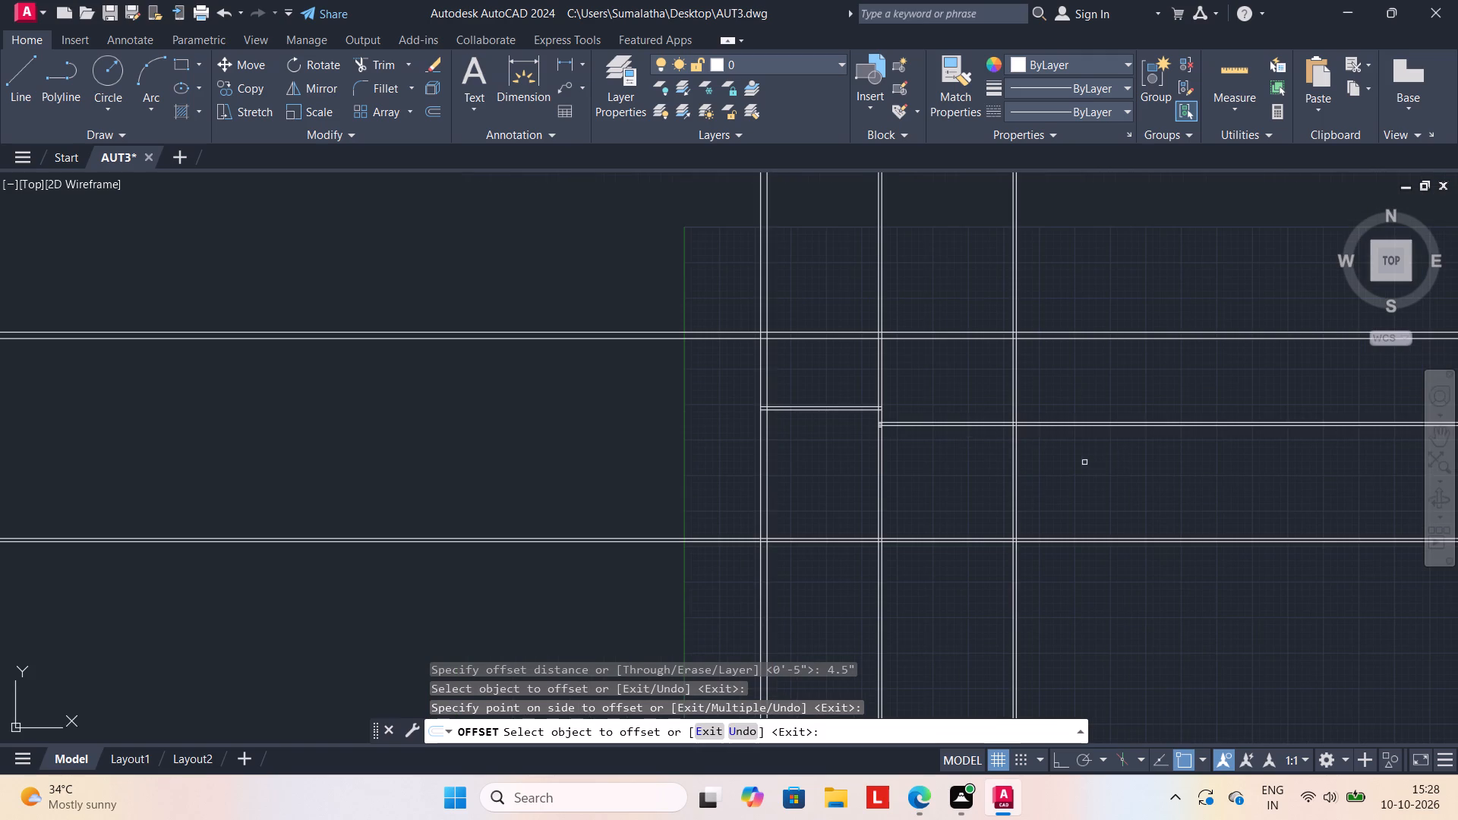
pyautogui.scroll(-1, 1128, 475)
pyautogui.moveTo(1127, 480); pyautogui.dragTo(1052, 505, button='middle')
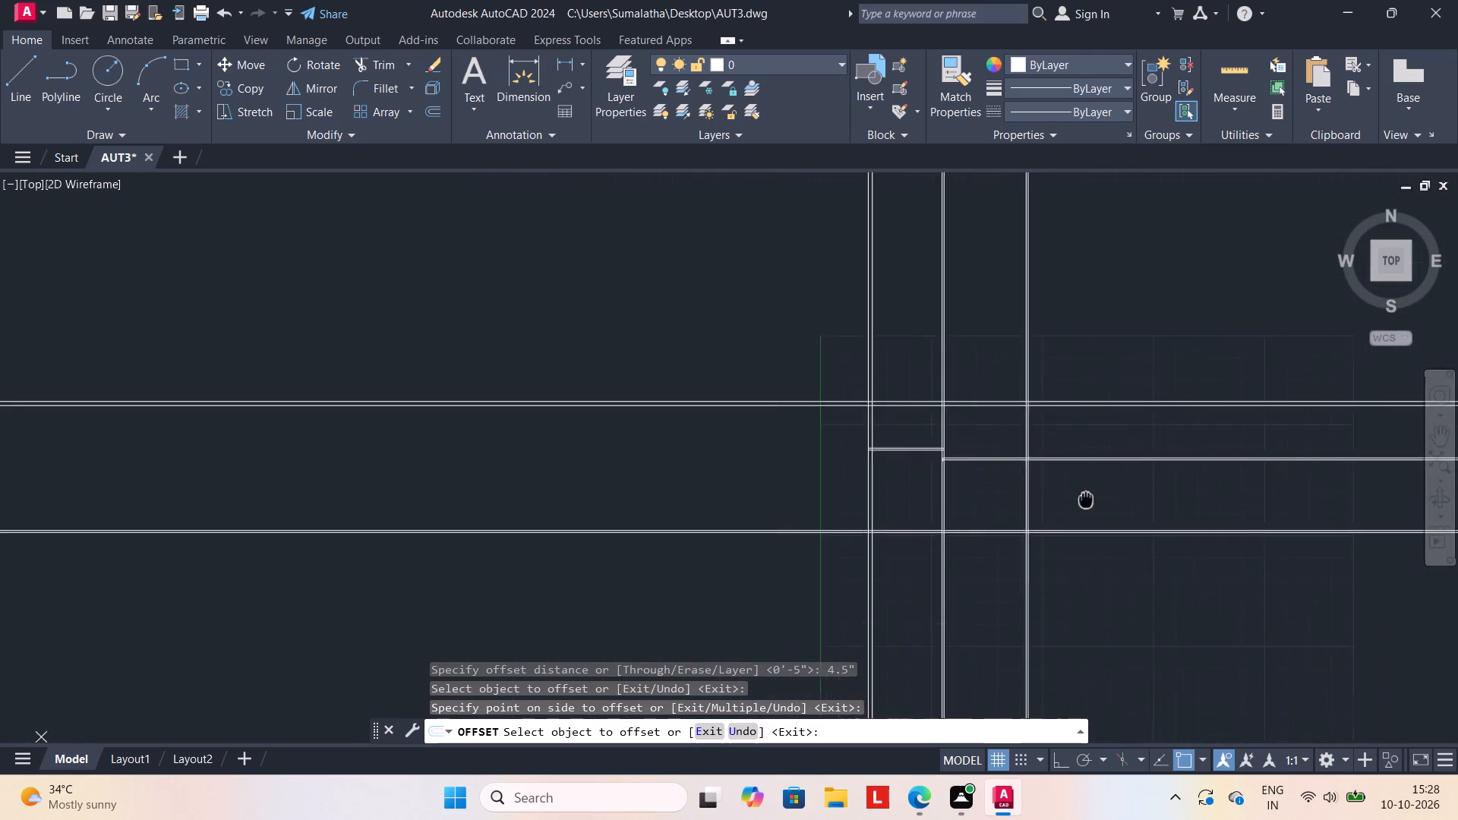
pyautogui.moveTo(1052, 505); pyautogui.dragTo(1018, 506, button='middle')
pyautogui.scroll(1, 961, 474)
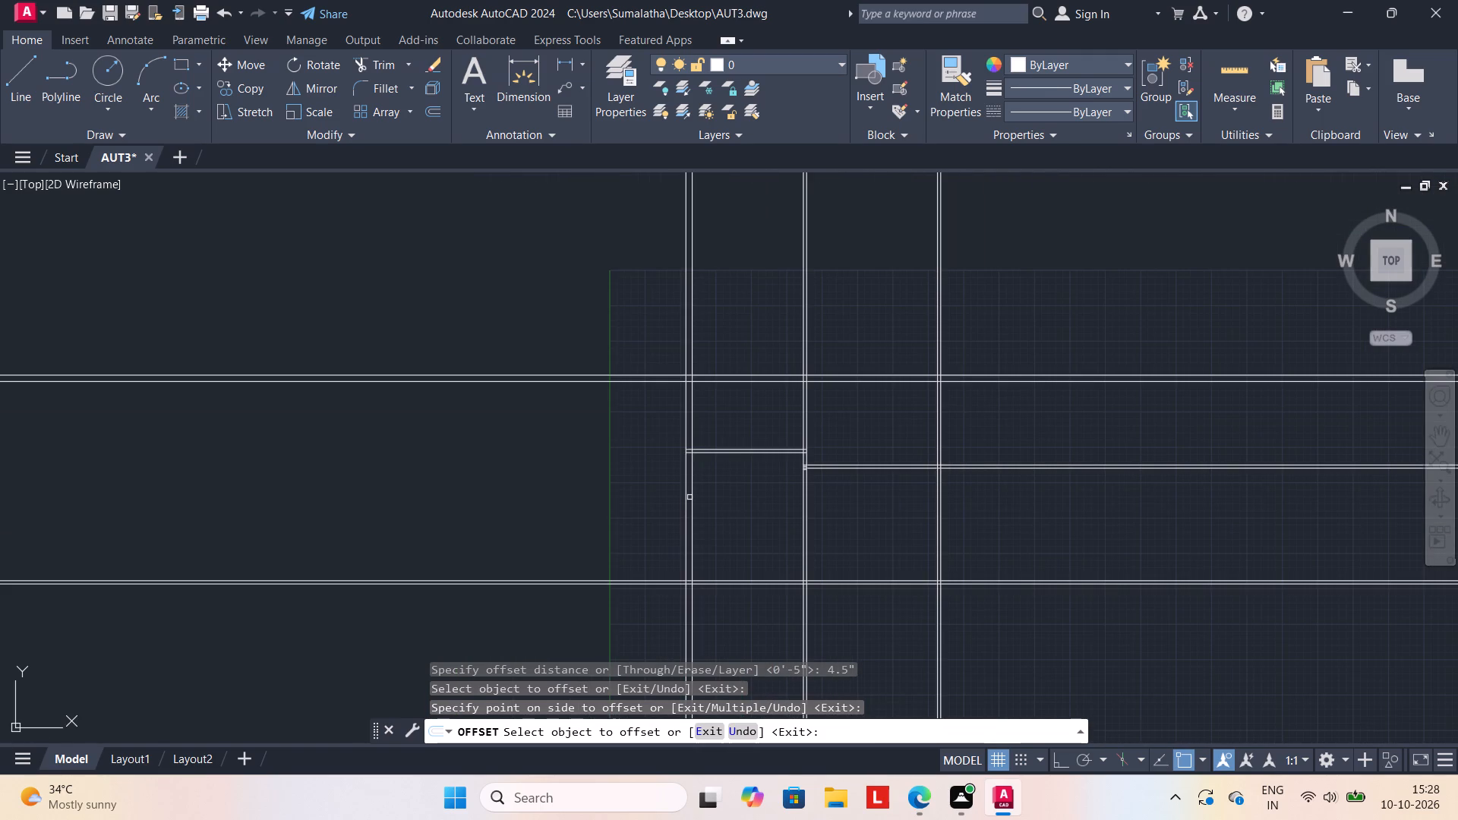
pyautogui.press('Escape')
# Extend both lines of the upper horizontal partition rightward to the far line of the second vertical partition, and end the extend.
pyautogui.write('EX')
pyautogui.press('Return')
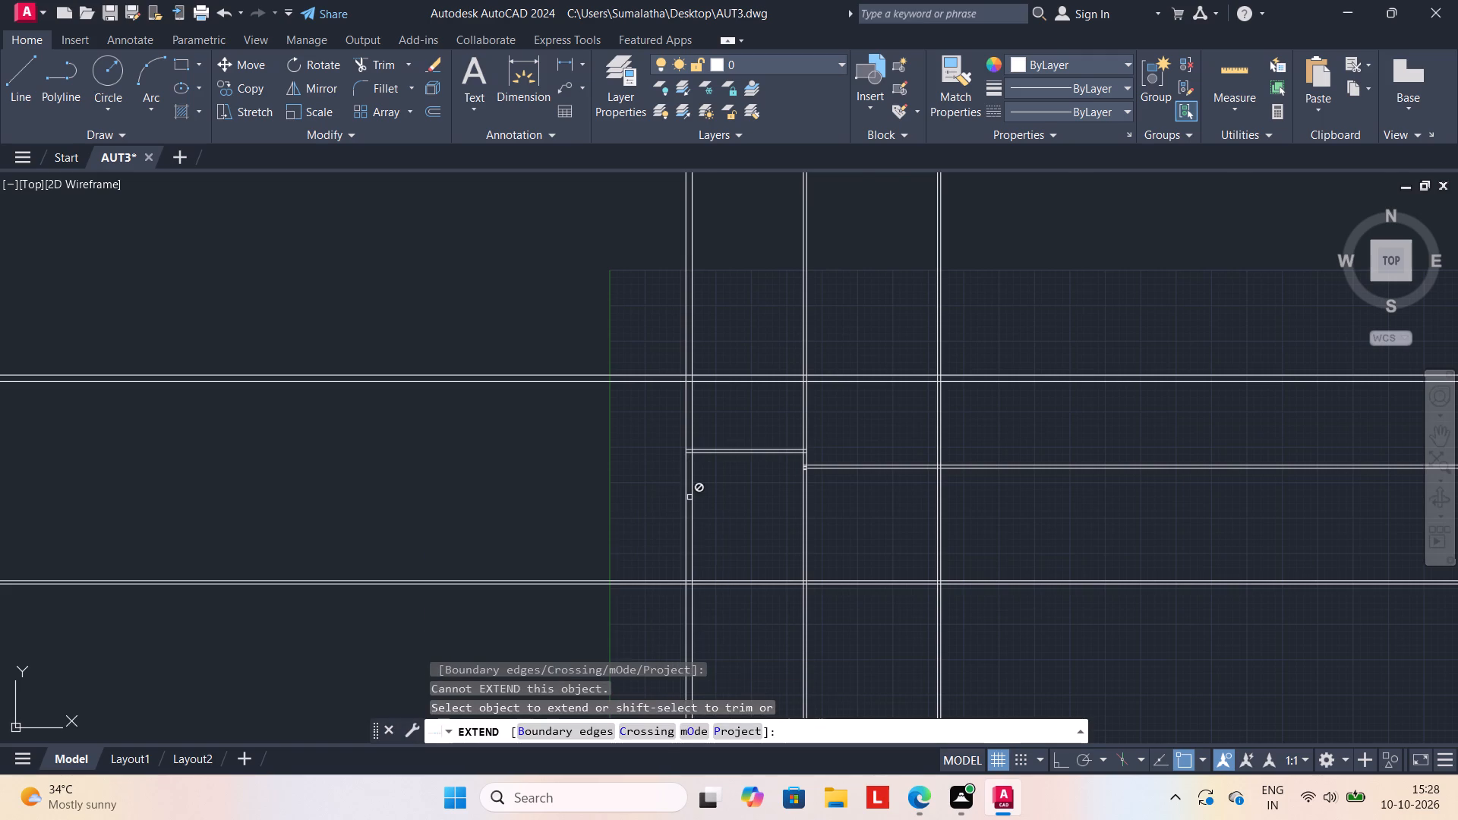
pyautogui.scroll(1, 690, 497)
pyautogui.click(814, 424)
pyautogui.click(819, 418)
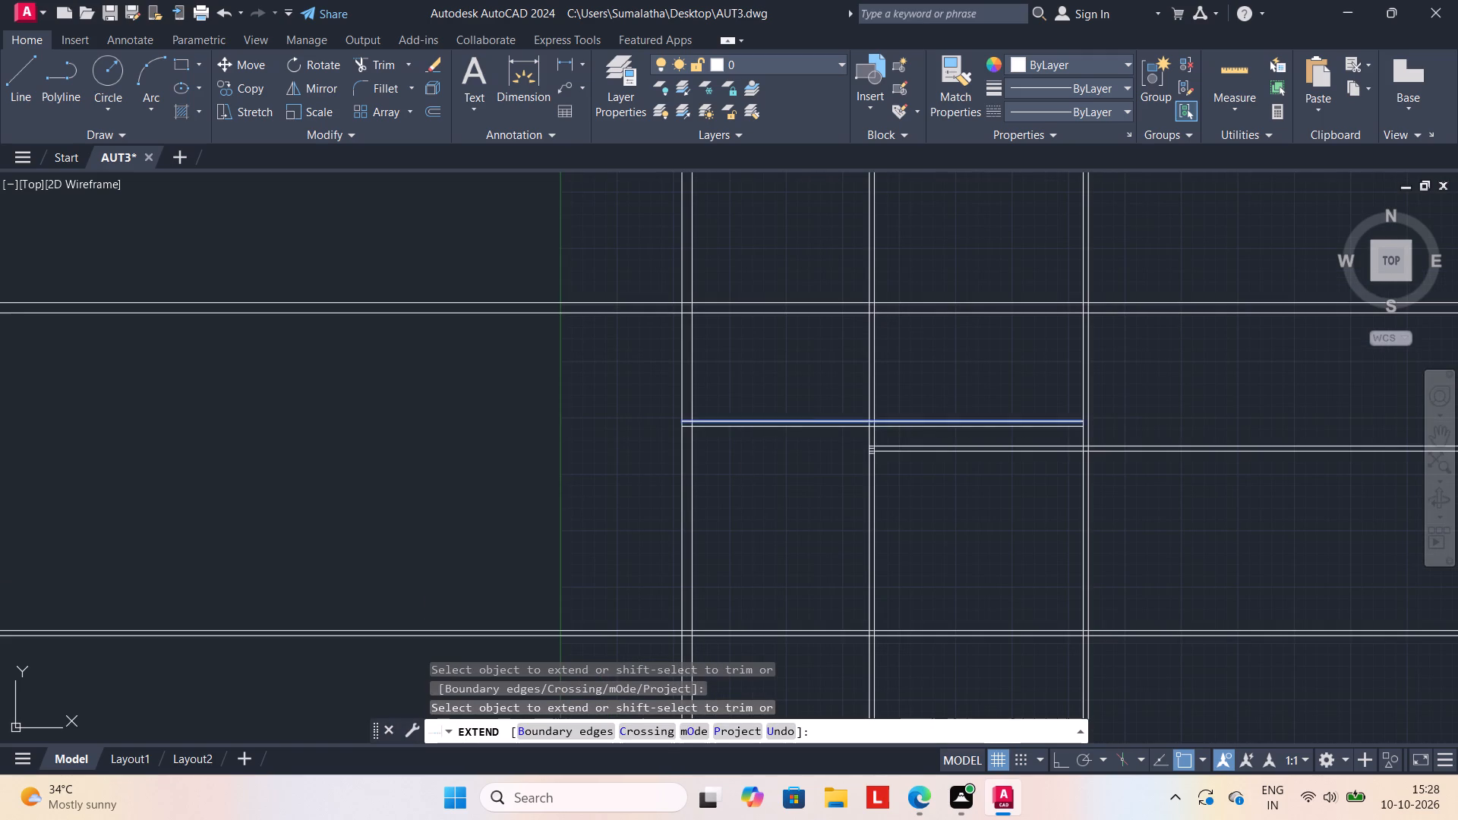
pyautogui.click(958, 427)
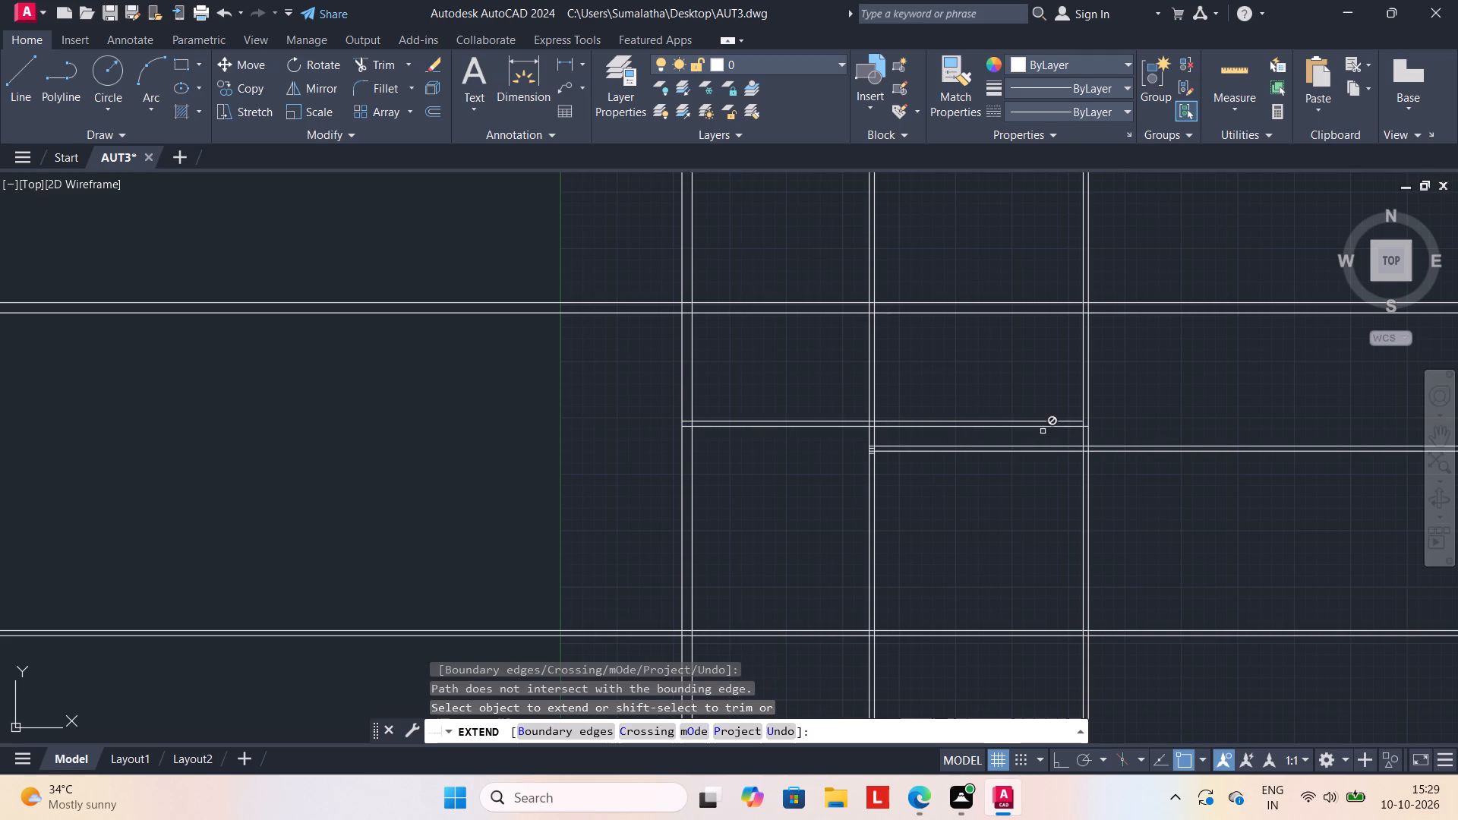
pyautogui.click(1071, 421)
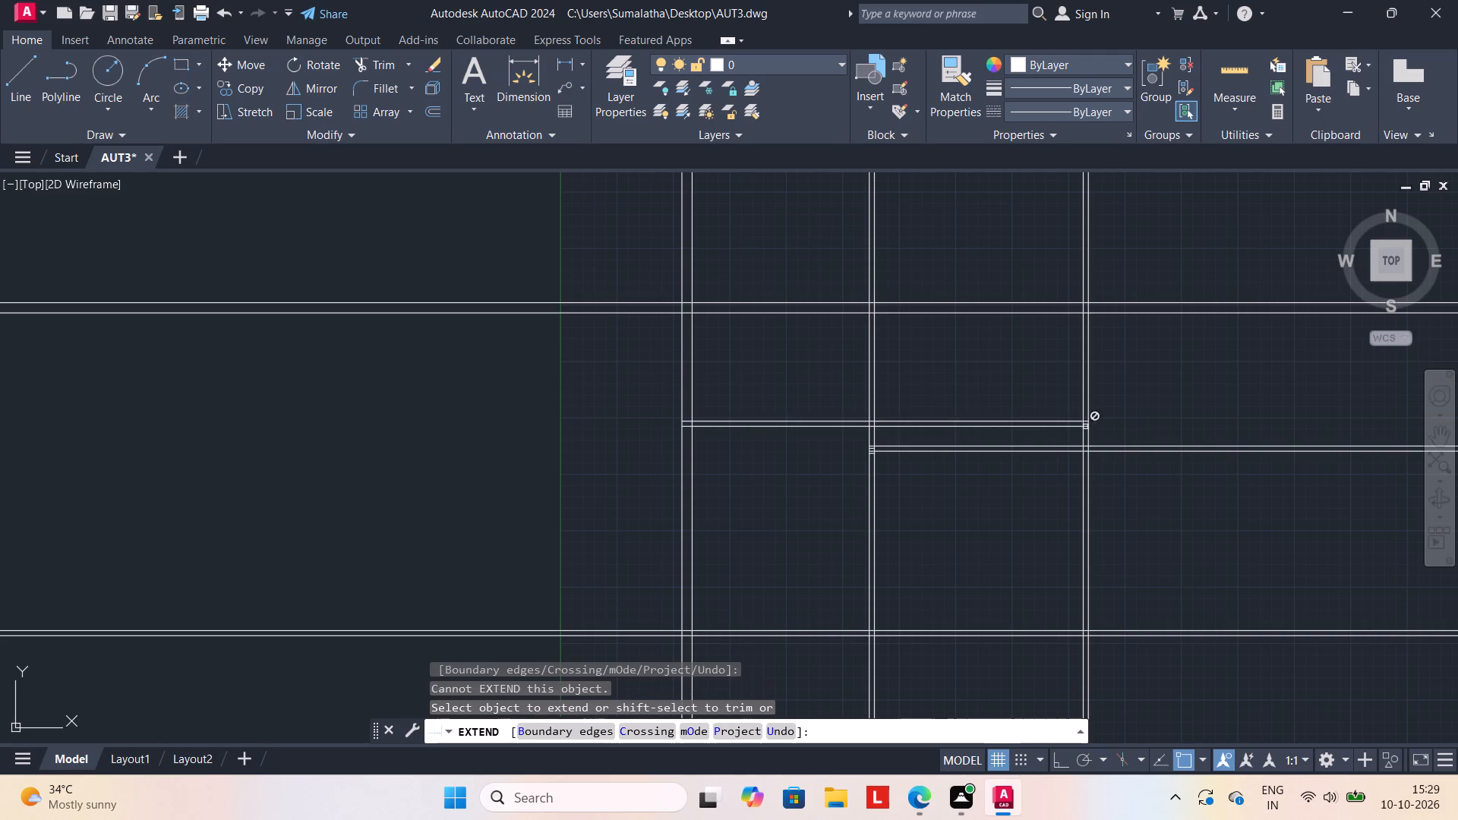
pyautogui.scroll(1, 1086, 427)
pyautogui.scroll(-2, 885, 448)
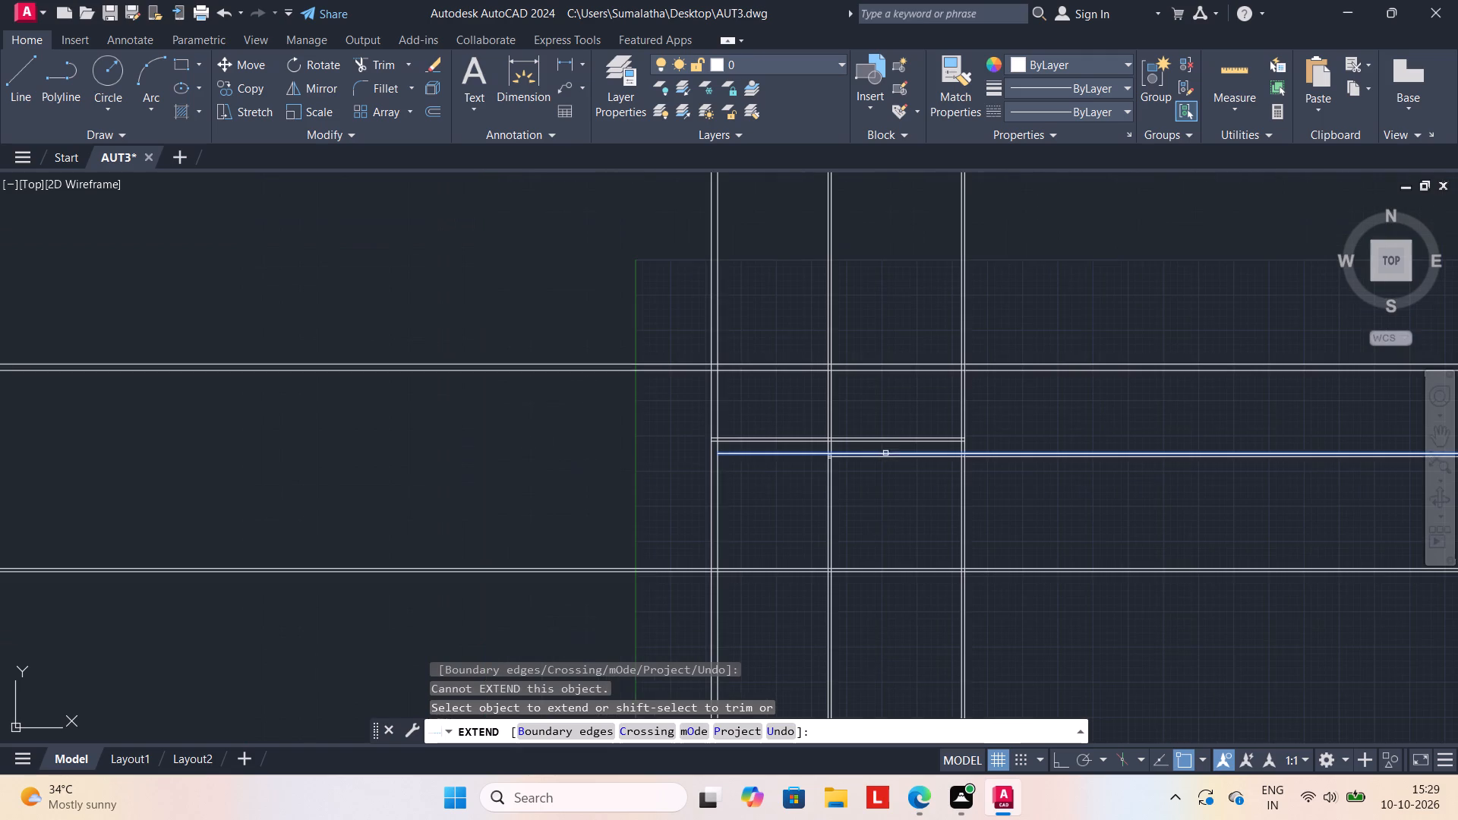
pyautogui.press('Escape')
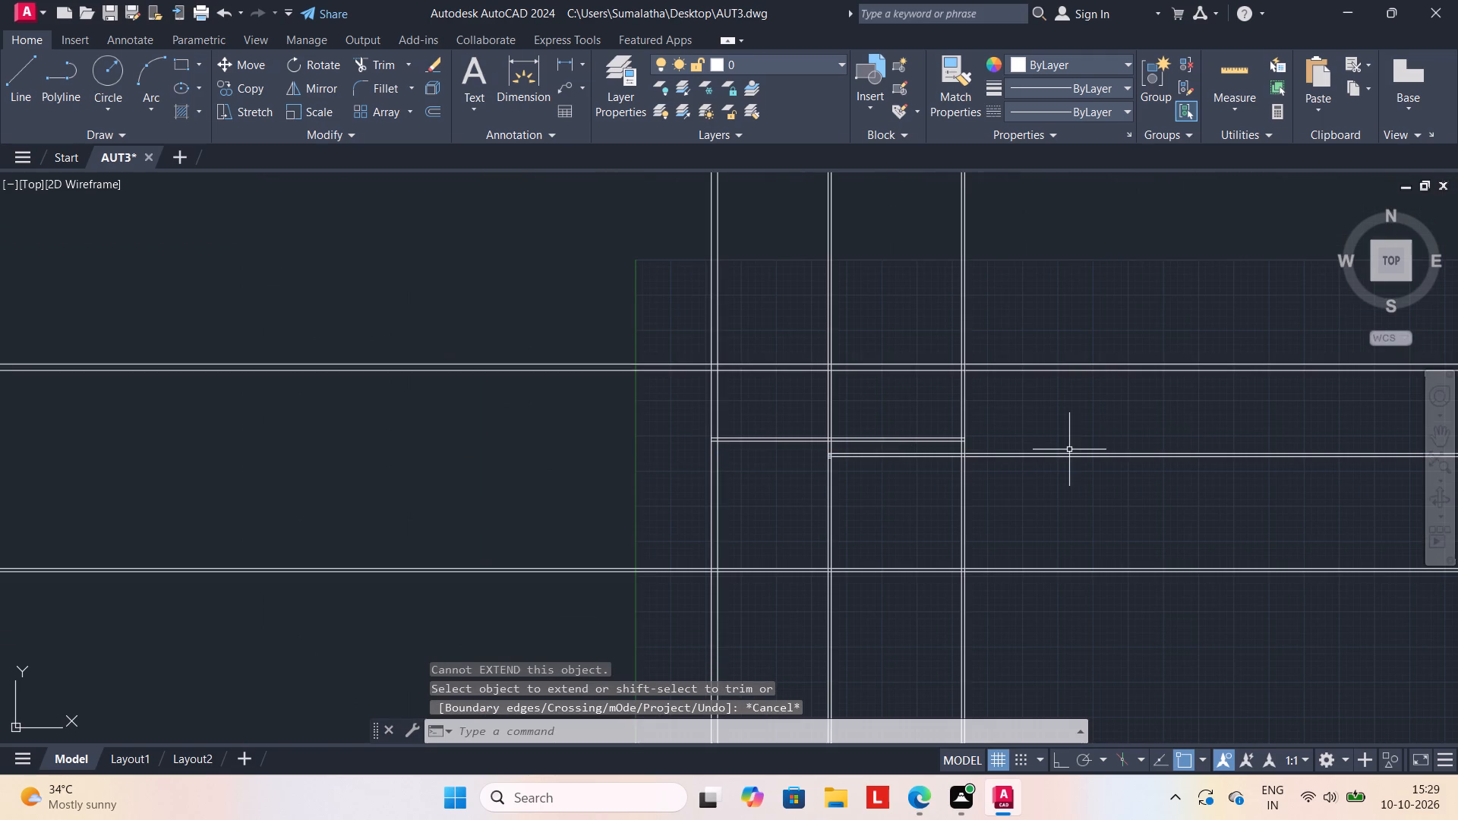
# Offset the right line of the second vertical partition 13'1" to the right to mark the next room's width, and end the offset.
pyautogui.press('o')
pyautogui.press('Return')
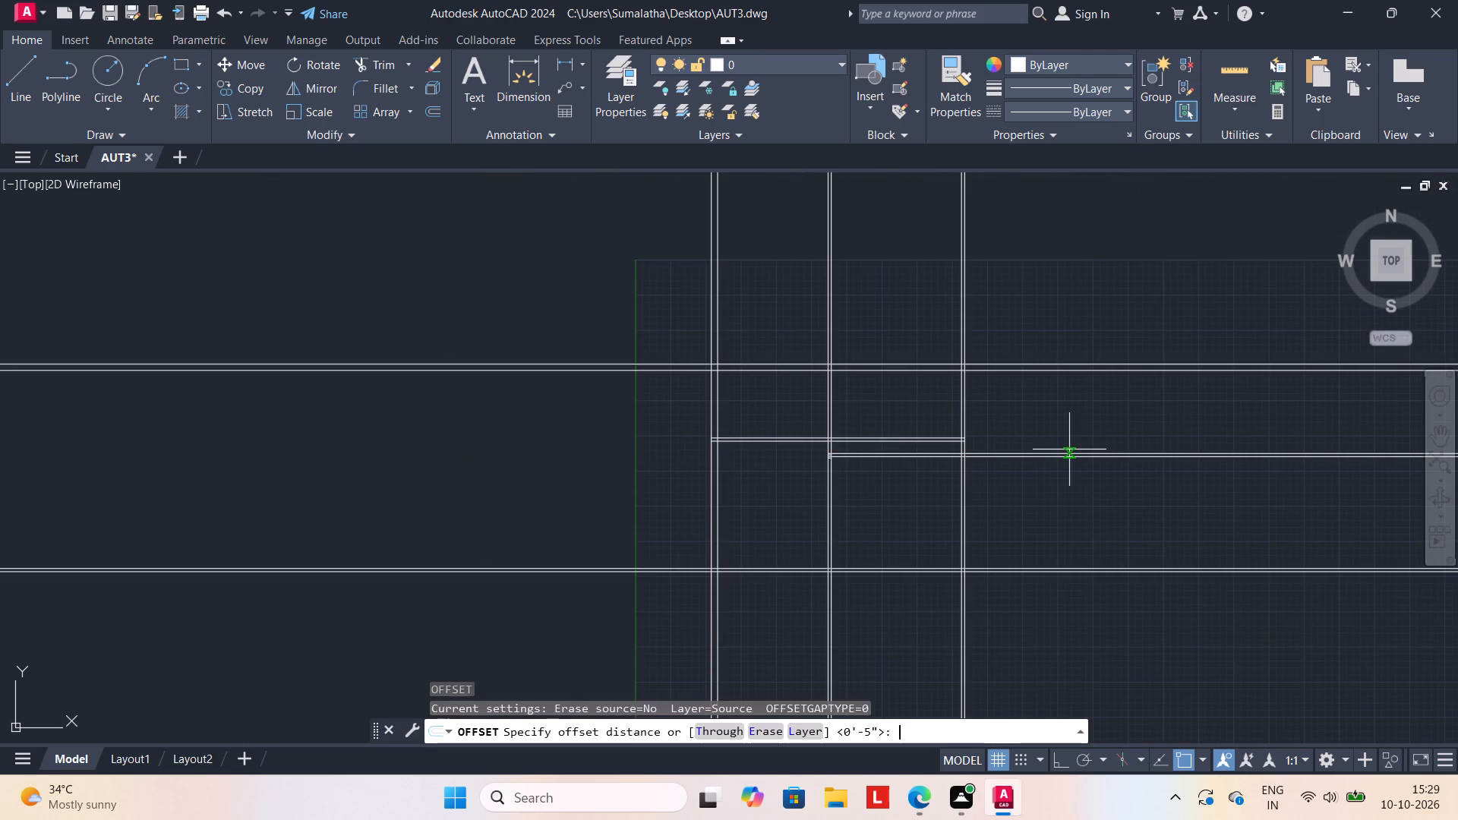
pyautogui.write("13'1")
pyautogui.hotkey('shift', '"')
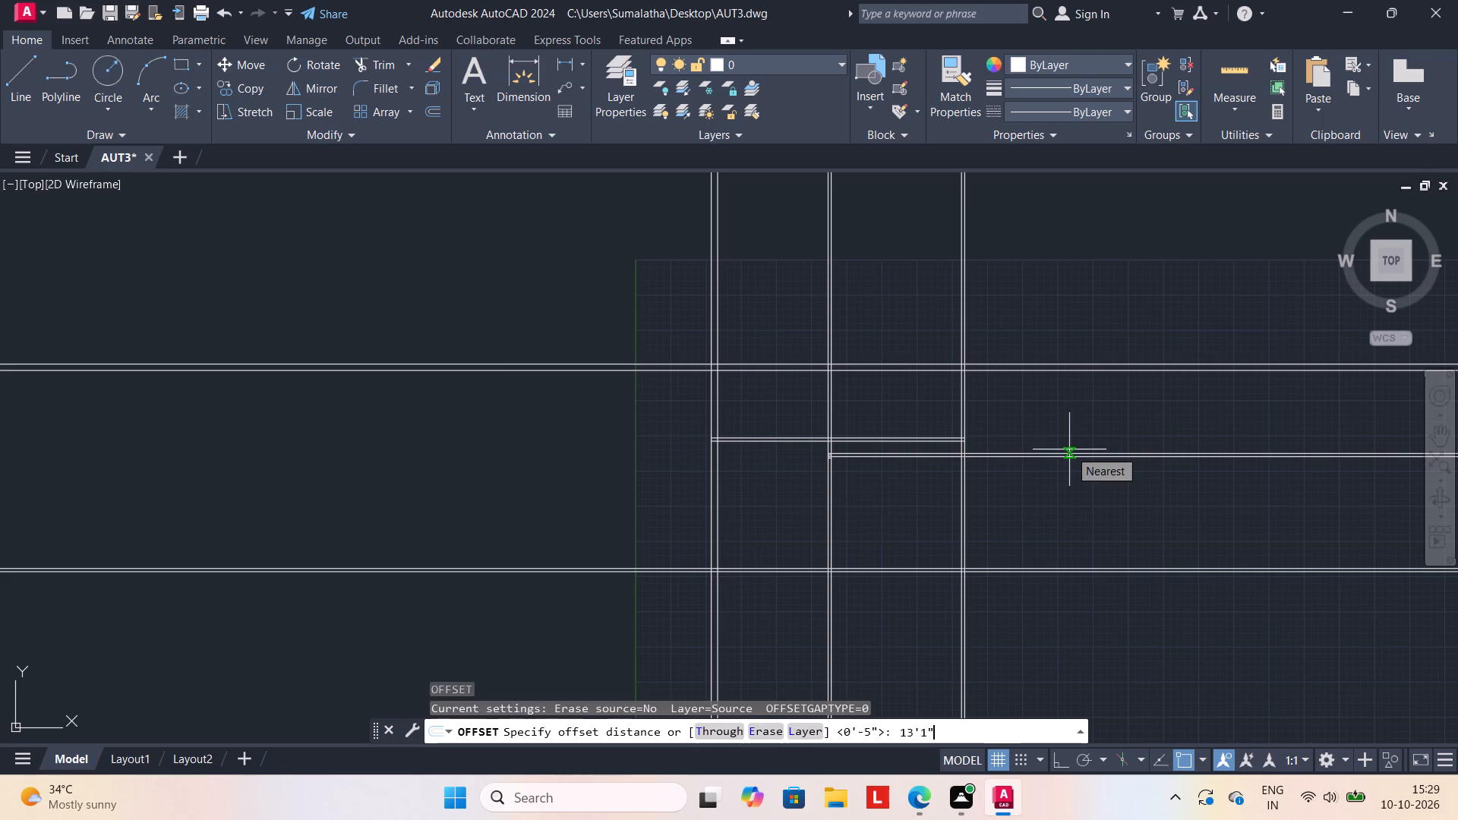
pyautogui.press('Return')
pyautogui.scroll(2, 973, 524)
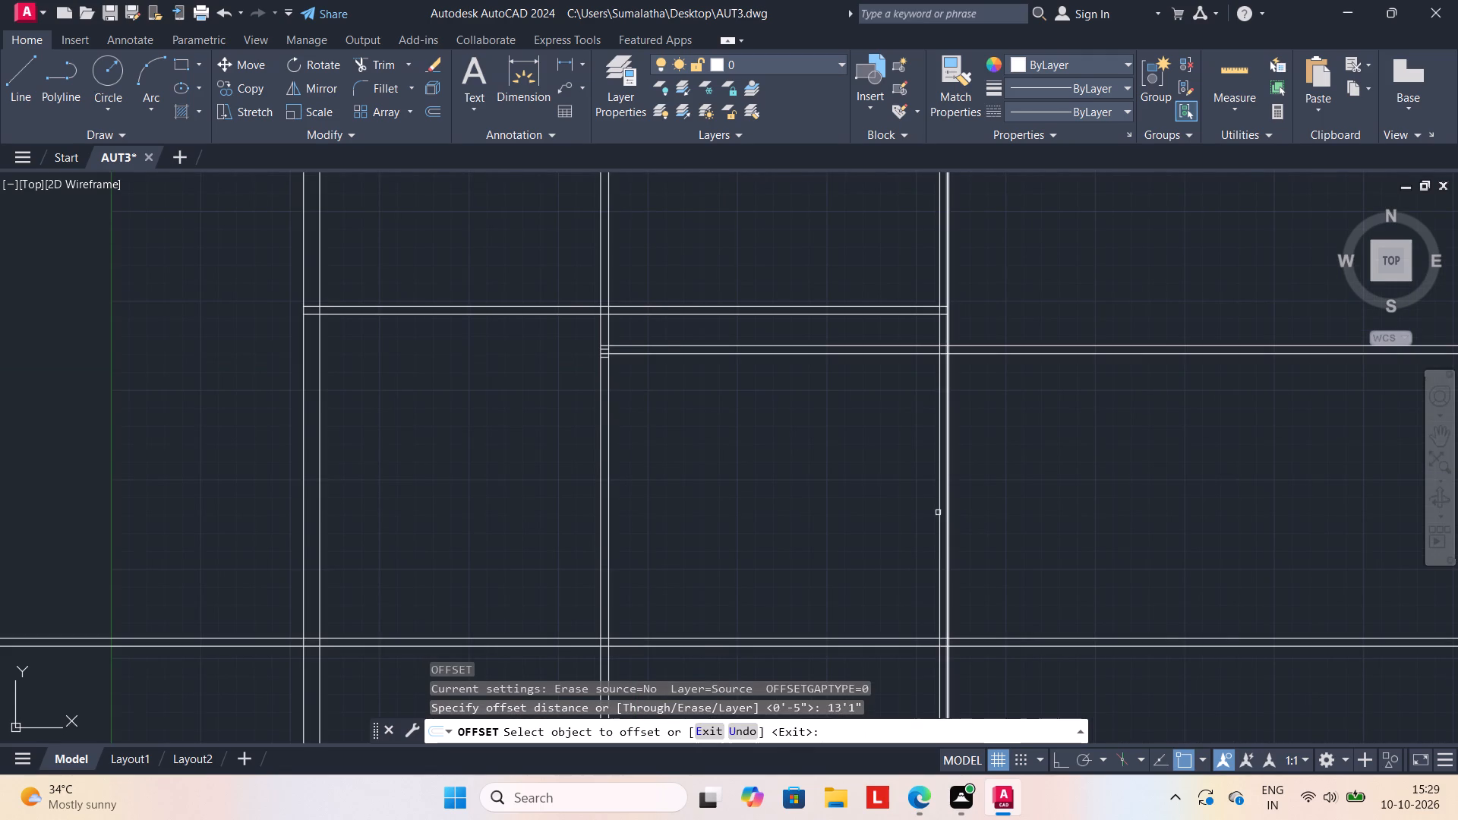
pyautogui.click(946, 508)
pyautogui.click(1043, 519)
pyautogui.scroll(-3, 1056, 522)
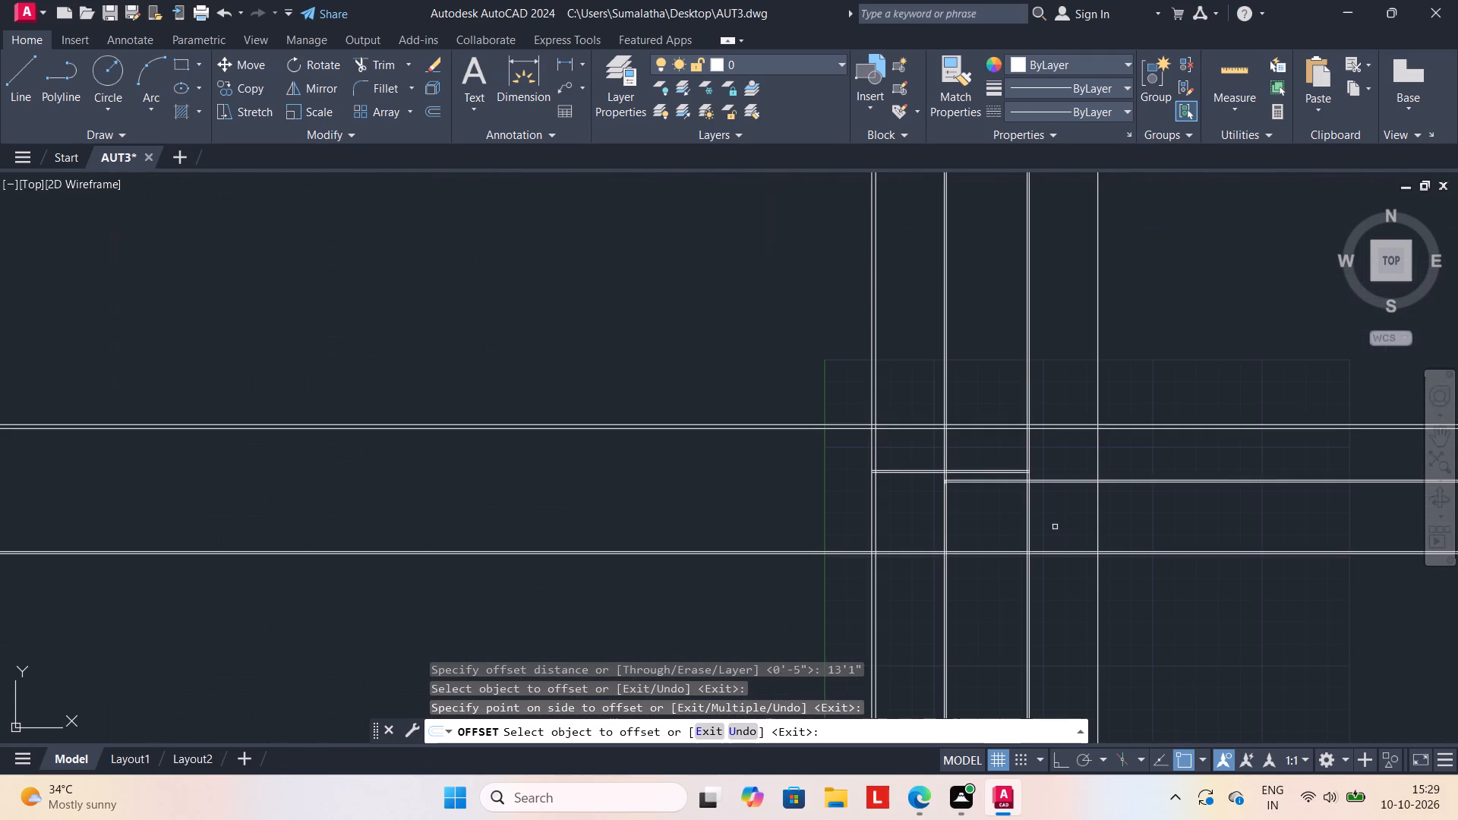
pyautogui.middleClick(1054, 530)
pyautogui.press('Escape')
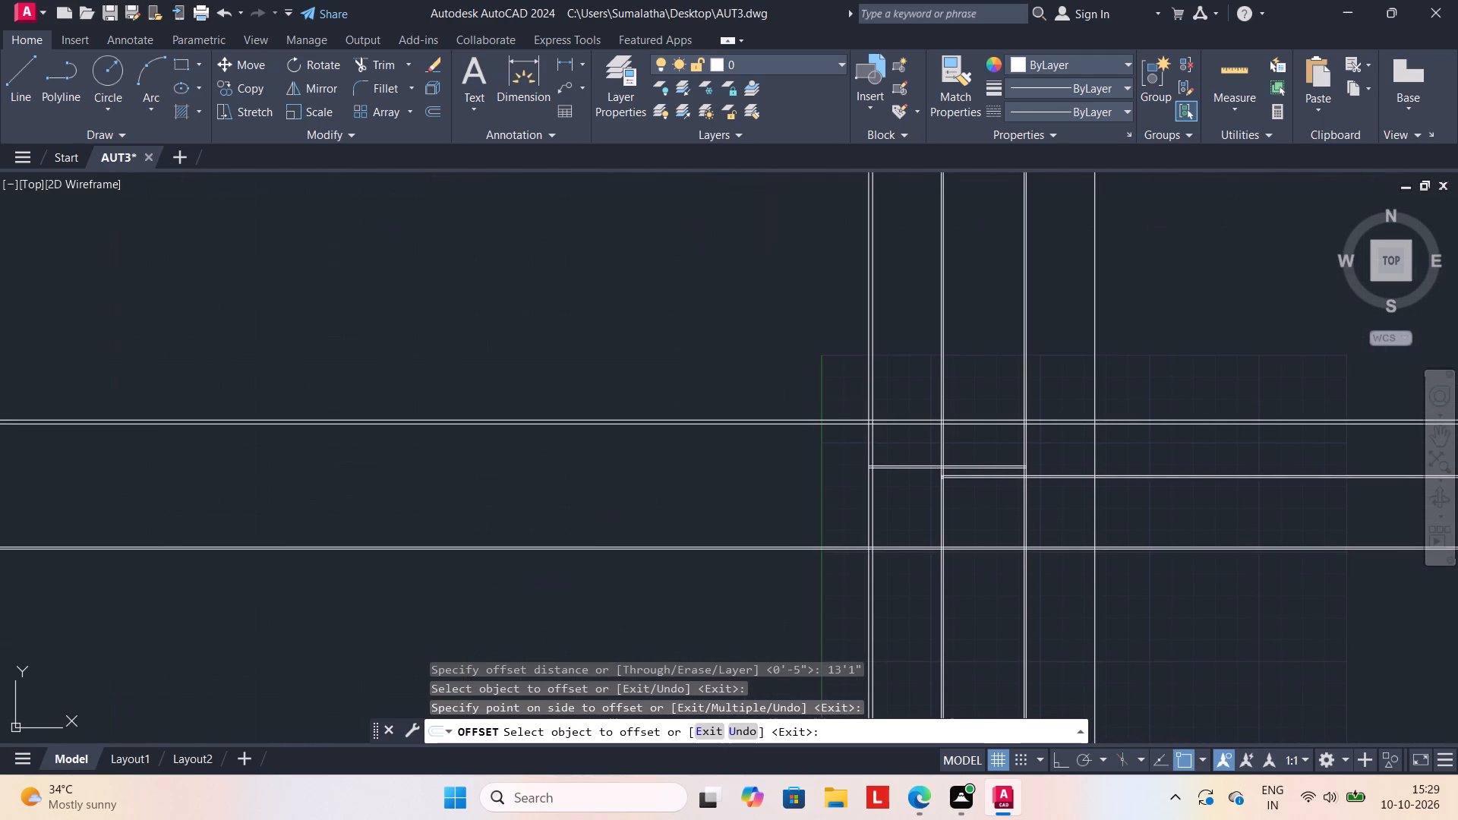
# Offset the new rightmost vertical line 9" to the right to form the outer wall, and end the offset.
pyautogui.press('o')
pyautogui.press('Return')
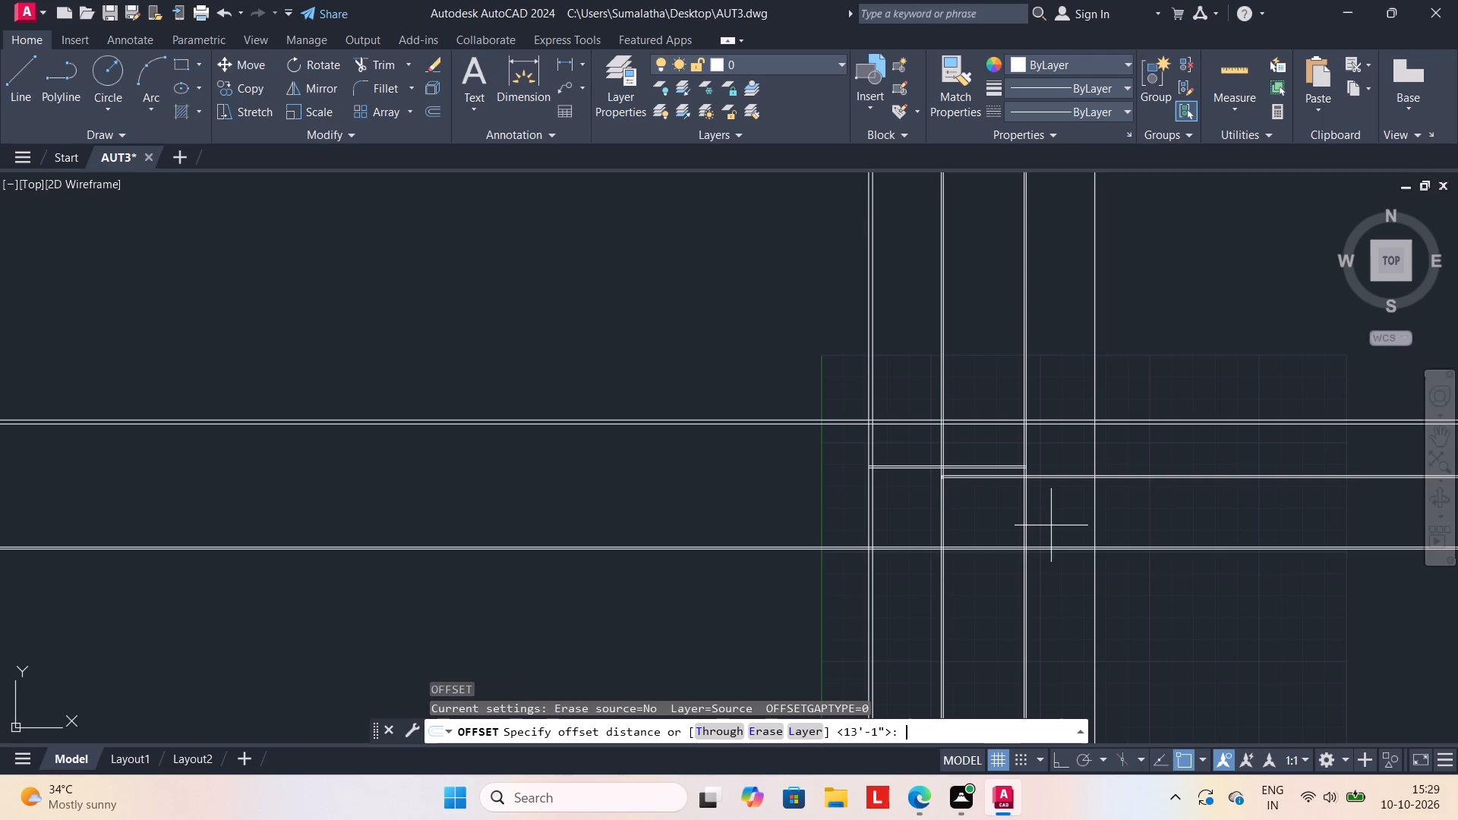
pyautogui.write('9"')
pyautogui.press('Return')
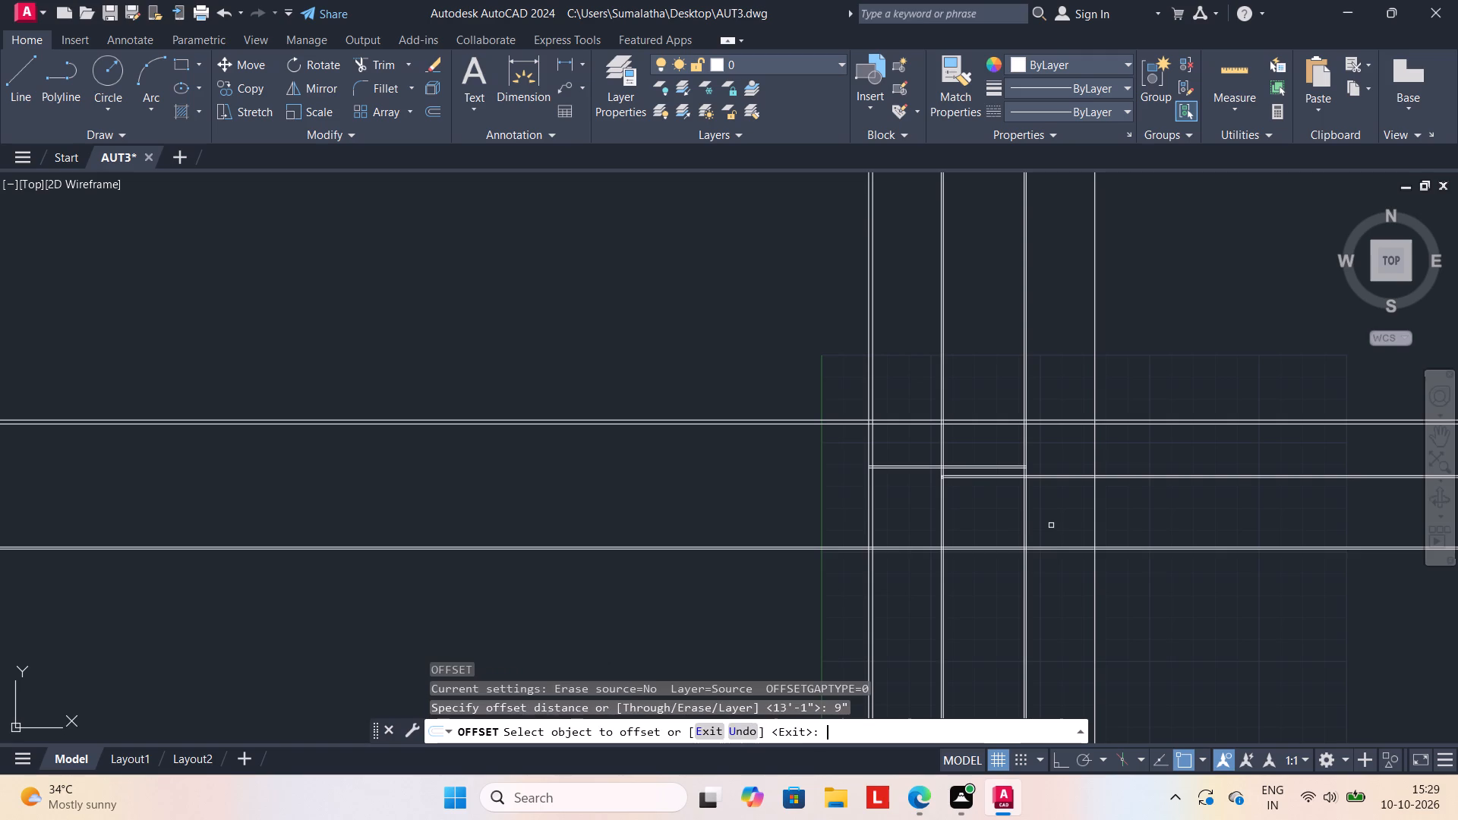
pyautogui.moveTo(1093, 503); pyautogui.dragTo(1133, 503)
pyautogui.click(1133, 503)
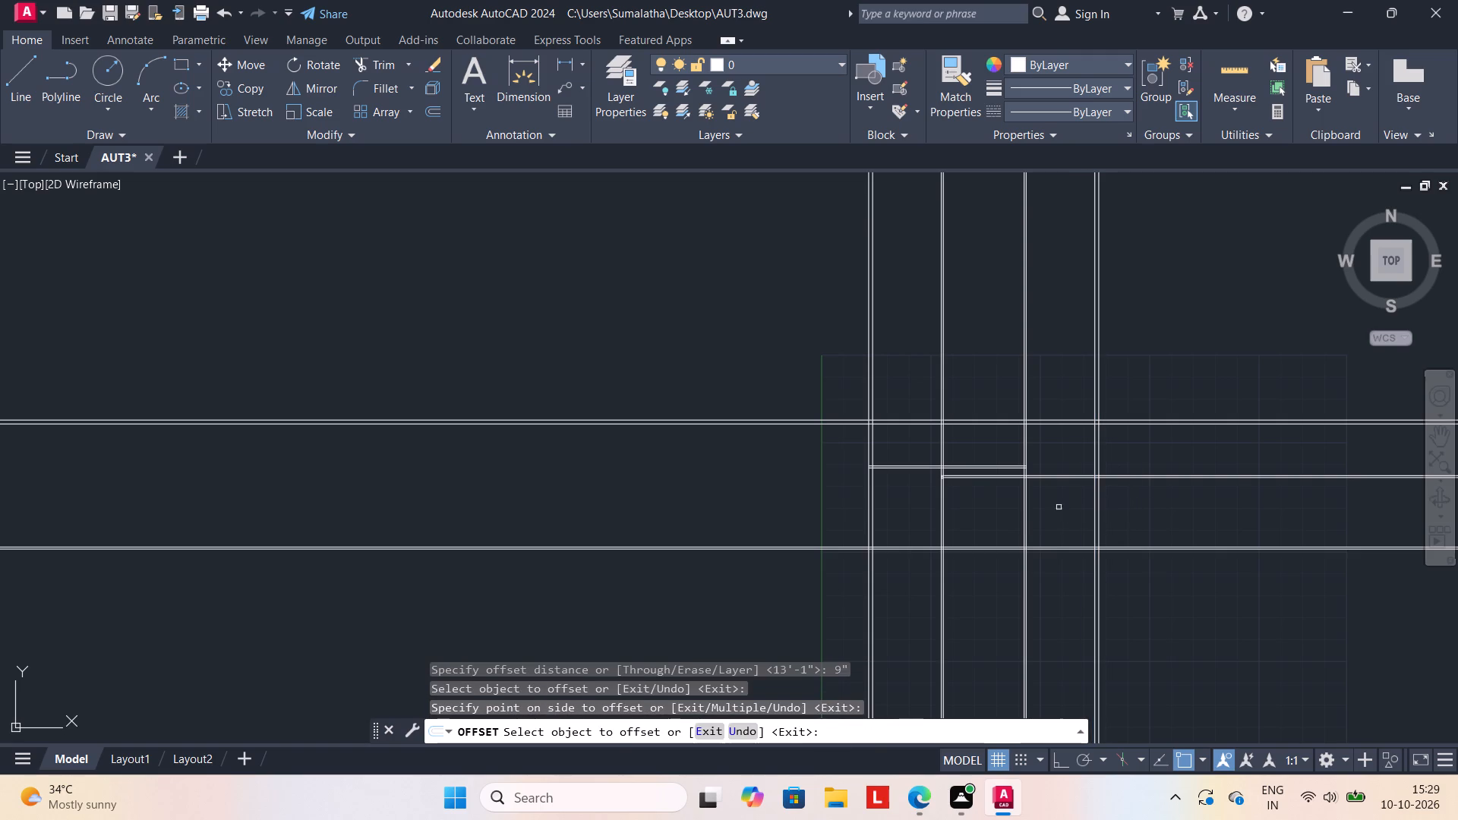
pyautogui.press('Escape')
# Extend both lines of the upper horizontal partition rightward to the outer line of the new 9" wall, and end the extend.
pyautogui.scroll(2, 1049, 466)
pyautogui.write('EX')
pyautogui.press('Return')
pyautogui.scroll(1, 1009, 488)
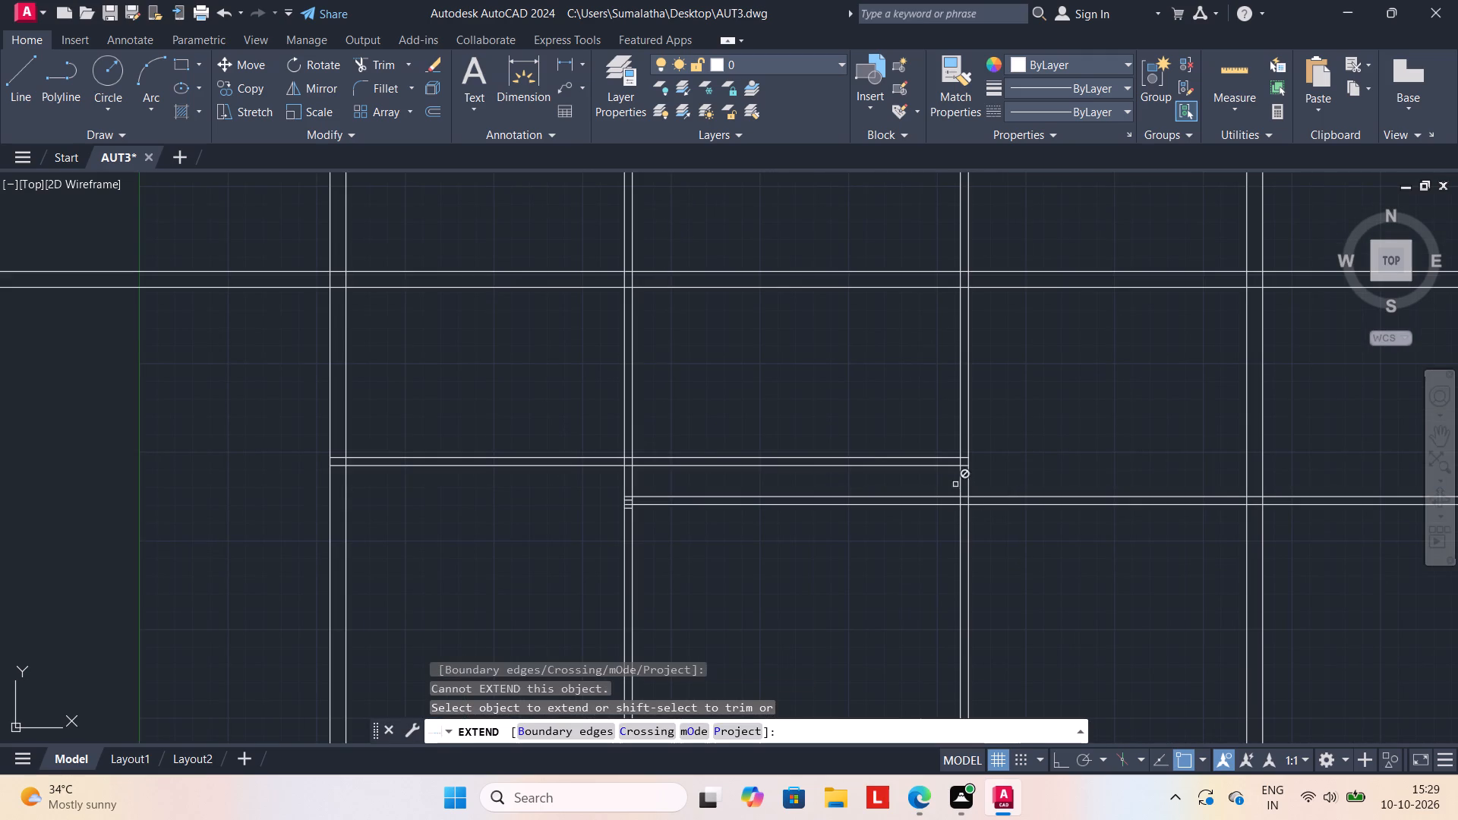
pyautogui.click(950, 455)
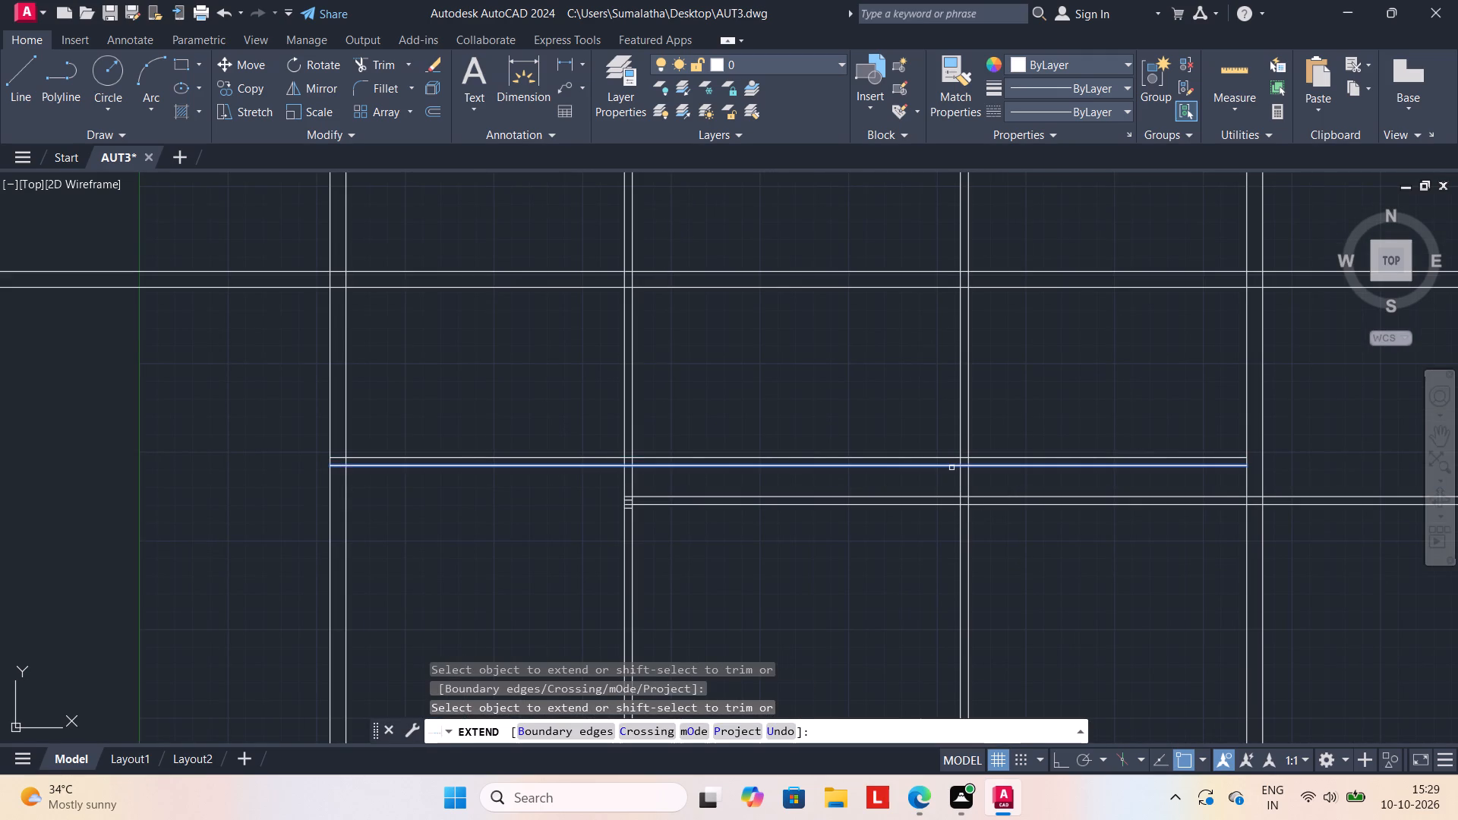
pyautogui.click(951, 468)
pyautogui.click(1070, 456)
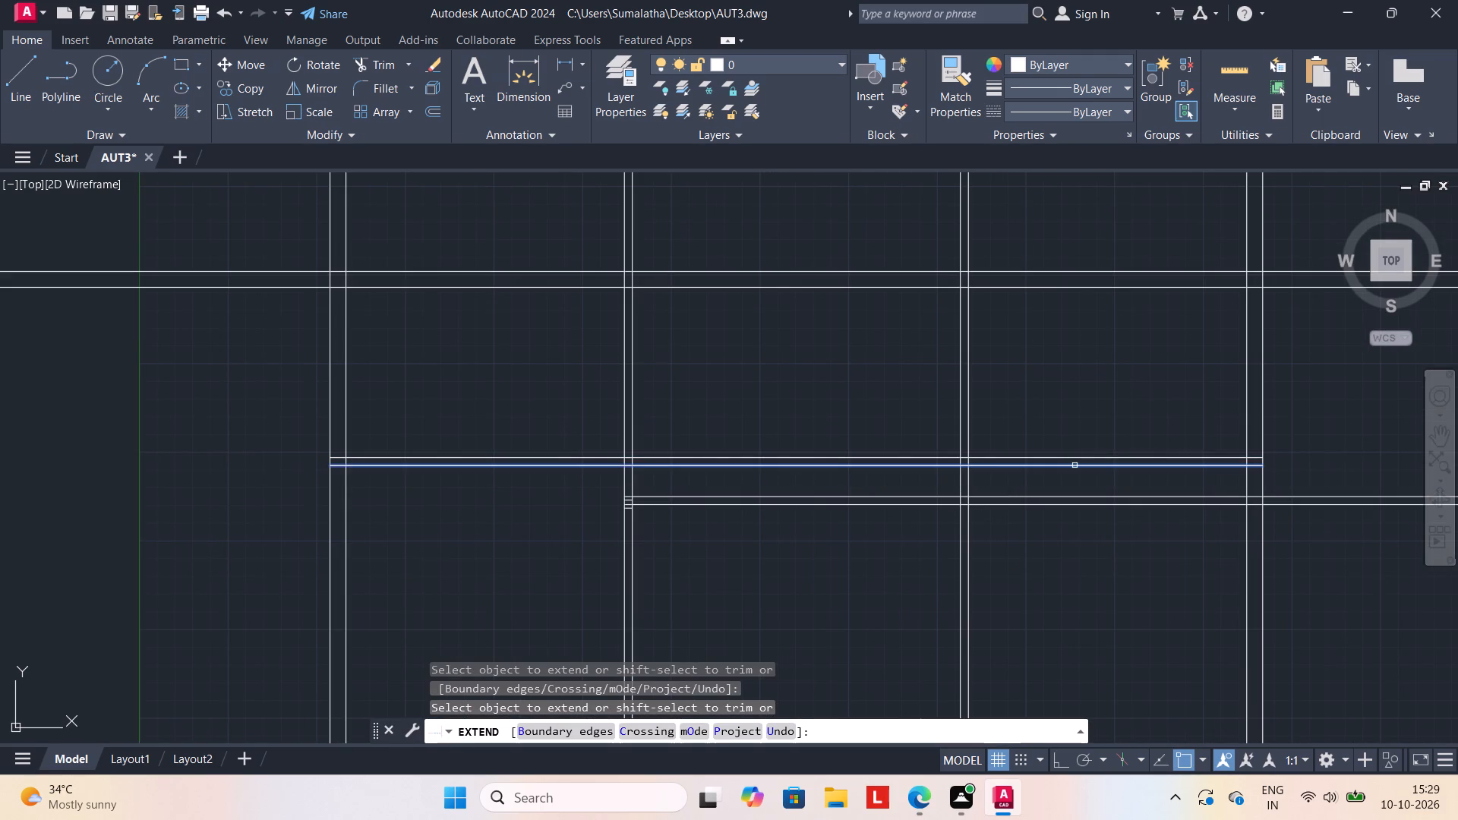
pyautogui.click(1075, 465)
pyautogui.scroll(-2, 1060, 428)
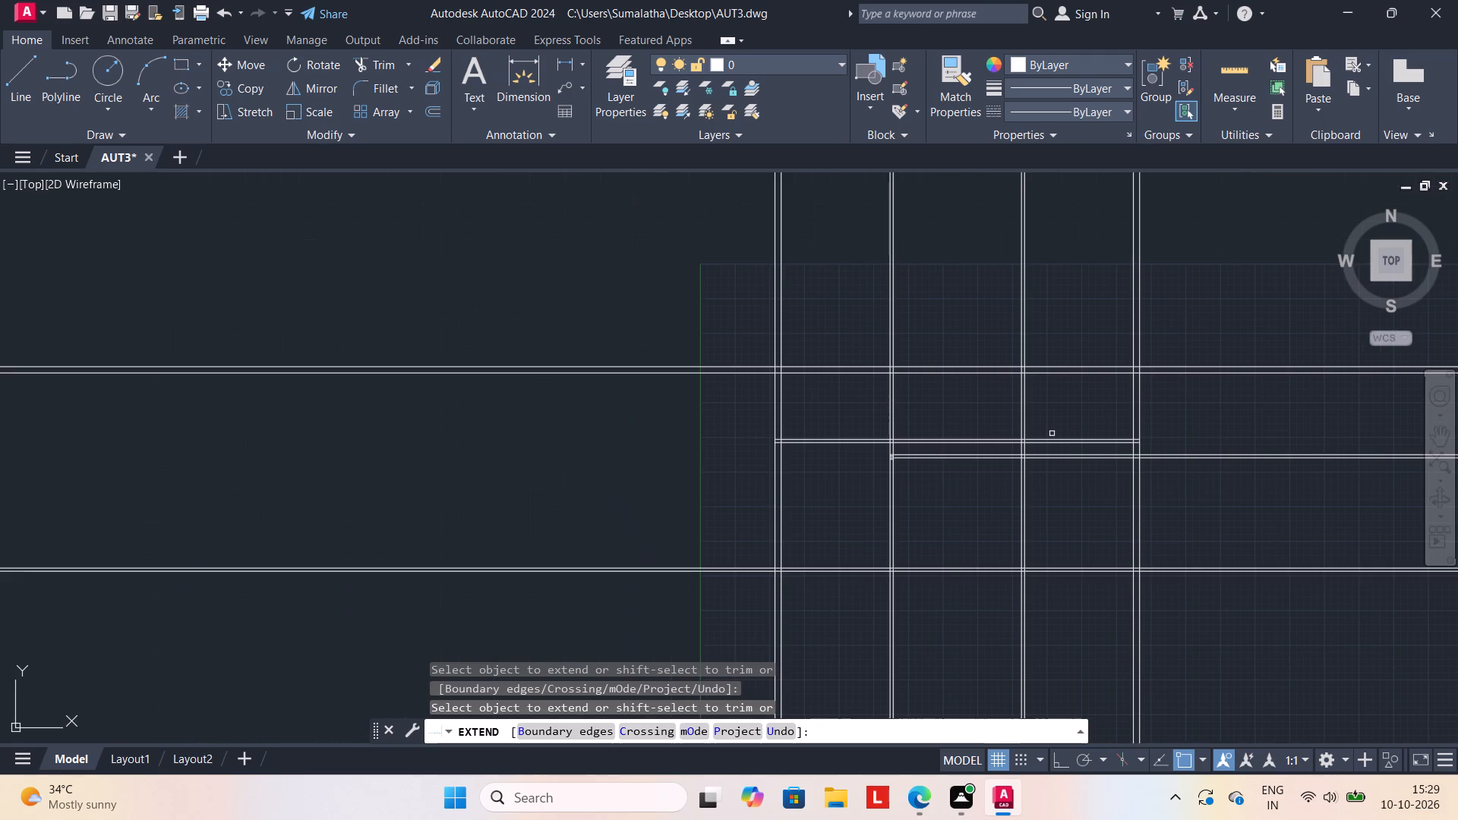
pyautogui.press('Escape')
# Trim the vertical lines above the top outer wall and the horizontal lines beyond the left outer wall, and end the trim.
pyautogui.write('TR')
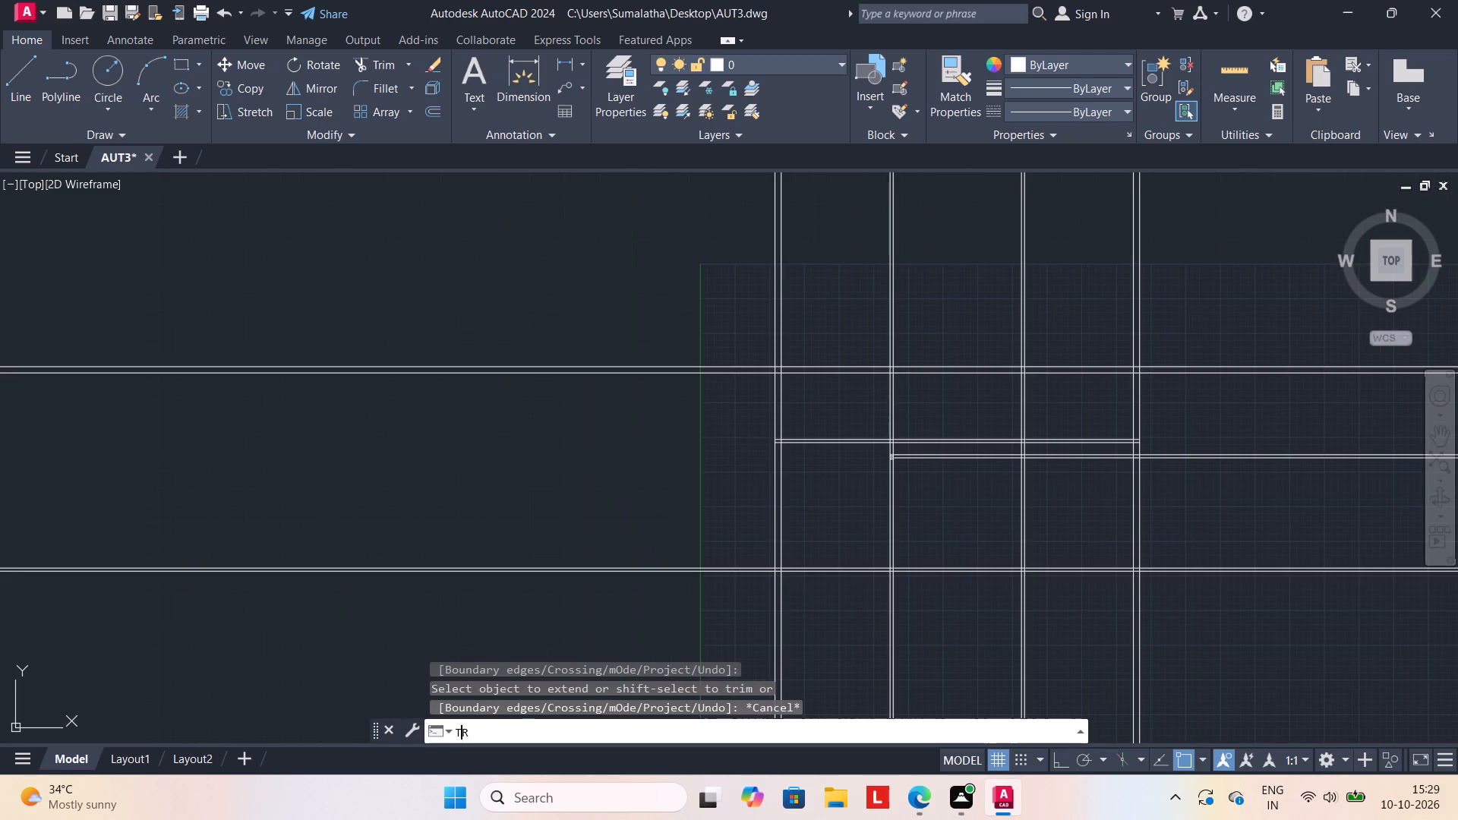
pyautogui.press('Return')
pyautogui.moveTo(1193, 238); pyautogui.dragTo(630, 292)
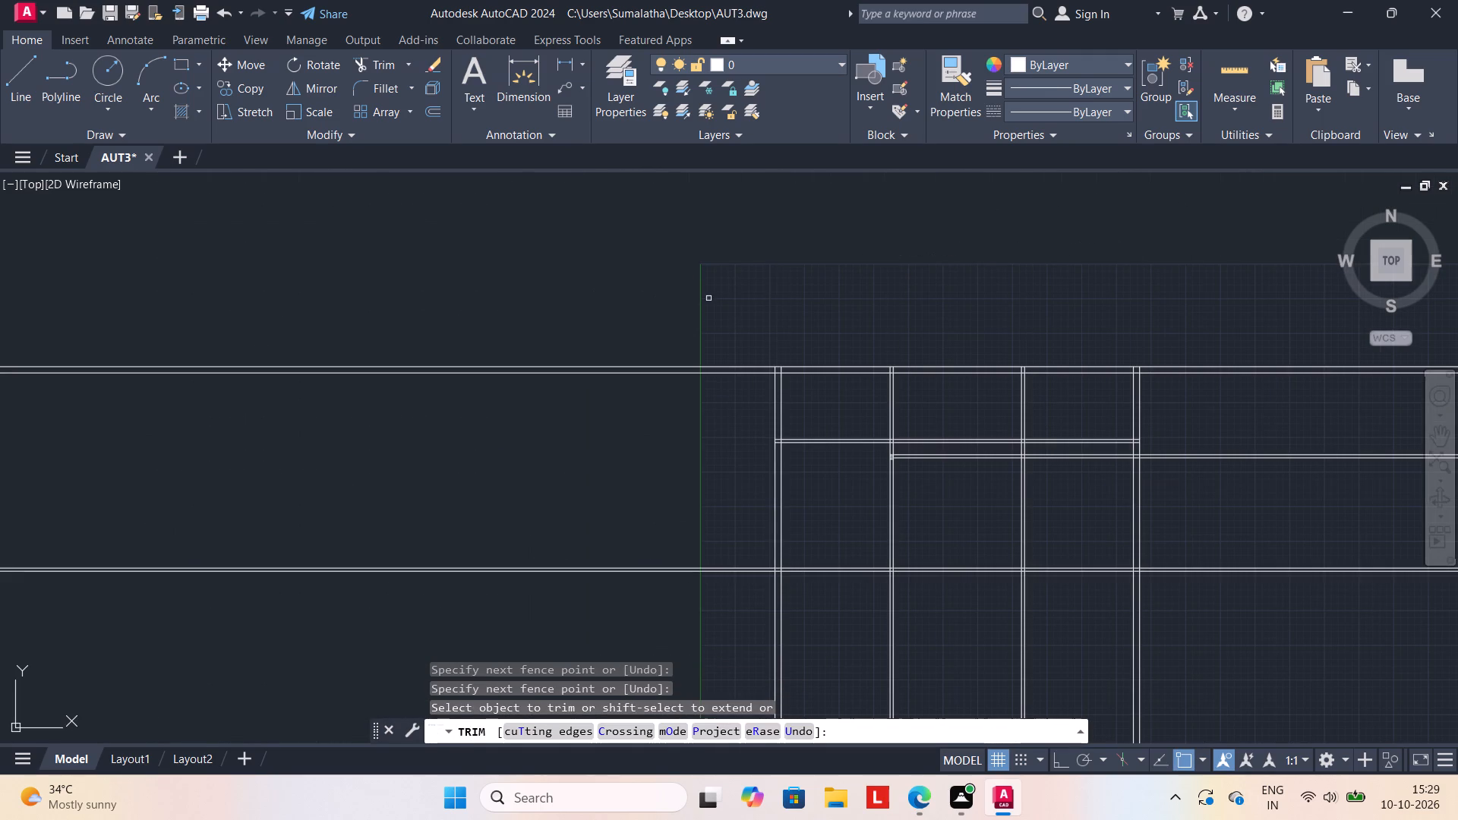
pyautogui.moveTo(621, 330); pyautogui.dragTo(512, 673)
pyautogui.press('Escape')
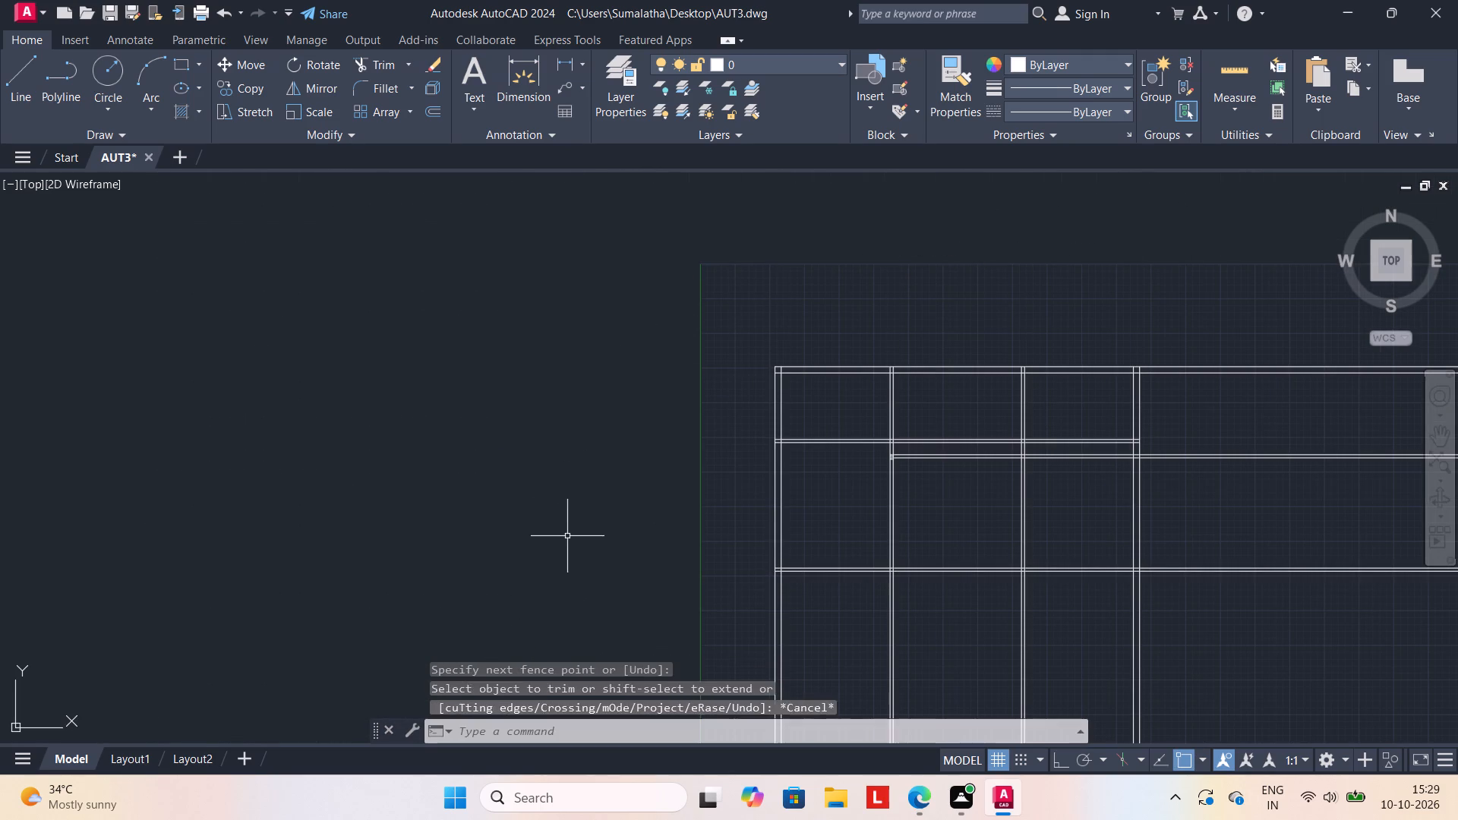
pyautogui.press('Escape')
pyautogui.press('Escape')
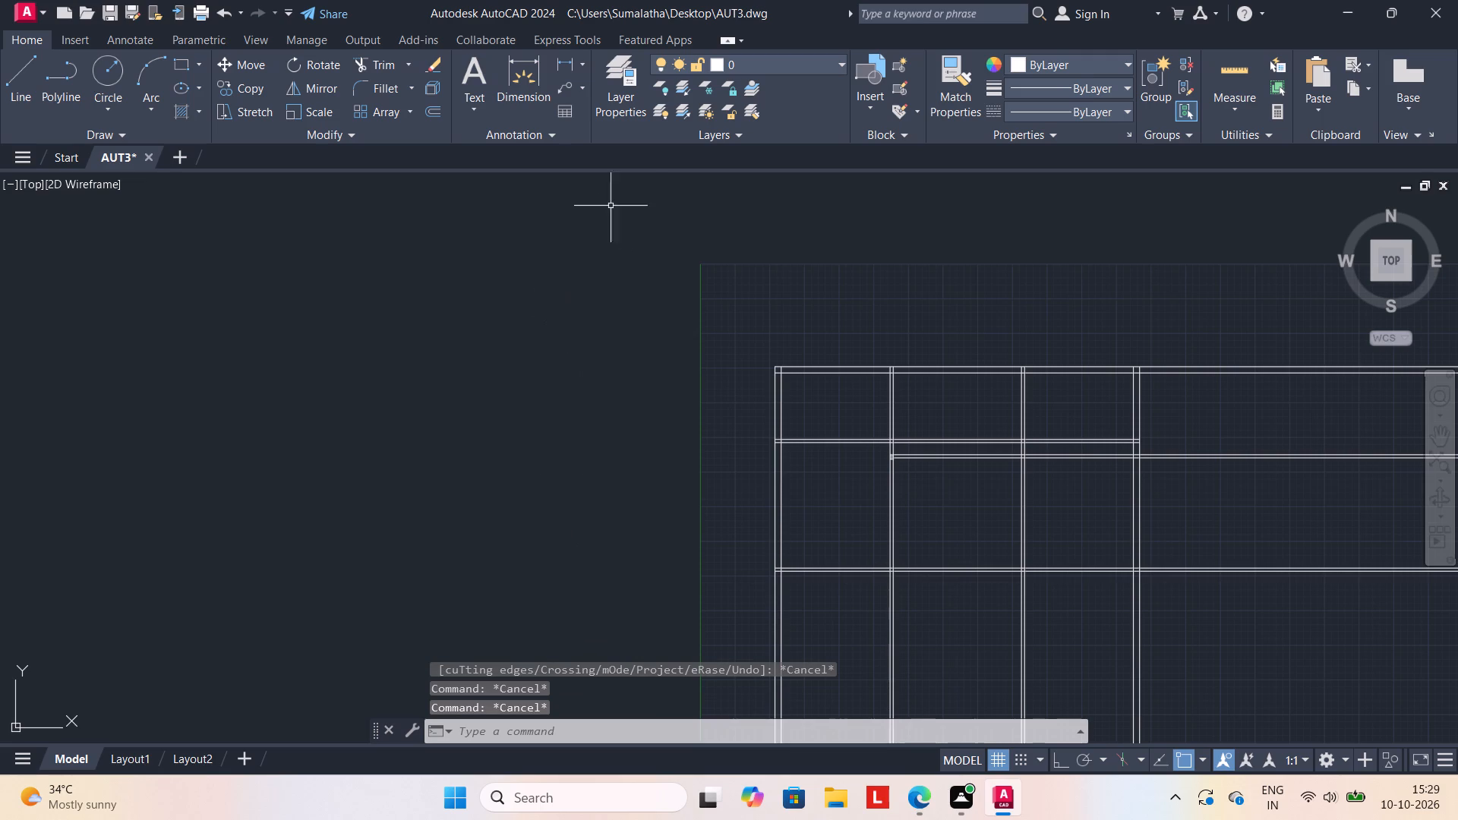
# Add a linear dimension above the top outer wall, from the left outer corner to the outer line of the right wall.
pyautogui.click(566, 61)
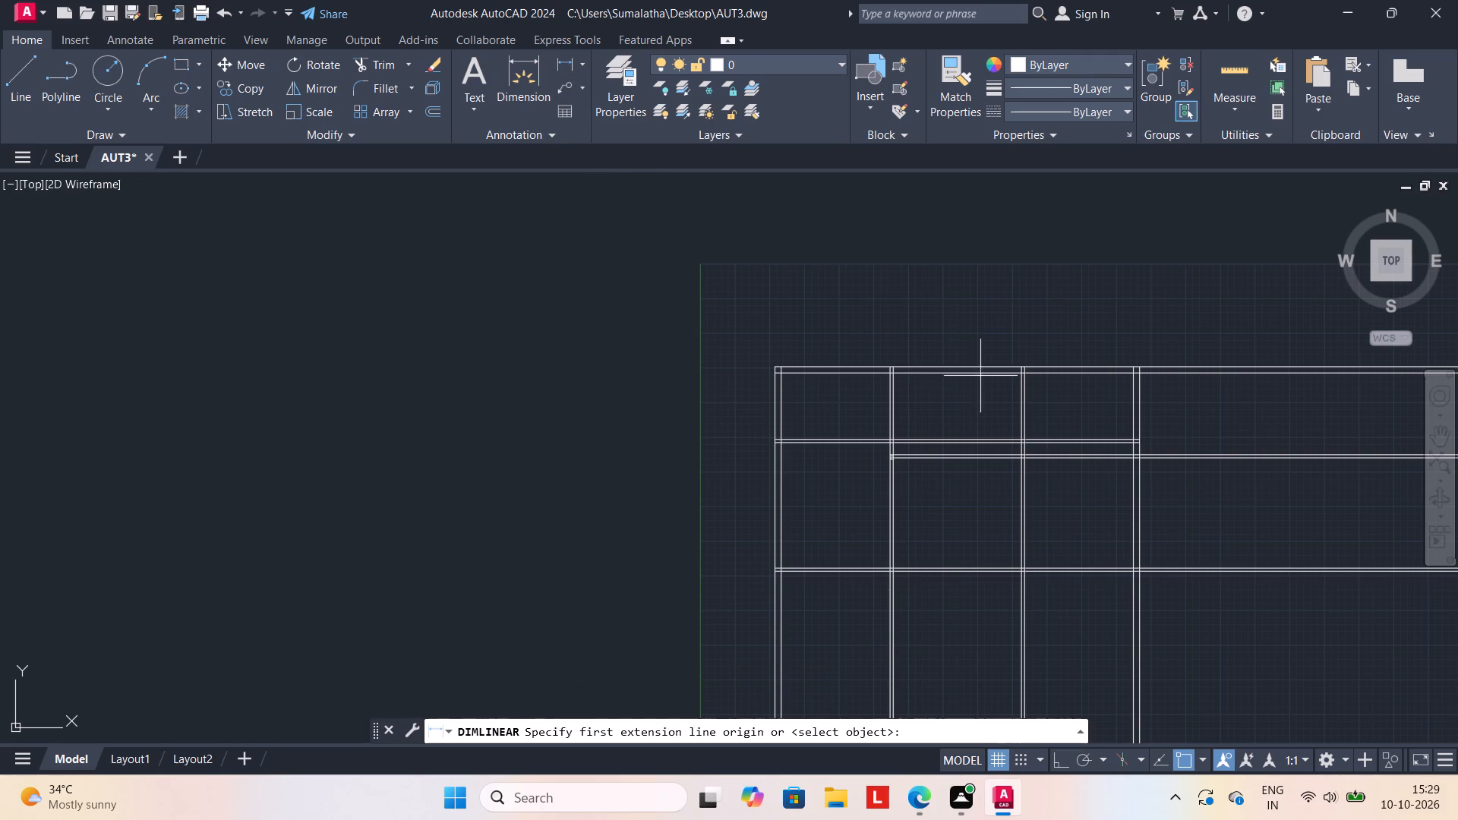
pyautogui.scroll(1, 982, 374)
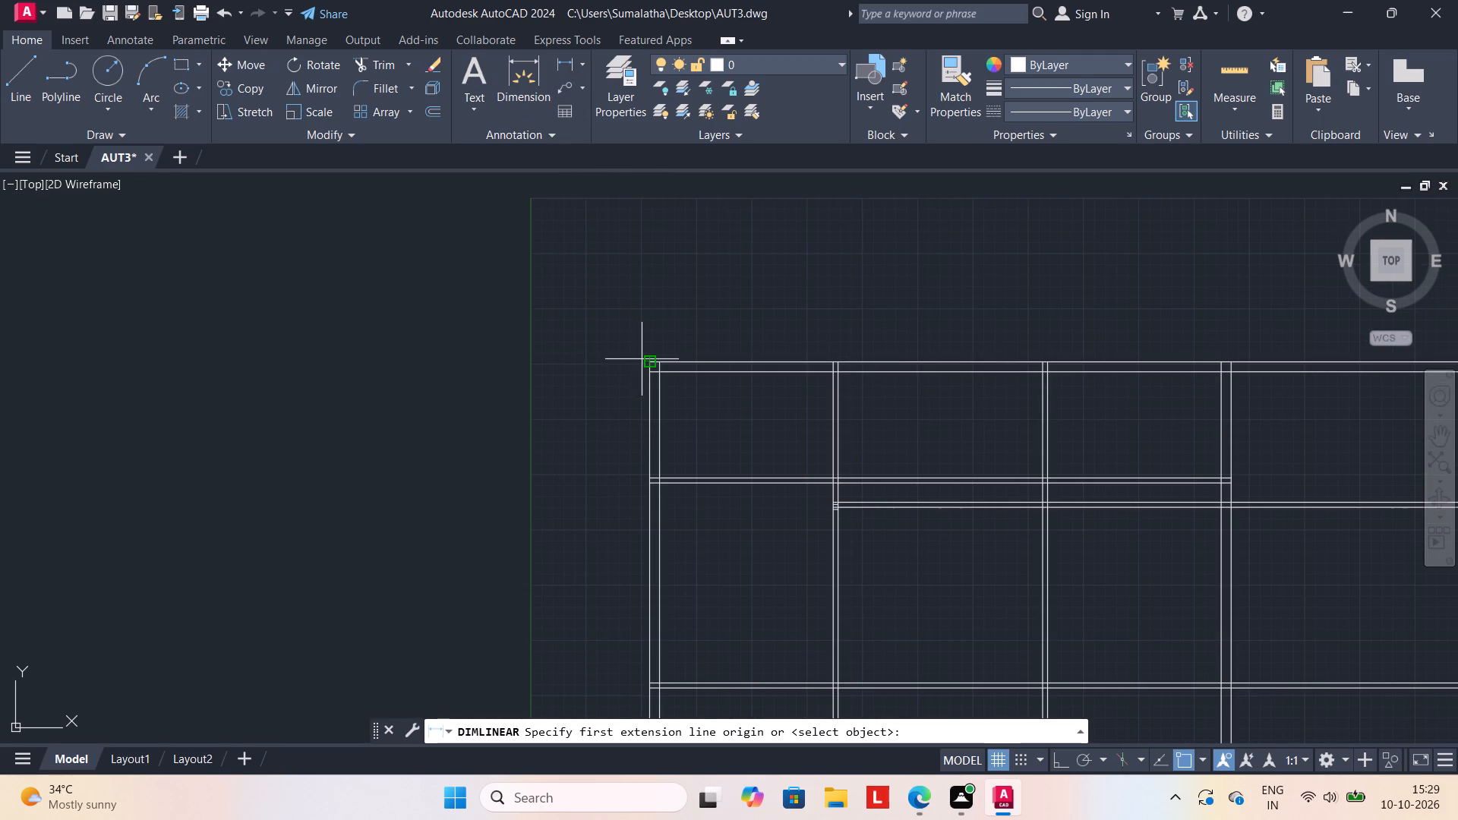
pyautogui.click(642, 359)
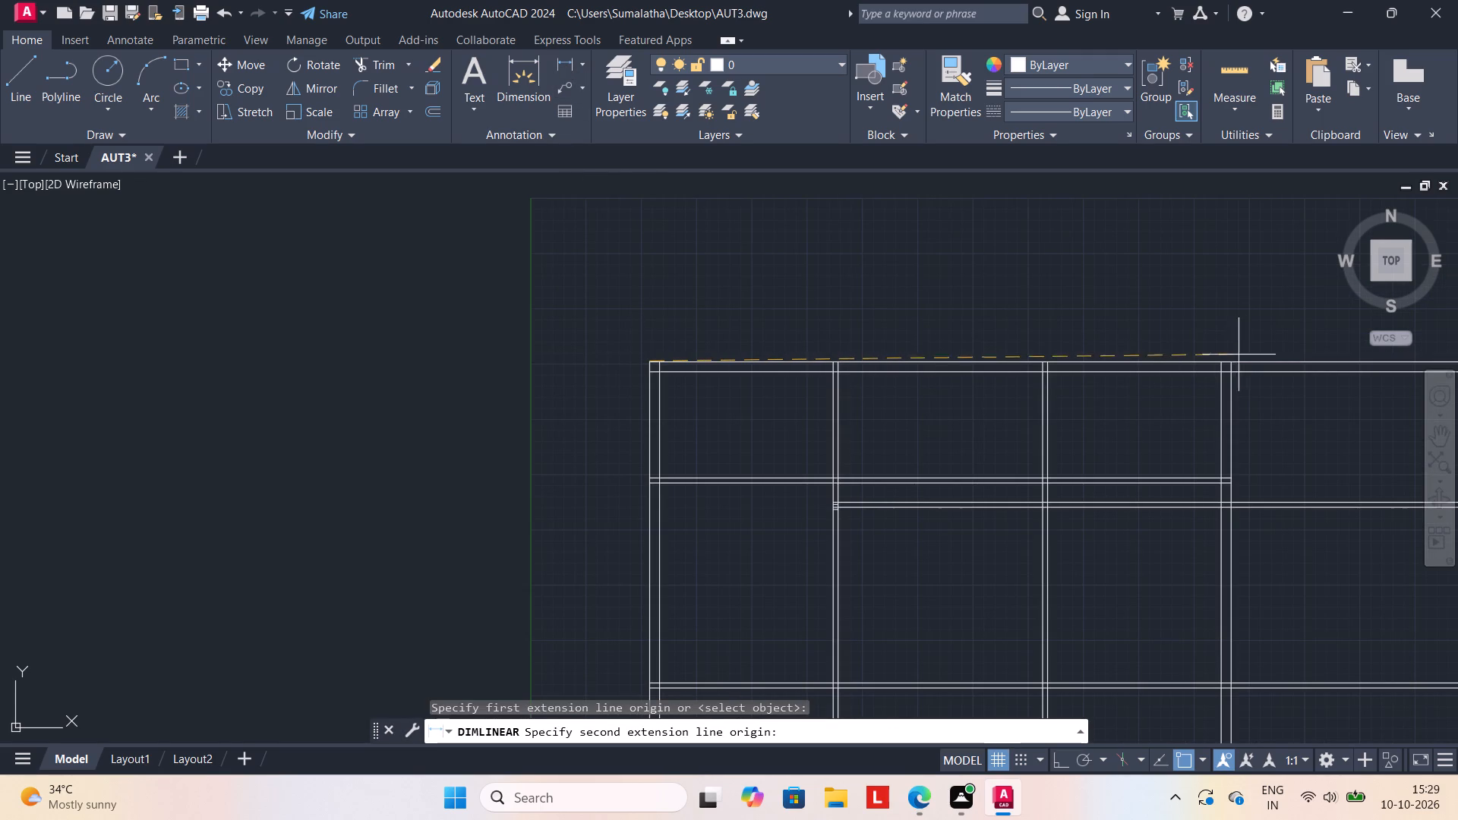
pyautogui.click(1235, 357)
pyautogui.click(1230, 337)
pyautogui.scroll(2, 964, 354)
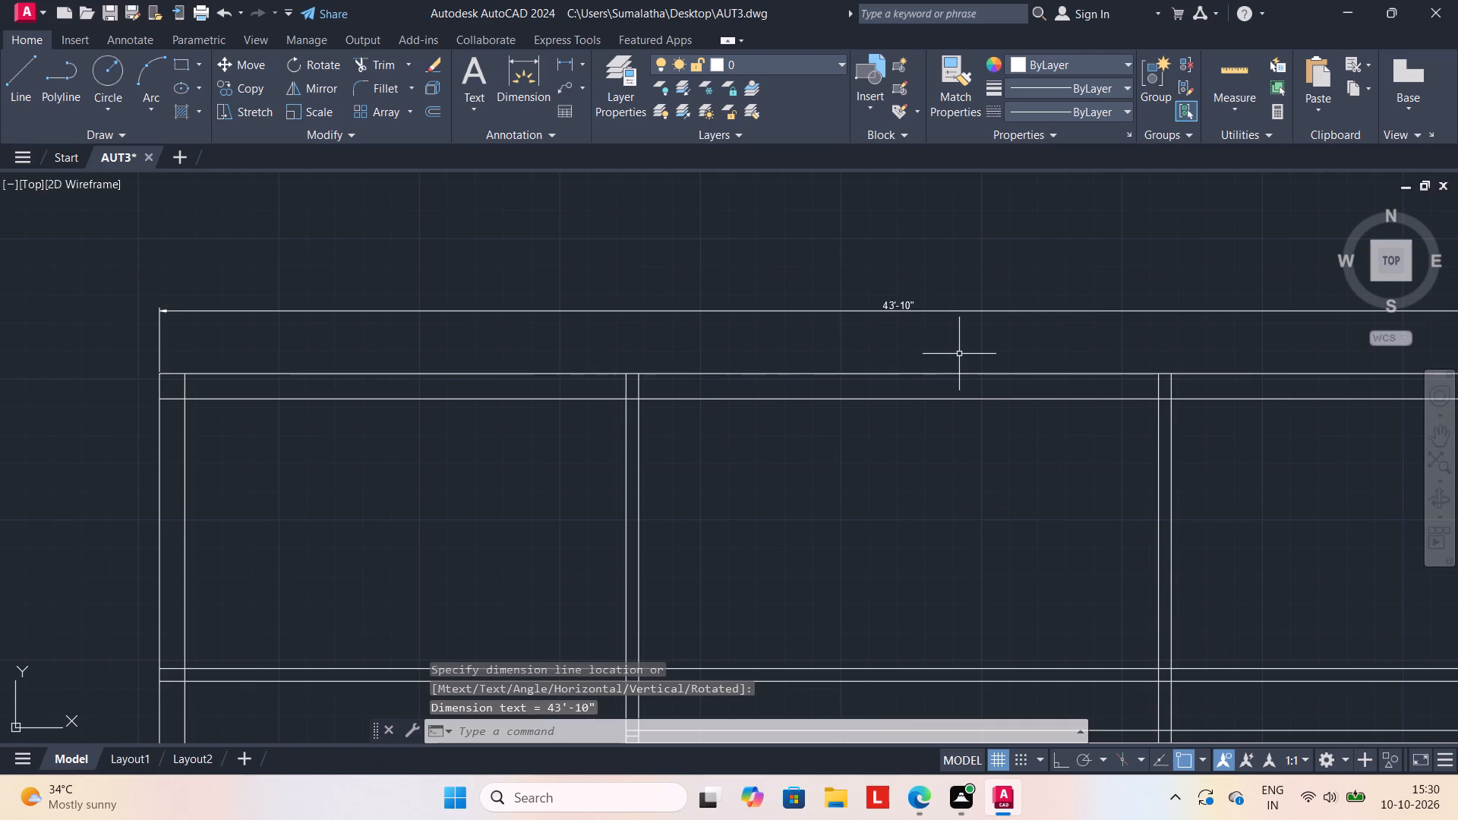
pyautogui.scroll(1, 931, 328)
pyautogui.scroll(-3, 931, 328)
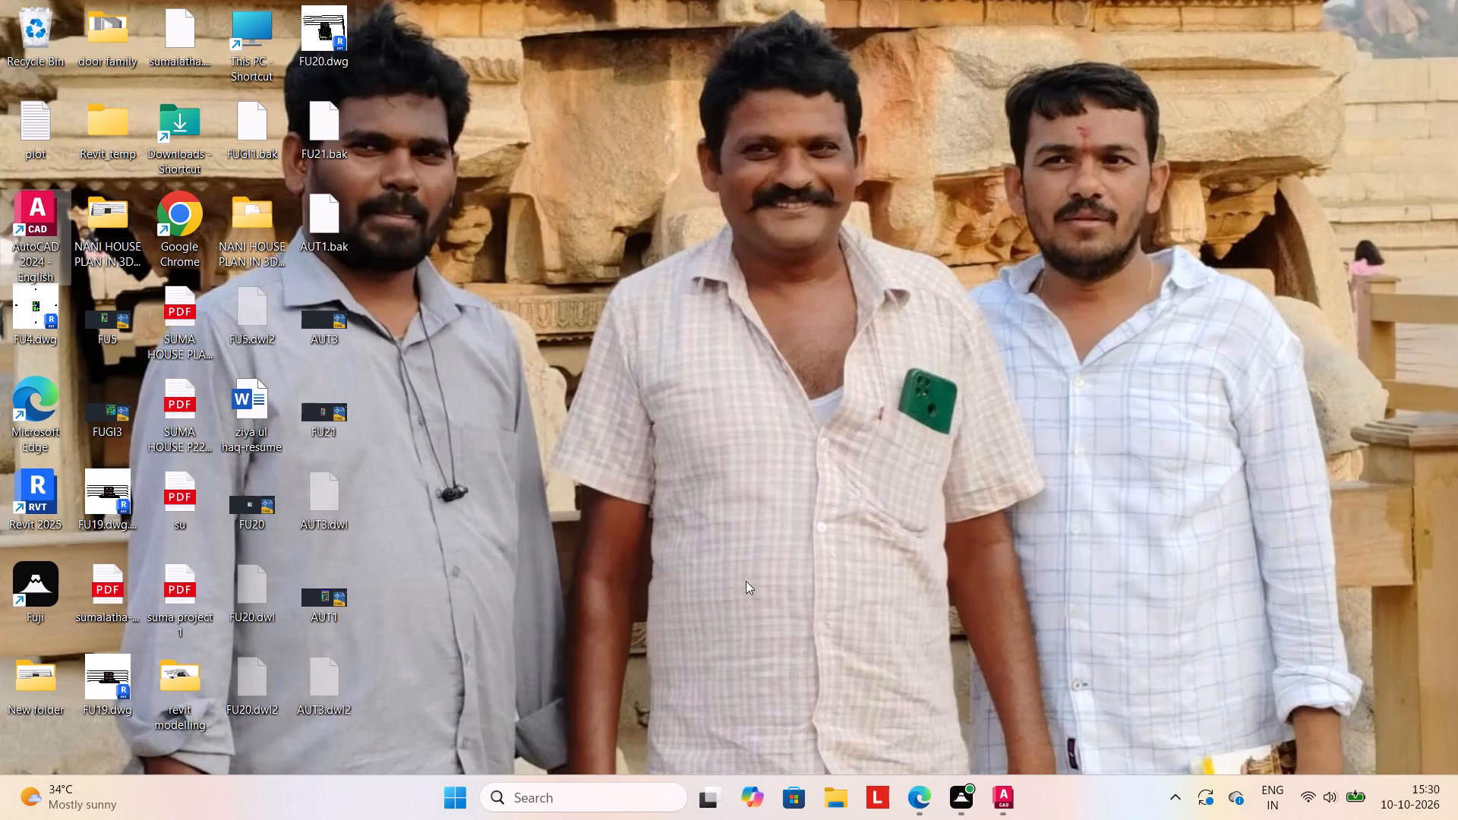
# Return to the AUT3 drawing, offset the left outer wall's outer line 50' to the right, and end the offset.
pyautogui.click(1003, 795)
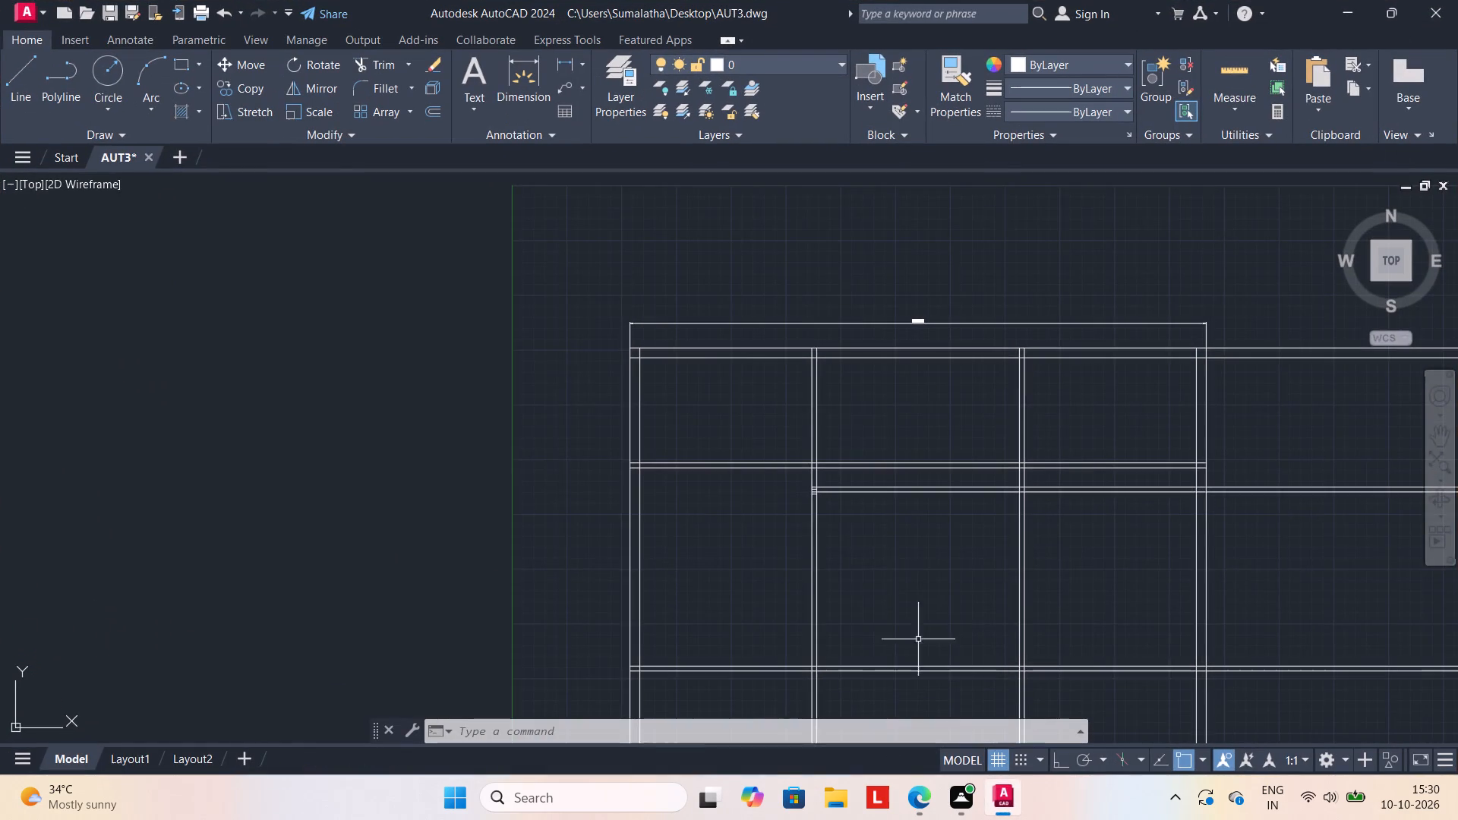
pyautogui.scroll(-2, 817, 489)
pyautogui.moveTo(806, 490); pyautogui.dragTo(633, 437, button='middle')
pyautogui.scroll(1, 676, 458)
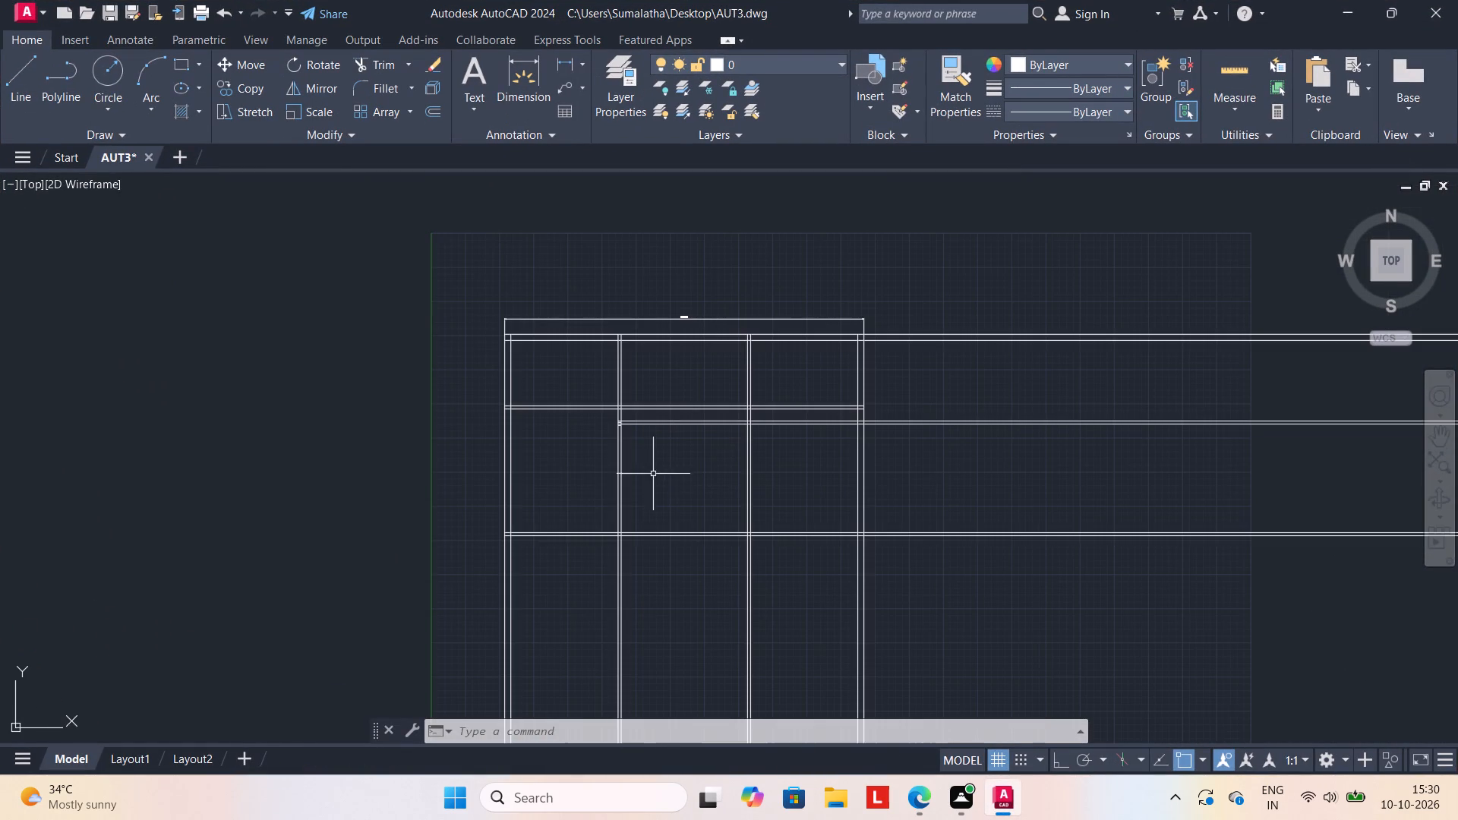
pyautogui.press('o')
pyautogui.press('Return')
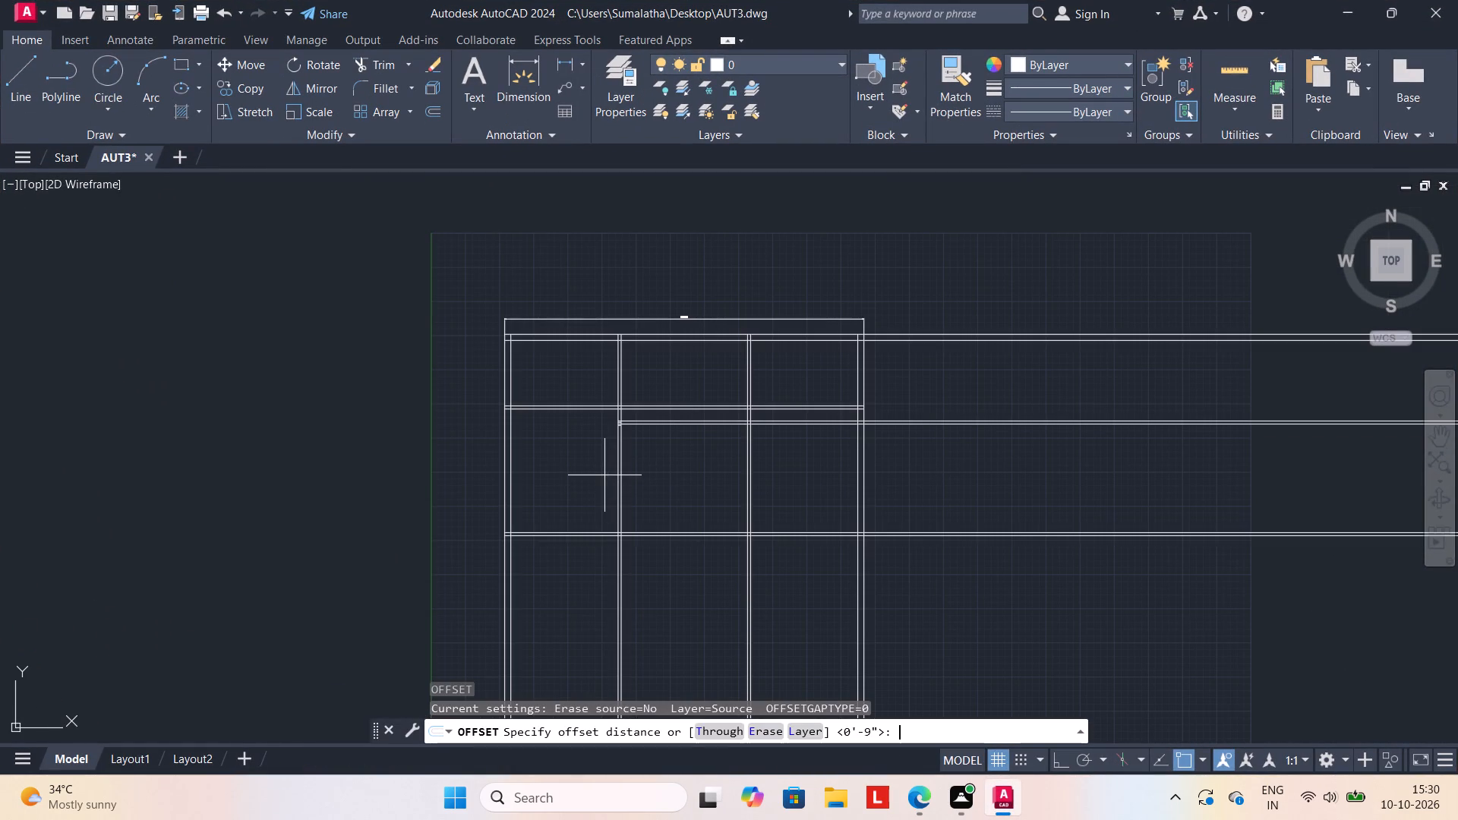
pyautogui.write('50')
pyautogui.press("'")
pyautogui.press('Return')
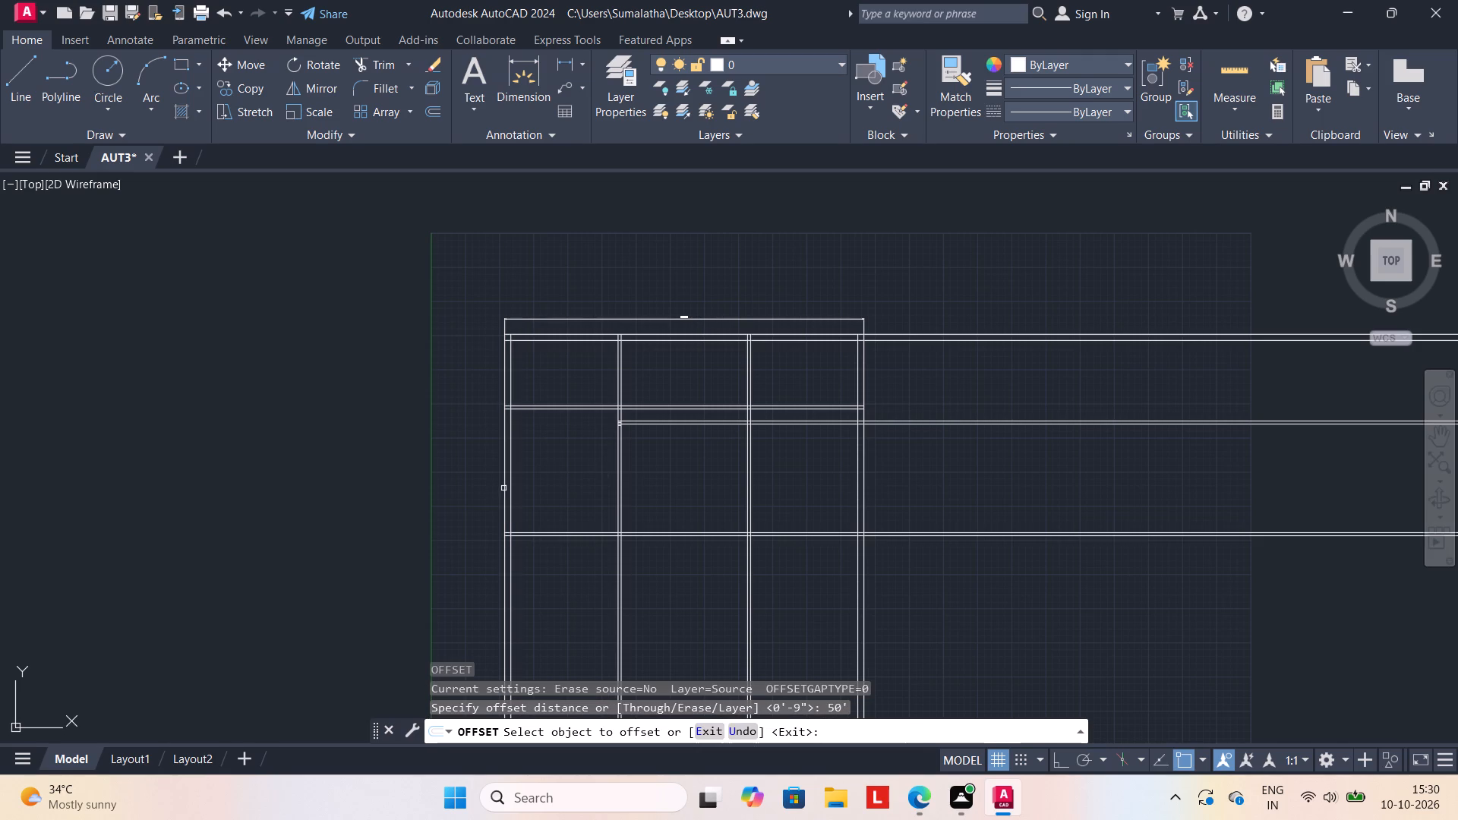
pyautogui.click(504, 485)
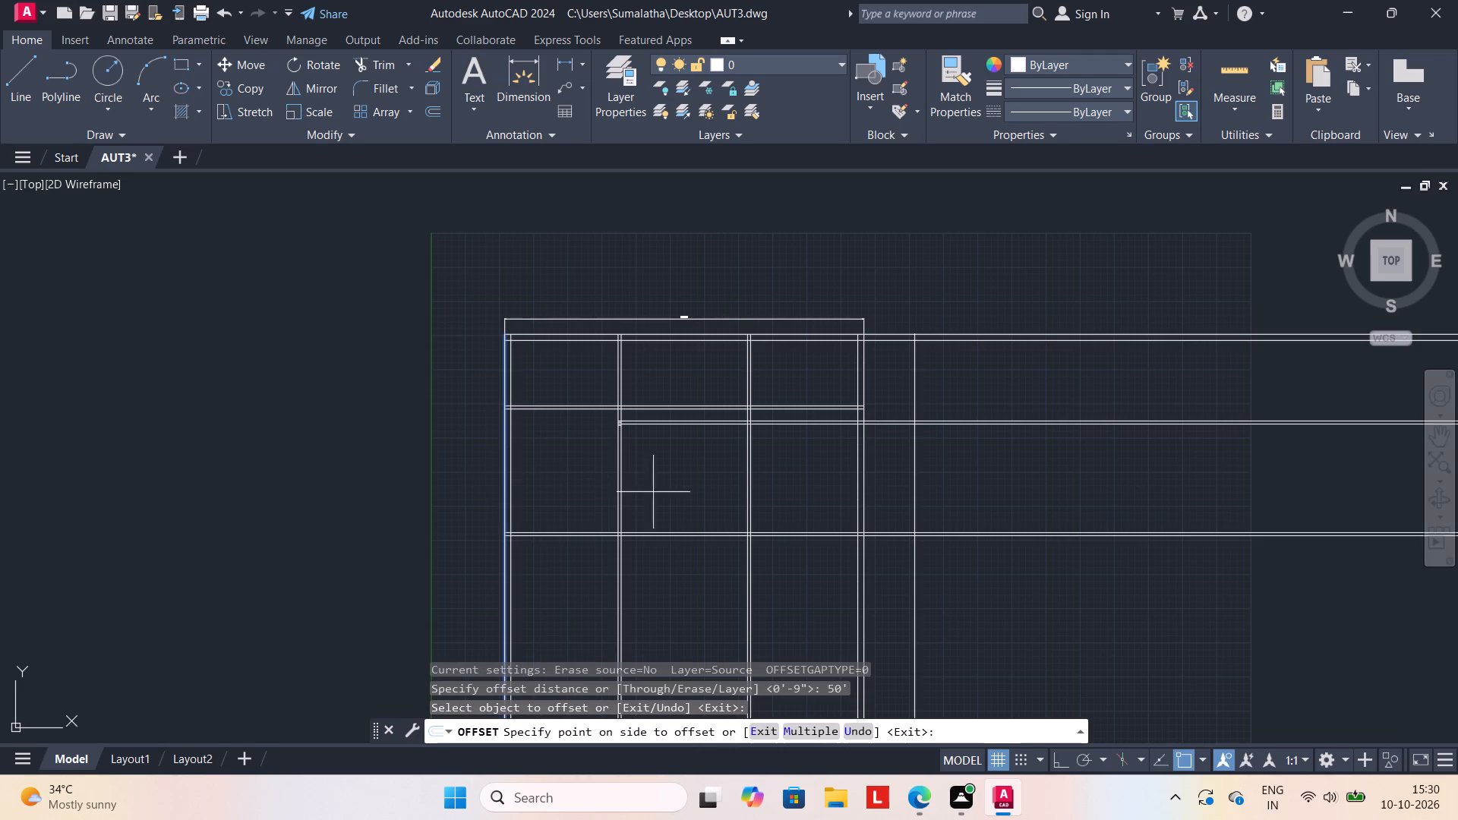
pyautogui.click(658, 492)
pyautogui.press('Escape')
pyautogui.press('Escape')
pyautogui.press('Escape')
pyautogui.press('Escape')
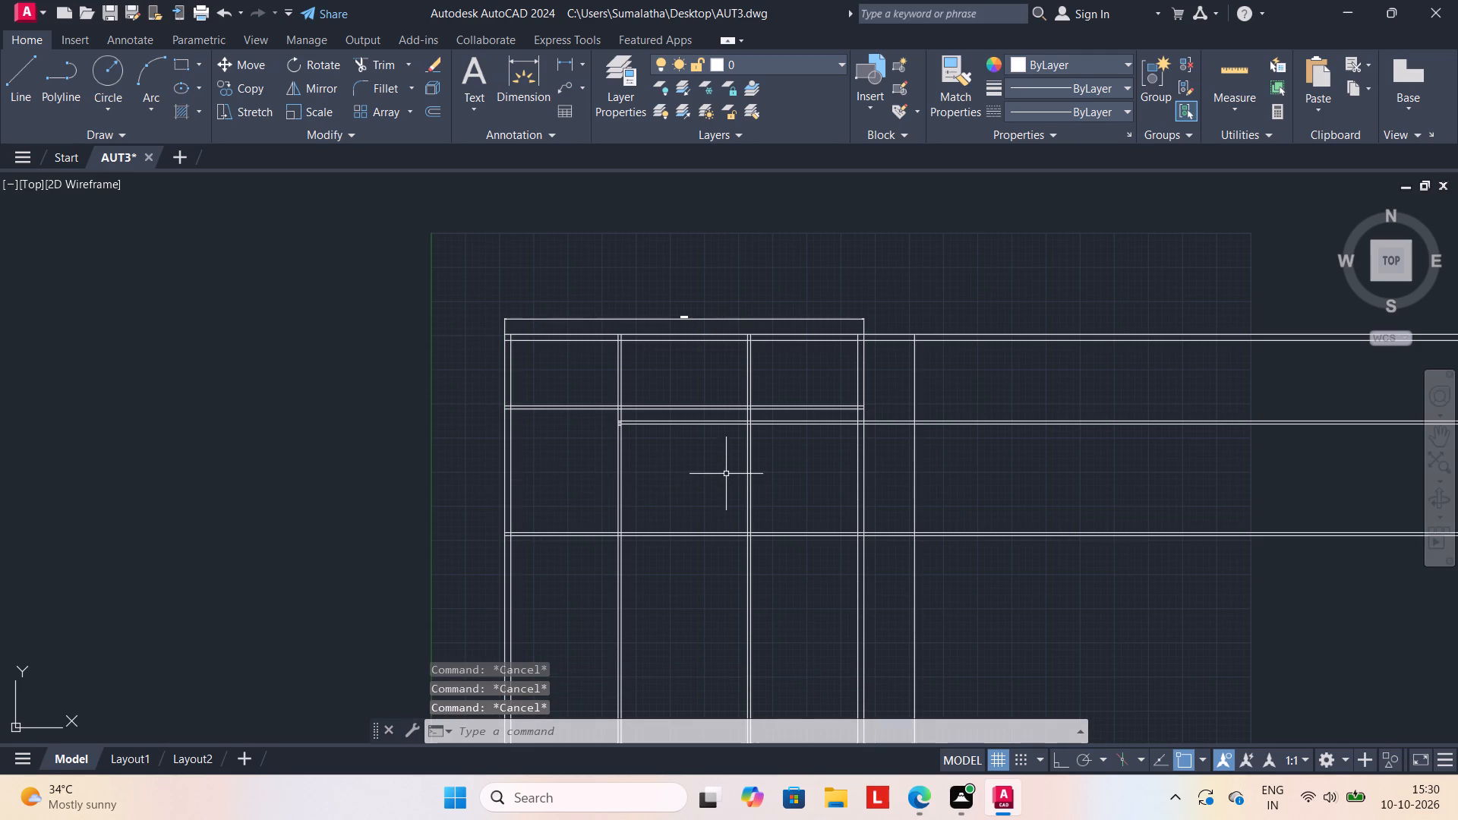
# Trim the old right wall between the top outer wall and the lower horizontal partition, plus the partition lines reaching the 50' line.
pyautogui.write('TR')
pyautogui.press('Return')
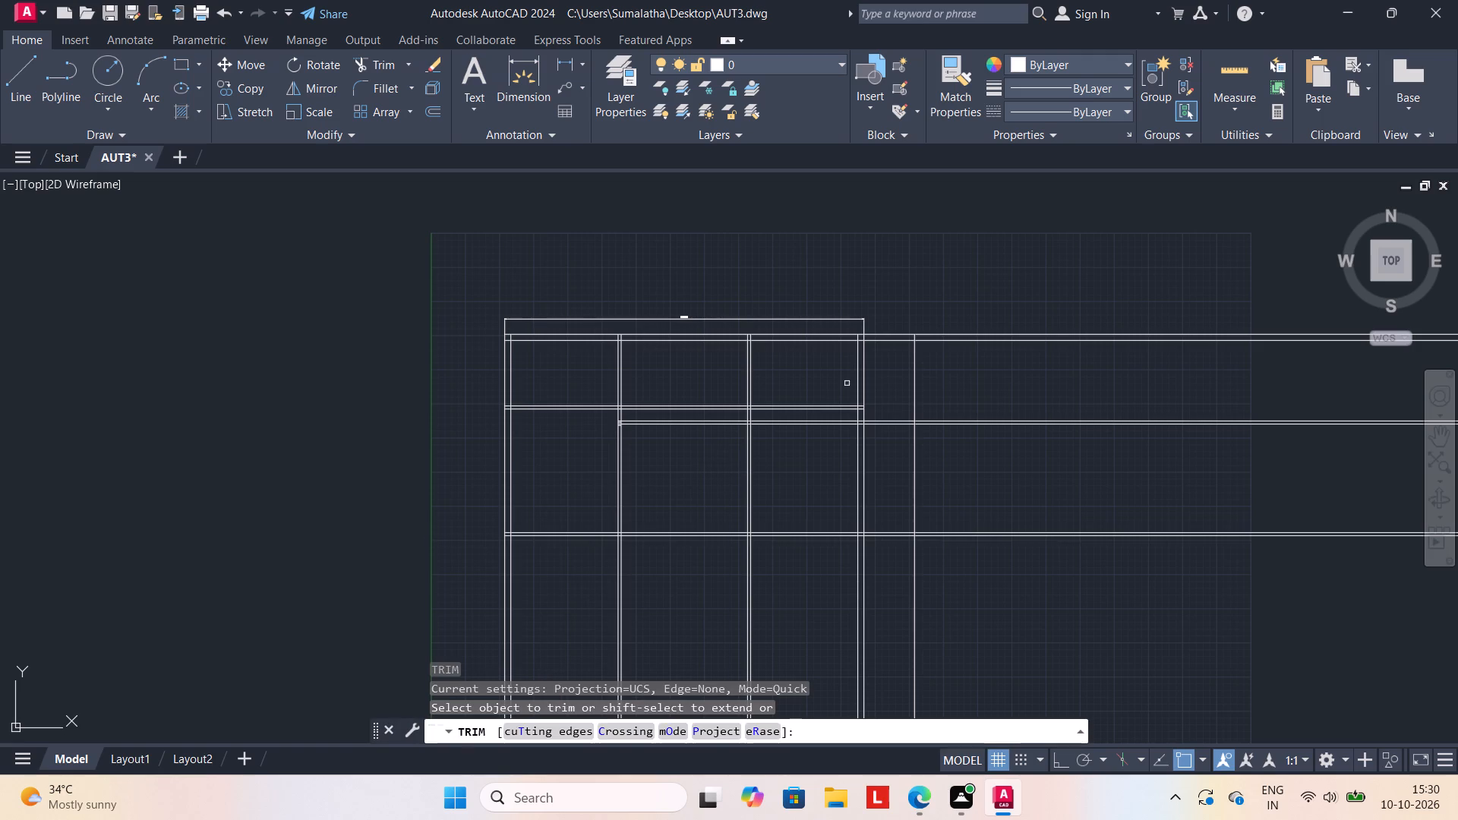
pyautogui.moveTo(879, 361); pyautogui.dragTo(813, 380)
pyautogui.moveTo(883, 403); pyautogui.dragTo(883, 462)
pyautogui.moveTo(882, 458); pyautogui.dragTo(858, 469)
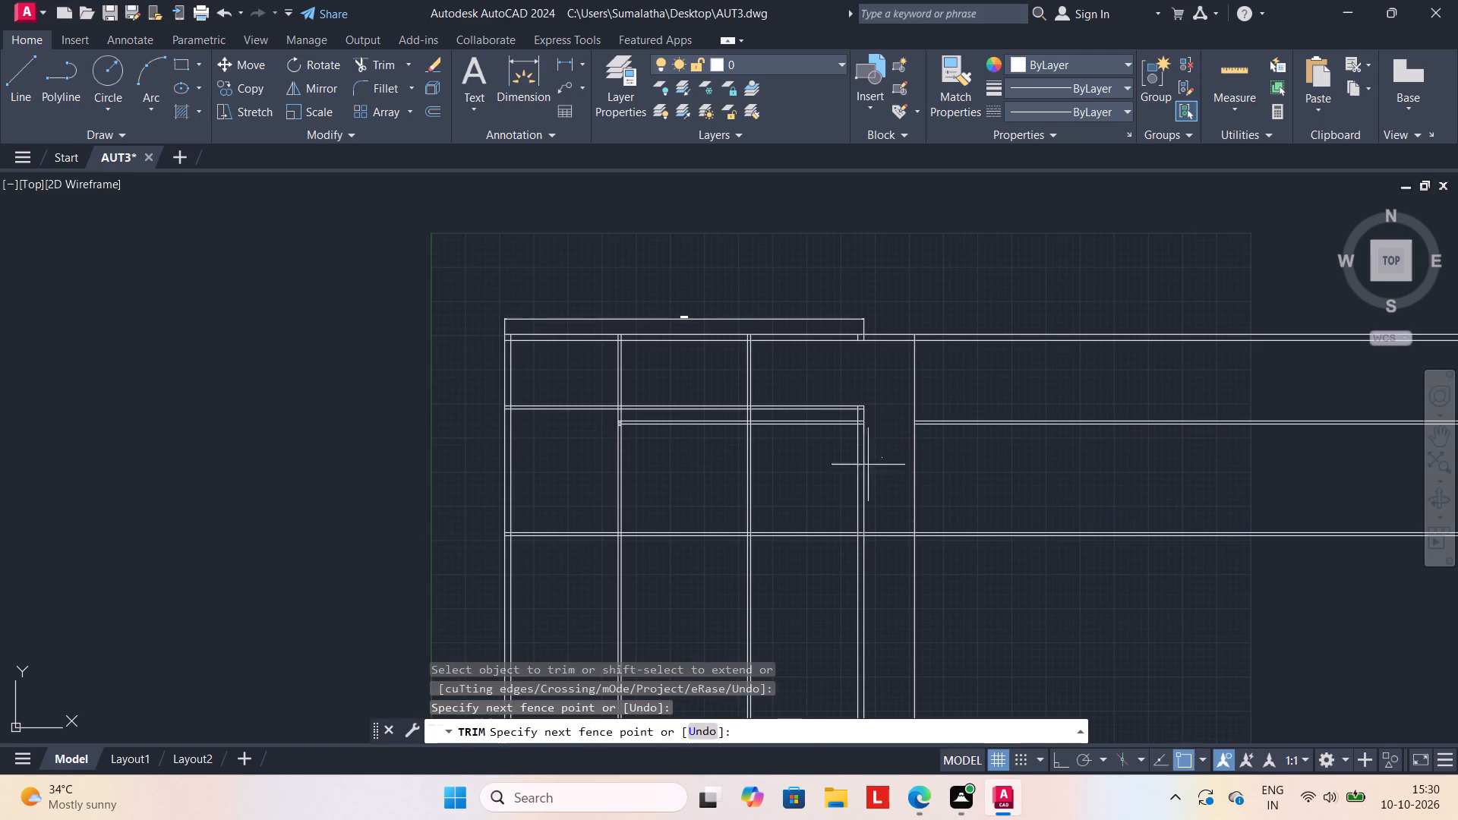
pyautogui.moveTo(858, 469); pyautogui.dragTo(819, 485)
pyautogui.moveTo(855, 409); pyautogui.dragTo(870, 410)
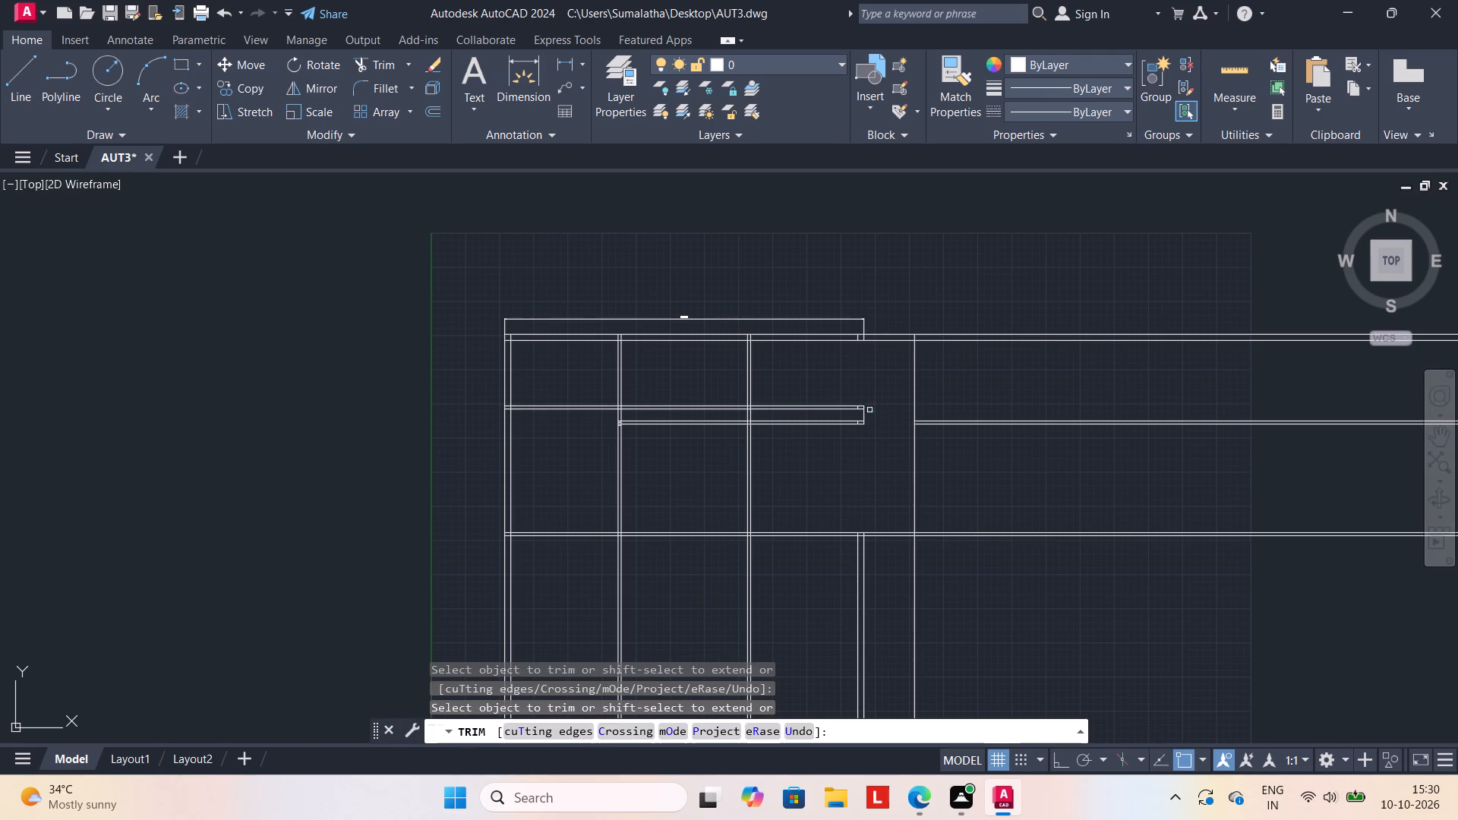
pyautogui.moveTo(860, 414); pyautogui.dragTo(869, 412)
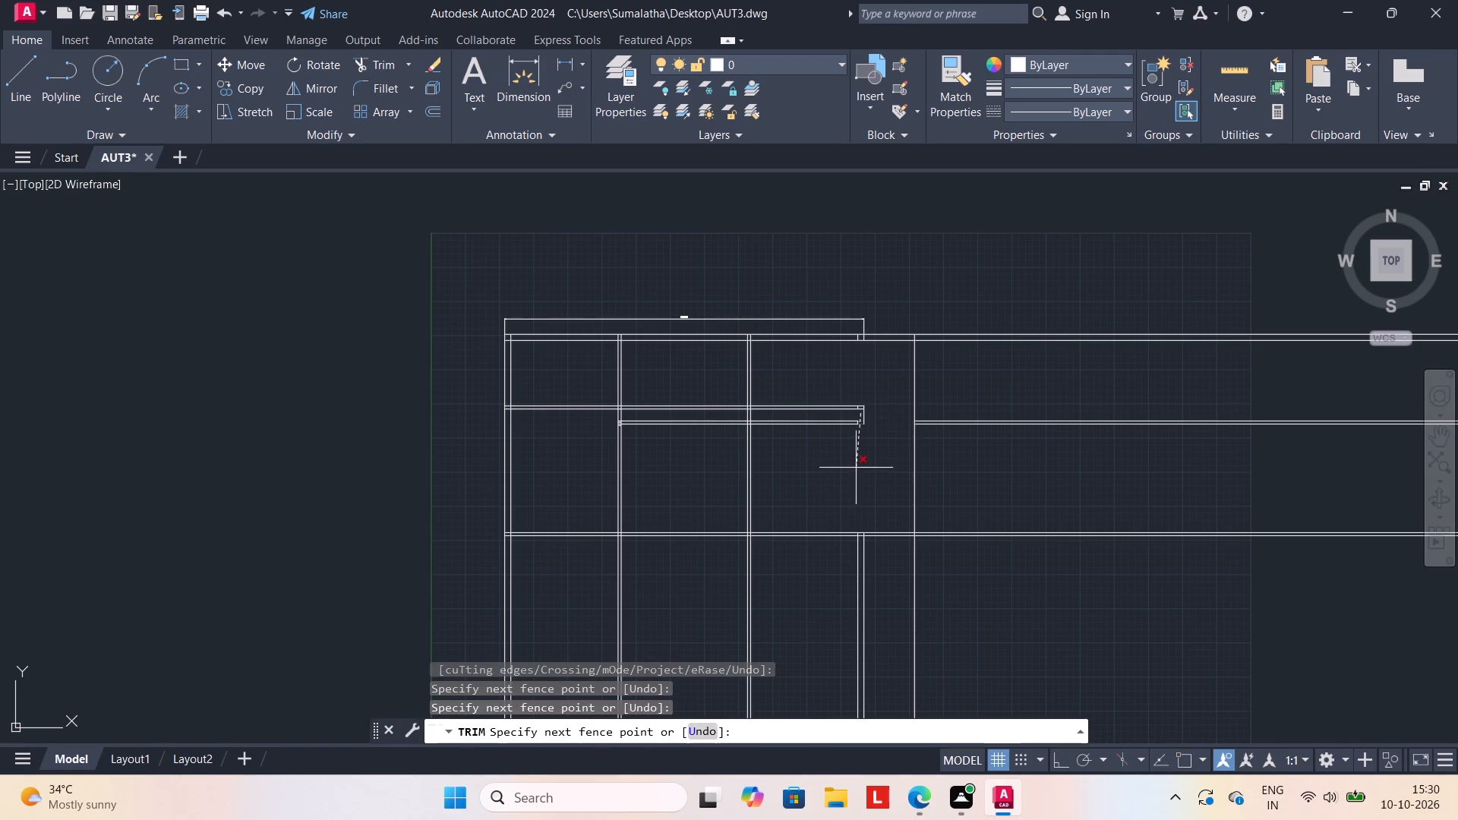
pyautogui.click(856, 468)
pyautogui.press('Escape')
pyautogui.press('Escape')
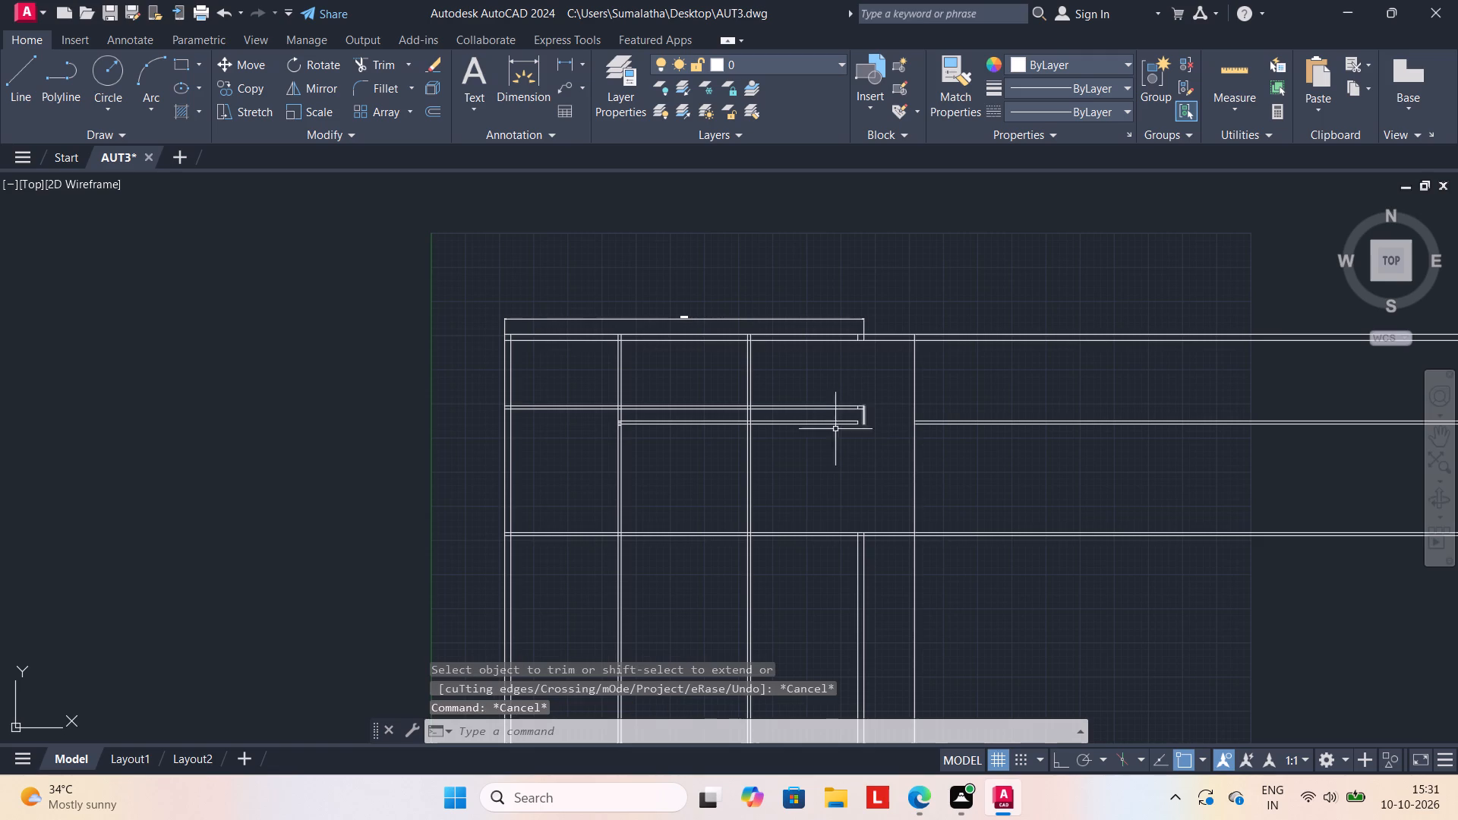
# Dimension the left room's width between the left wall's inner line and the first vertical partition, just above the lower horizontal partition.
pyautogui.moveTo(601, 431); pyautogui.dragTo(668, 453, button='middle')
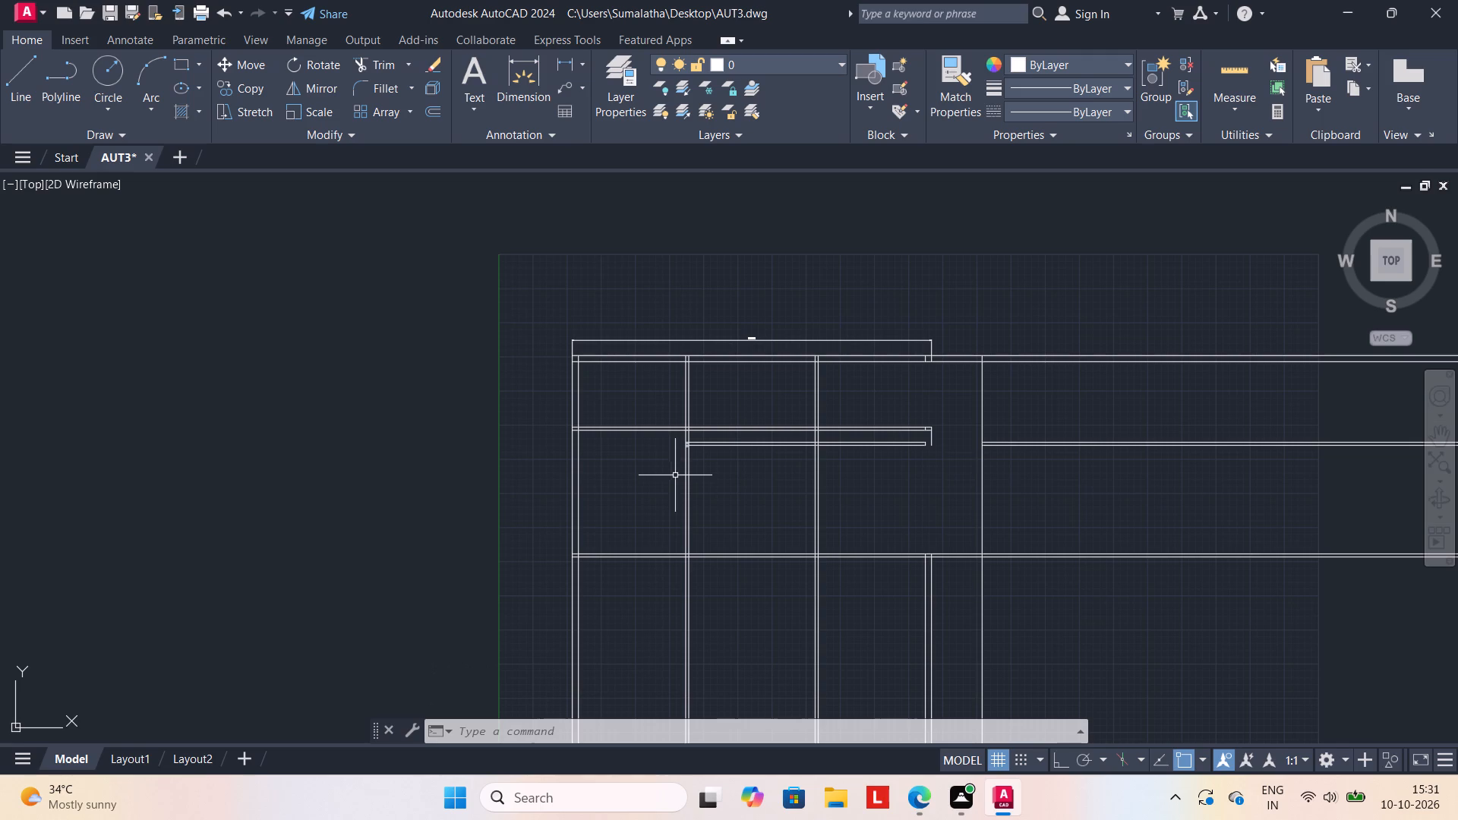
pyautogui.click(563, 55)
pyautogui.scroll(2, 635, 557)
pyautogui.click(487, 550)
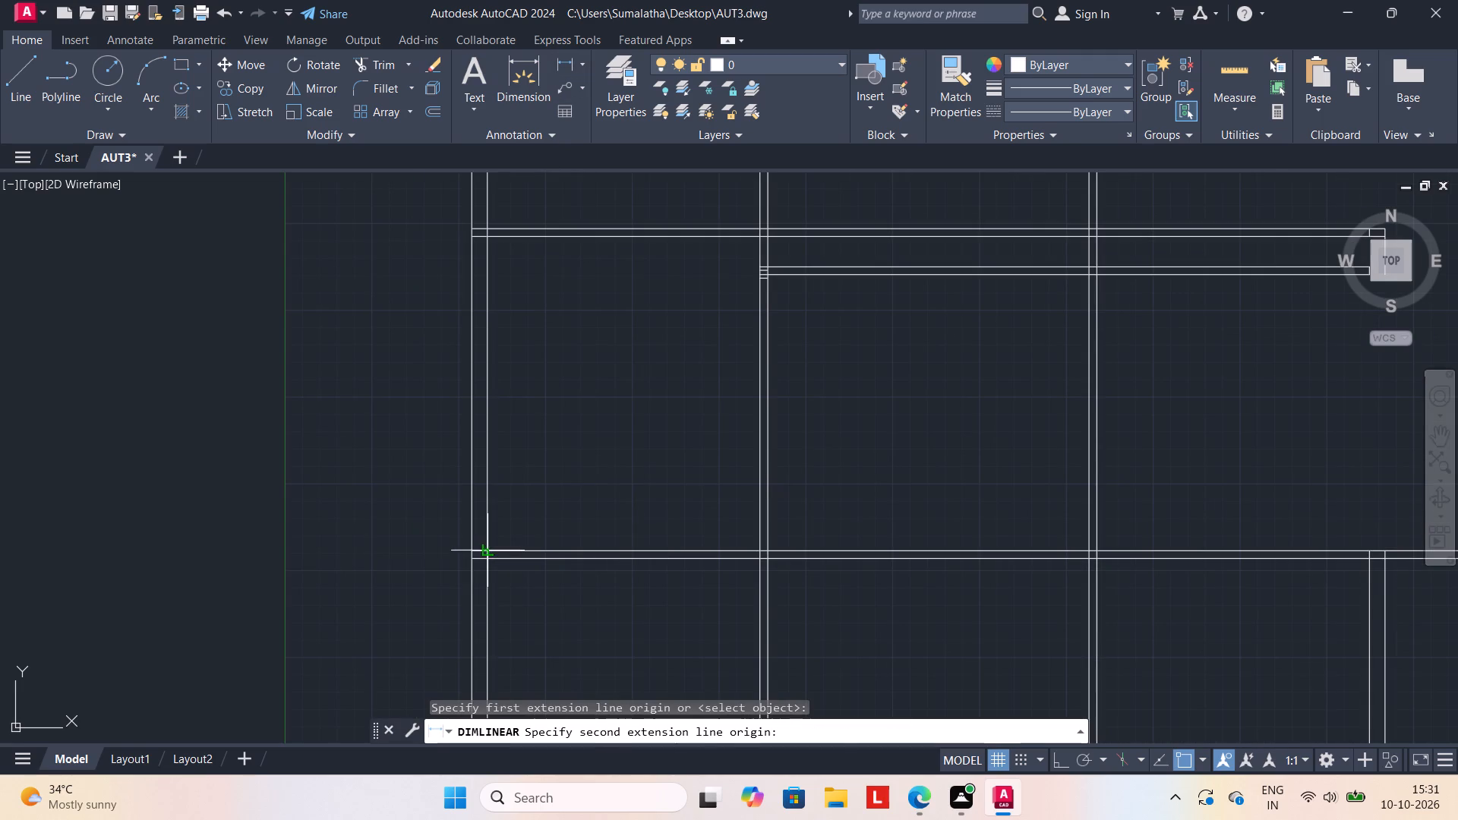
pyautogui.click(759, 552)
pyautogui.click(746, 512)
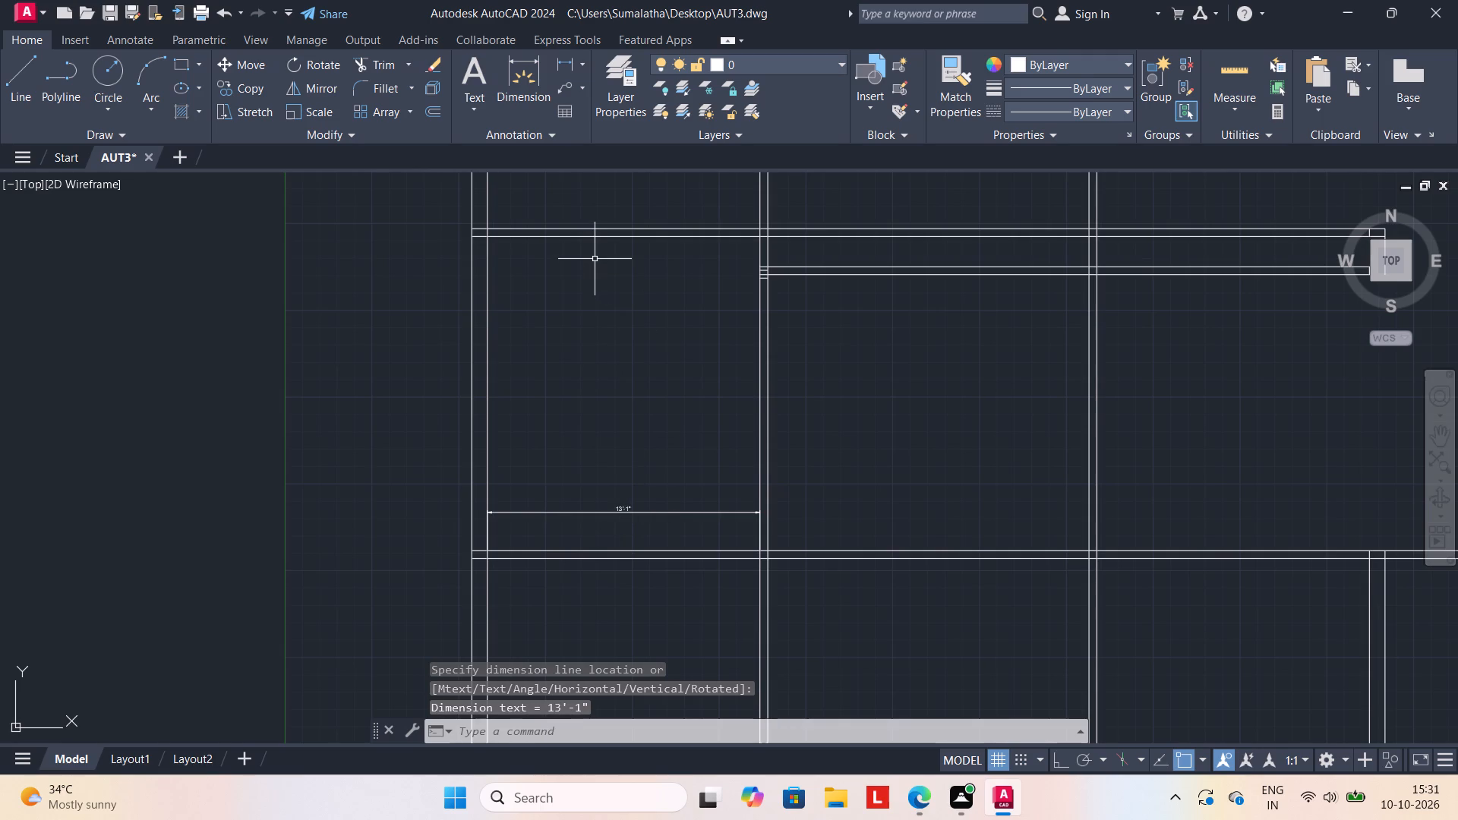
# Dimension the middle room's width between the first and second vertical partitions, just above the short horizontal partition.
pyautogui.click(563, 55)
pyautogui.scroll(-1, 688, 351)
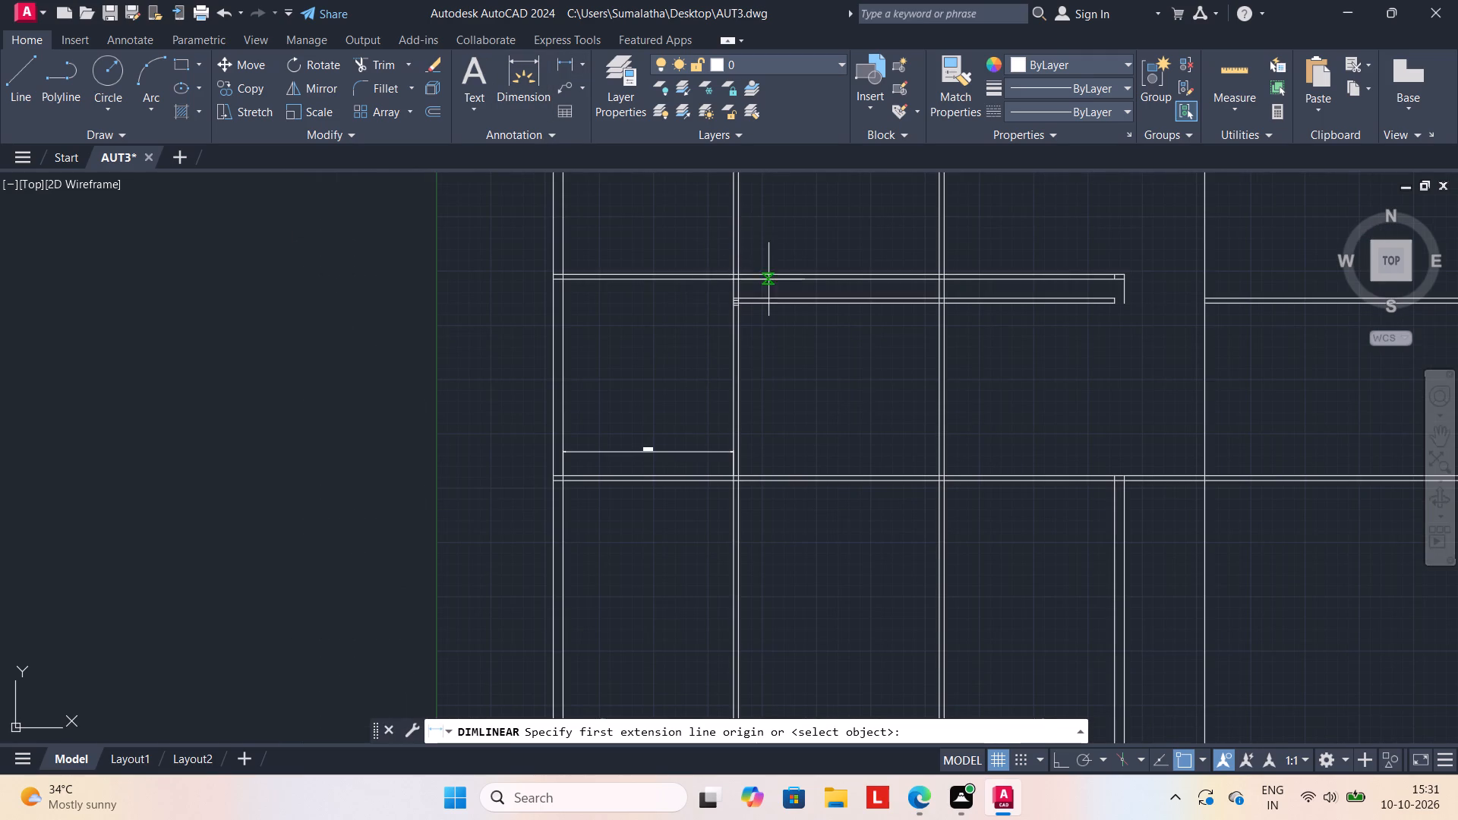
pyautogui.moveTo(768, 279); pyautogui.dragTo(763, 331, button='middle')
pyautogui.scroll(2, 753, 342)
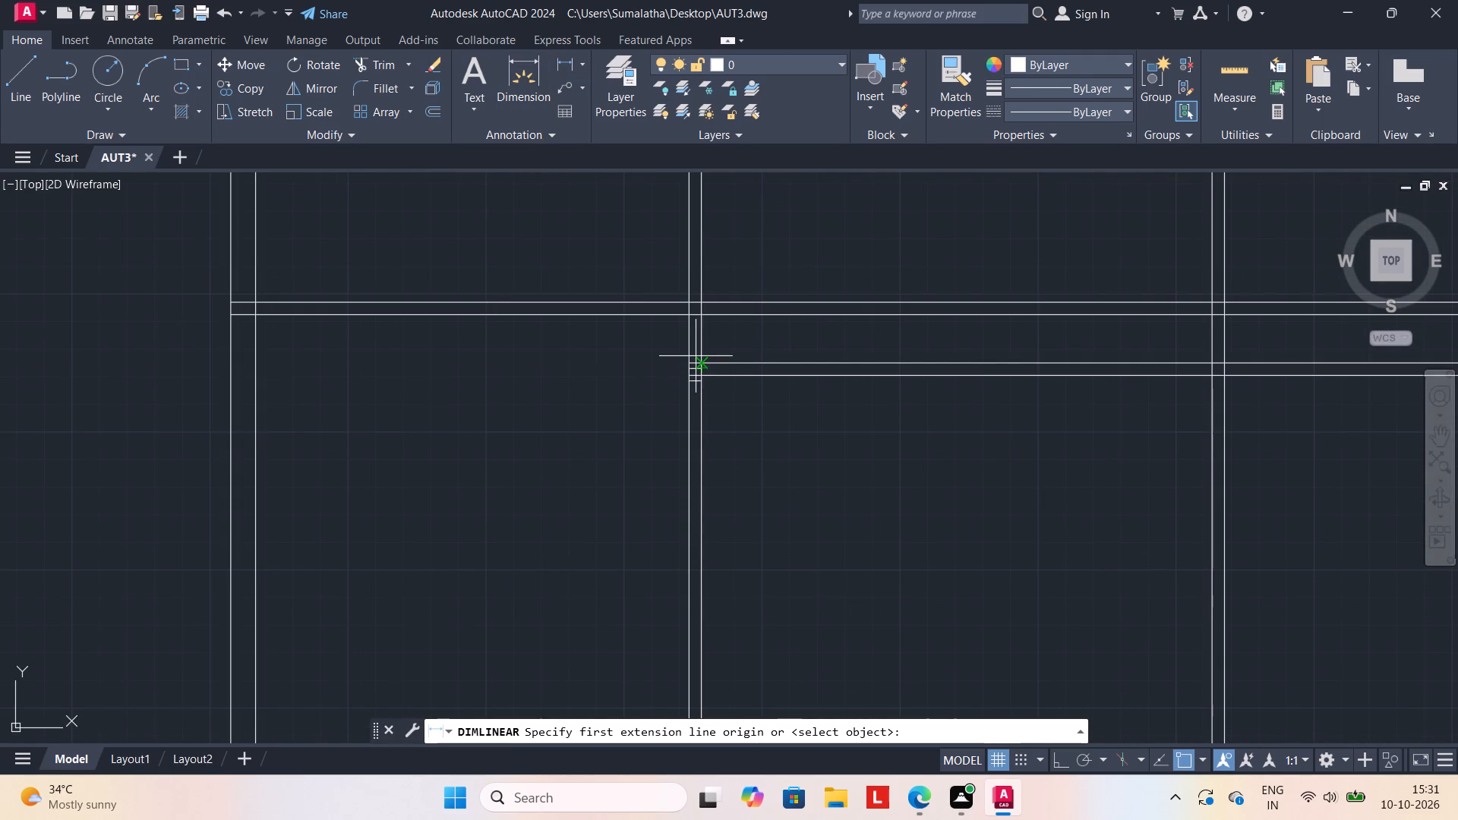
pyautogui.click(700, 361)
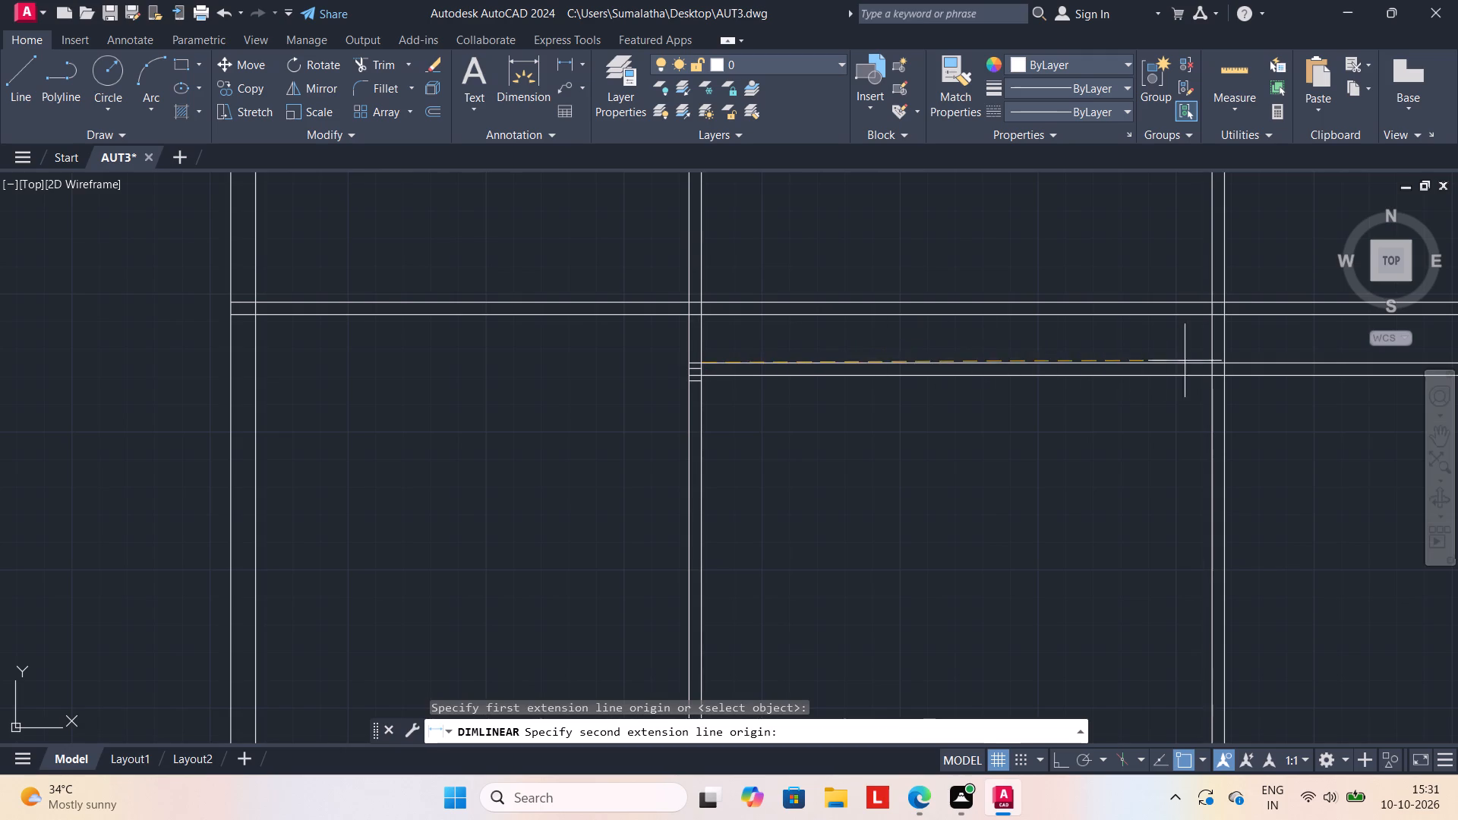
pyautogui.click(1214, 361)
pyautogui.click(1214, 347)
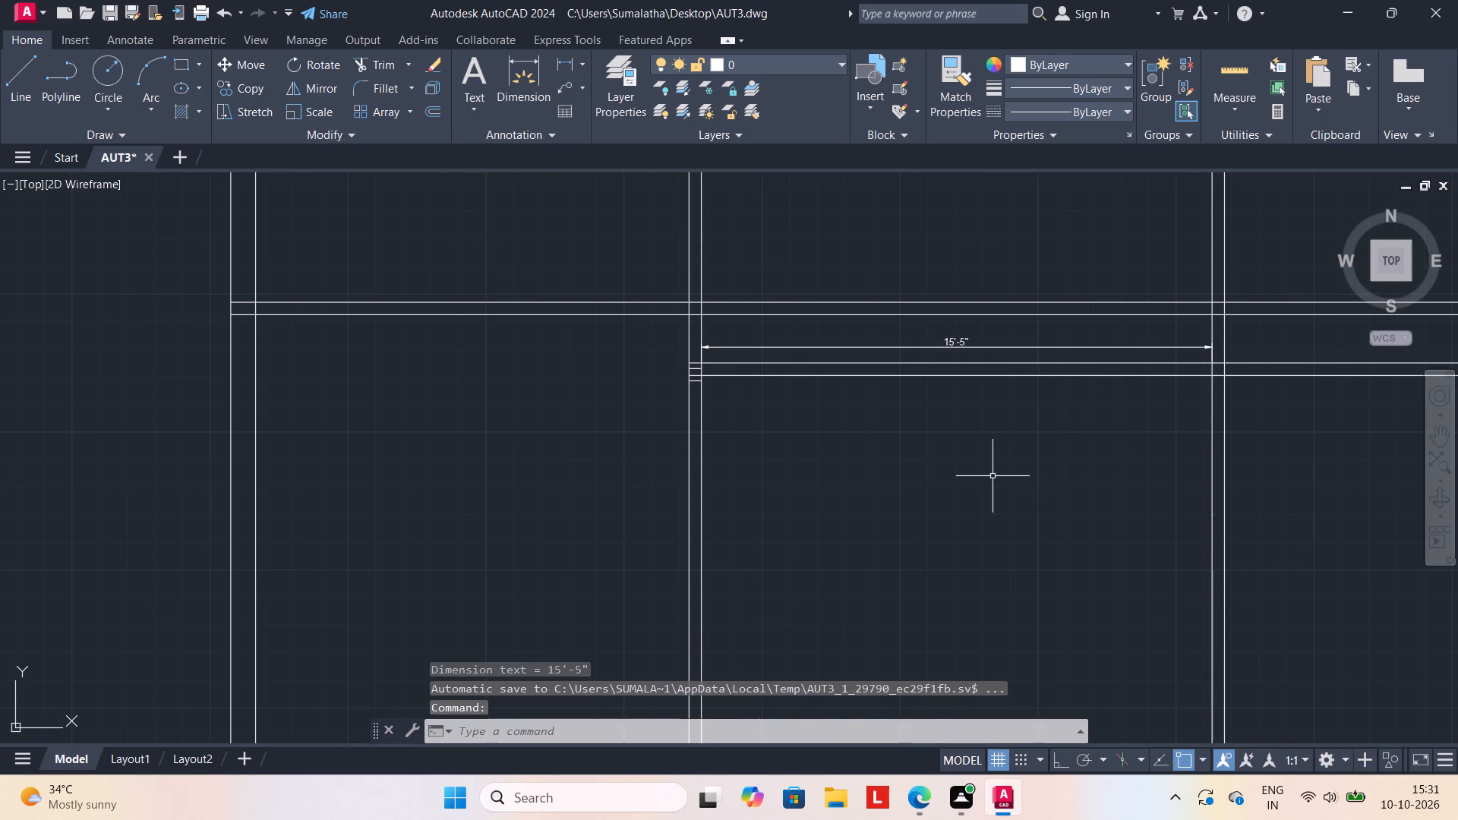
# Trim the leftover vertical wall stubs at the right ends of the two upper horizontal partitions, and end the trim.
pyautogui.scroll(-3, 993, 476)
pyautogui.moveTo(948, 484); pyautogui.dragTo(918, 486, button='middle')
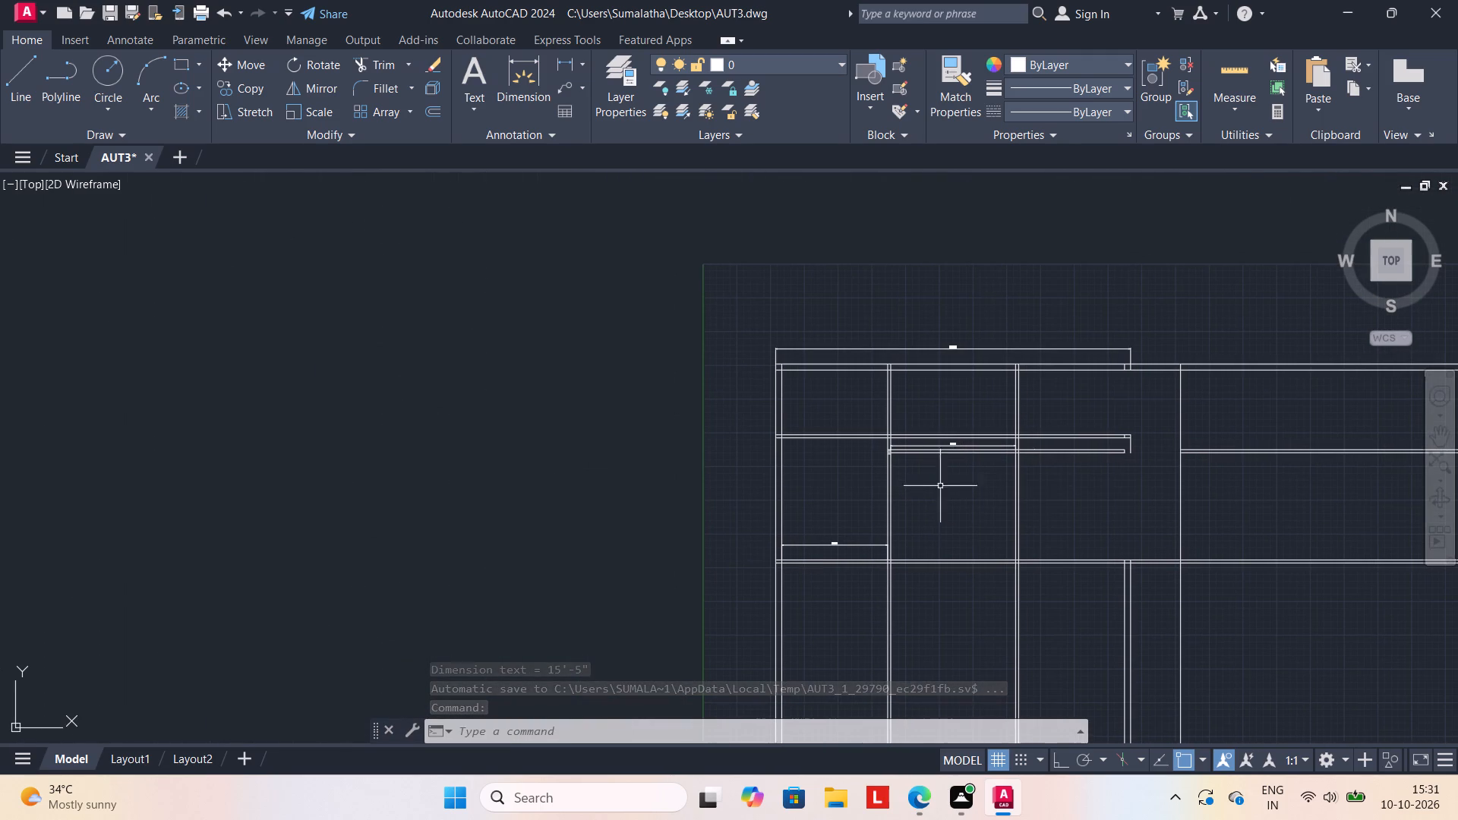
pyautogui.write('TR')
pyautogui.press('Return')
pyautogui.click(1125, 446)
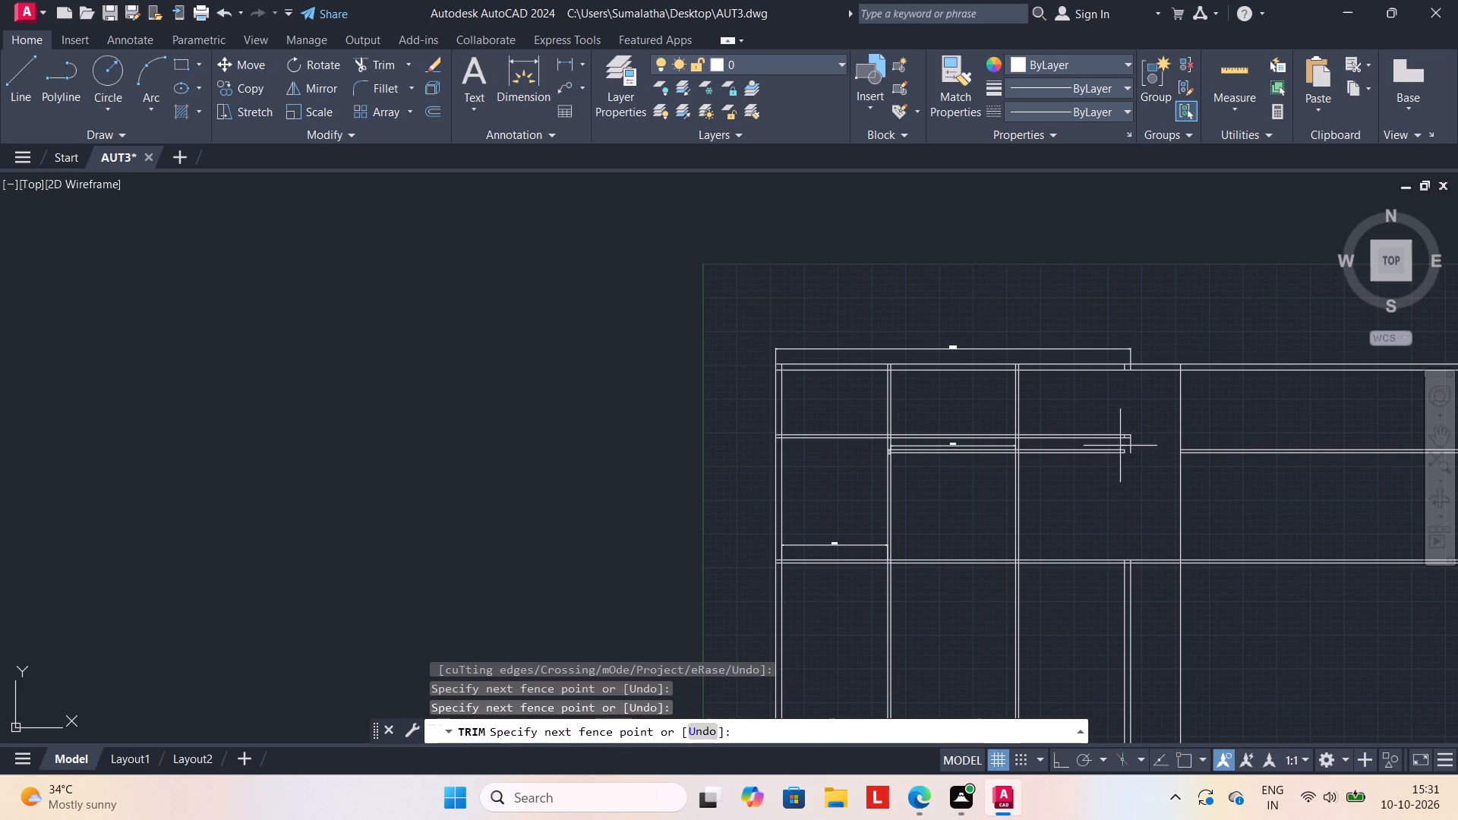
pyautogui.click(1128, 441)
pyautogui.click(1131, 443)
pyautogui.scroll(2, 1120, 446)
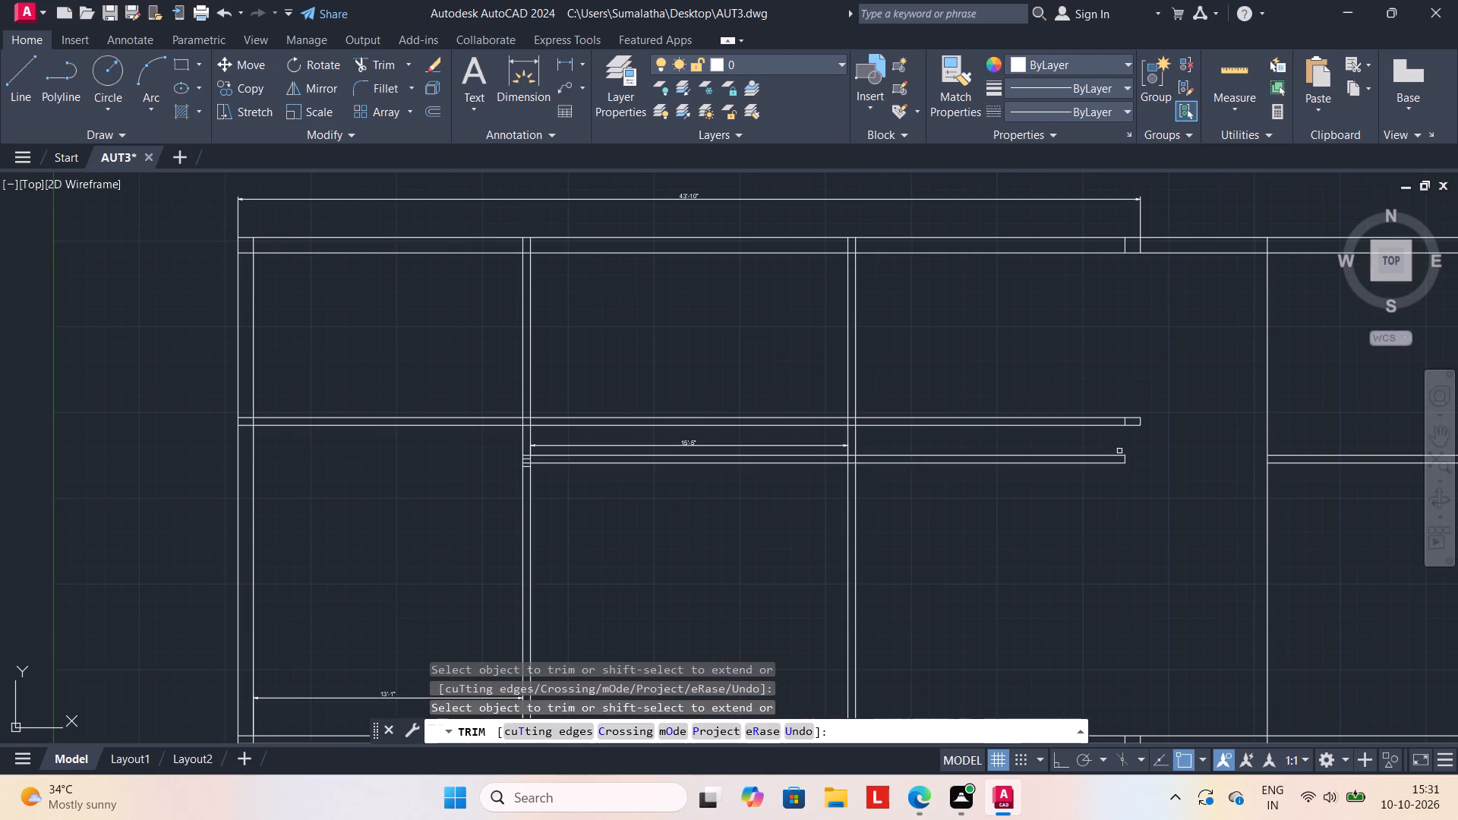
pyautogui.moveTo(1122, 459); pyautogui.dragTo(1163, 460)
pyautogui.scroll(2, 1138, 423)
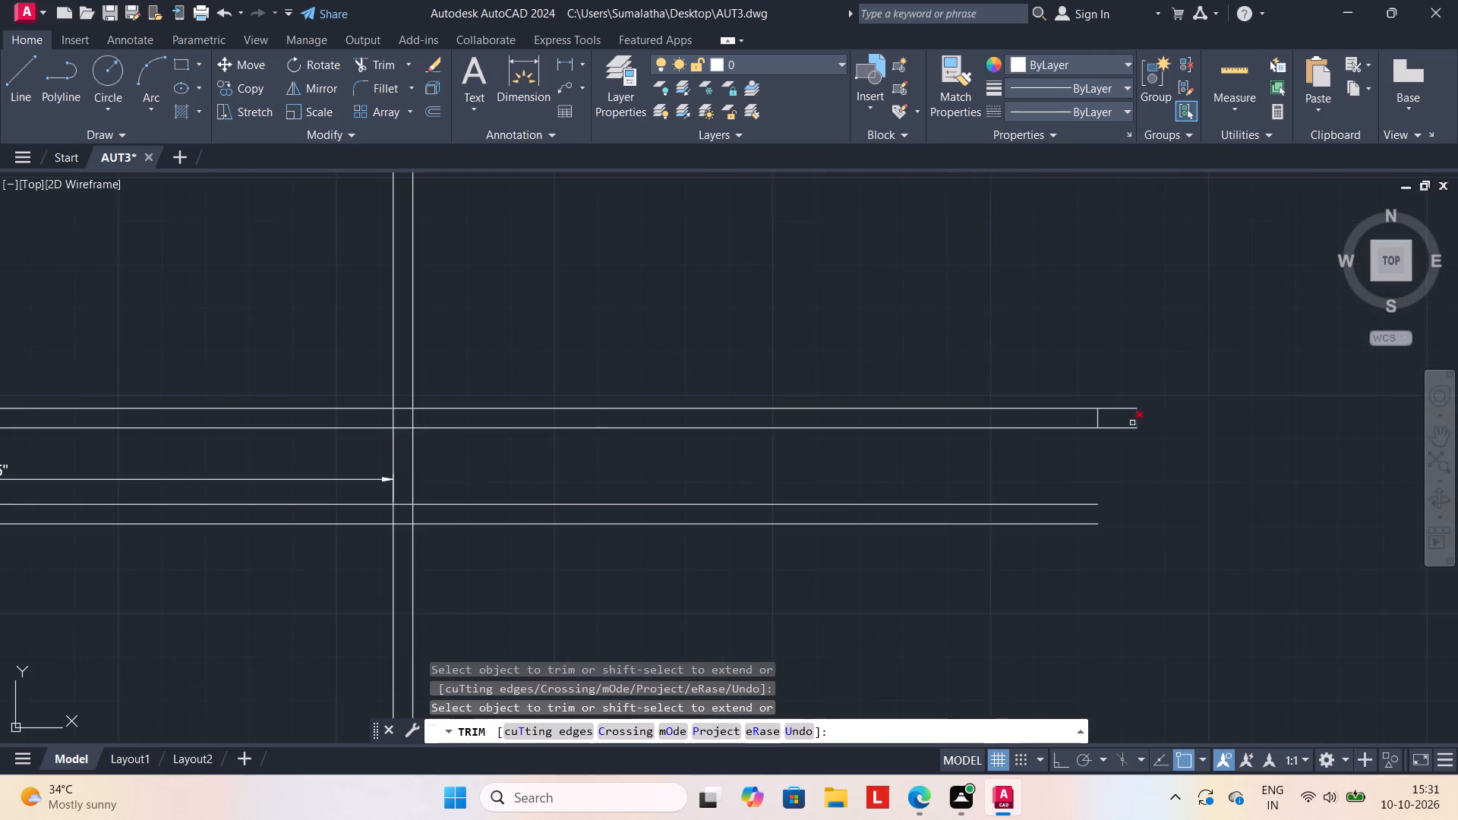
pyautogui.moveTo(1081, 420); pyautogui.dragTo(1177, 418)
pyautogui.scroll(-3, 1172, 475)
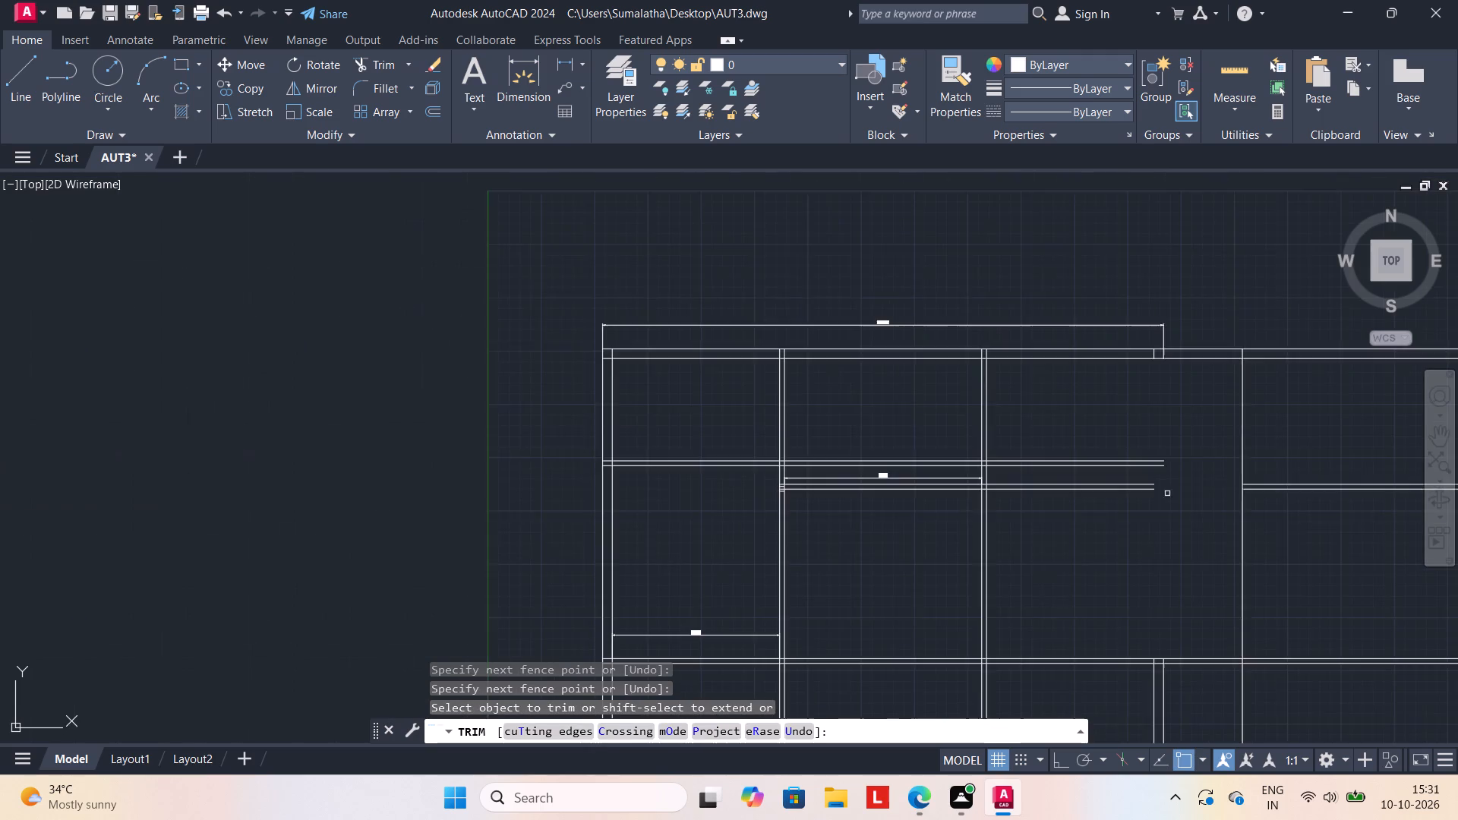
pyautogui.scroll(-1, 1160, 531)
pyautogui.moveTo(1151, 538); pyautogui.dragTo(1114, 476, button='middle')
pyautogui.press('Escape')
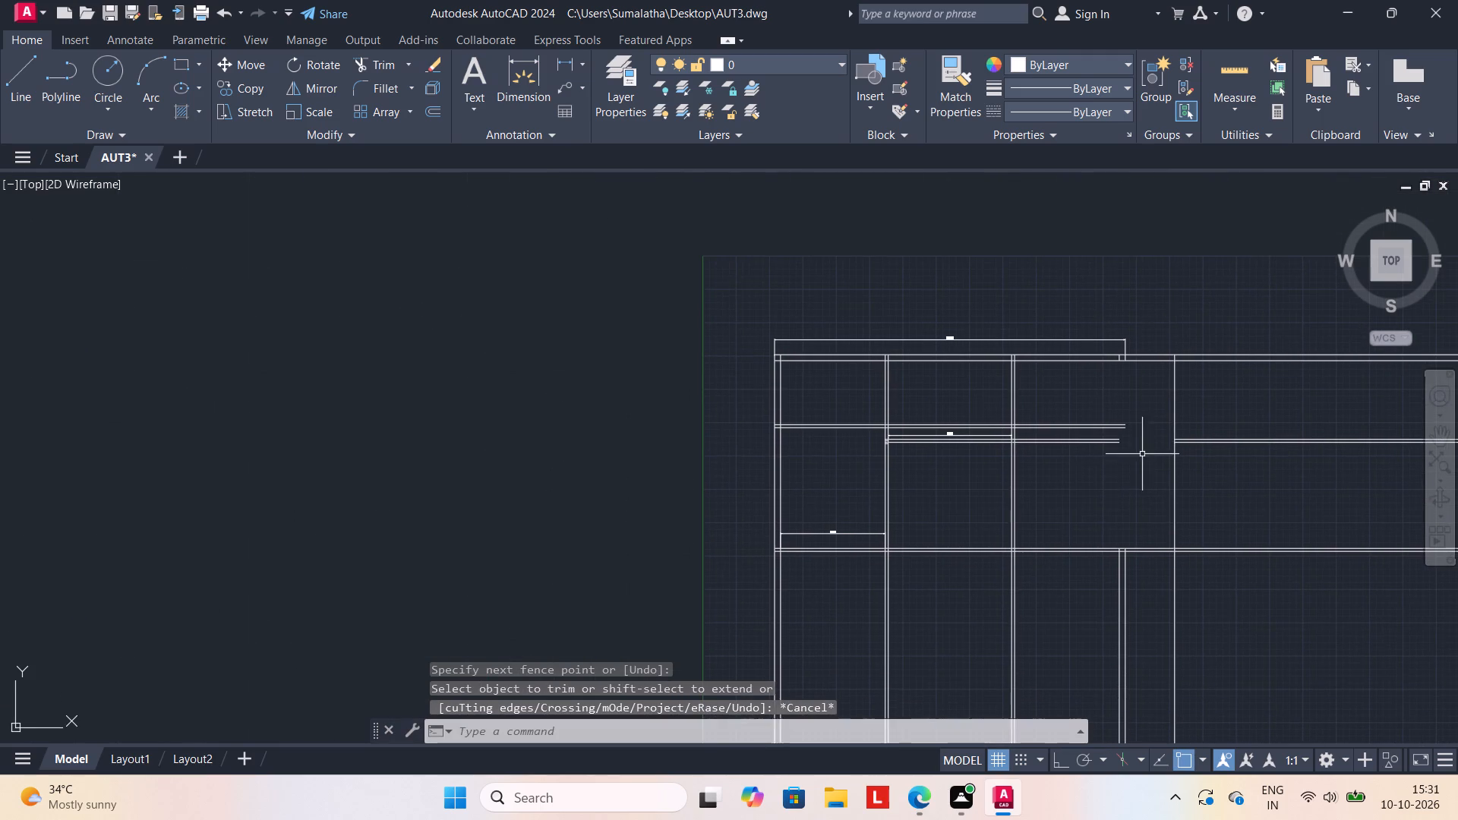
# Trim all the horizontal wall and partition lines extending right beyond the 50' line, and end the trim.
pyautogui.scroll(-1, 1142, 458)
pyautogui.moveTo(1142, 465); pyautogui.dragTo(1136, 440, button='middle')
pyautogui.press('Escape')
pyautogui.write('TR')
pyautogui.press('Return')
pyautogui.moveTo(1237, 322); pyautogui.dragTo(1233, 588)
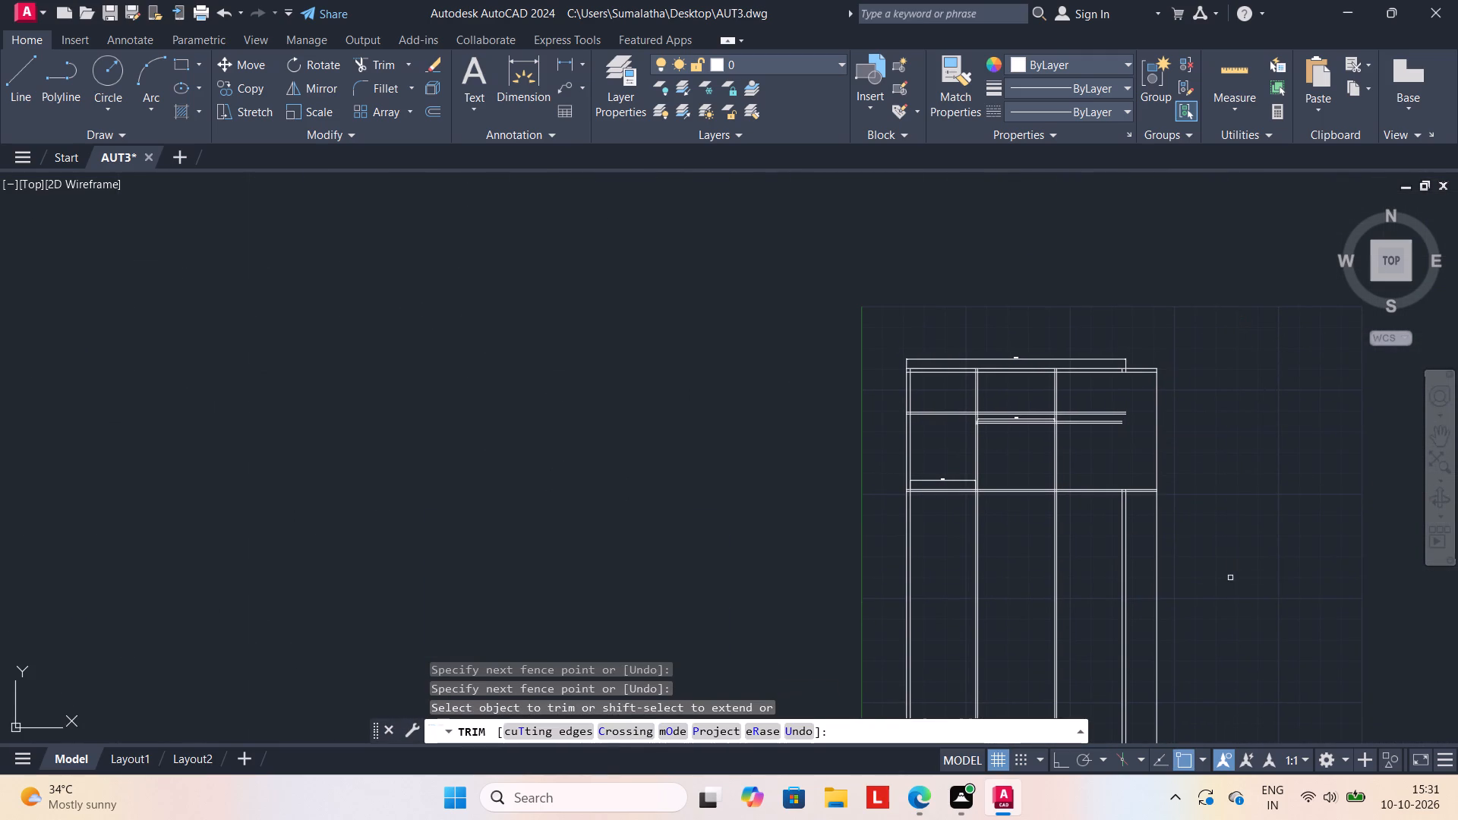
pyautogui.press('Escape')
pyautogui.press('Escape')
pyautogui.press('Escape')
pyautogui.press('Escape')
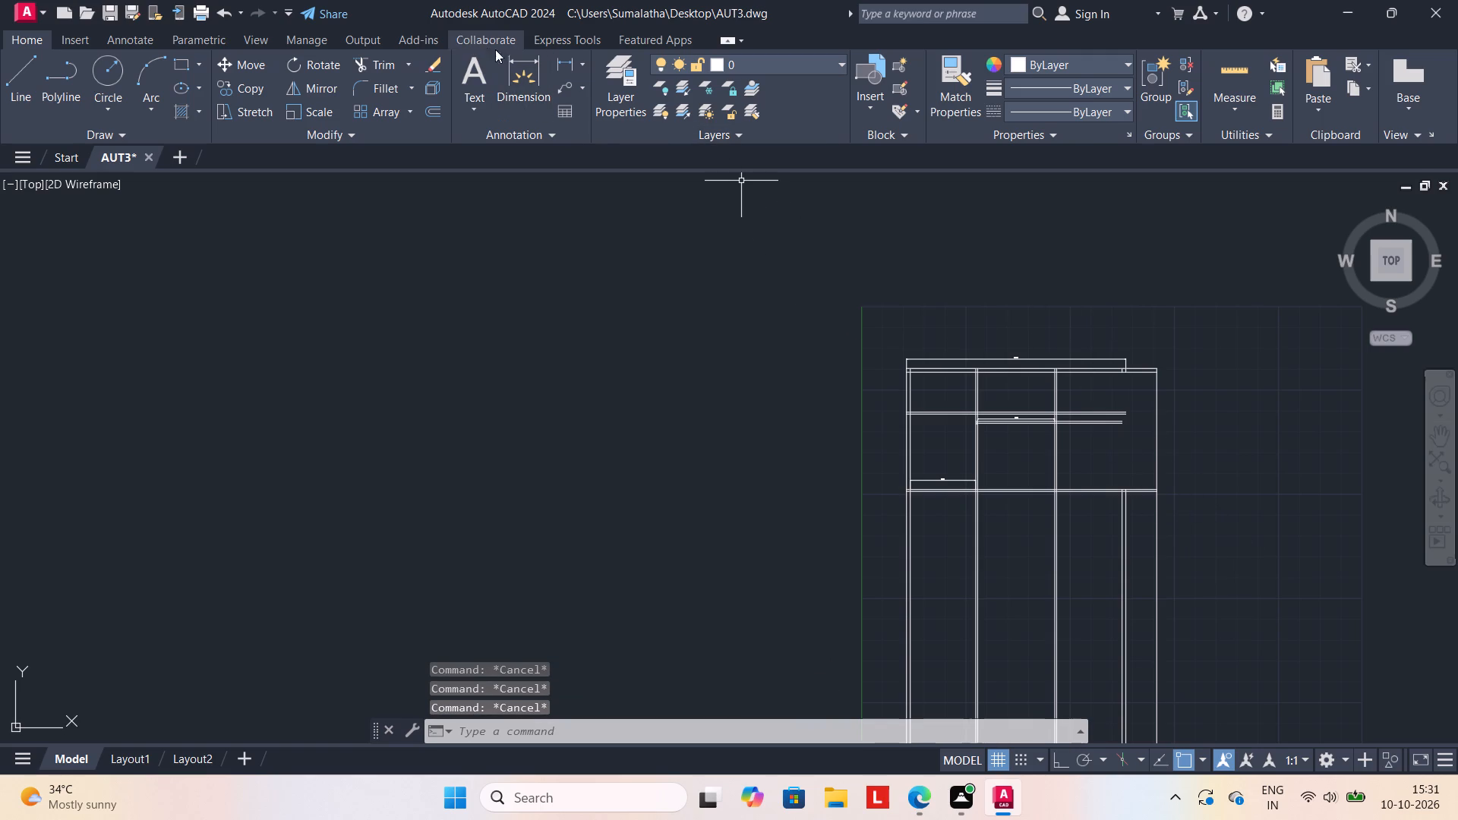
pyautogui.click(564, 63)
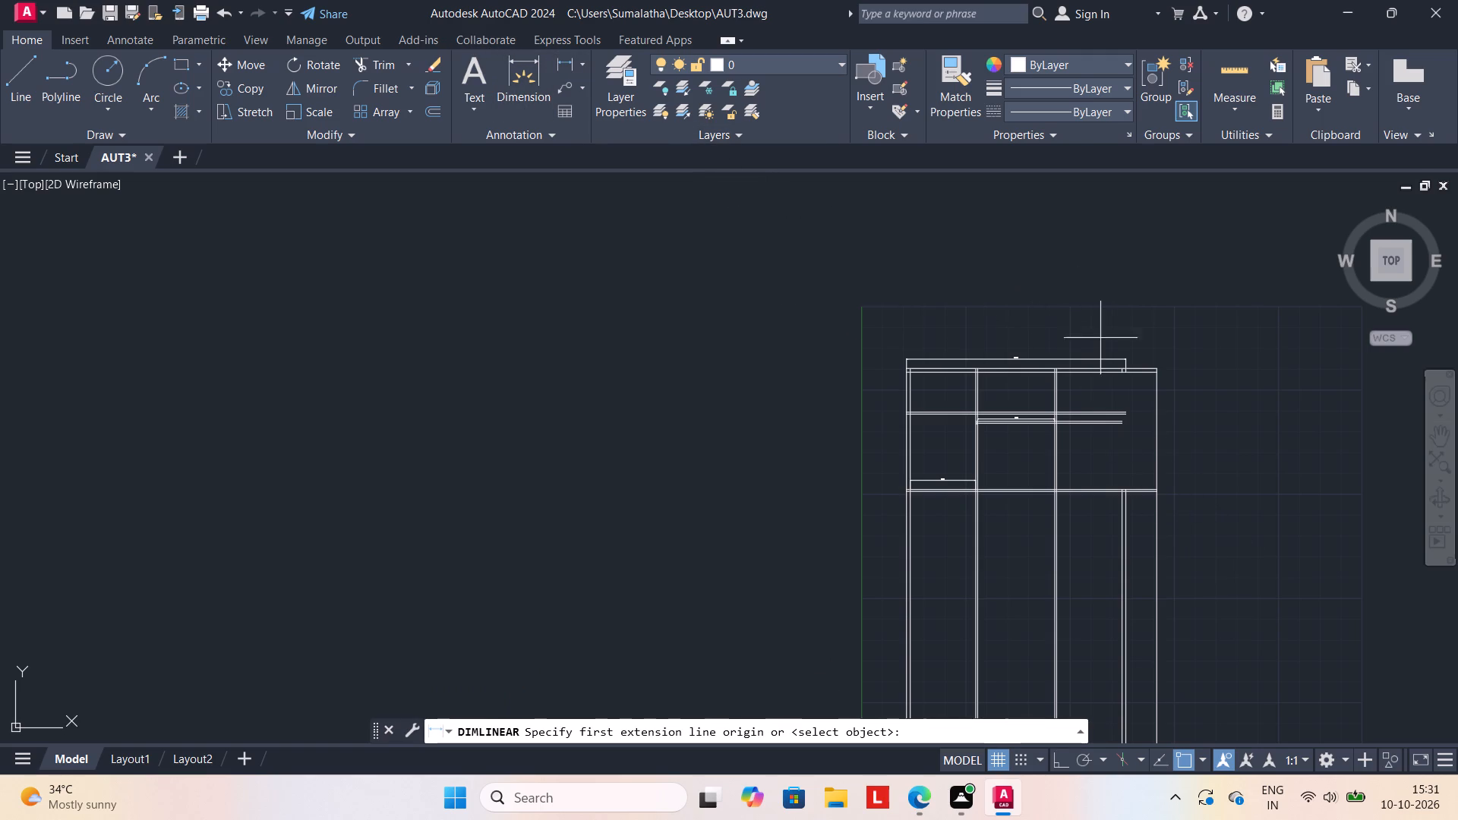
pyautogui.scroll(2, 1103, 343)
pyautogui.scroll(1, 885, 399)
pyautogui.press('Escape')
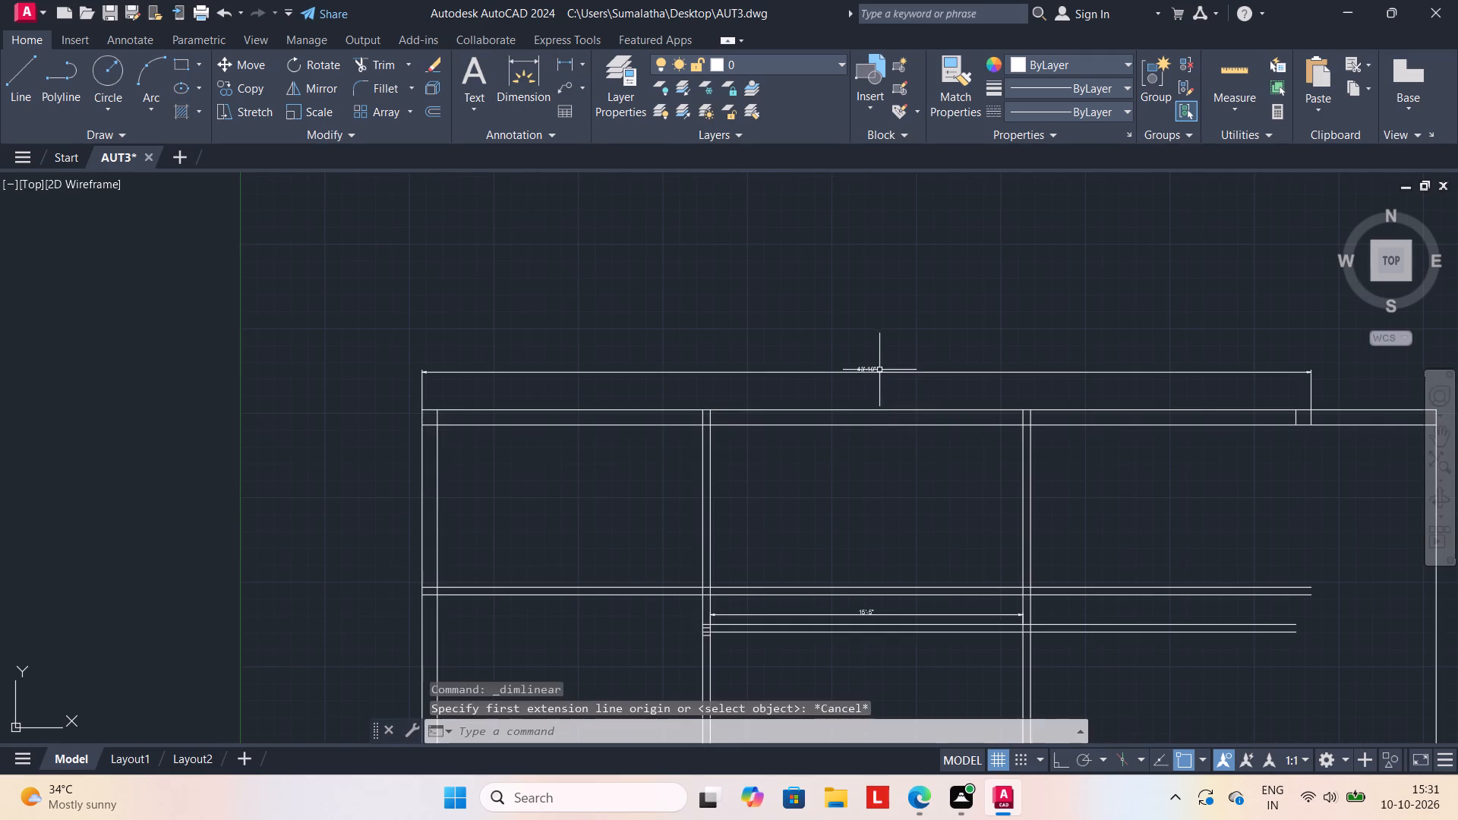
# Erase the existing overall width dimension above the top wall.
pyautogui.click(879, 371)
pyautogui.press('Delete')
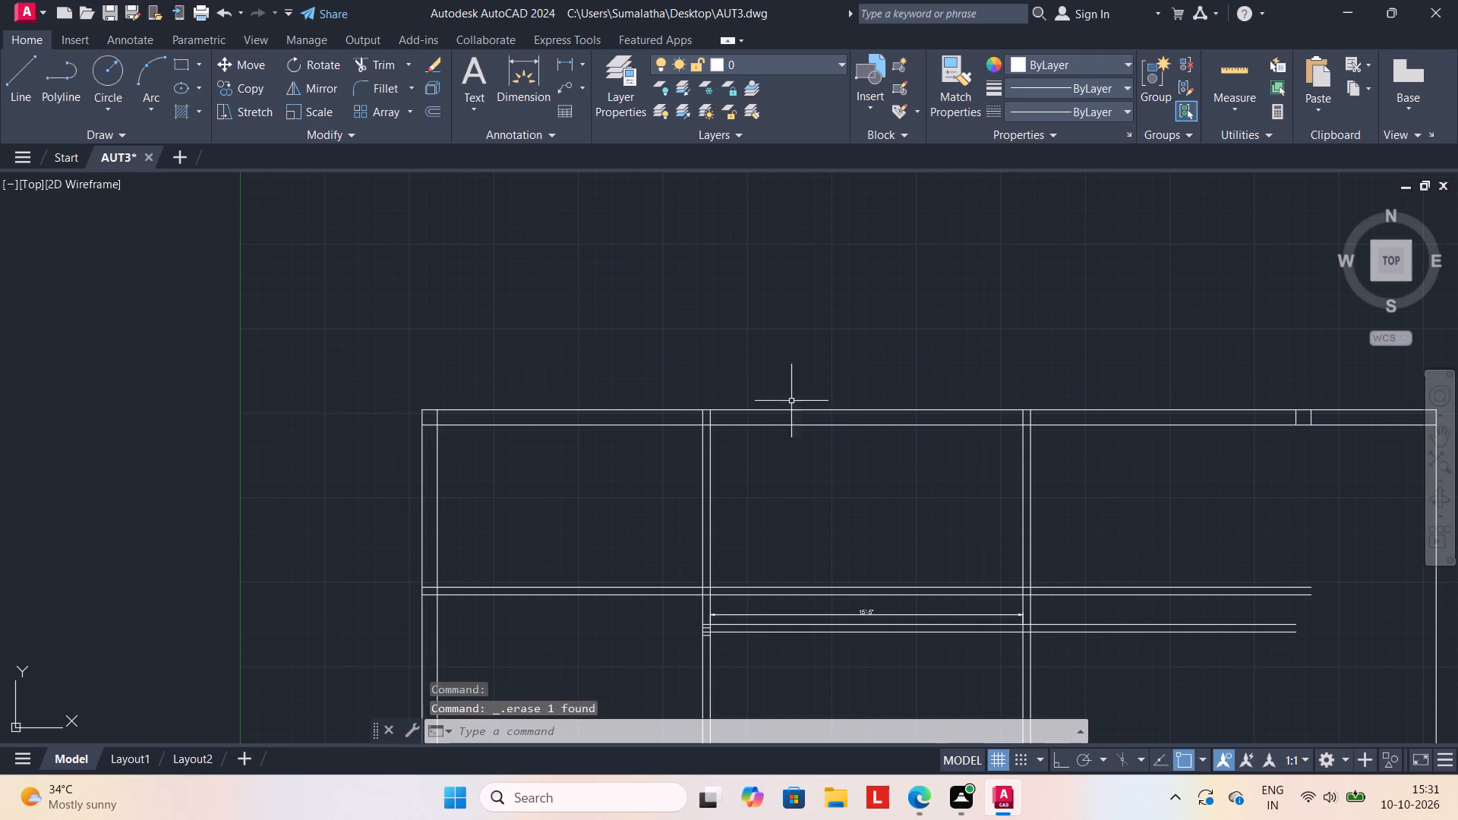
# Add a linear dimension above the top wall for the plan's overall width, from the left outer corner to the right outer corner.
pyautogui.click(565, 62)
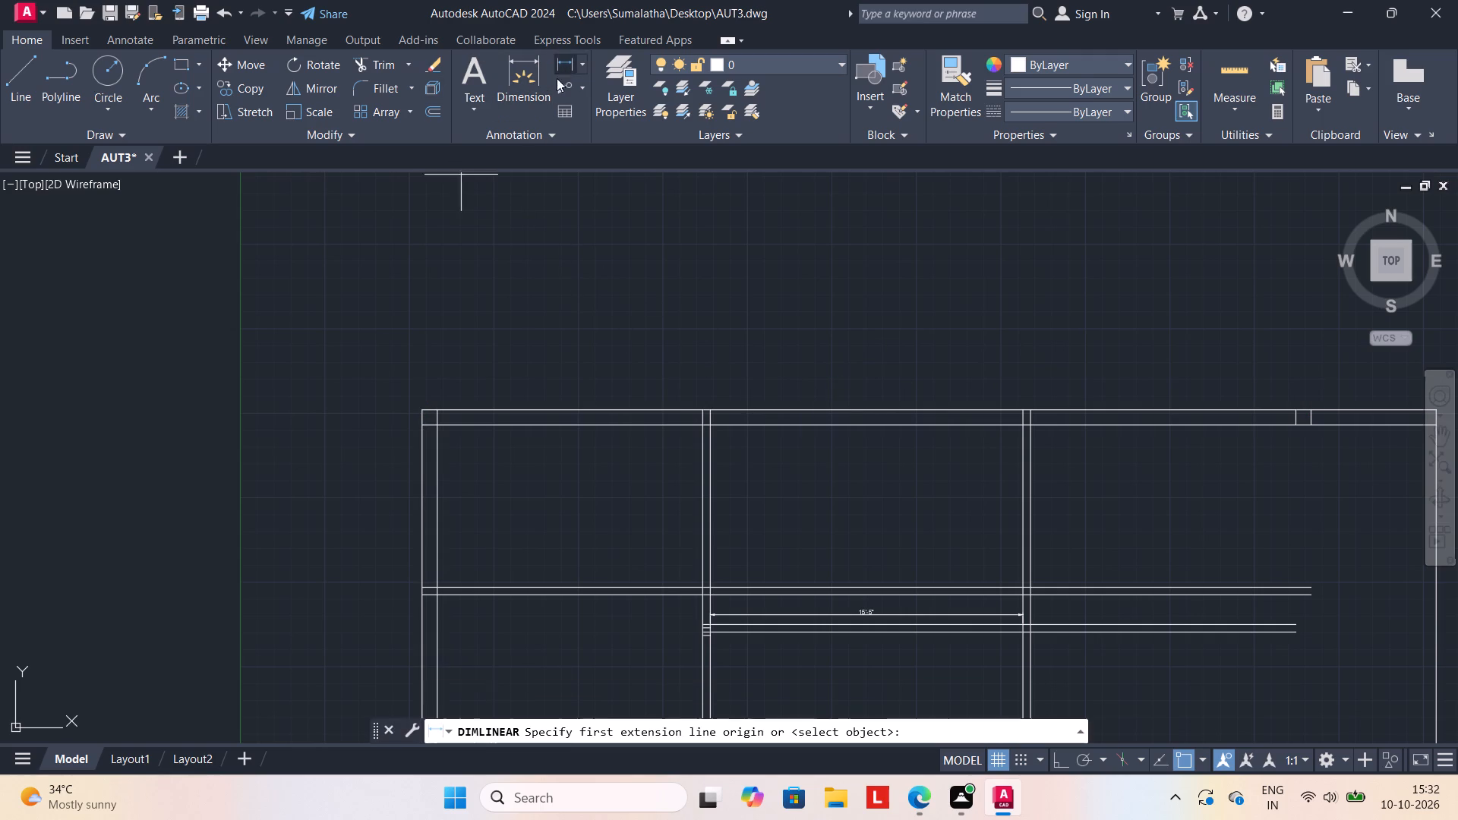
pyautogui.moveTo(424, 411); pyautogui.dragTo(449, 409)
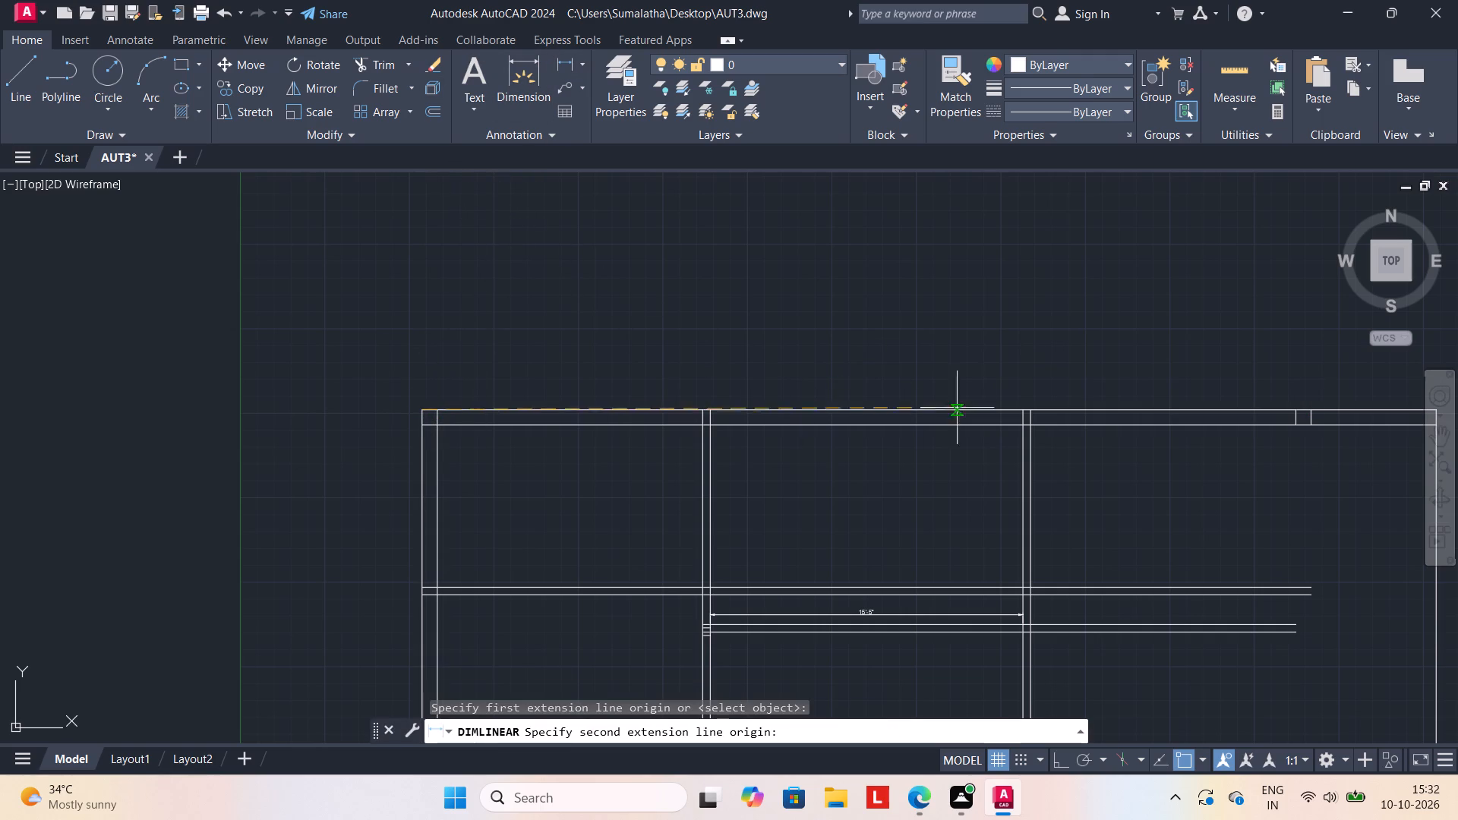
pyautogui.scroll(-2, 1027, 396)
pyautogui.moveTo(868, 356); pyautogui.dragTo(1049, 383, button='middle')
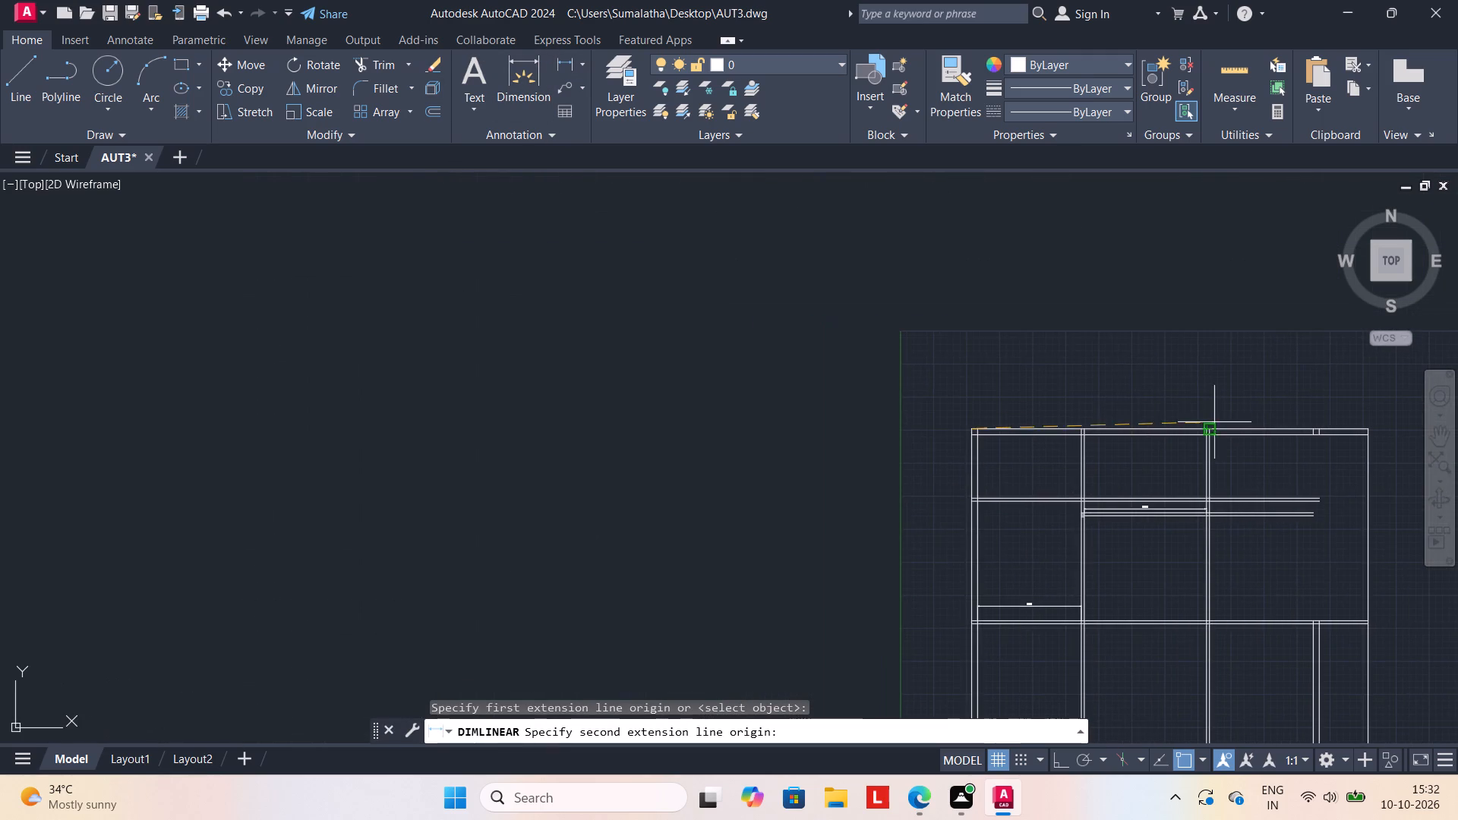
pyautogui.scroll(-1, 1214, 422)
pyautogui.moveTo(1202, 418); pyautogui.dragTo(709, 324, button='middle')
pyautogui.scroll(2, 826, 332)
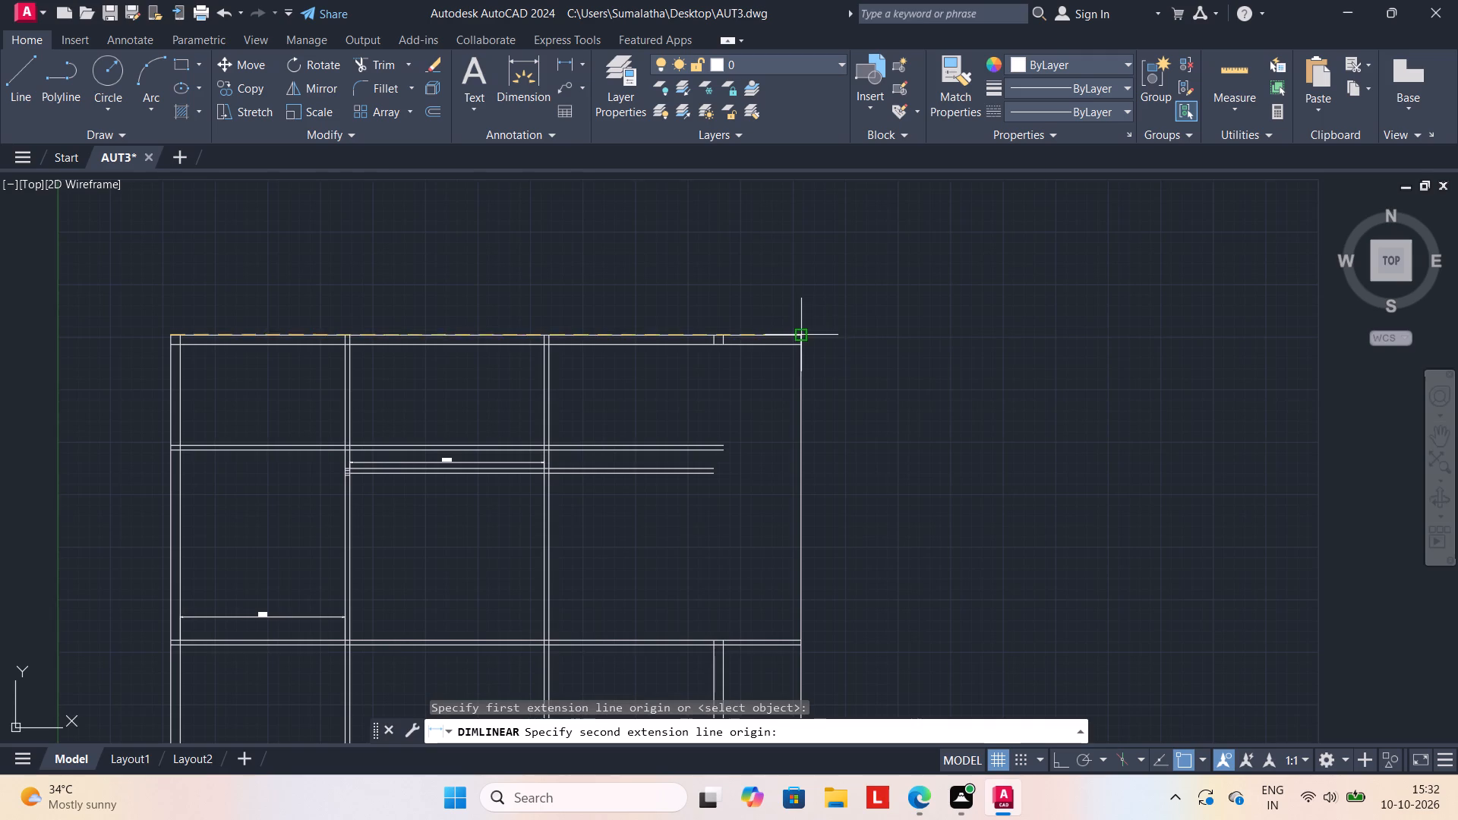
pyautogui.moveTo(806, 336); pyautogui.dragTo(869, 331, button='middle')
pyautogui.click(860, 330)
pyautogui.click(865, 298)
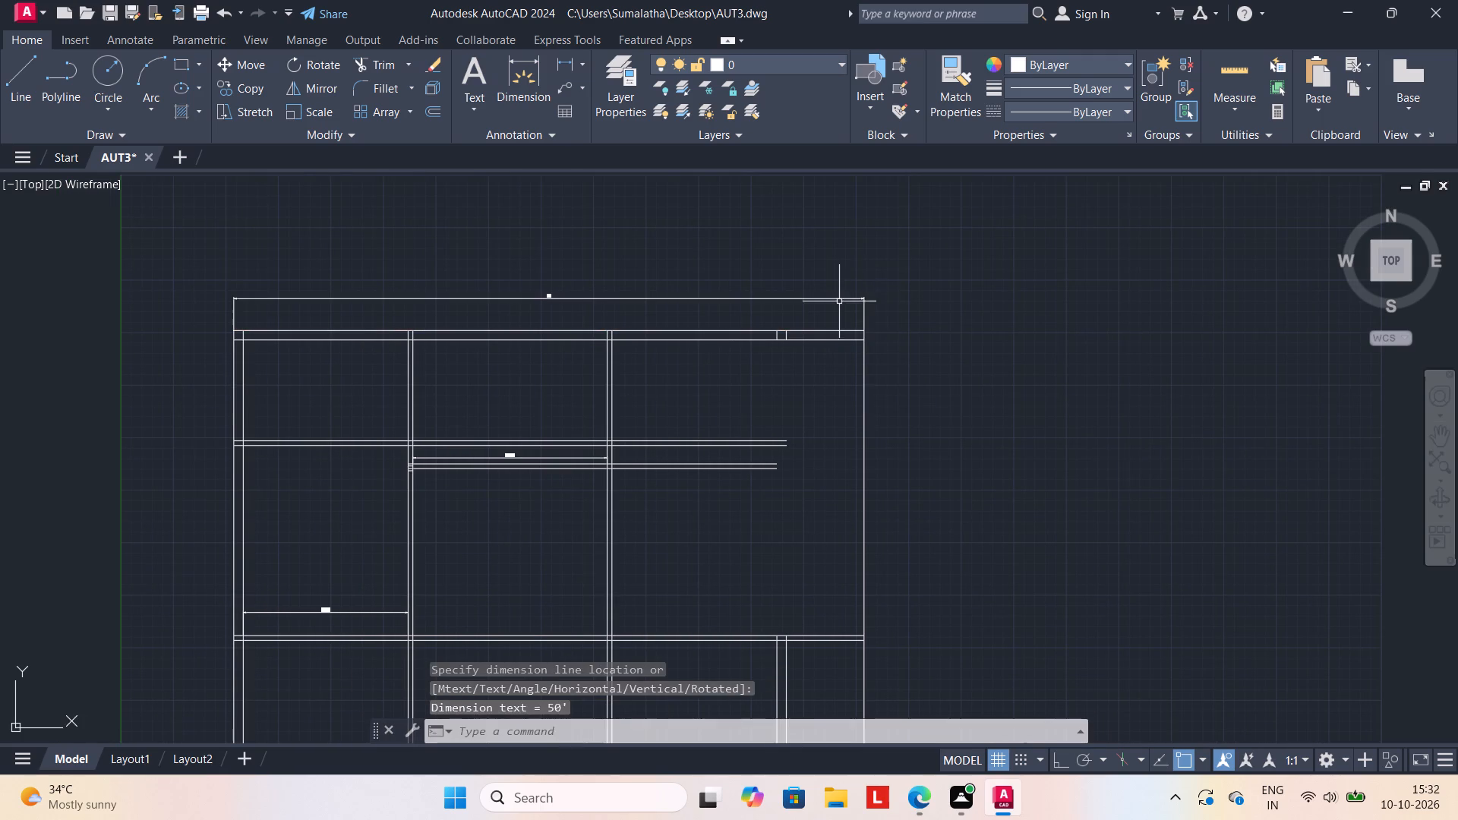
pyautogui.scroll(1, 532, 315)
pyautogui.scroll(-1, 532, 314)
pyautogui.moveTo(933, 478); pyautogui.dragTo(955, 459, button='middle')
pyautogui.press('Escape')
pyautogui.press('Escape')
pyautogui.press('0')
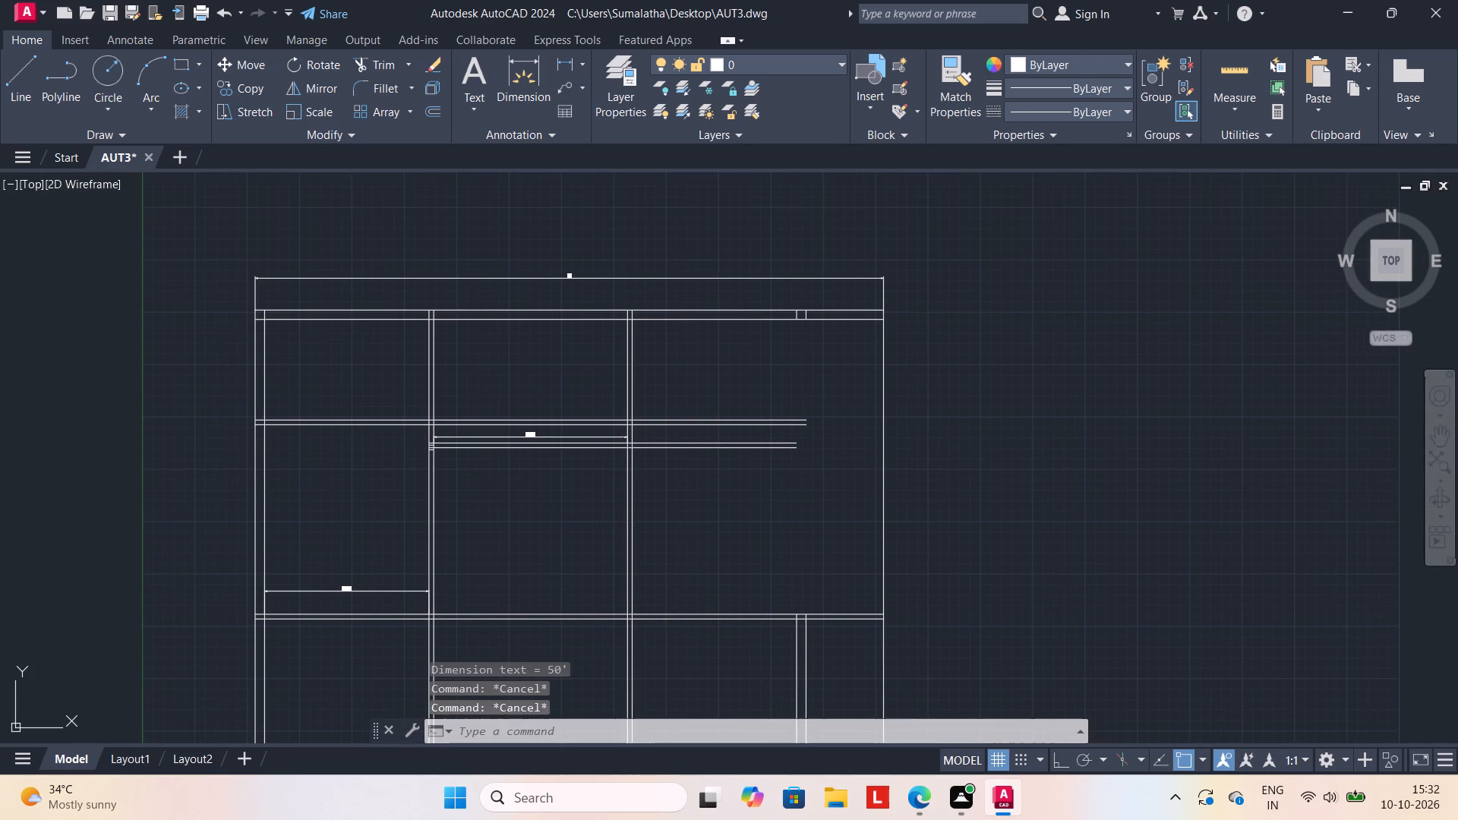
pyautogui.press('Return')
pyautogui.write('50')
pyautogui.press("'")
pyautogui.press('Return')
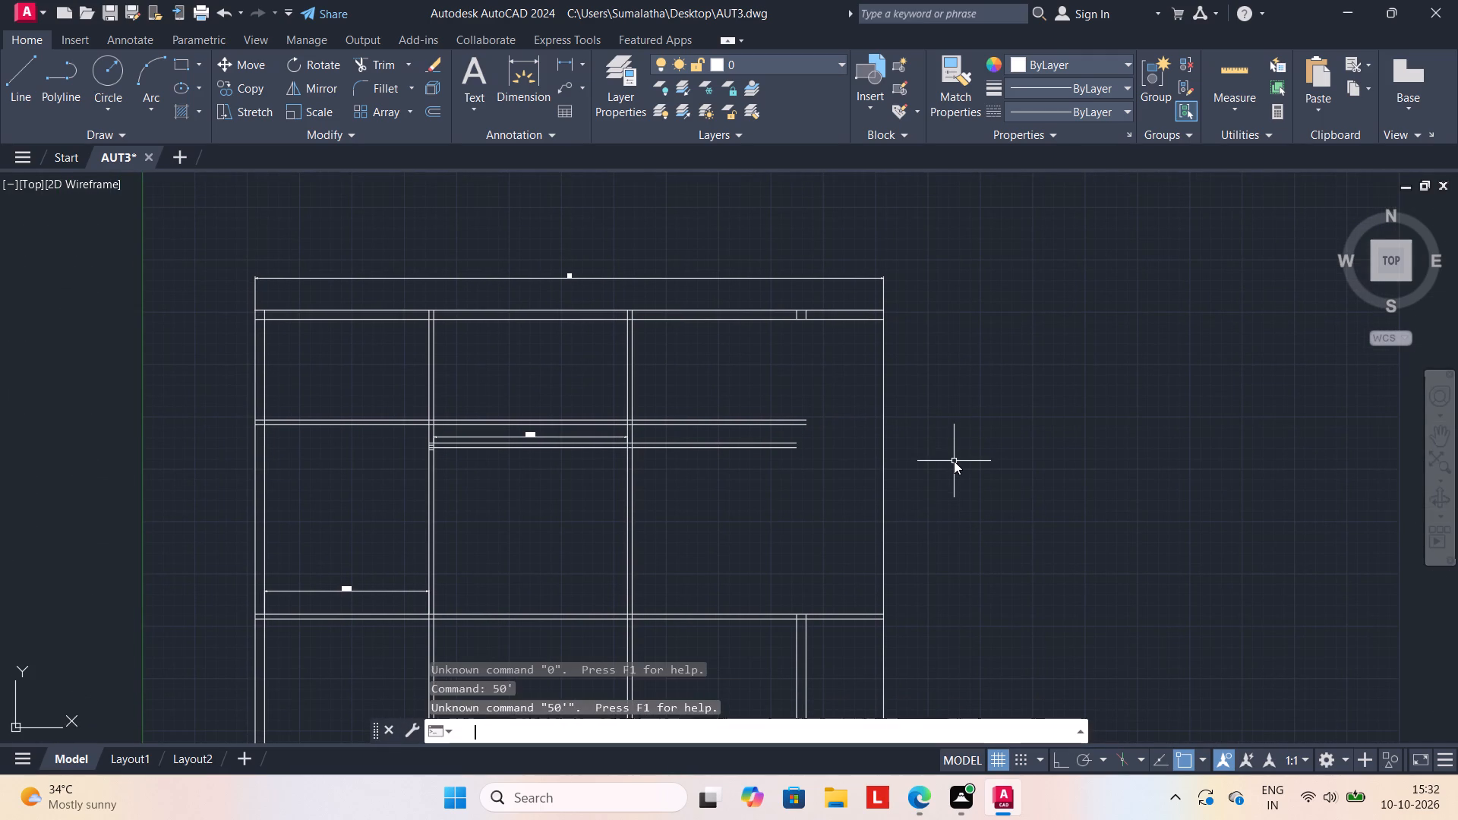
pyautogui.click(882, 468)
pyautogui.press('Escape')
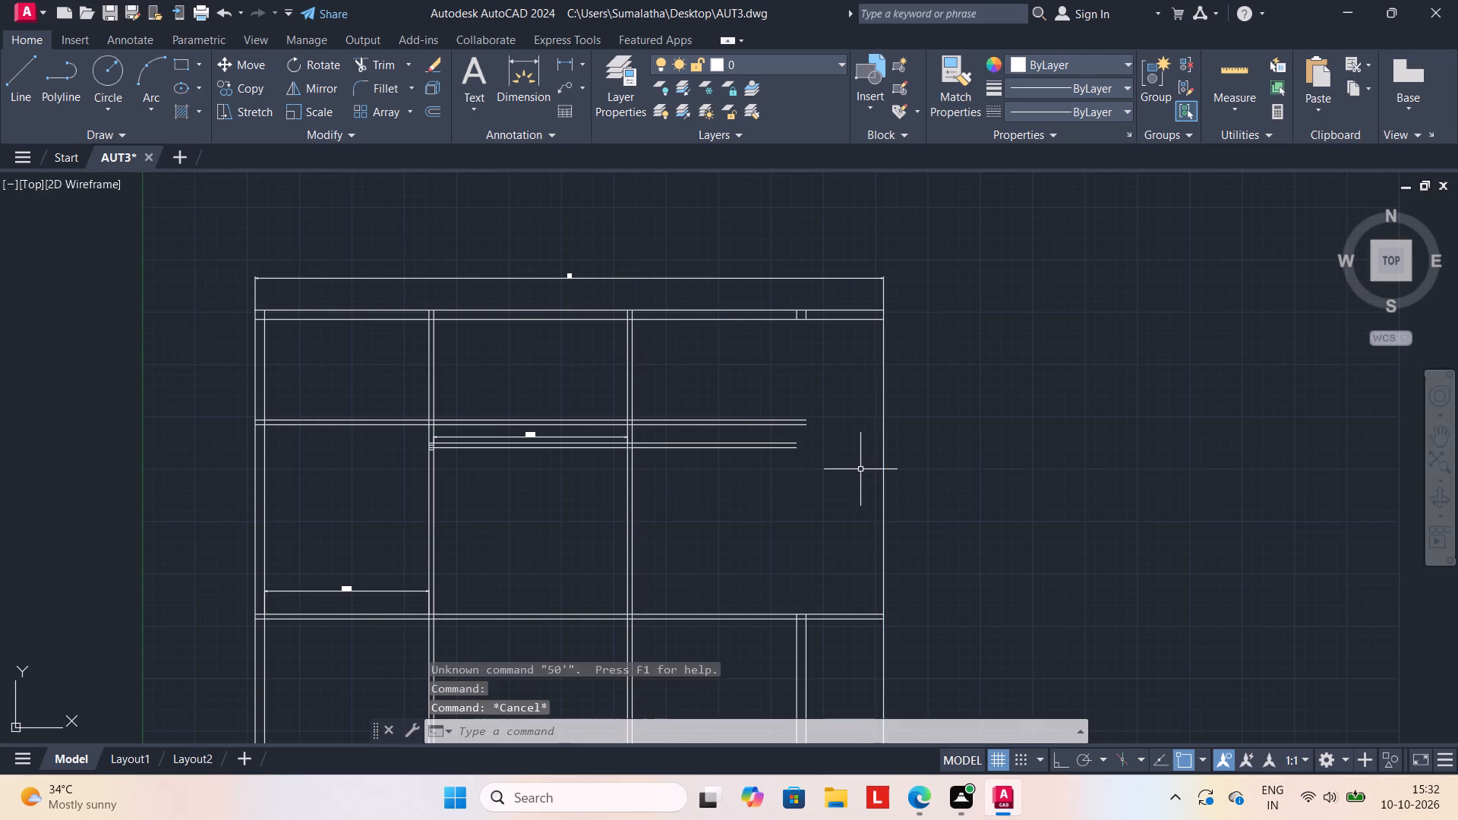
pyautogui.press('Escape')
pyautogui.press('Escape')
# Offset the rightmost vertical line 50' inward toward the left outer wall, and end the offset.
pyautogui.press('o')
pyautogui.press('Return')
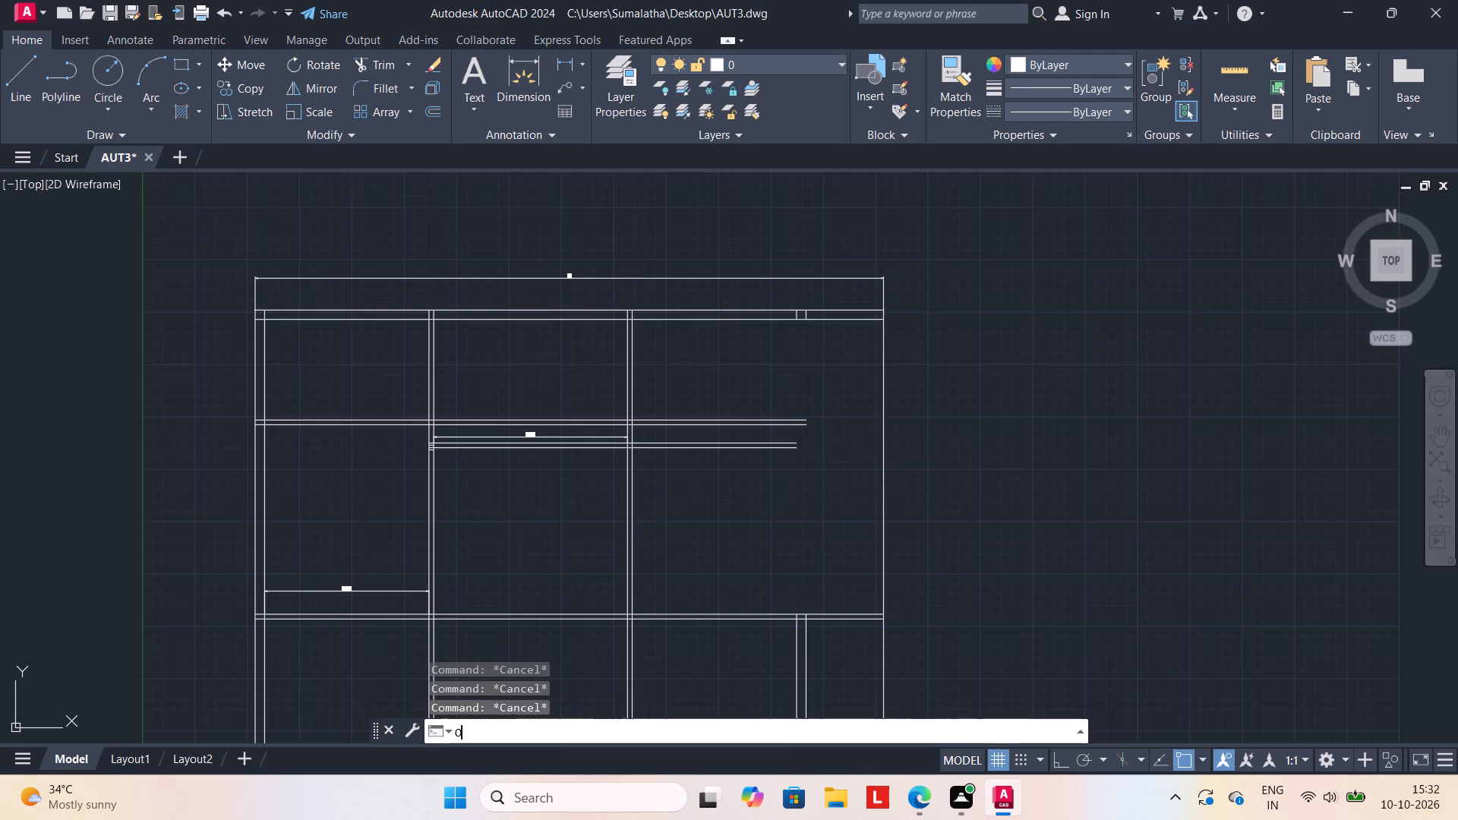
pyautogui.write("50'")
pyautogui.press('Return')
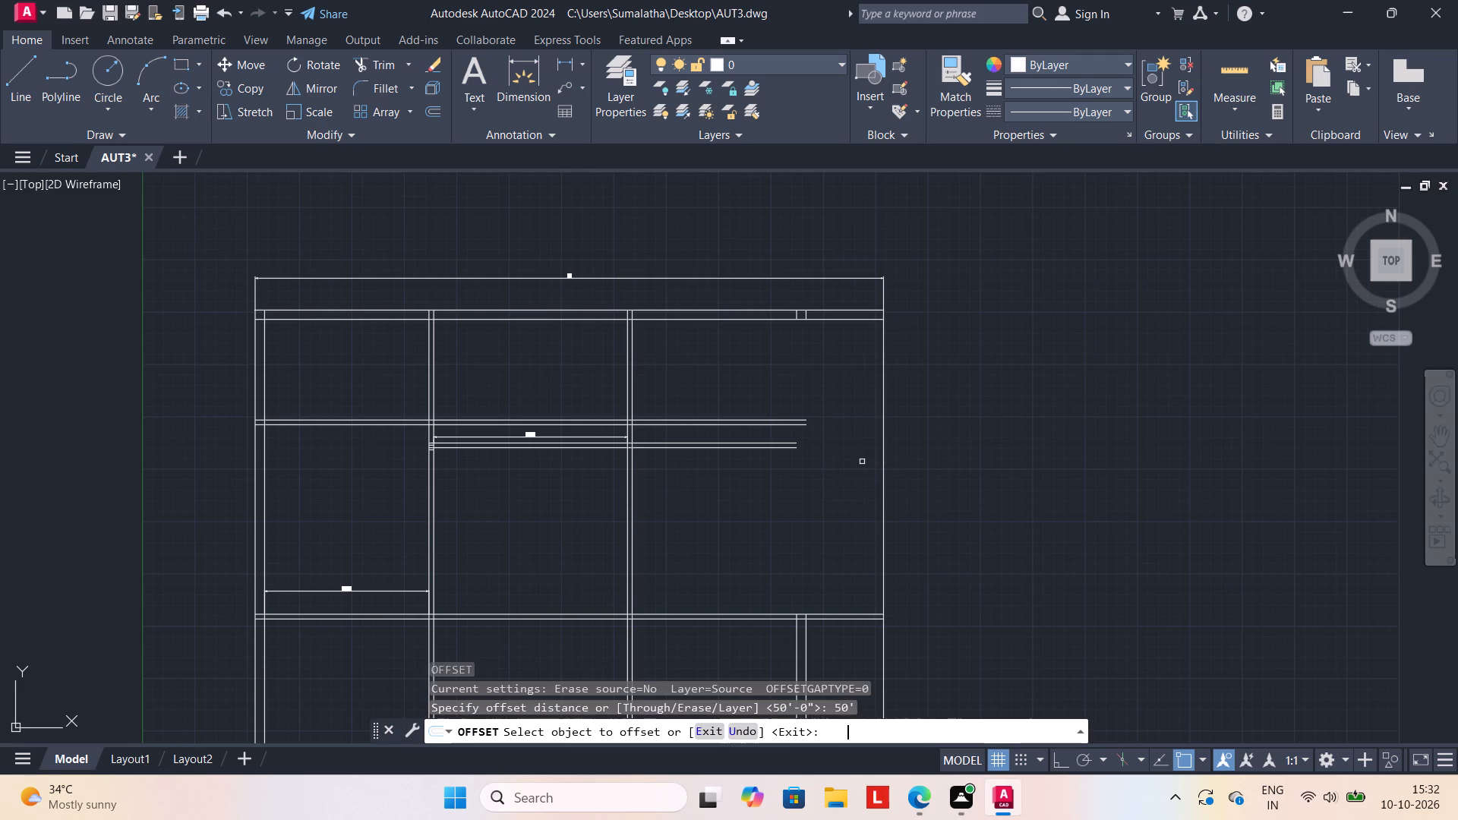
pyautogui.click(883, 446)
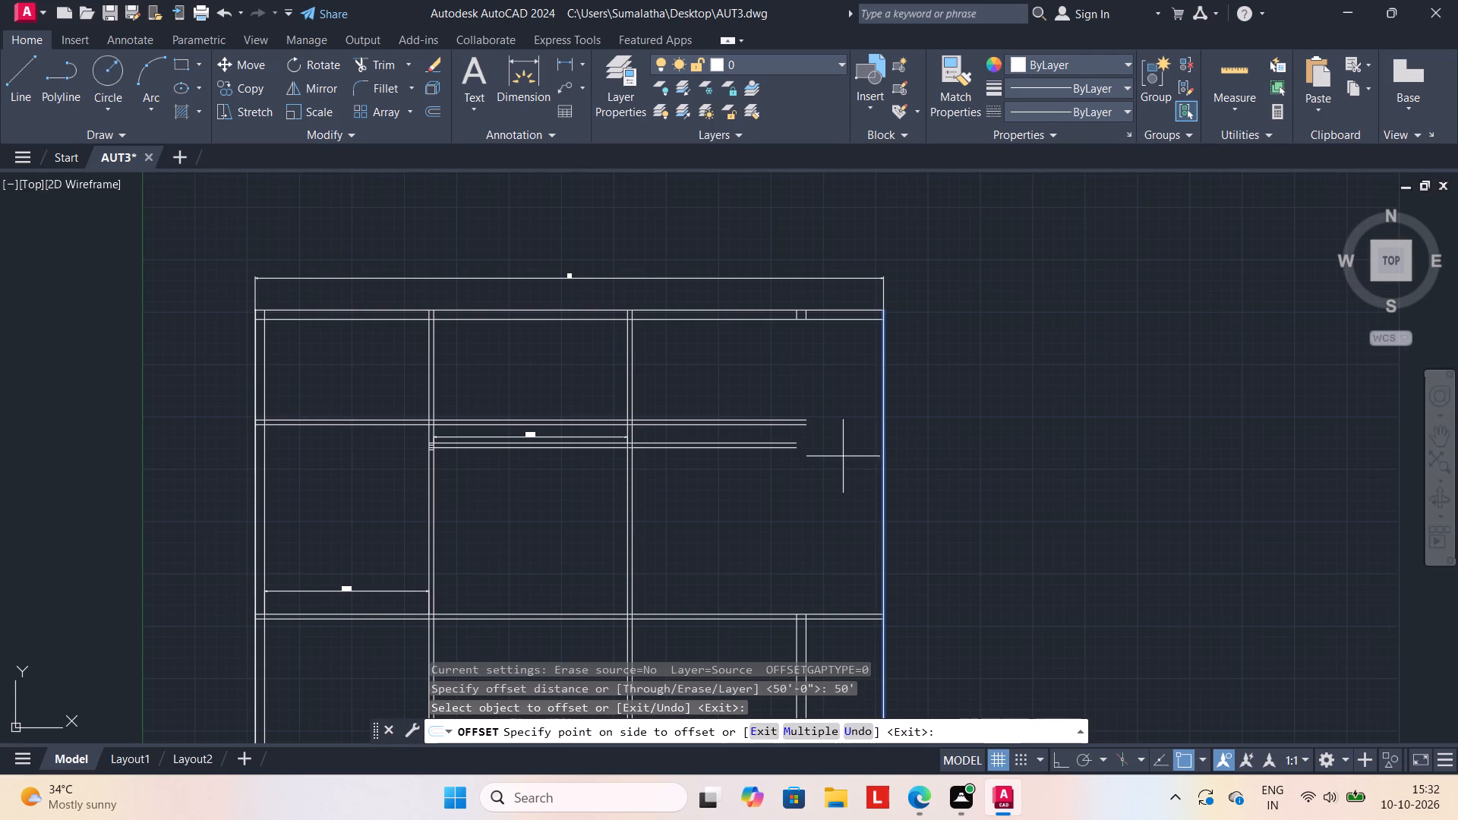
pyautogui.click(847, 456)
pyautogui.moveTo(883, 449); pyautogui.dragTo(852, 450)
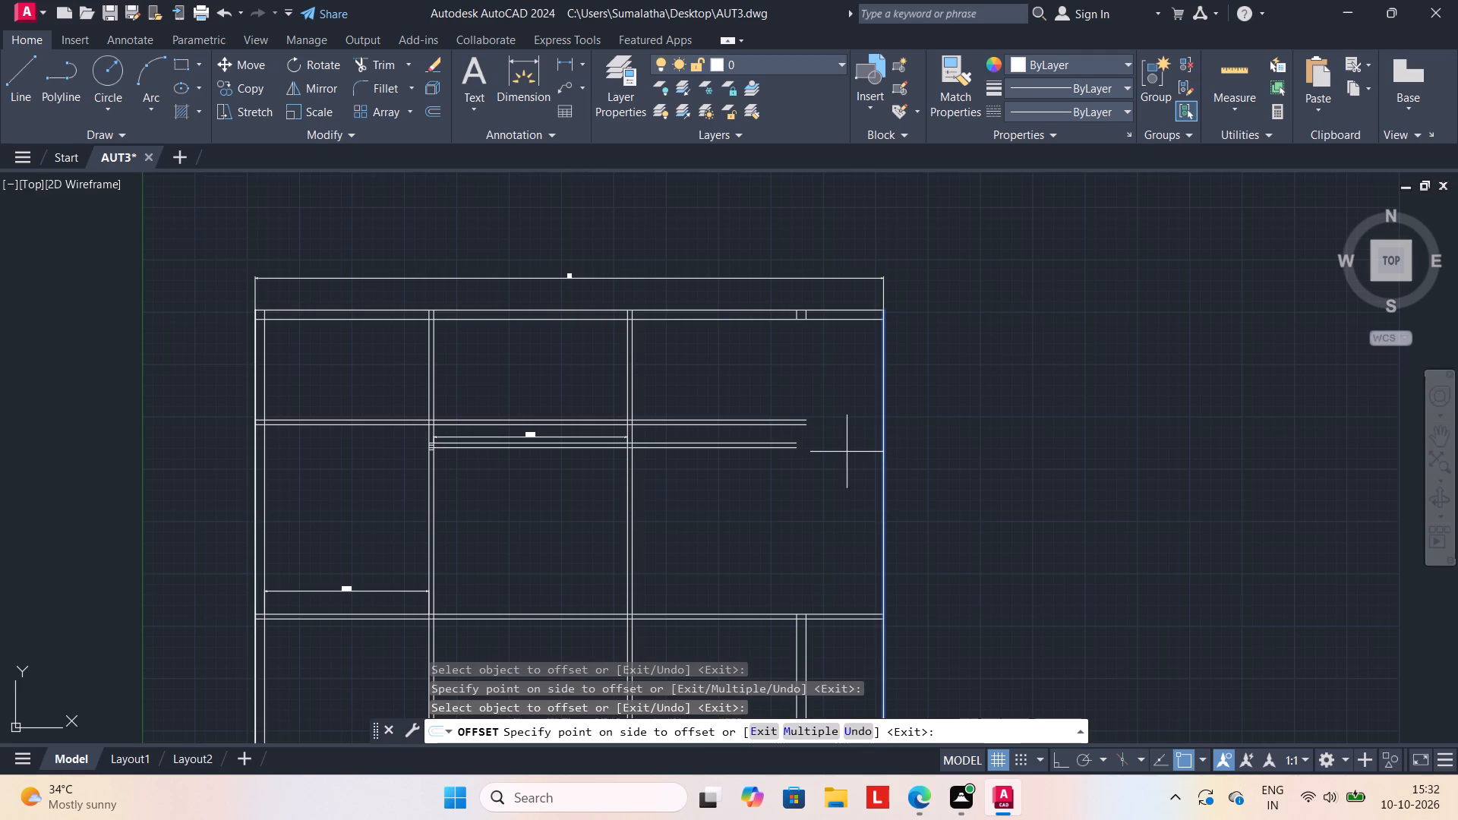
pyautogui.press('Escape')
pyautogui.press('Escape')
pyautogui.press('Escape')
pyautogui.press('Escape')
pyautogui.press('Escape')
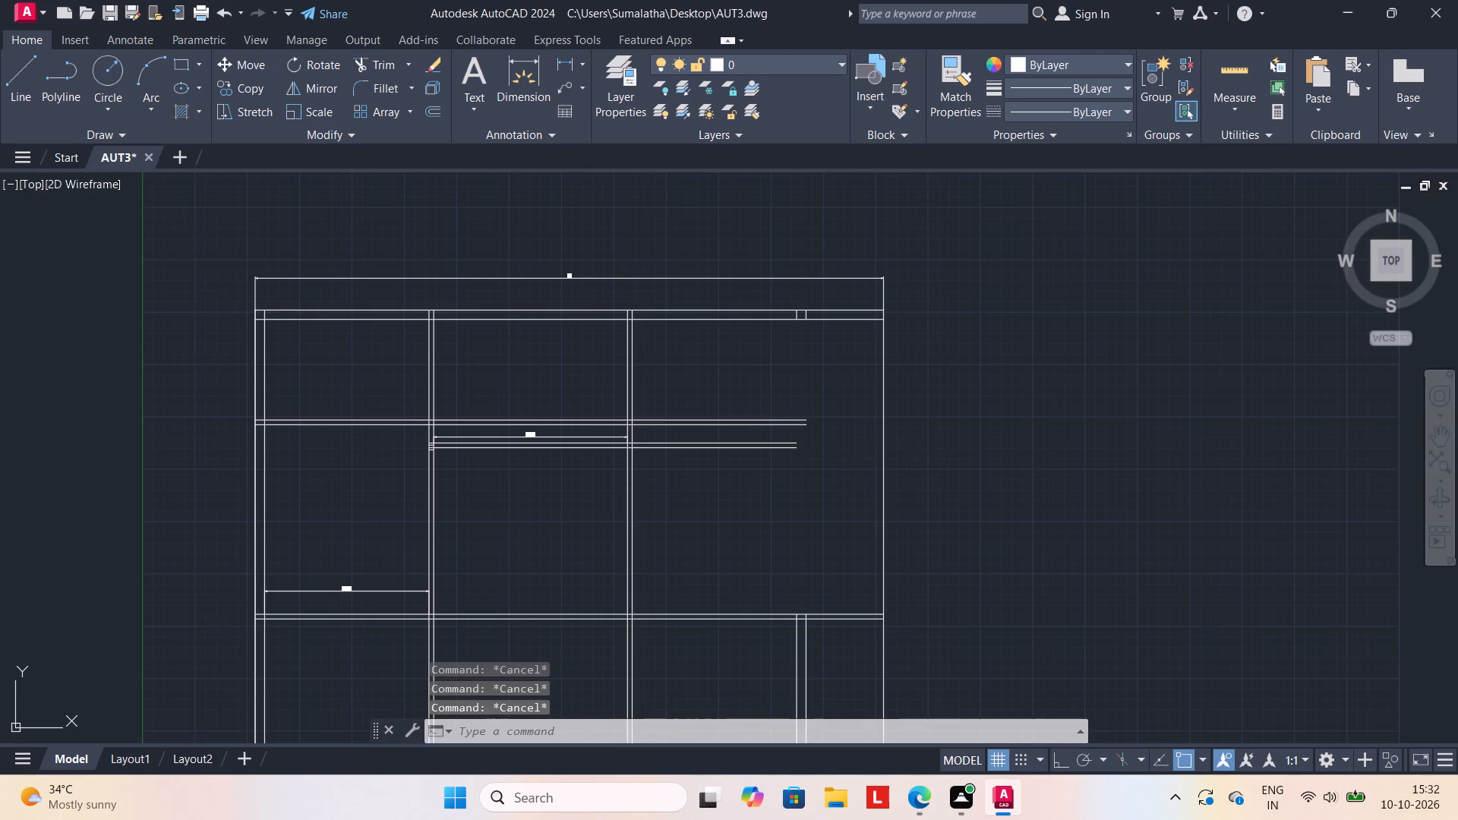
# Offset the rightmost vertical line 50' toward the left outer wall once more, and end the offset.
pyautogui.press('o')
pyautogui.press('Return')
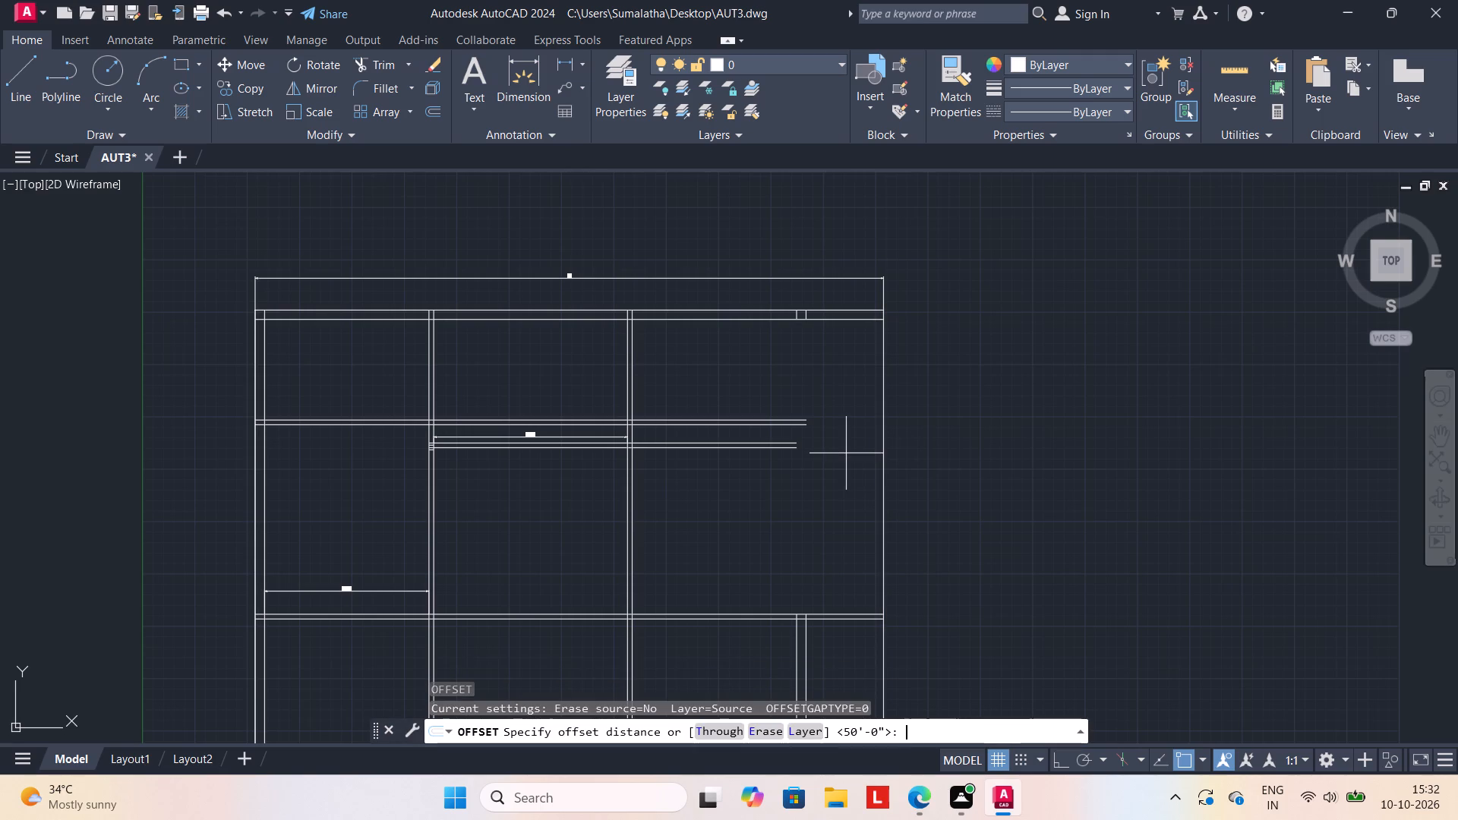
pyautogui.write("50'")
pyautogui.press('Return')
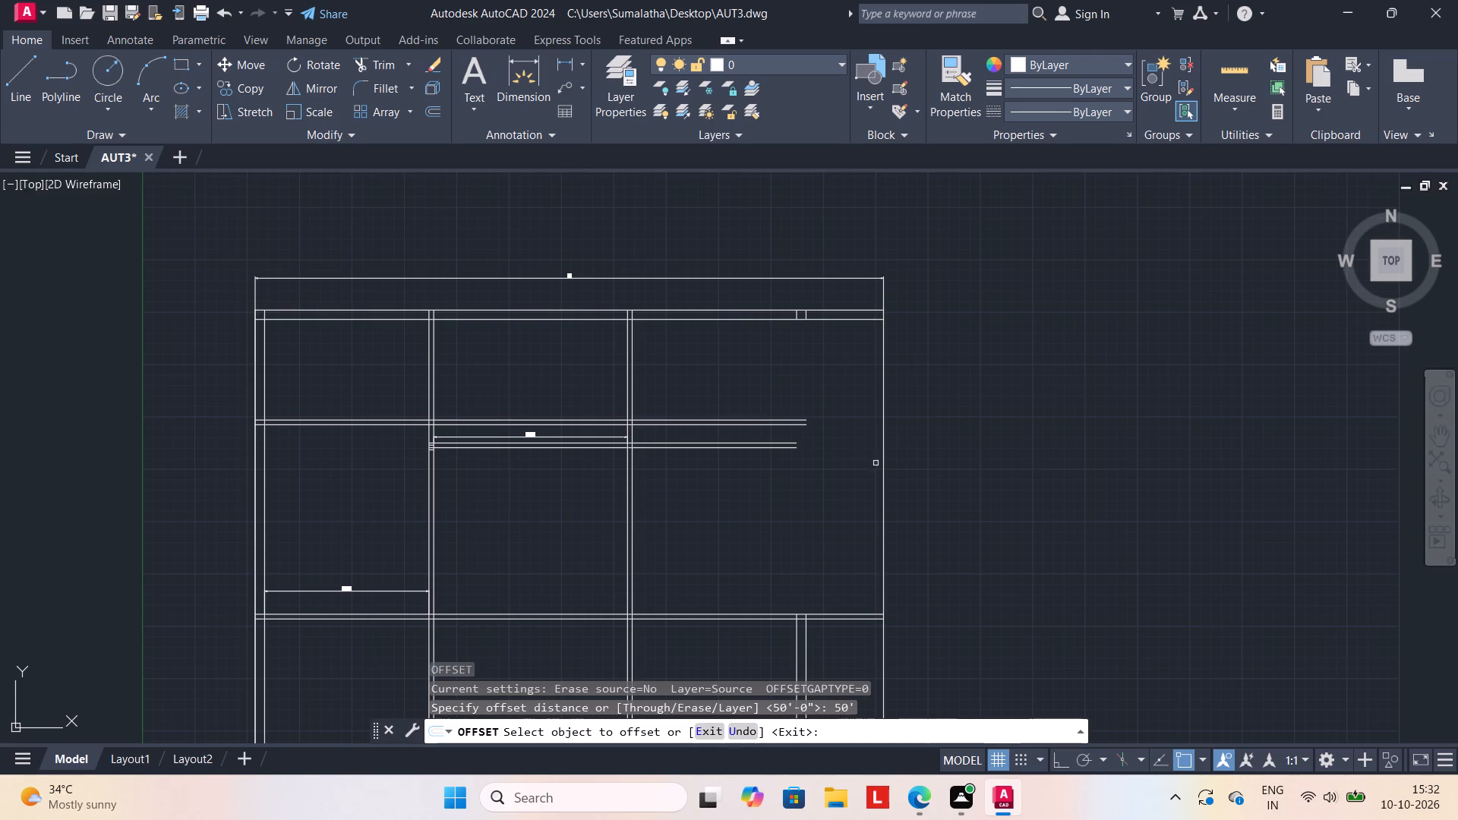
pyautogui.moveTo(882, 453); pyautogui.dragTo(848, 463)
pyautogui.click(839, 465)
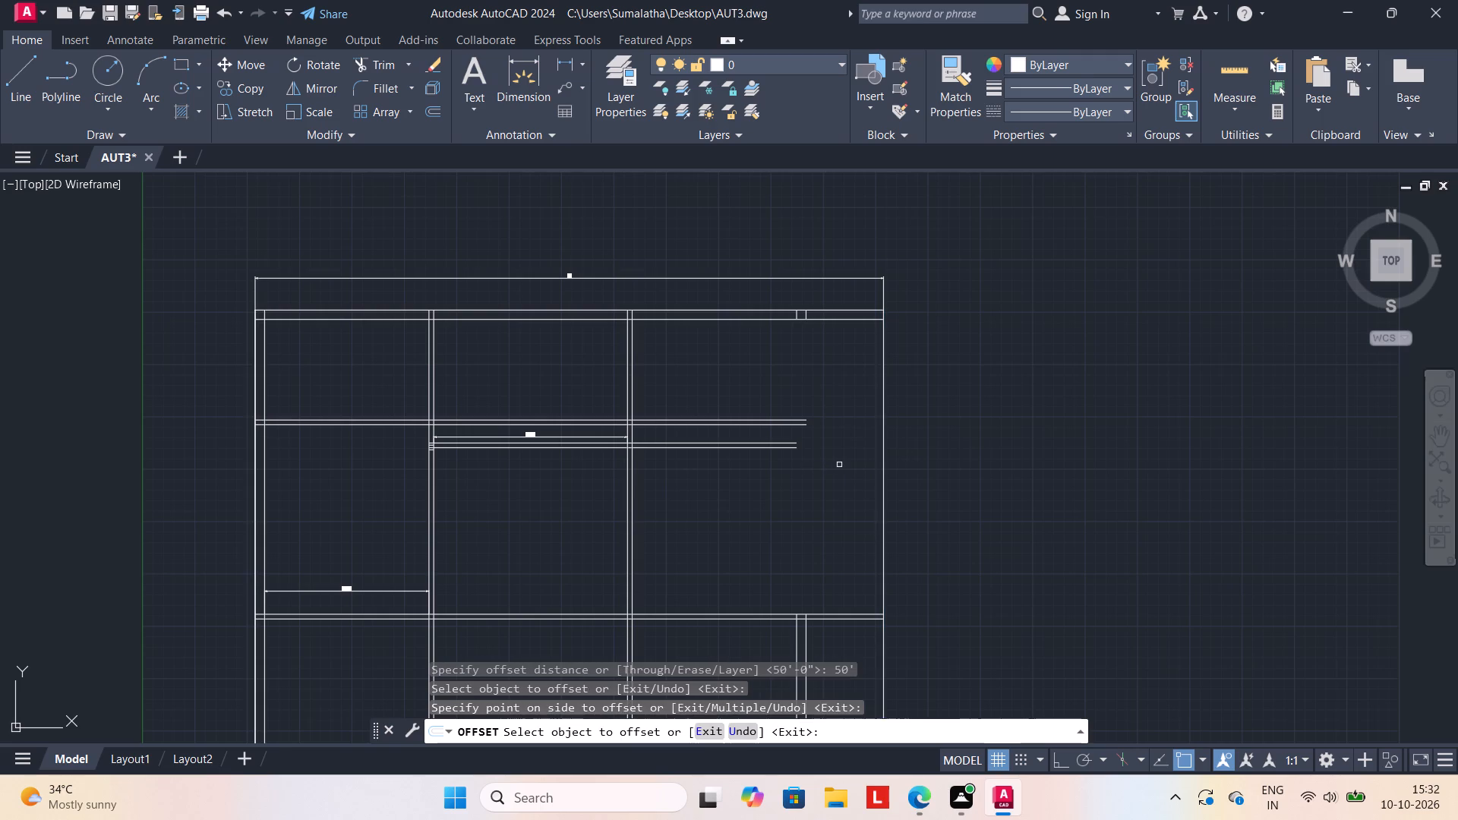
pyautogui.press('Escape')
pyautogui.press('Escape')
pyautogui.press('Escape')
pyautogui.press('Escape')
pyautogui.press('Escape')
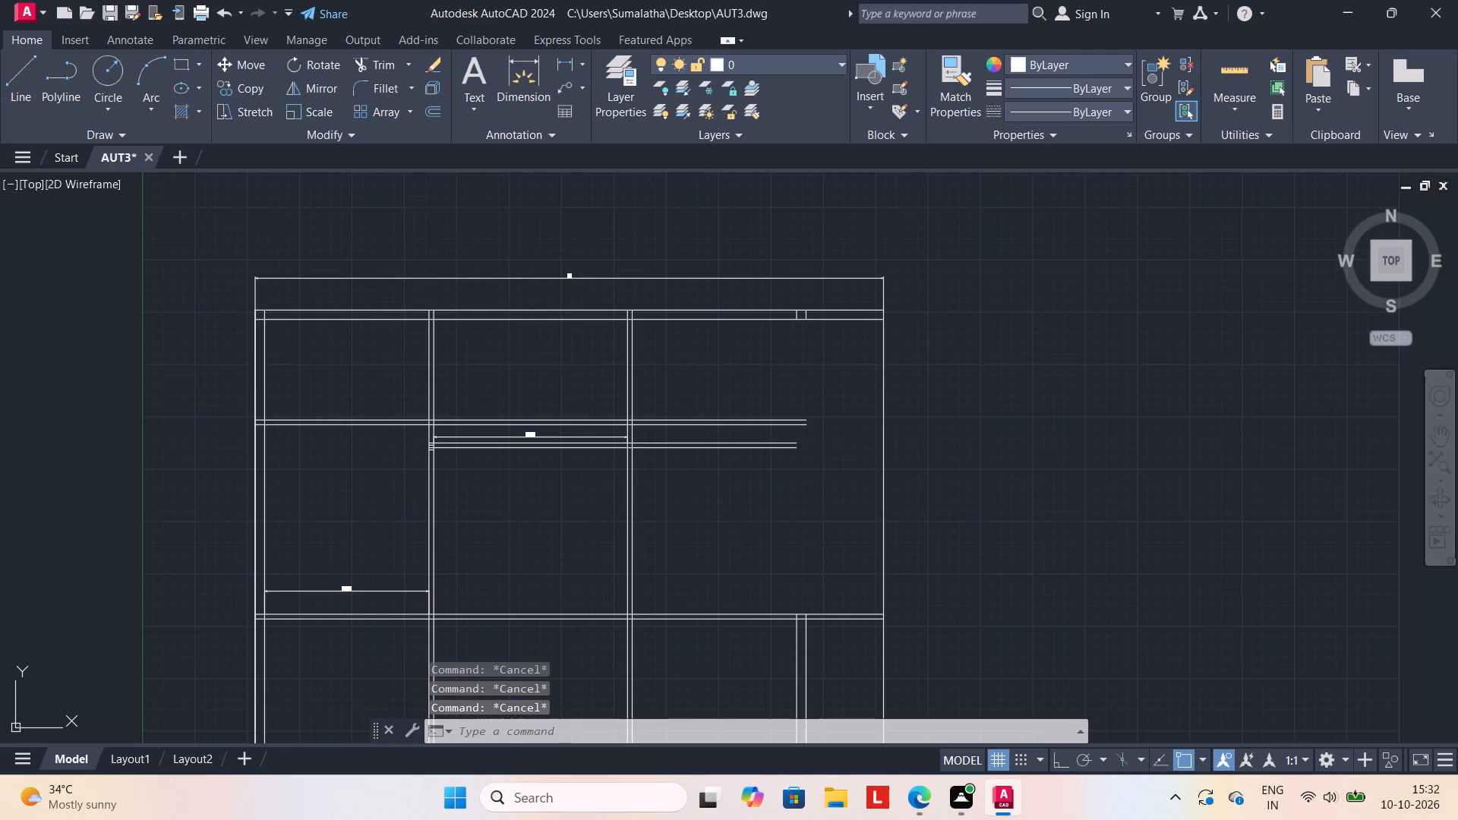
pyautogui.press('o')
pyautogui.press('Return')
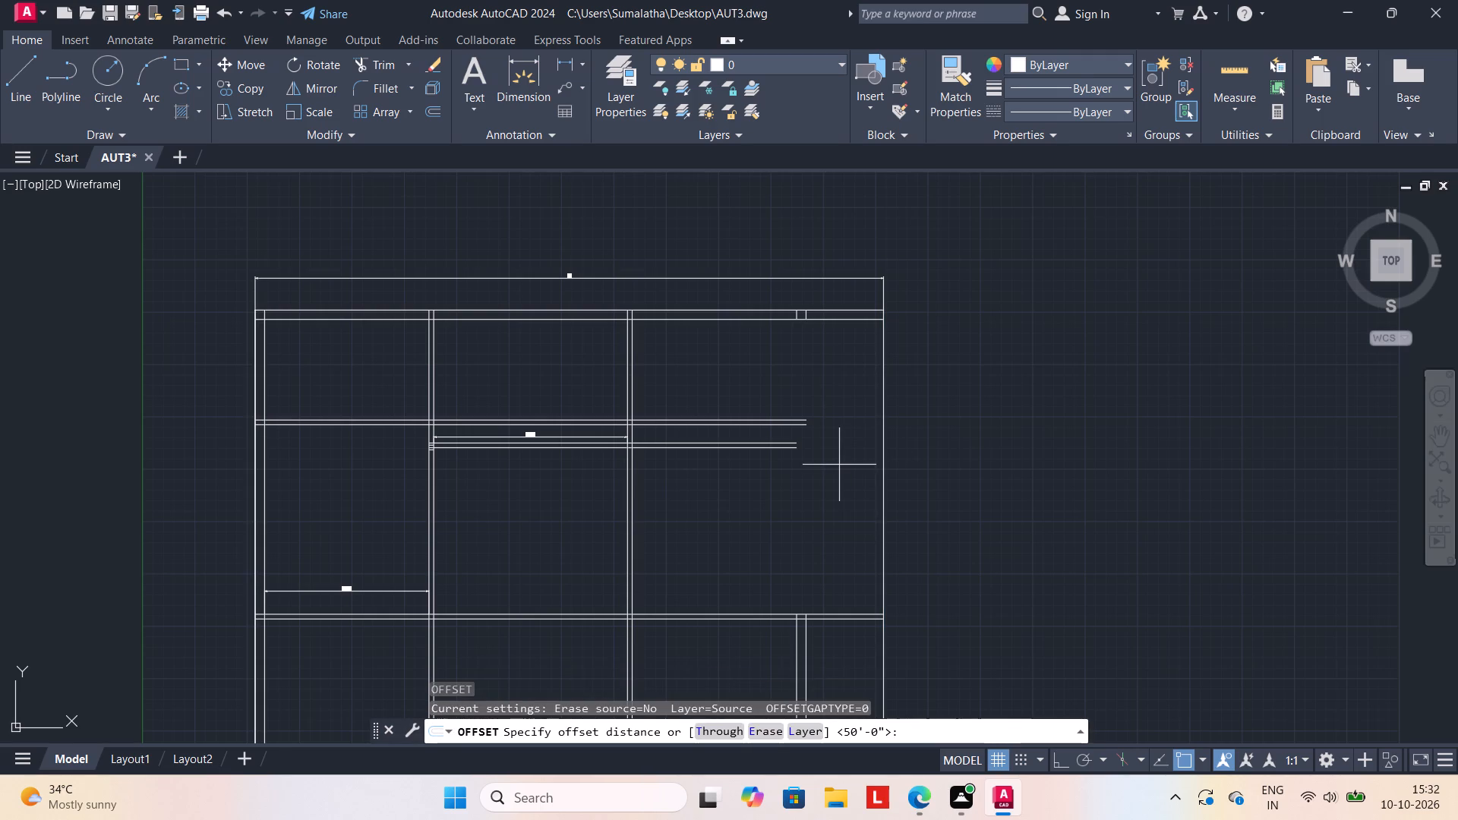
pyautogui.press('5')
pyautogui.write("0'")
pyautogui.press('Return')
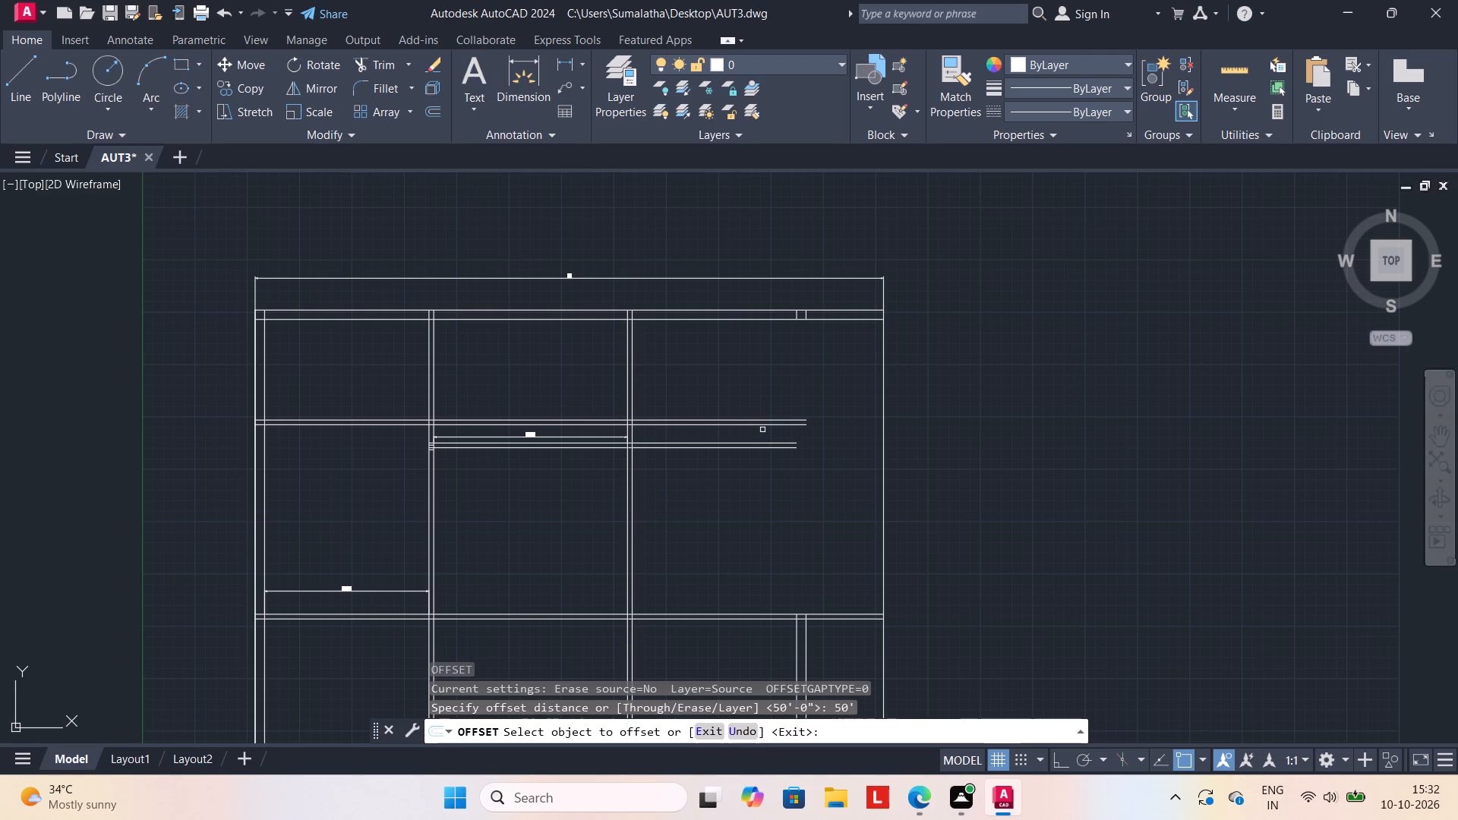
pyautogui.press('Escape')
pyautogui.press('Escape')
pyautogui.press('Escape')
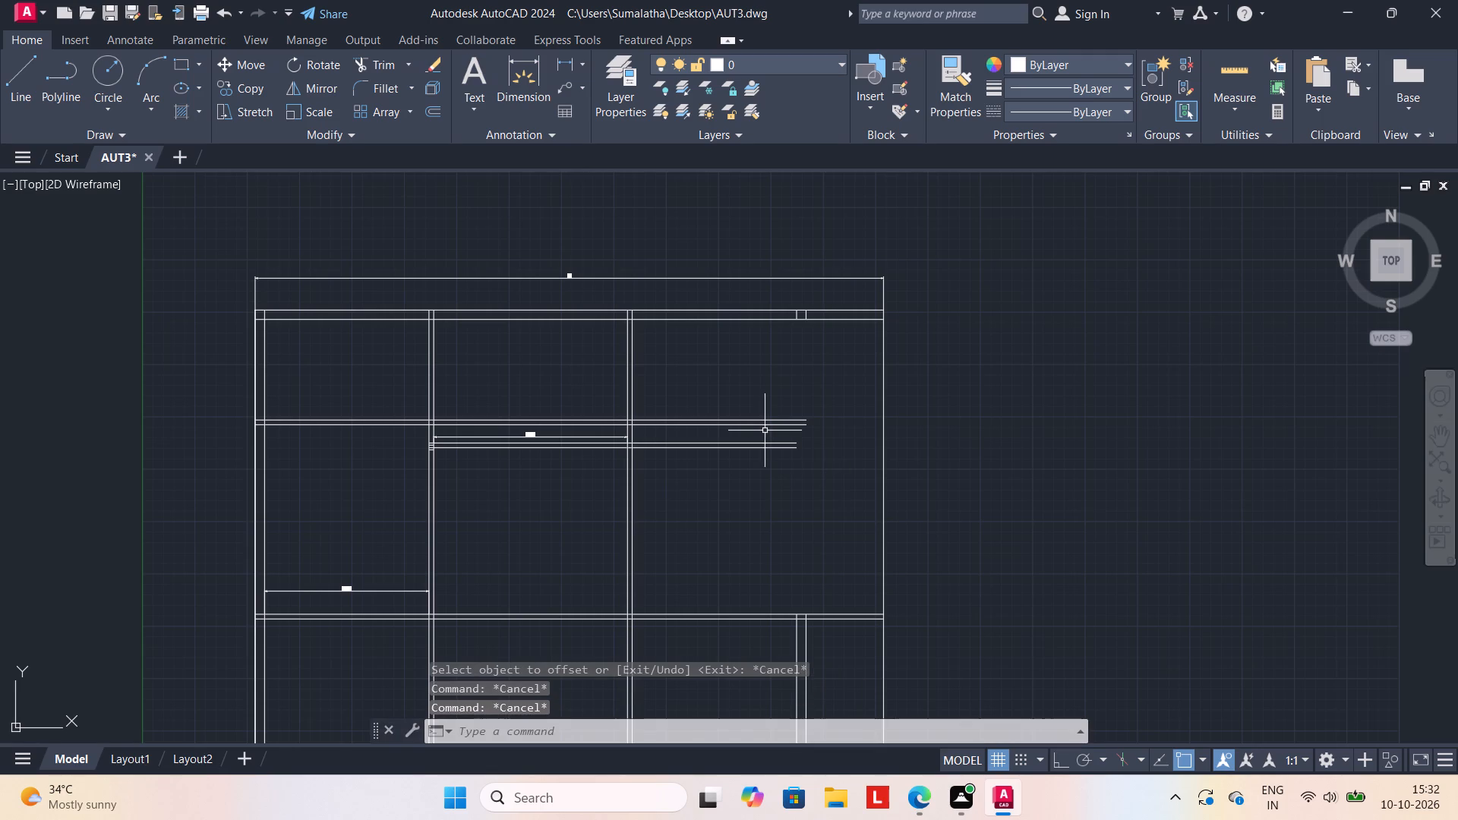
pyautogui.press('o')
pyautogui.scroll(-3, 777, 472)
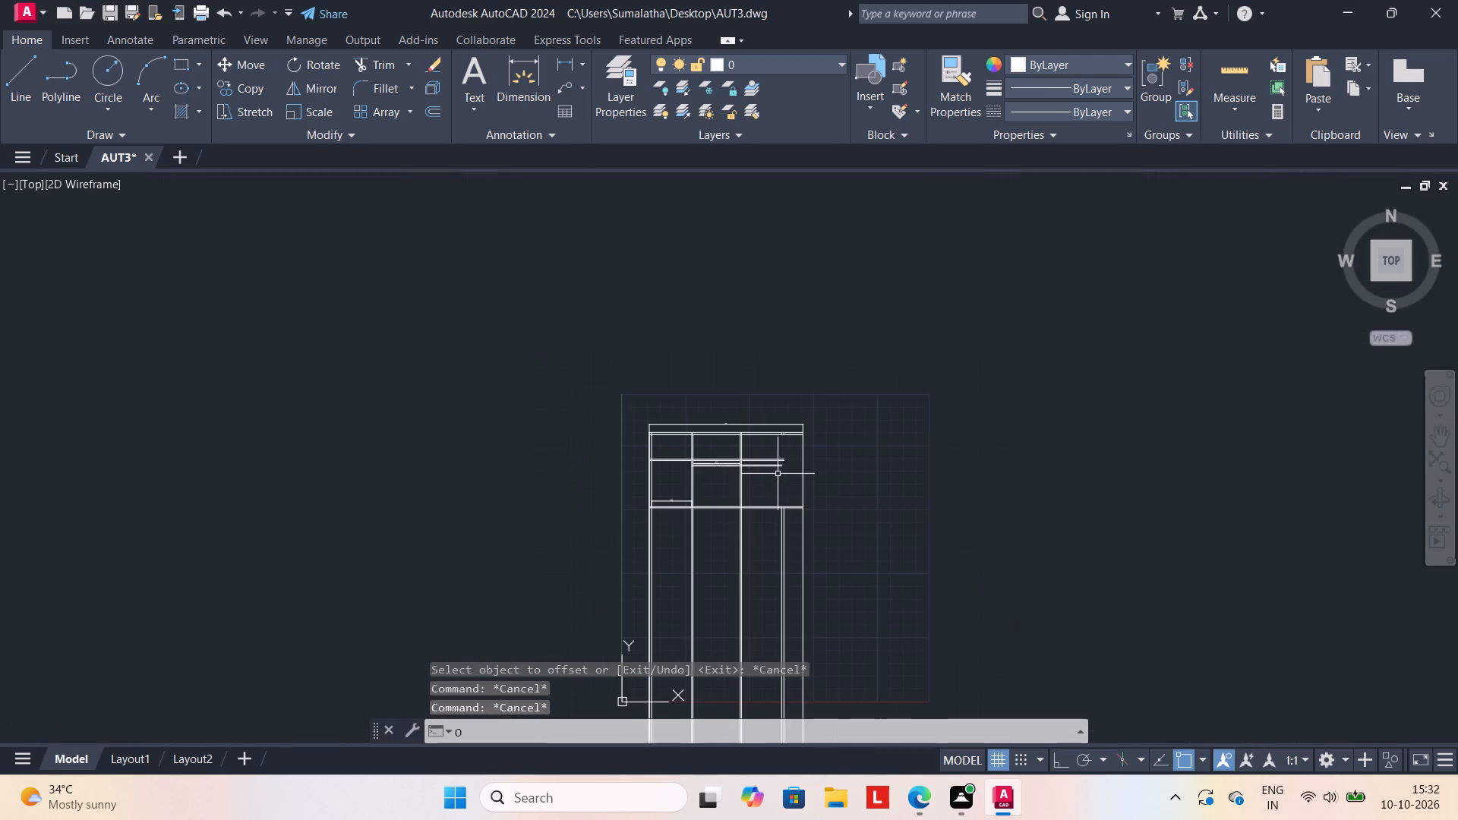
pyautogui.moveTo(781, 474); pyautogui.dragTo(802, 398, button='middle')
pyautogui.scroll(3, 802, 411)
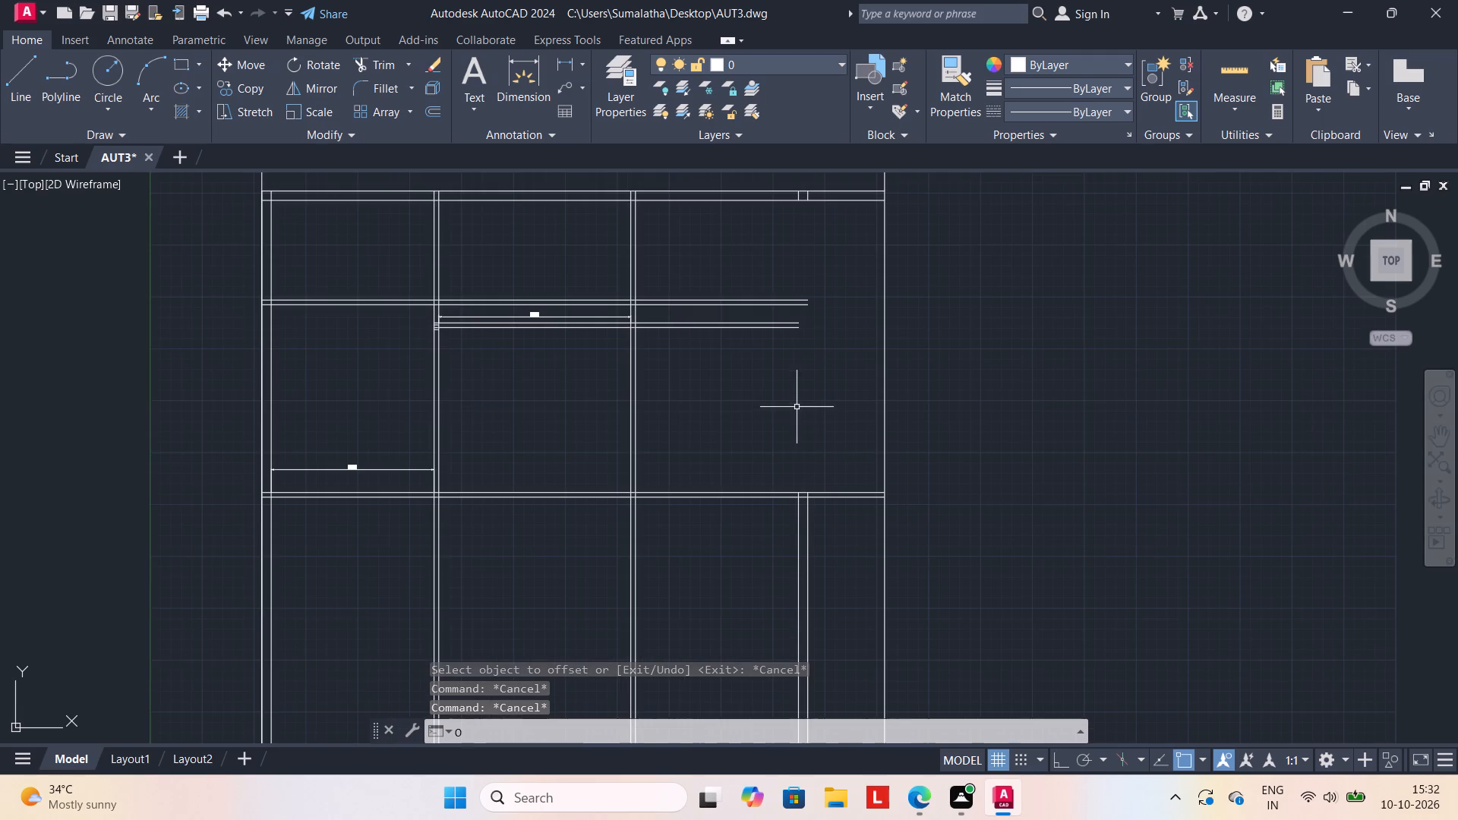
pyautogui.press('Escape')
# Offset the rightmost vertical line 9" inward as the right wall's inner line, and end the offset.
pyautogui.press('o')
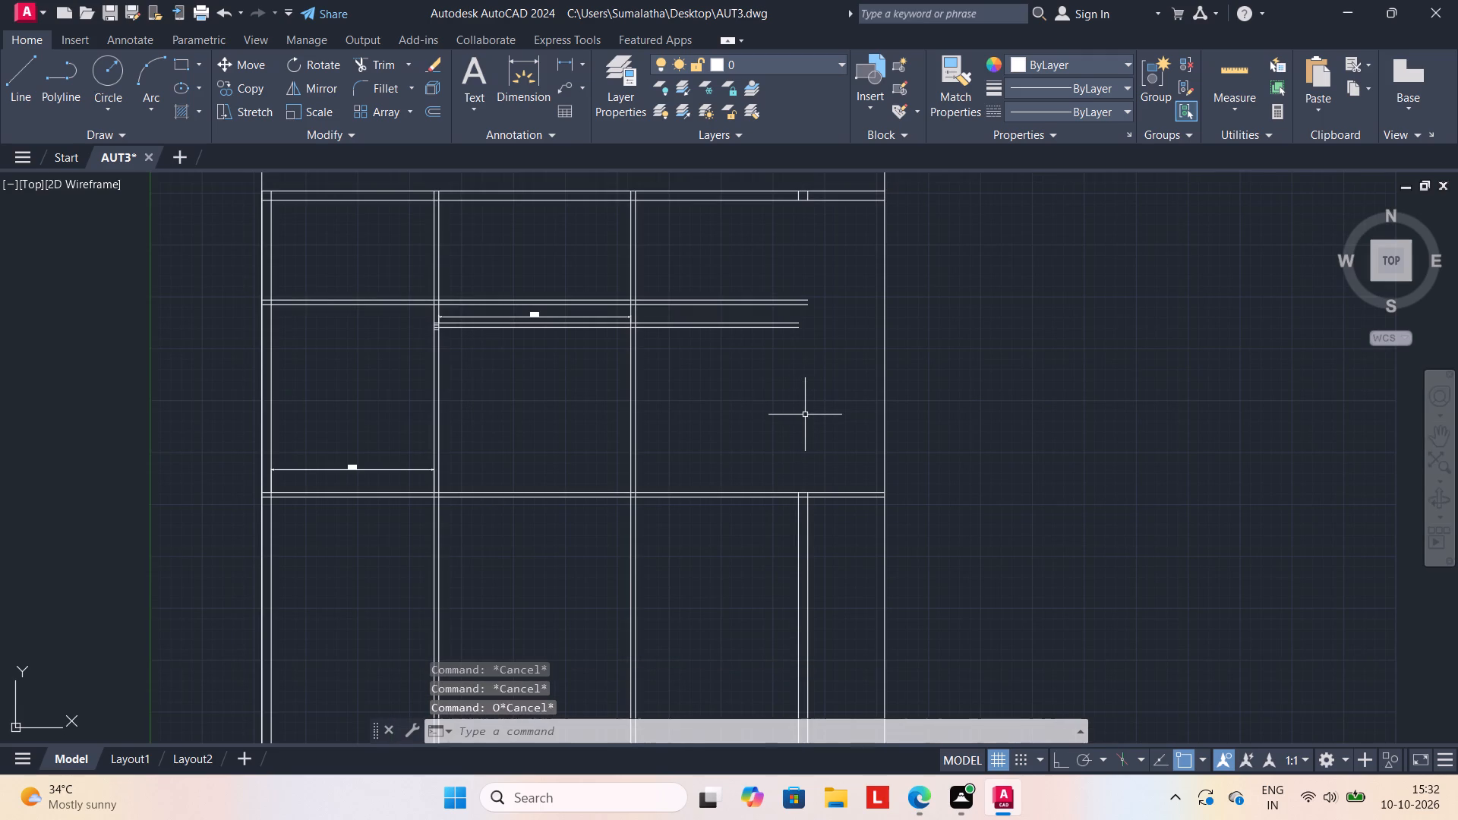
pyautogui.press('Return')
pyautogui.press('9')
pyautogui.hotkey('shift', '"')
pyautogui.press('Return')
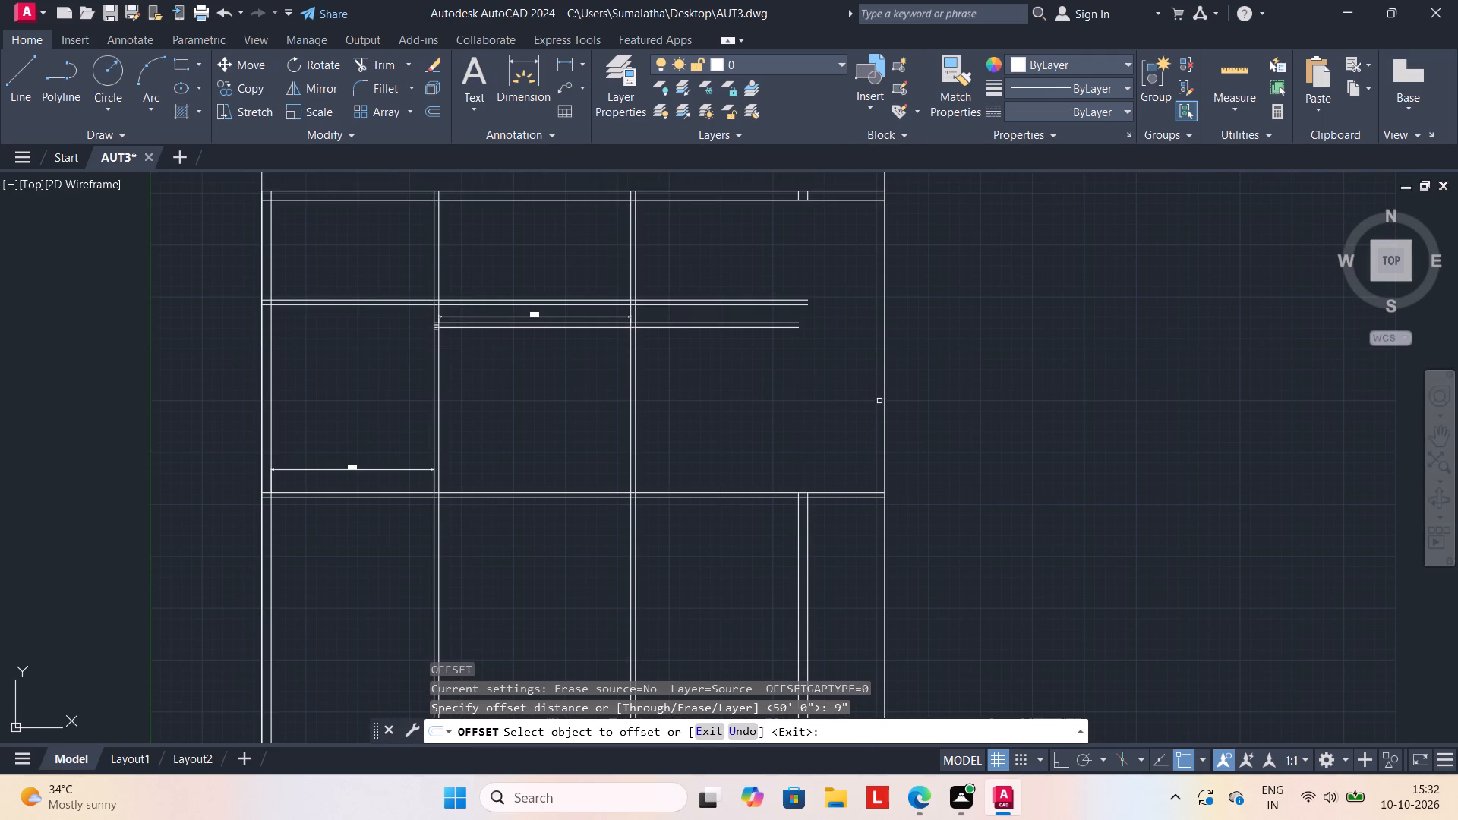
pyautogui.moveTo(885, 393); pyautogui.dragTo(835, 401)
pyautogui.click(832, 402)
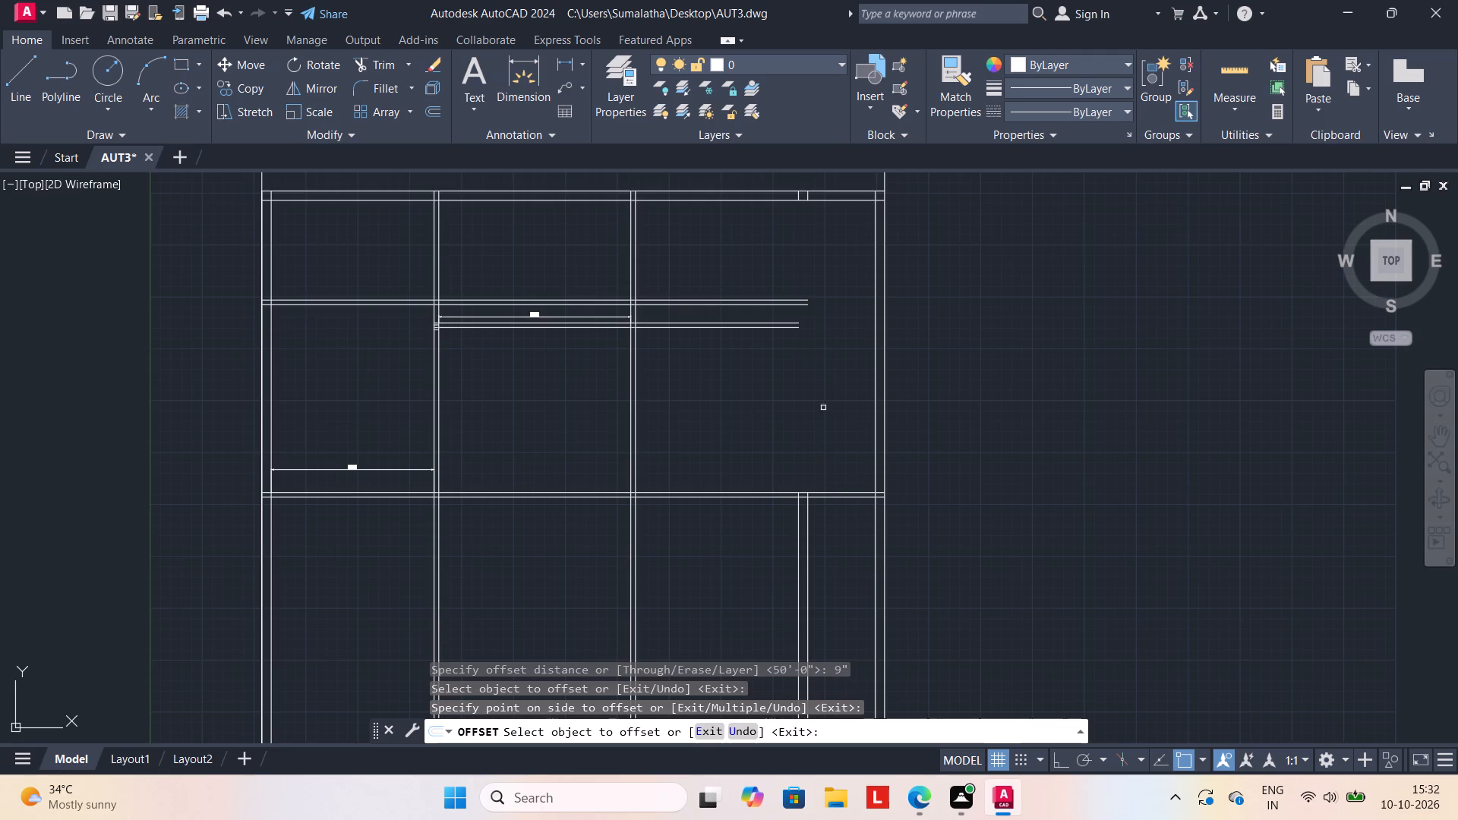
pyautogui.scroll(-1, 823, 408)
pyautogui.moveTo(823, 408); pyautogui.dragTo(873, 401, button='middle')
pyautogui.press('Escape')
pyautogui.scroll(1, 832, 365)
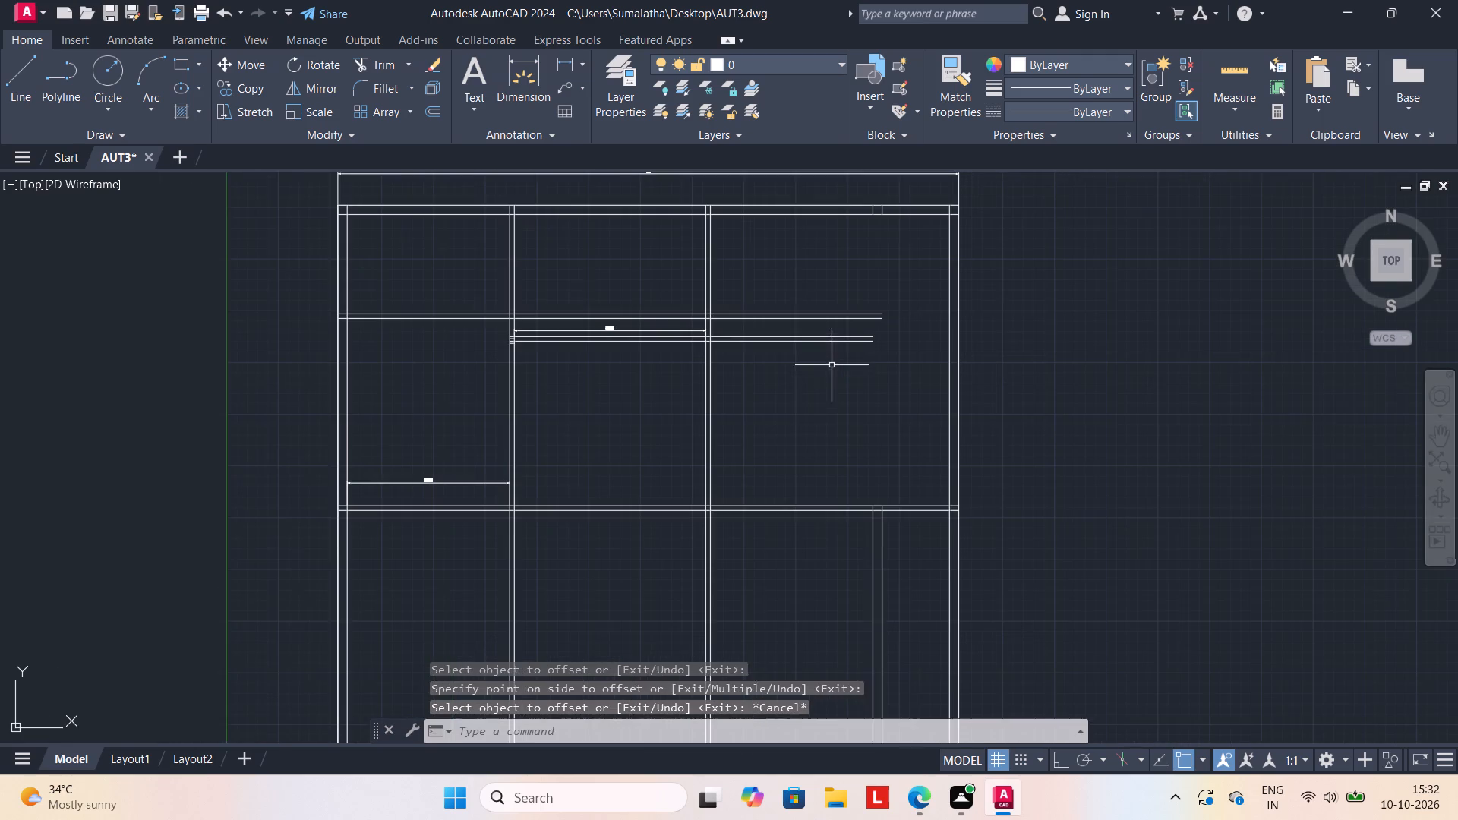
# Extend both lines of the upper horizontal partition to the right wall's outer line, and end the extend.
pyautogui.press('Escape')
pyautogui.press('e')
pyautogui.press('x')
pyautogui.press('Return')
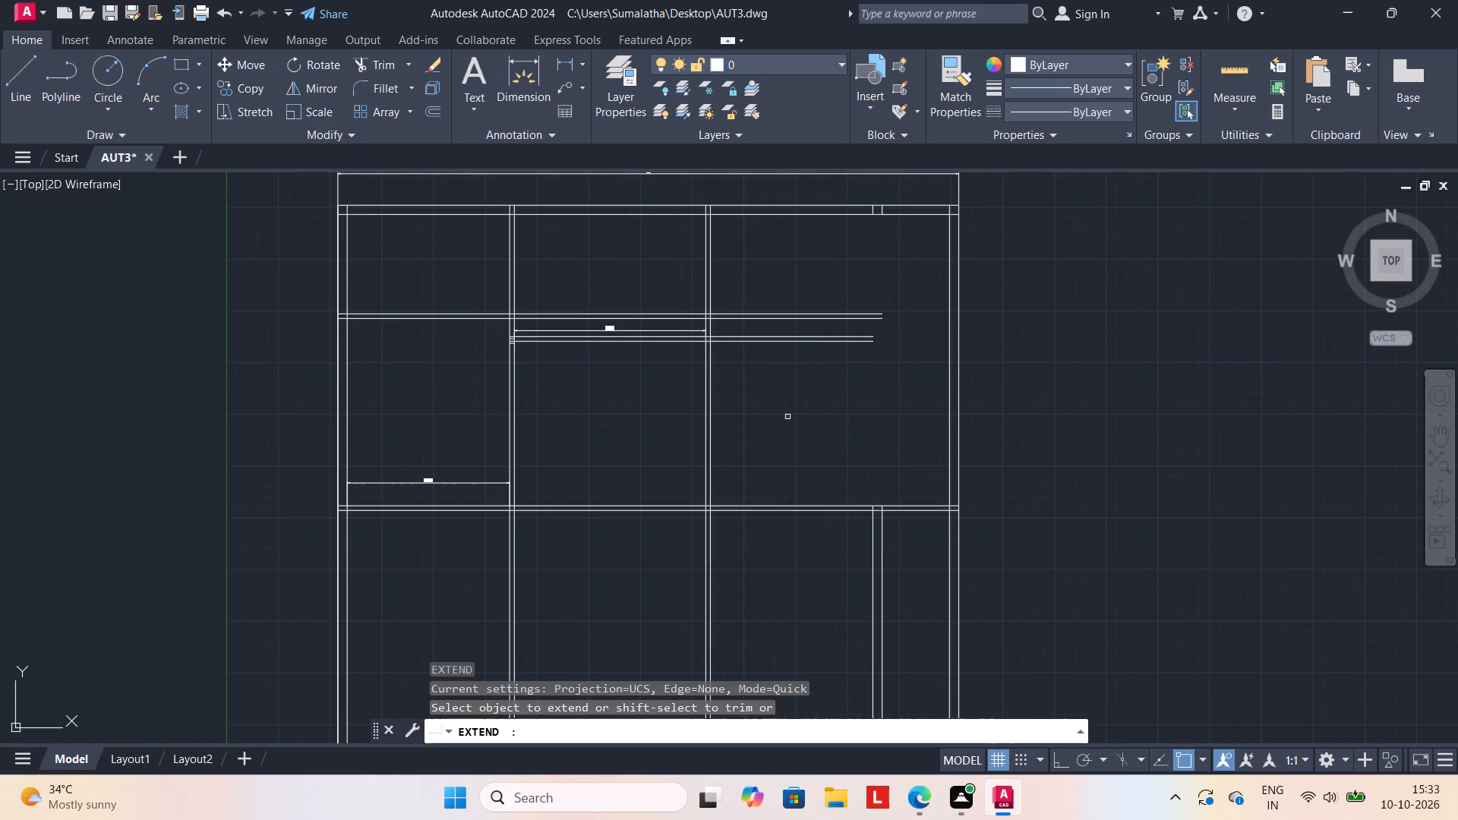
pyautogui.click(850, 318)
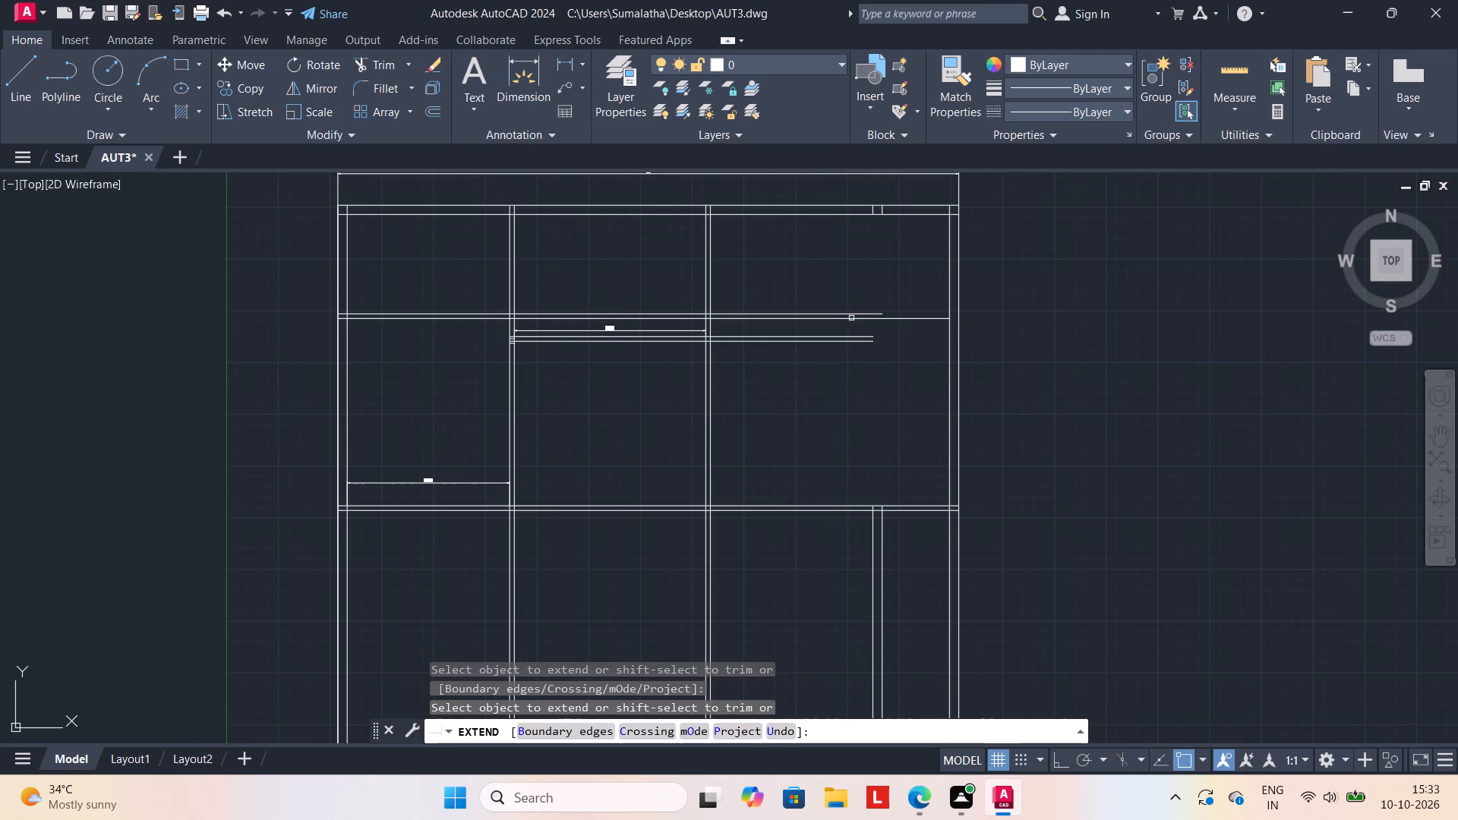
pyautogui.click(854, 314)
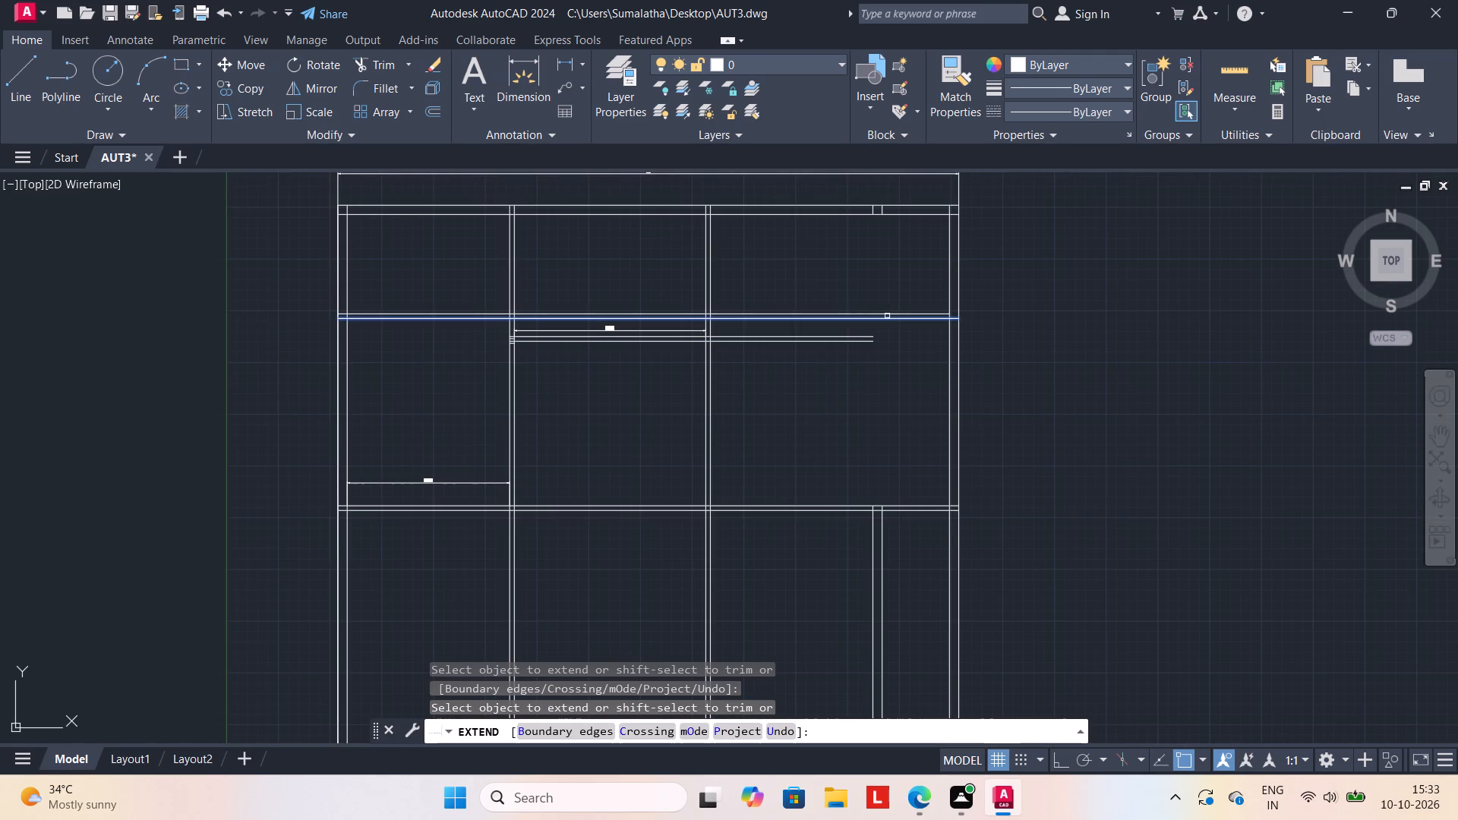
pyautogui.click(898, 316)
pyautogui.click(901, 314)
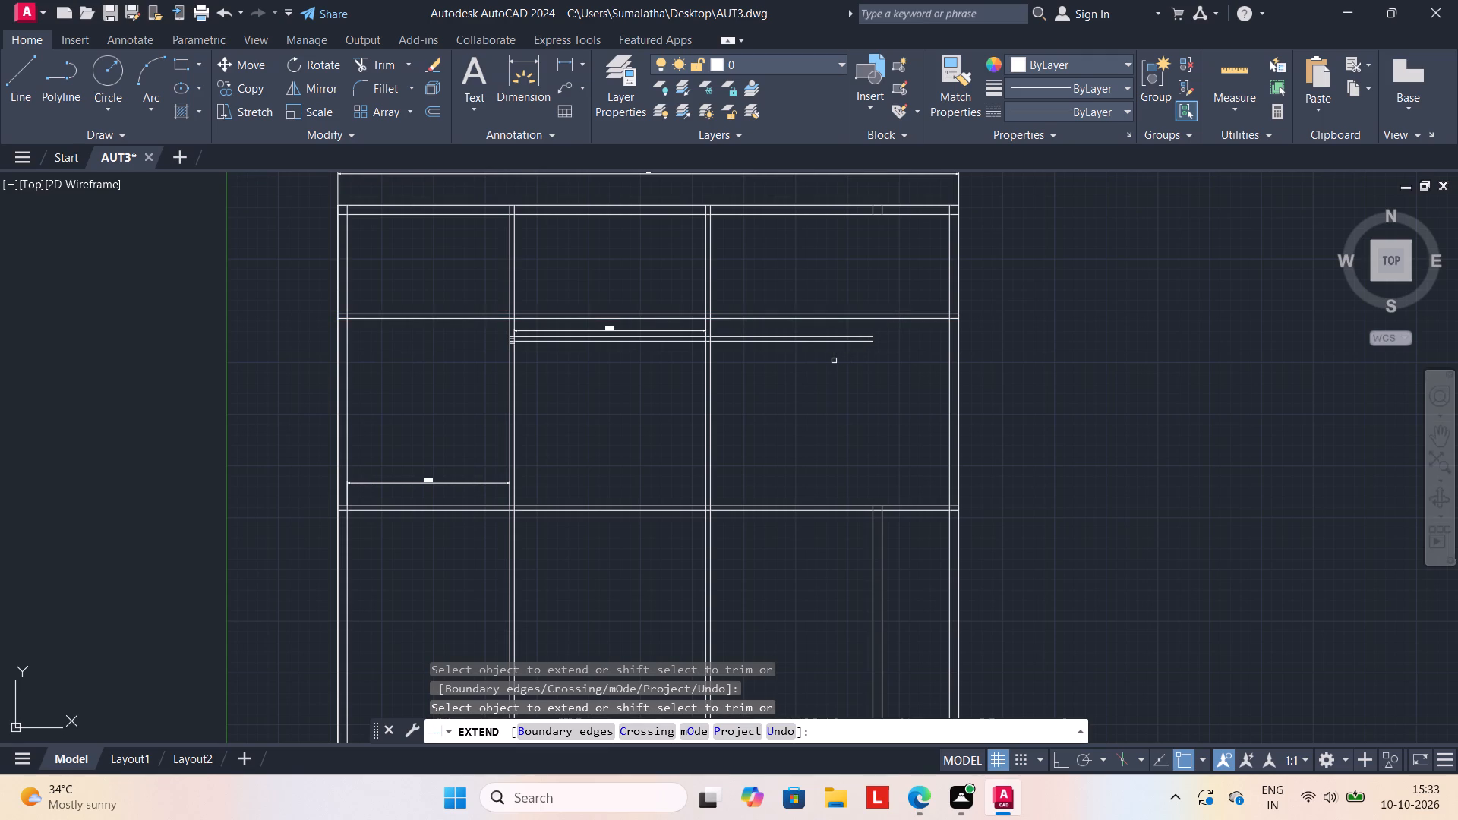
pyautogui.press('Escape')
pyautogui.press('Escape')
pyautogui.press('Escape')
# Trim both lines of the short horizontal partition where they run right past the second vertical partition.
pyautogui.write('TR')
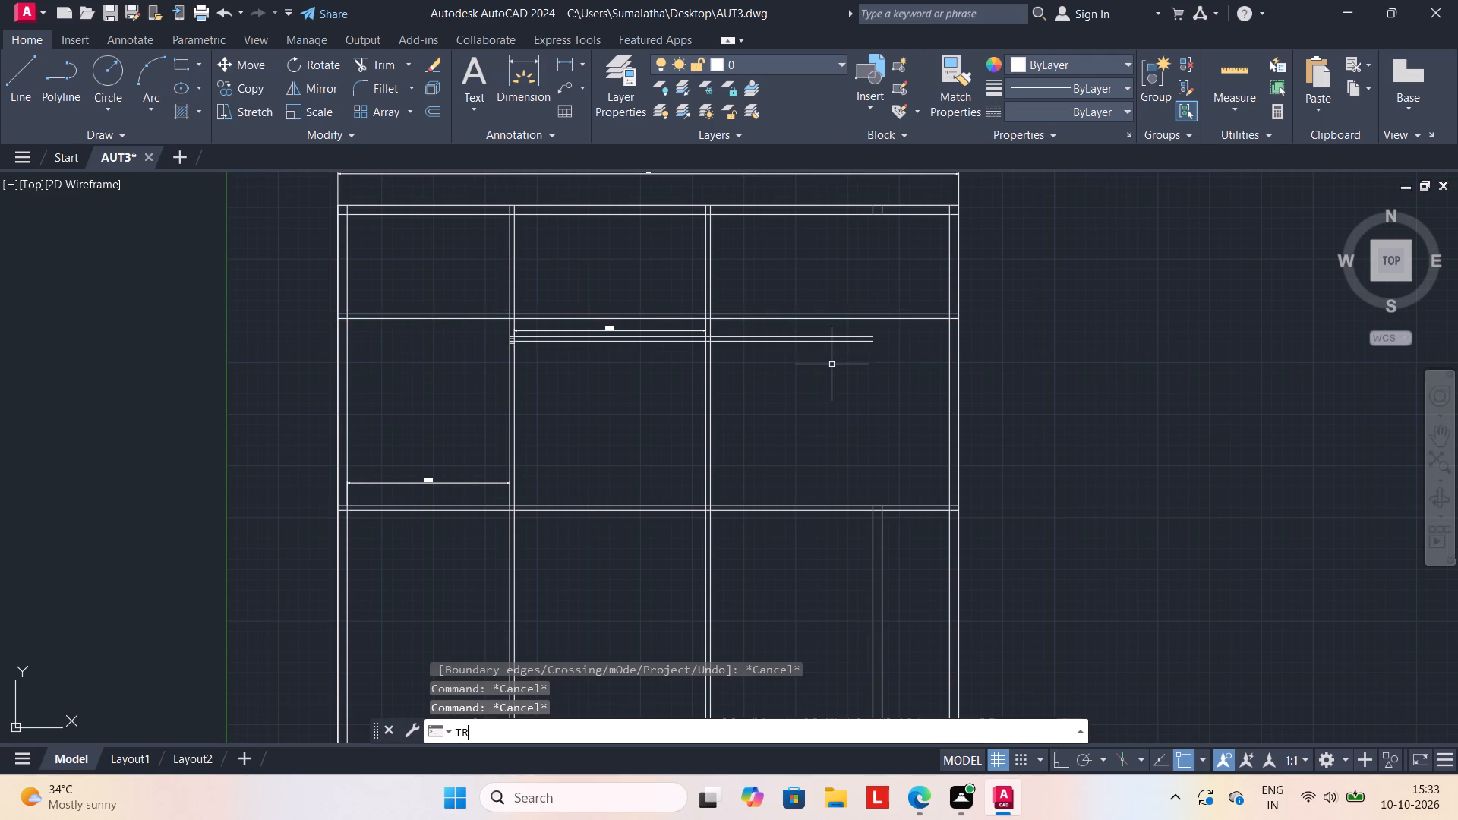
pyautogui.press('Return')
pyautogui.moveTo(825, 337); pyautogui.dragTo(812, 383)
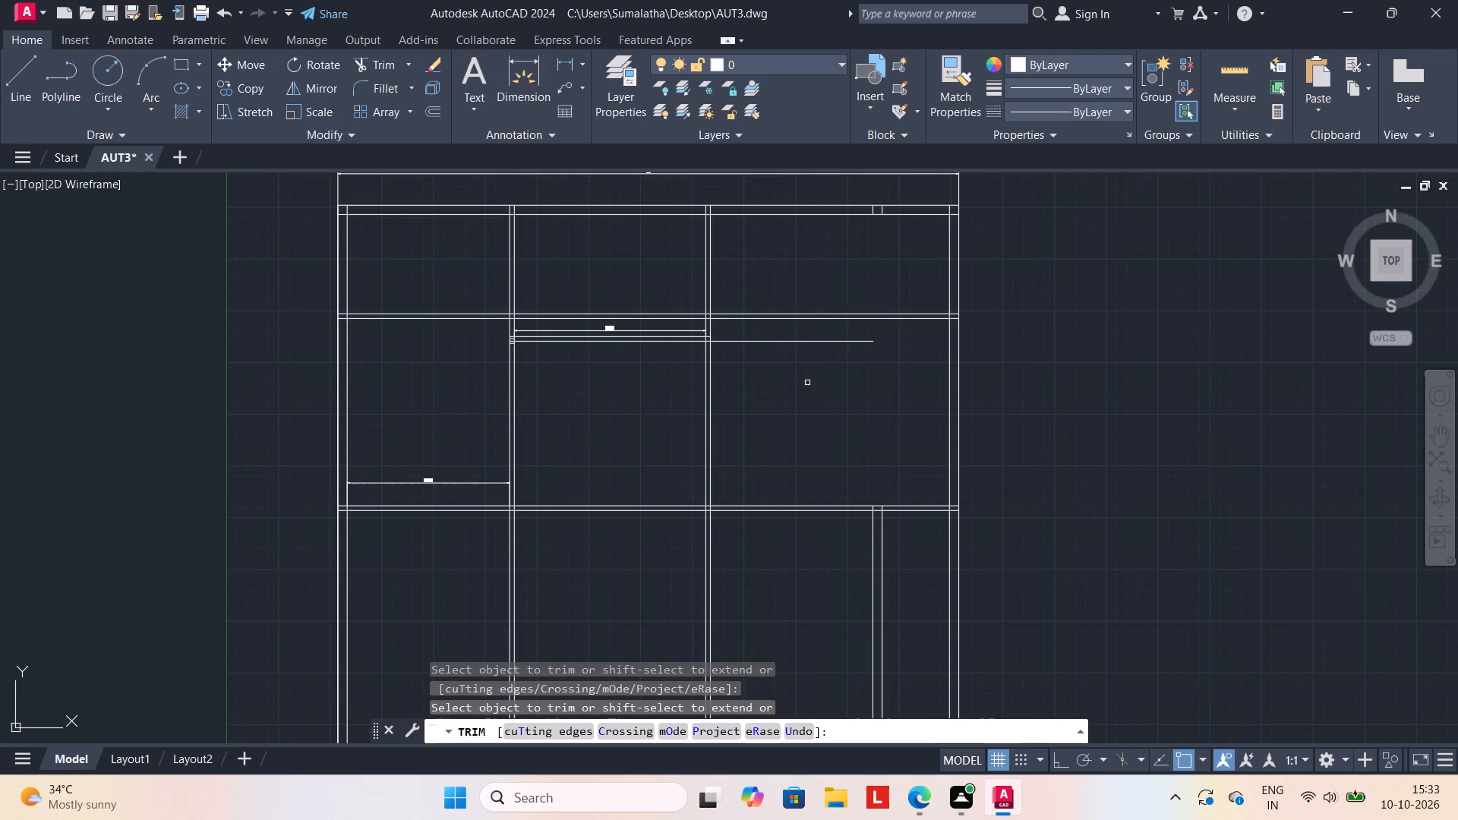
pyautogui.click(819, 341)
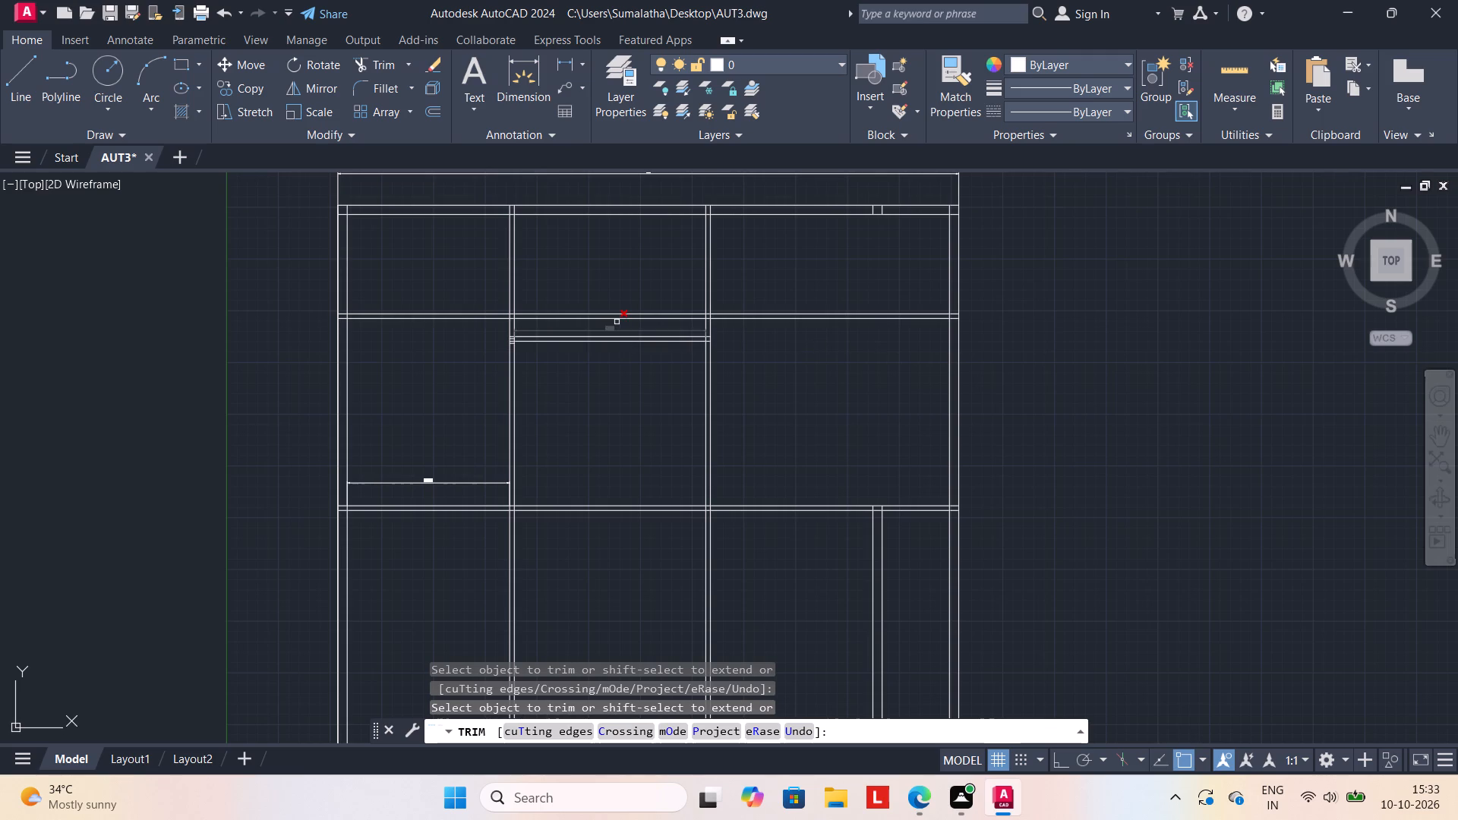
# Trim both lines of the upper horizontal partition between the first and second vertical partitions.
pyautogui.moveTo(619, 319); pyautogui.dragTo(635, 297)
pyautogui.click(636, 315)
pyautogui.scroll(2, 597, 336)
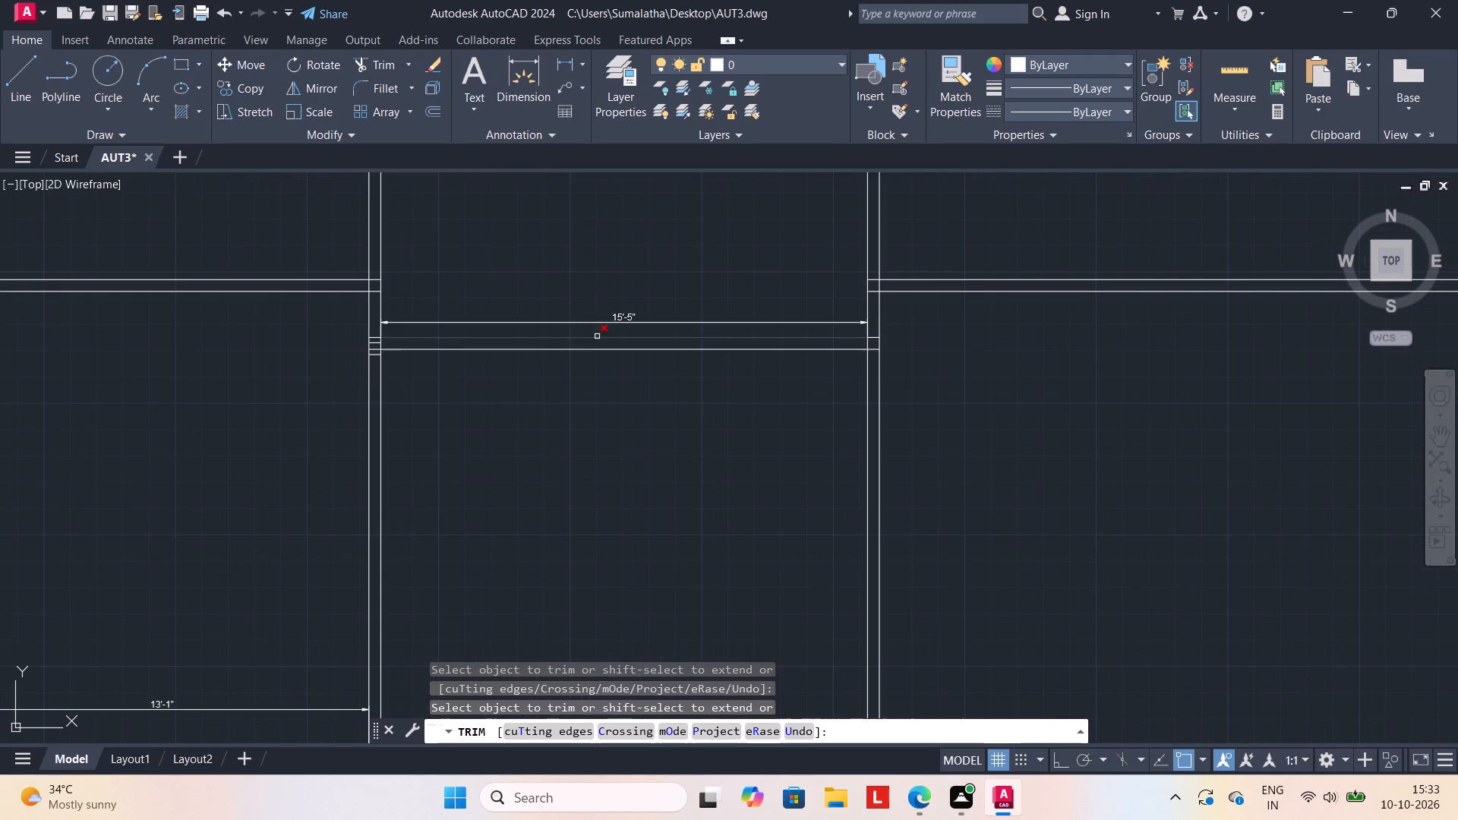
# Remove the 15'-5" dimension between the first and second vertical partitions.
pyautogui.click(621, 317)
pyautogui.scroll(-1, 626, 330)
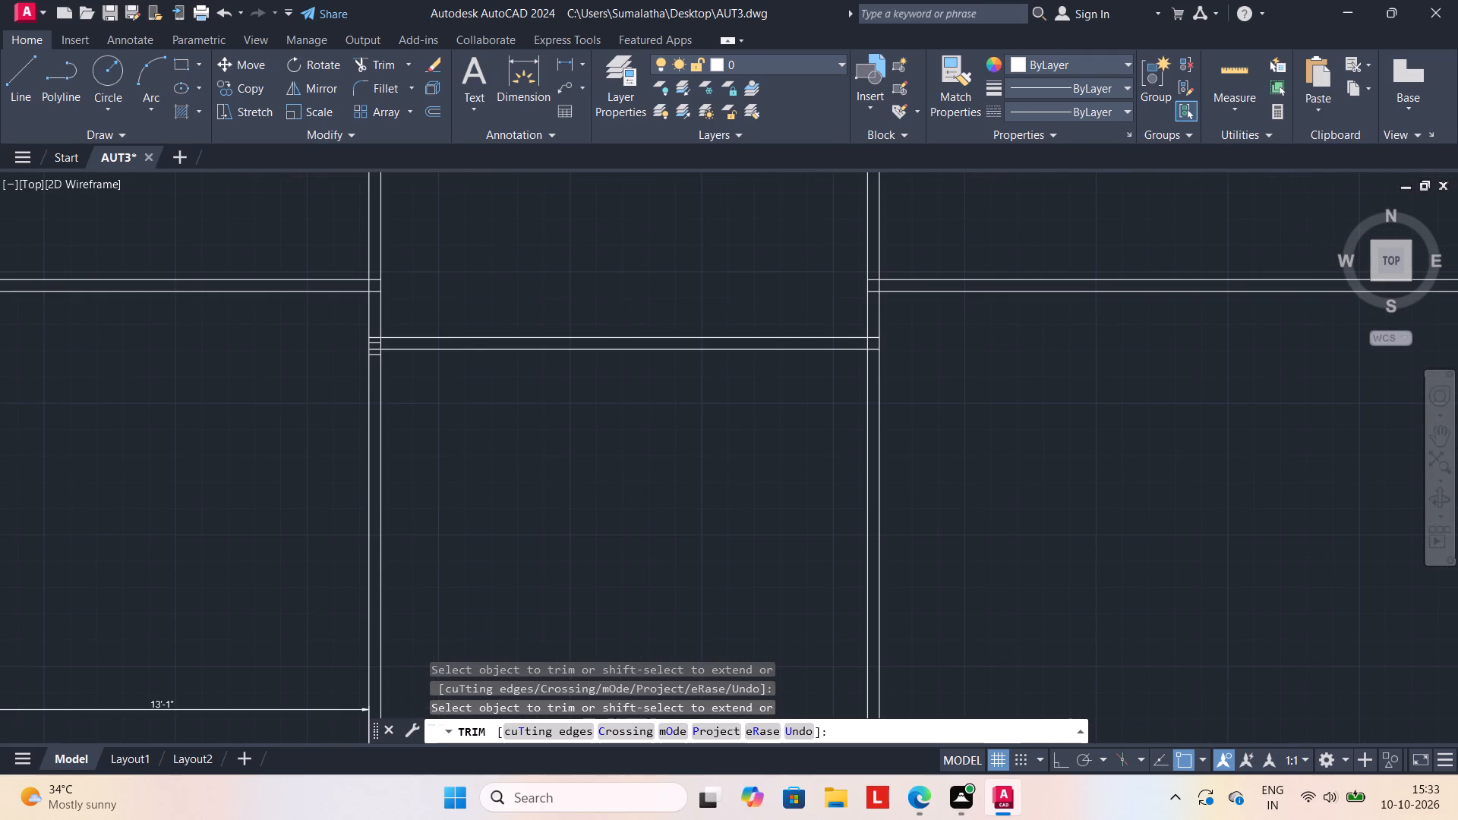
# Trim the two leftover horizontal segments inside the first vertical partition where the short middle partition meets it, and end the trim.
pyautogui.scroll(3, 470, 364)
pyautogui.moveTo(460, 283); pyautogui.dragTo(460, 305)
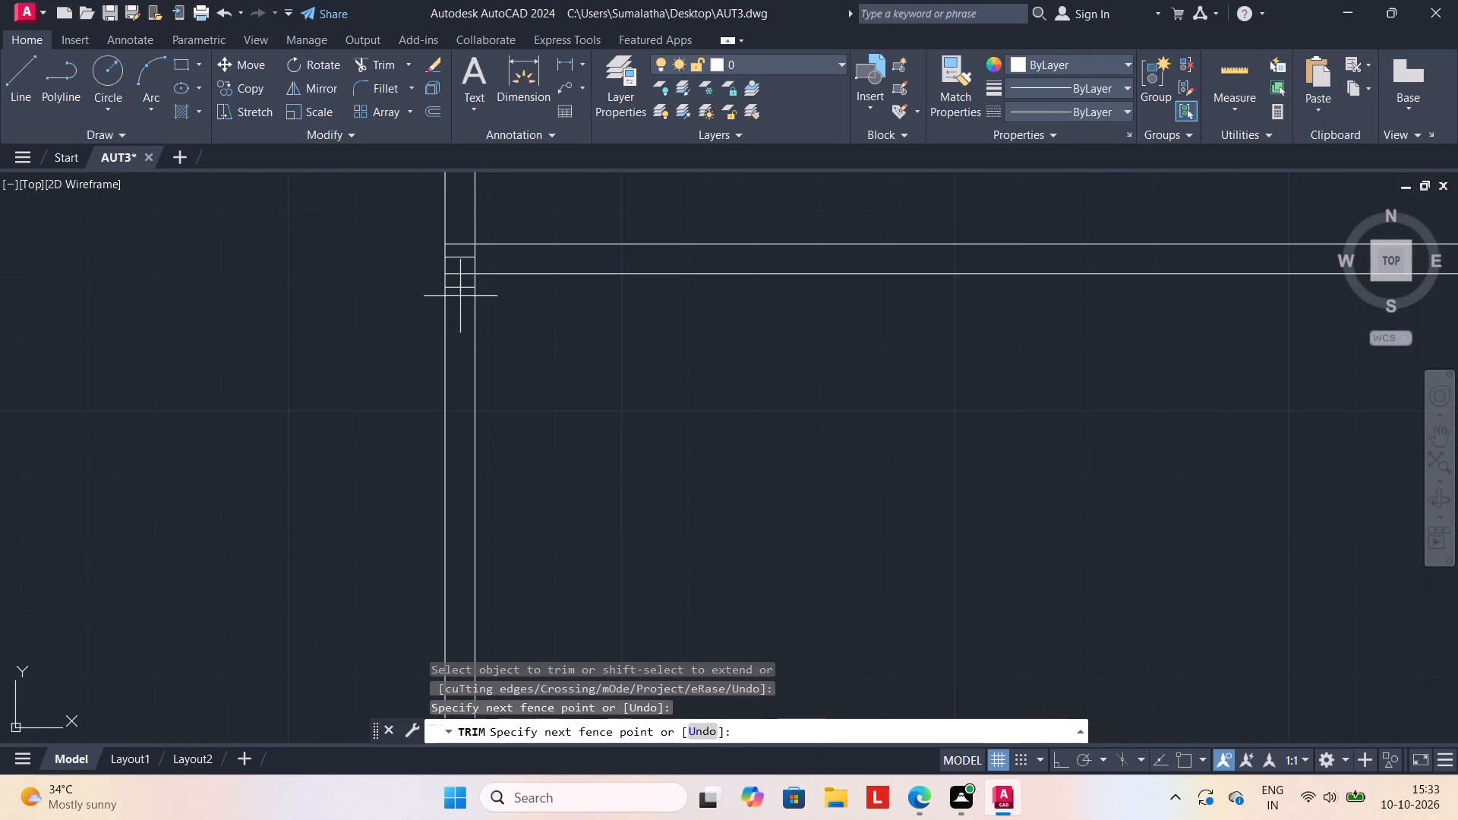
pyautogui.moveTo(460, 305); pyautogui.dragTo(457, 320)
pyautogui.scroll(-2, 690, 415)
pyautogui.scroll(2, 599, 355)
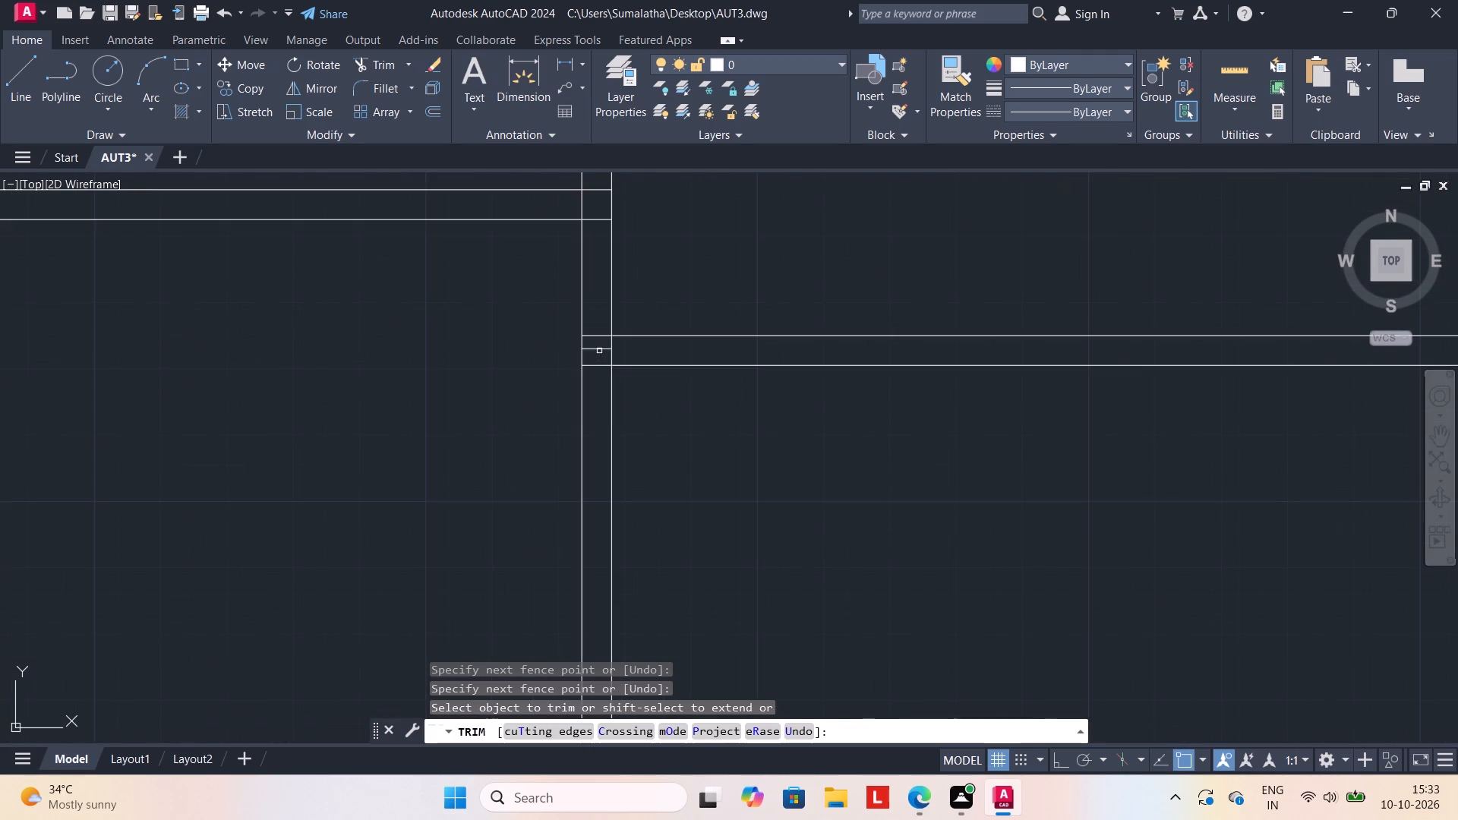
pyautogui.click(599, 350)
pyautogui.scroll(-2, 690, 440)
pyautogui.moveTo(936, 471); pyautogui.dragTo(748, 451, button='middle')
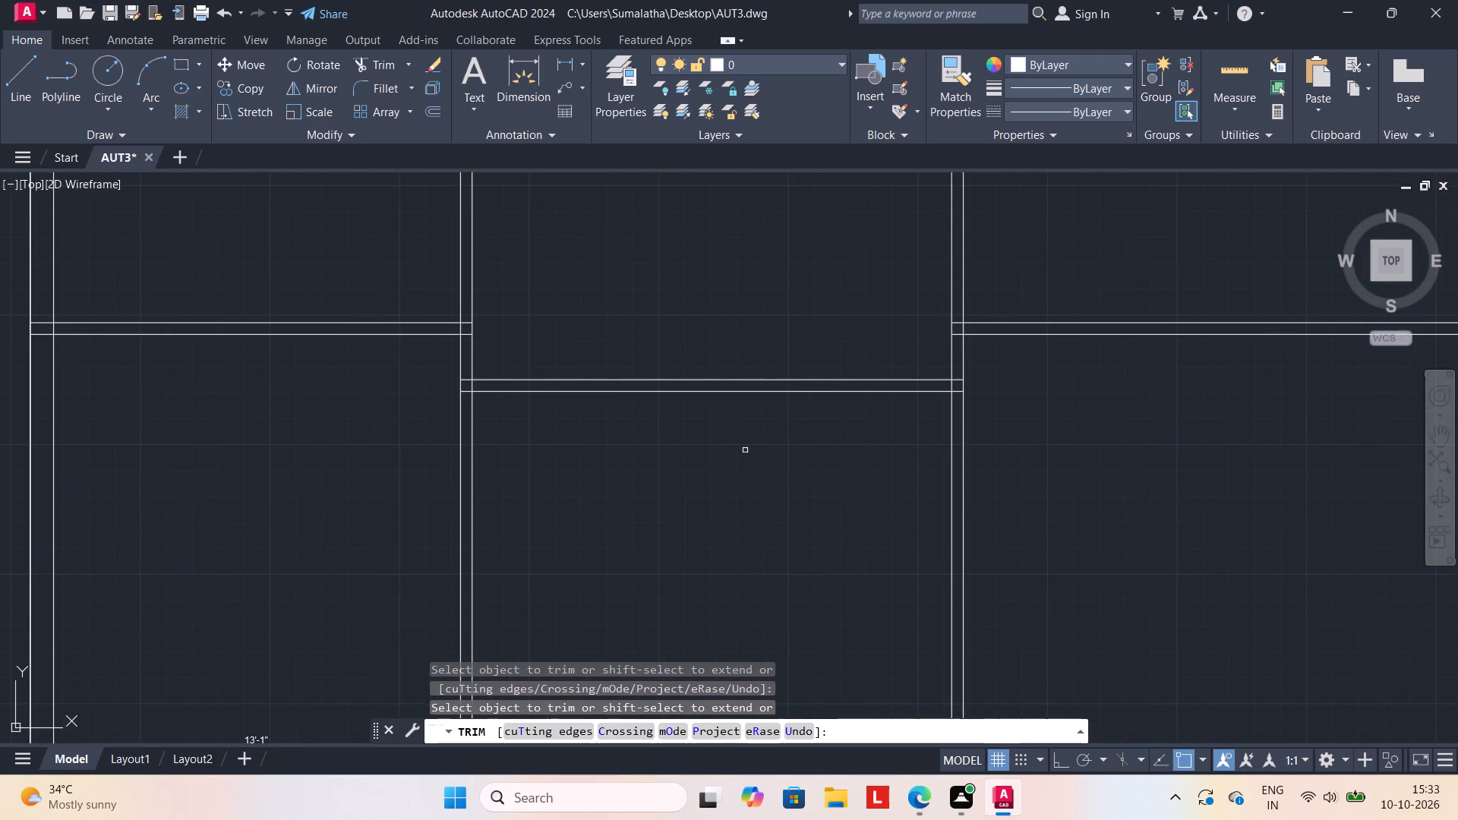
pyautogui.moveTo(726, 480); pyautogui.dragTo(739, 456, button='middle')
pyautogui.scroll(-2, 739, 456)
pyautogui.moveTo(734, 490); pyautogui.dragTo(738, 441, button='middle')
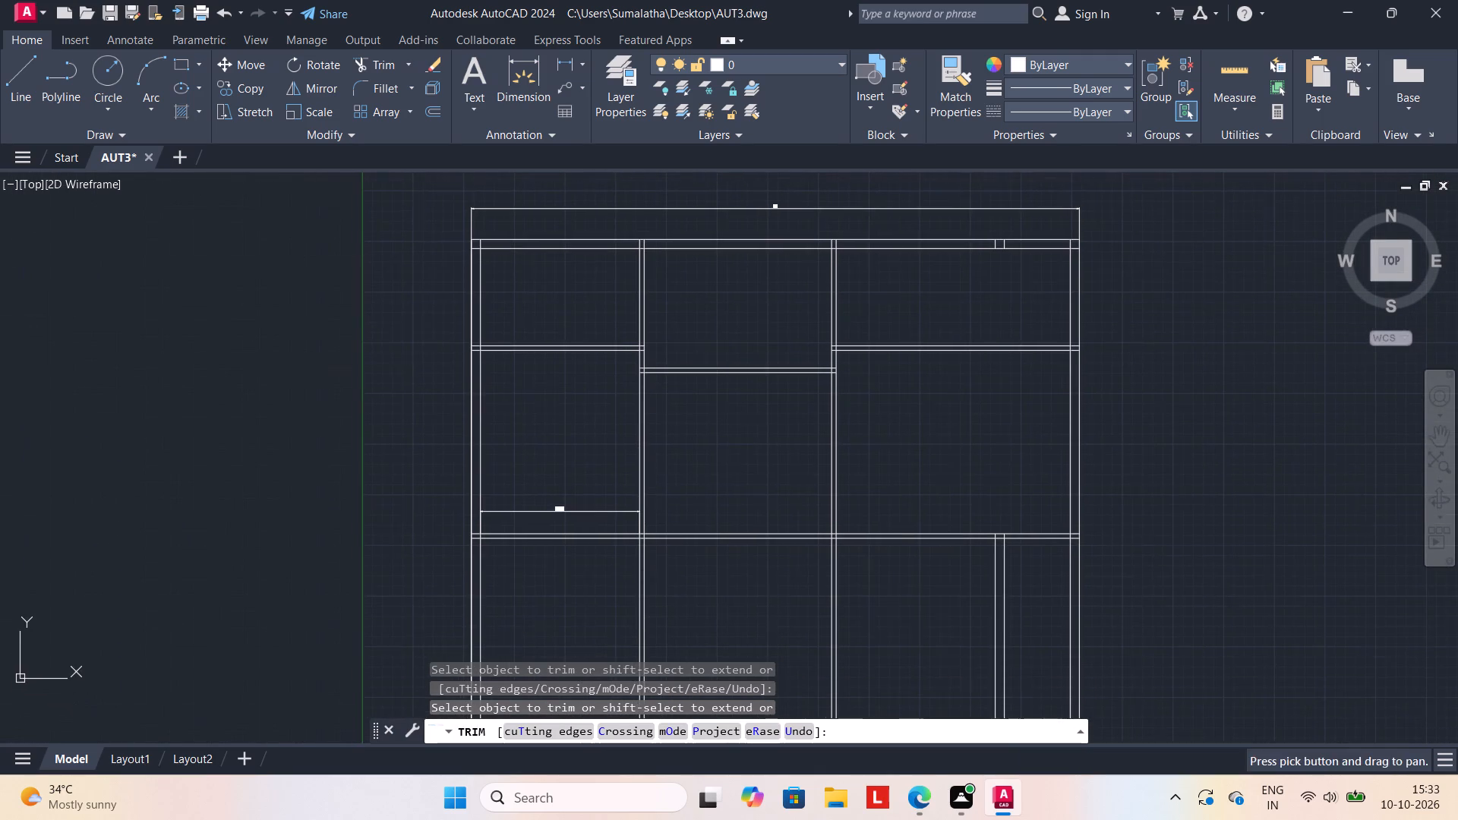
pyautogui.press('Escape')
# Delete the 13'-1" width dimension in the left room.
pyautogui.click(582, 512)
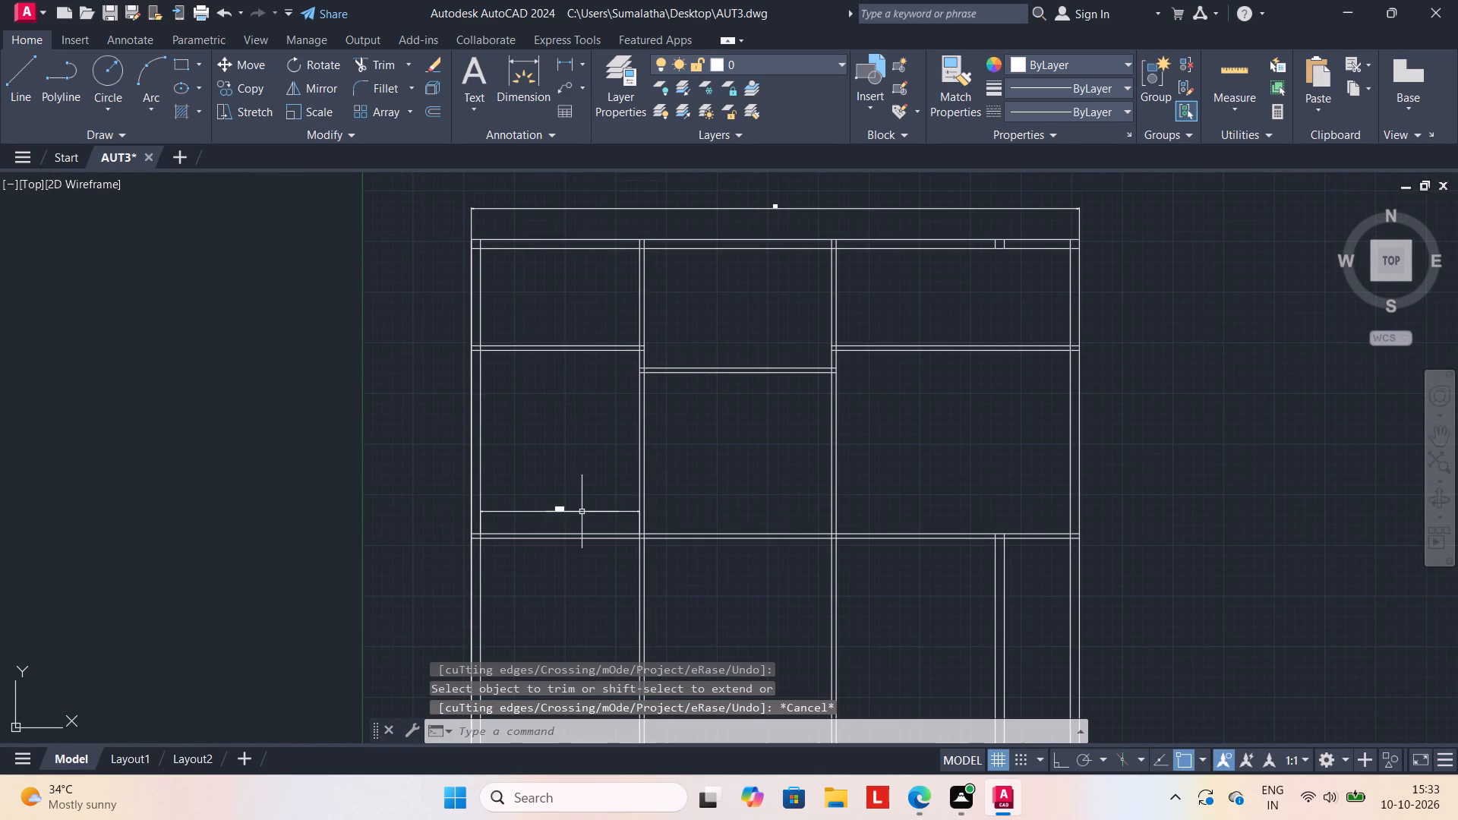
pyautogui.press('Delete')
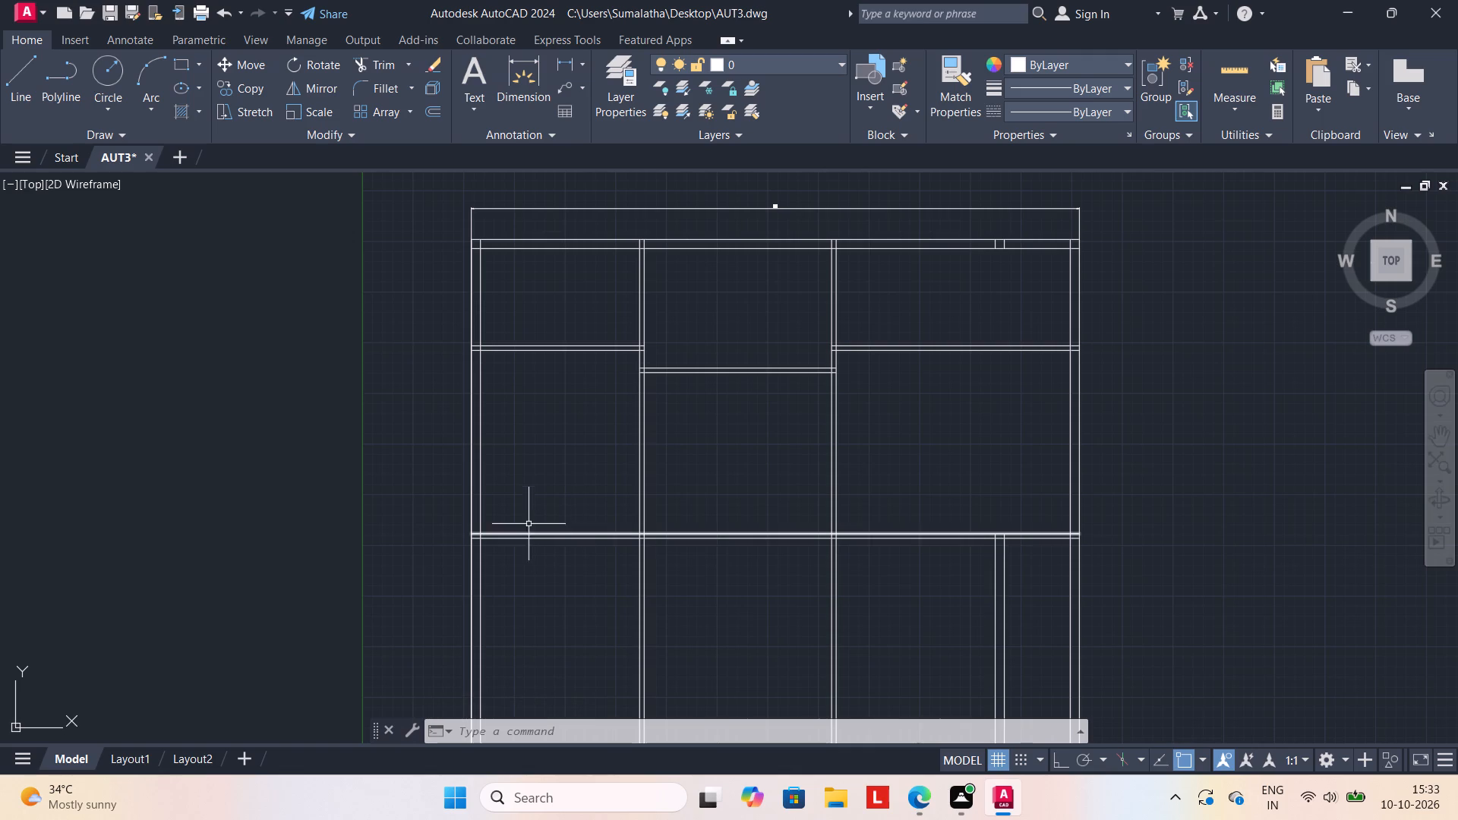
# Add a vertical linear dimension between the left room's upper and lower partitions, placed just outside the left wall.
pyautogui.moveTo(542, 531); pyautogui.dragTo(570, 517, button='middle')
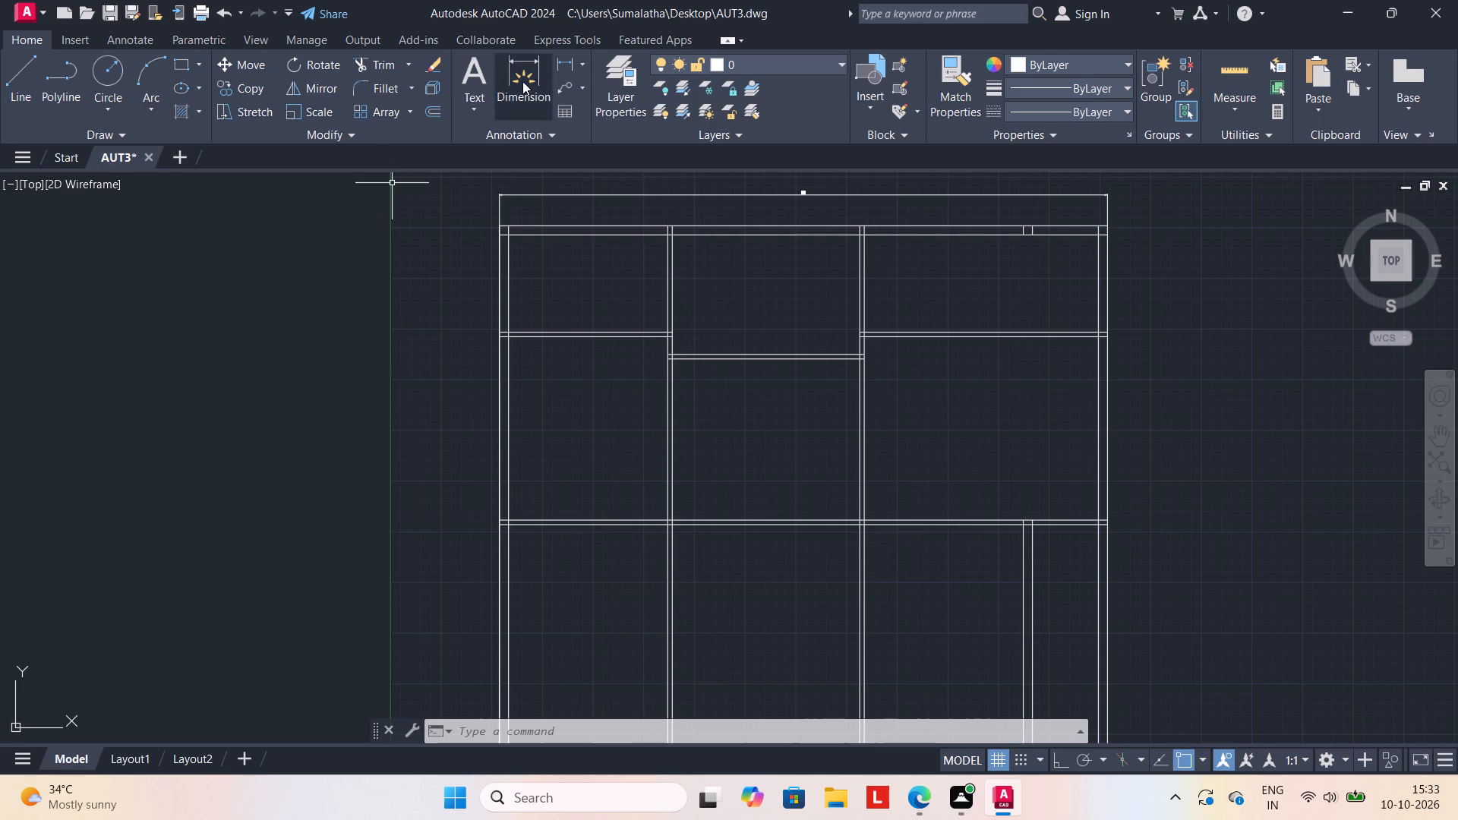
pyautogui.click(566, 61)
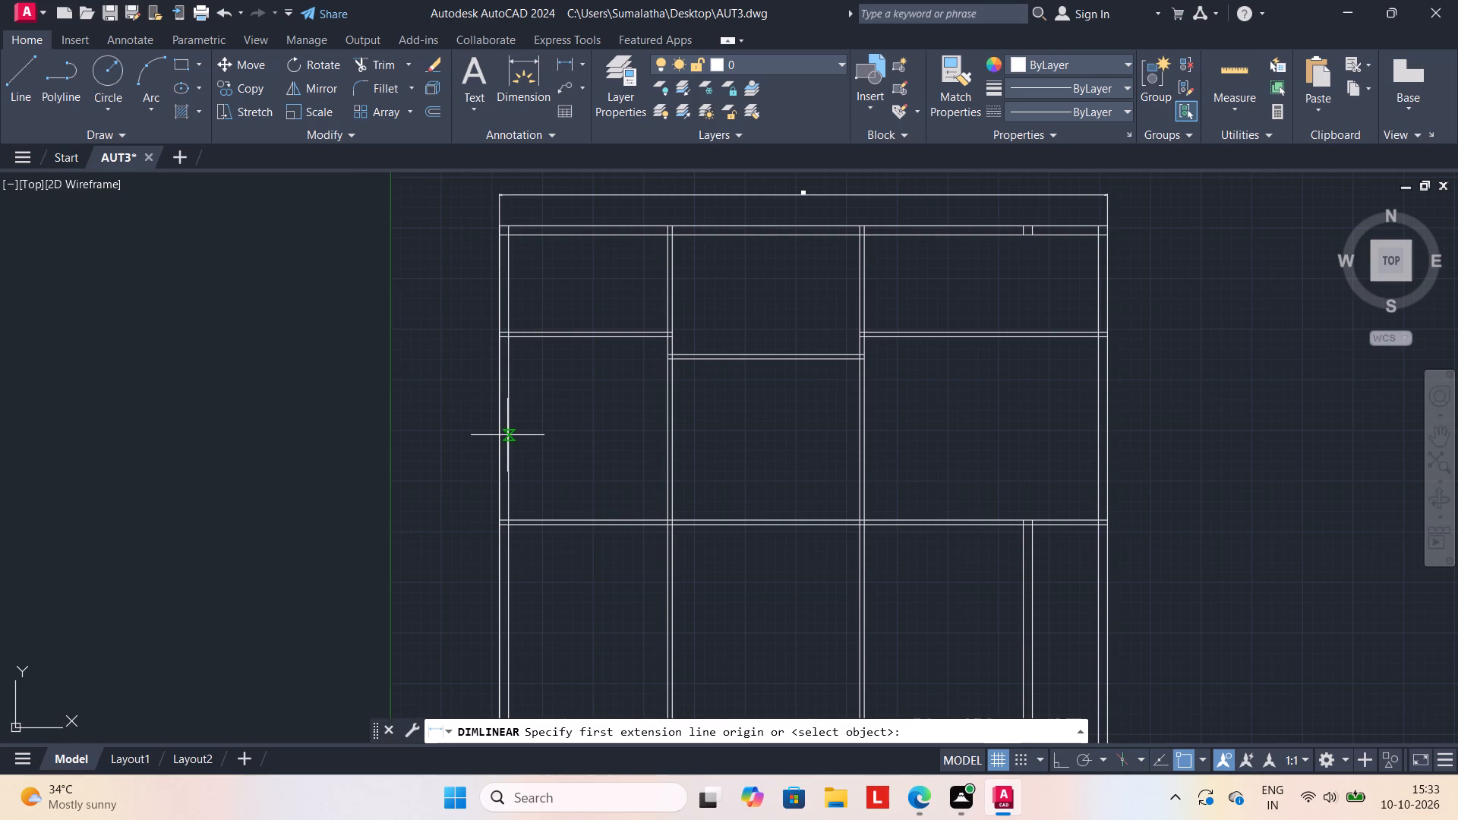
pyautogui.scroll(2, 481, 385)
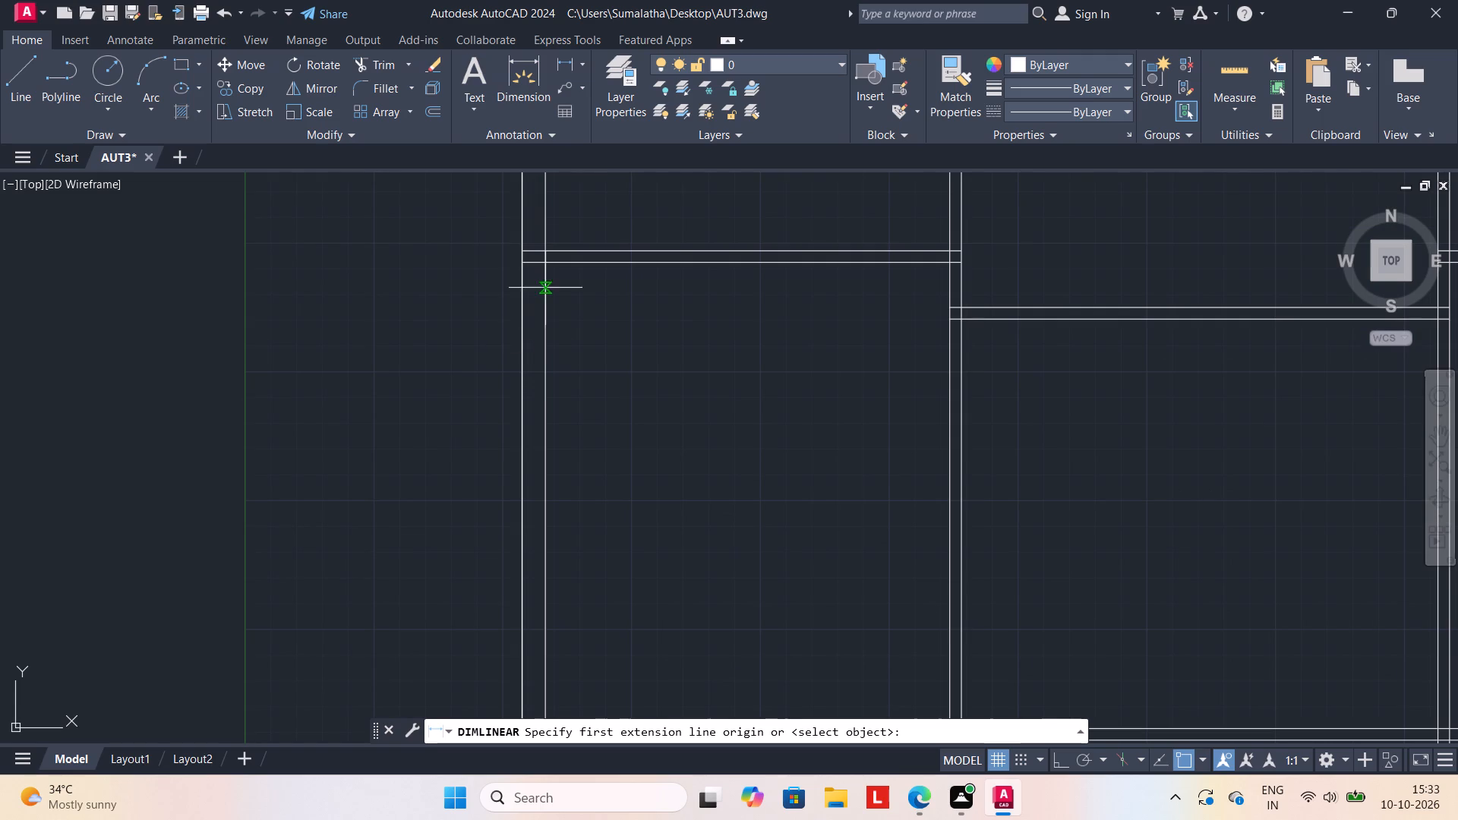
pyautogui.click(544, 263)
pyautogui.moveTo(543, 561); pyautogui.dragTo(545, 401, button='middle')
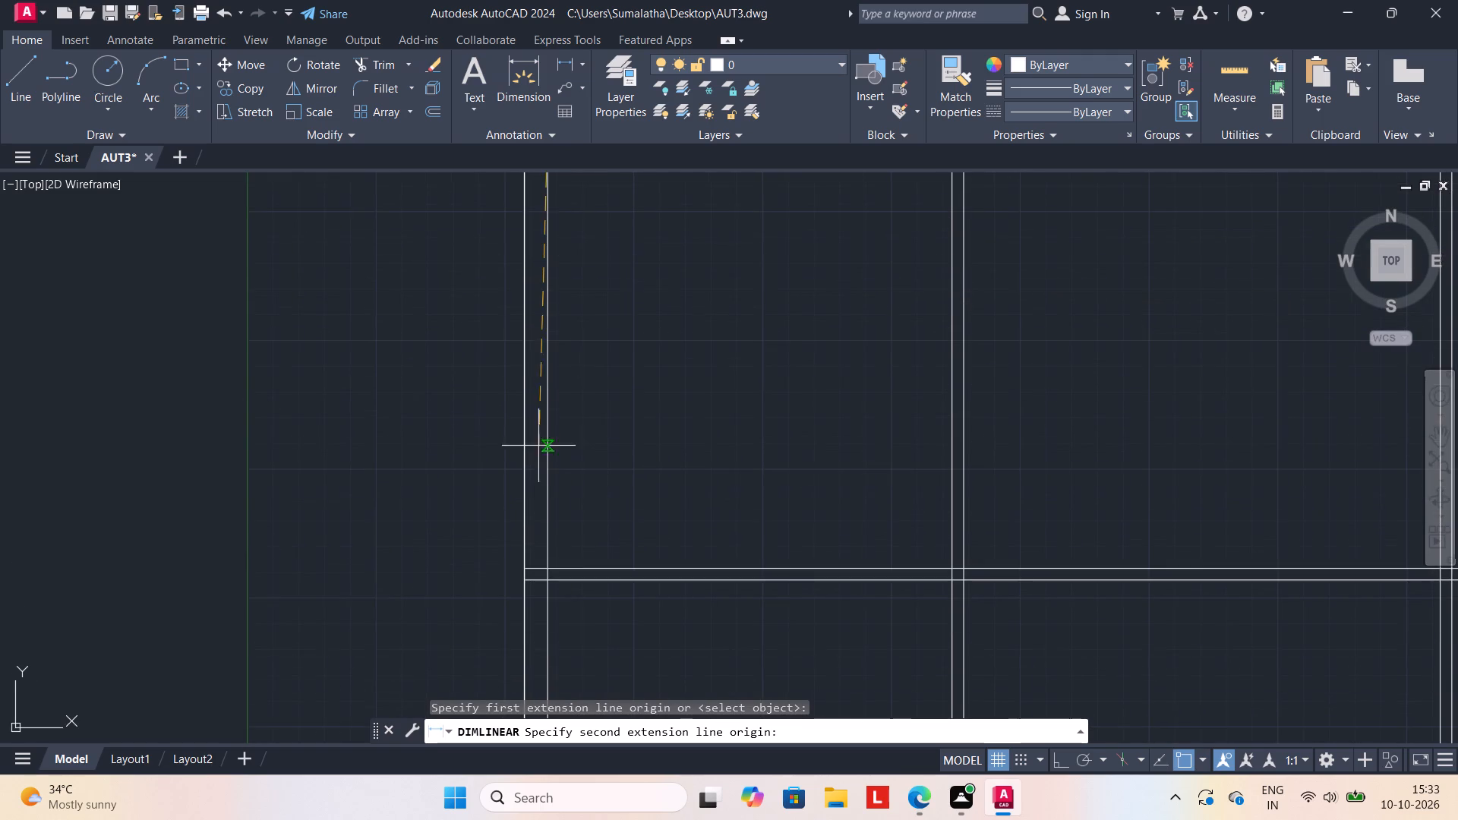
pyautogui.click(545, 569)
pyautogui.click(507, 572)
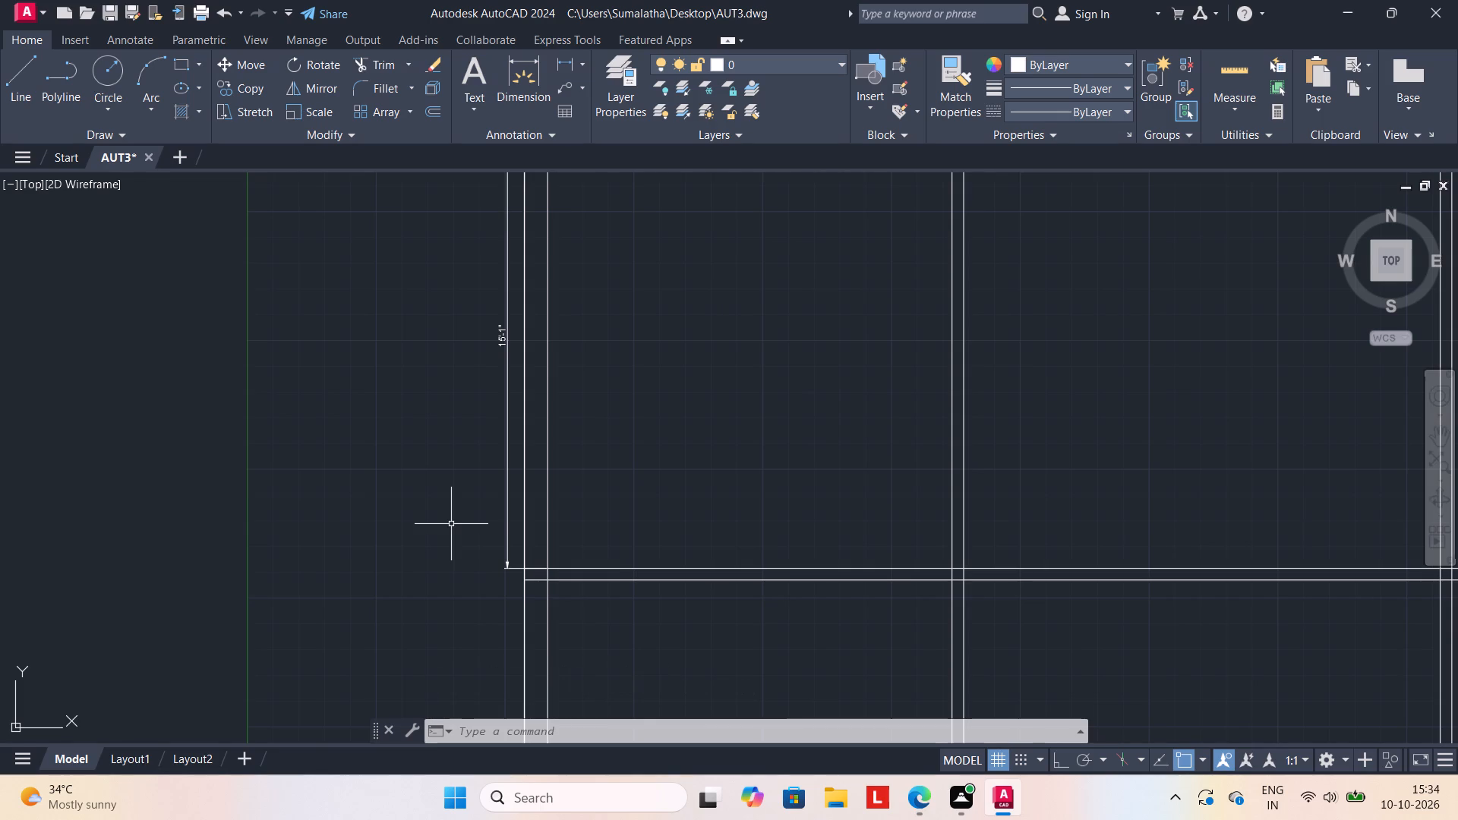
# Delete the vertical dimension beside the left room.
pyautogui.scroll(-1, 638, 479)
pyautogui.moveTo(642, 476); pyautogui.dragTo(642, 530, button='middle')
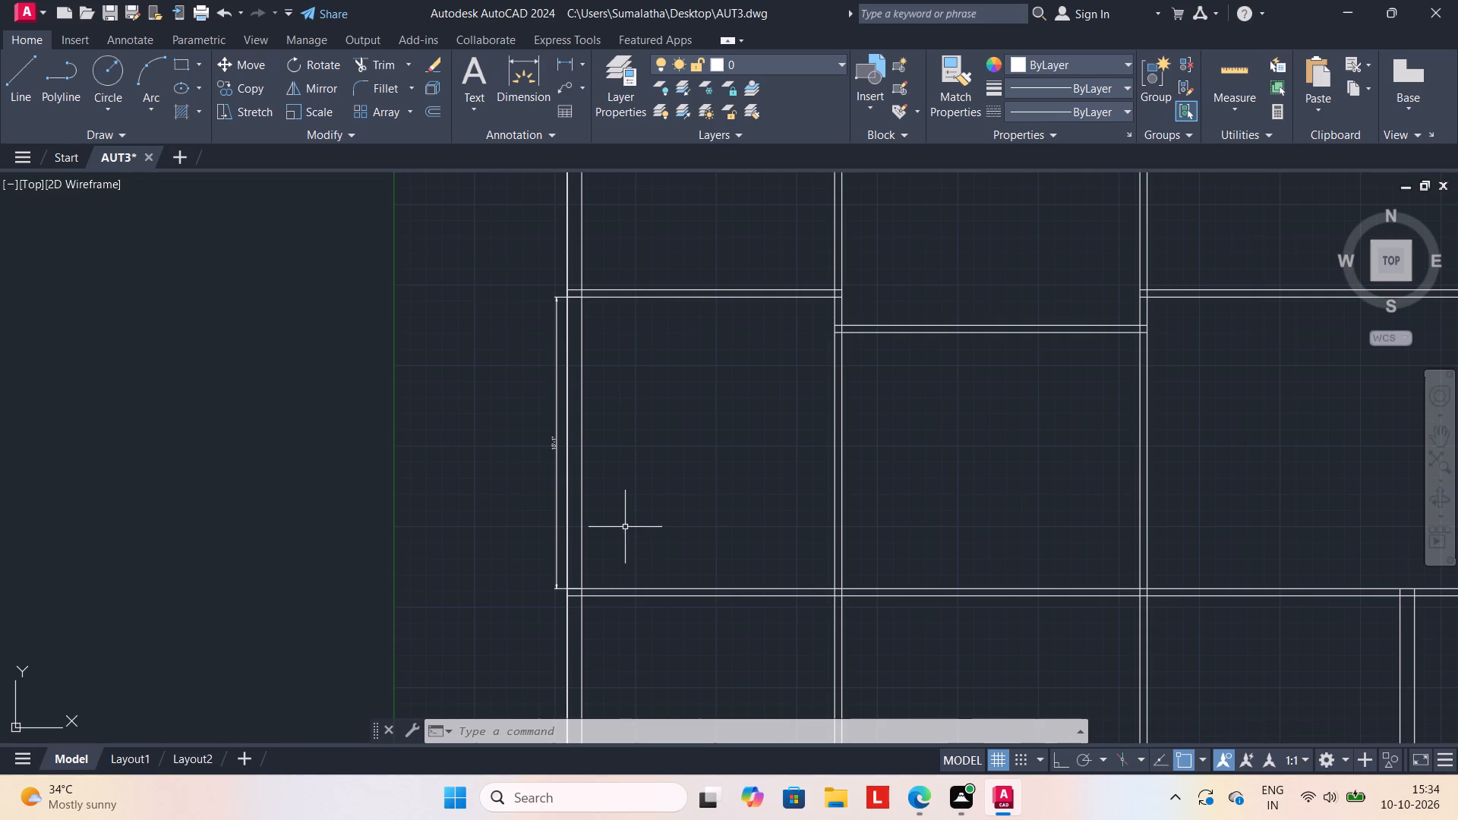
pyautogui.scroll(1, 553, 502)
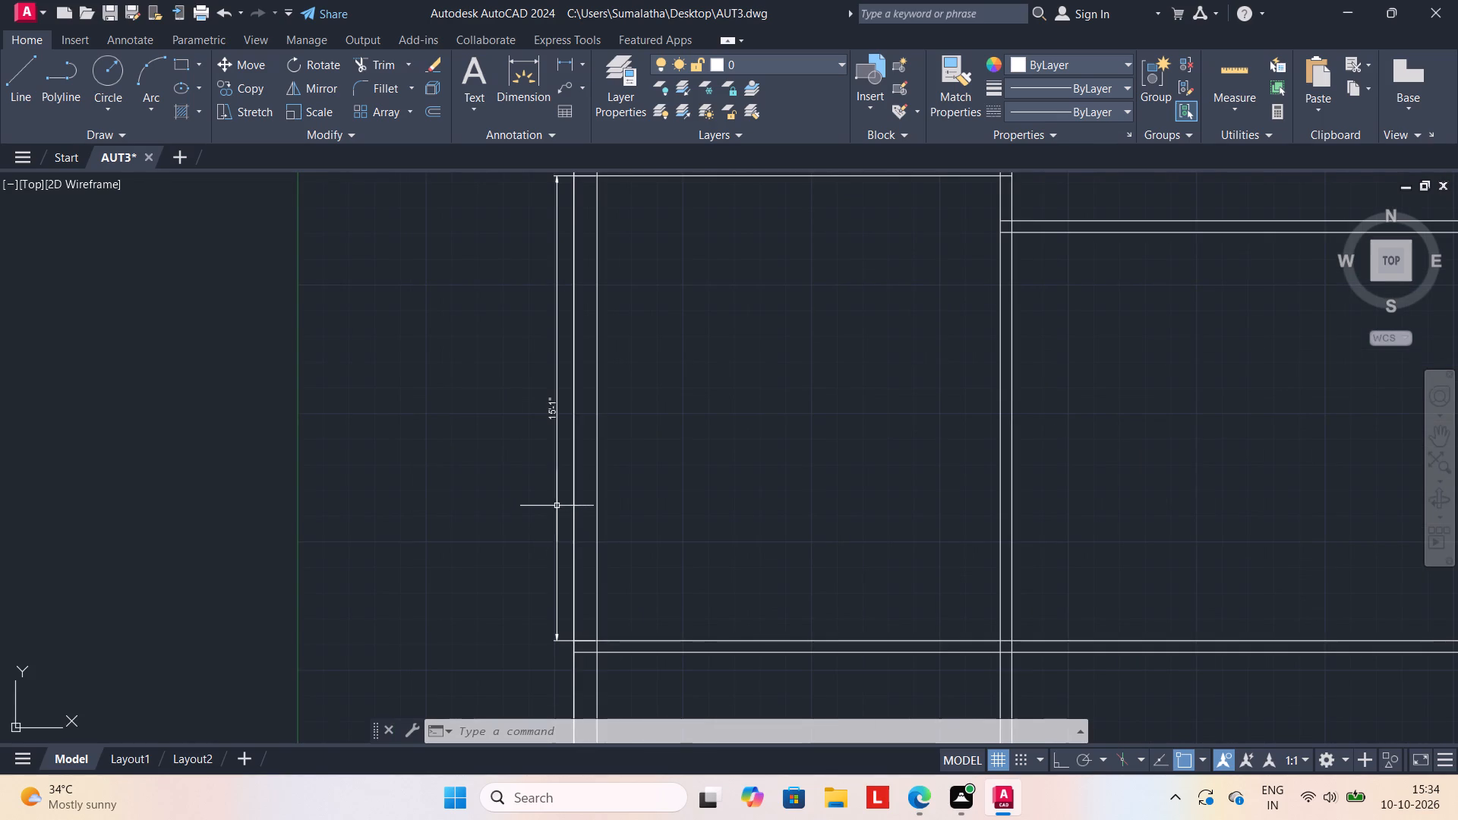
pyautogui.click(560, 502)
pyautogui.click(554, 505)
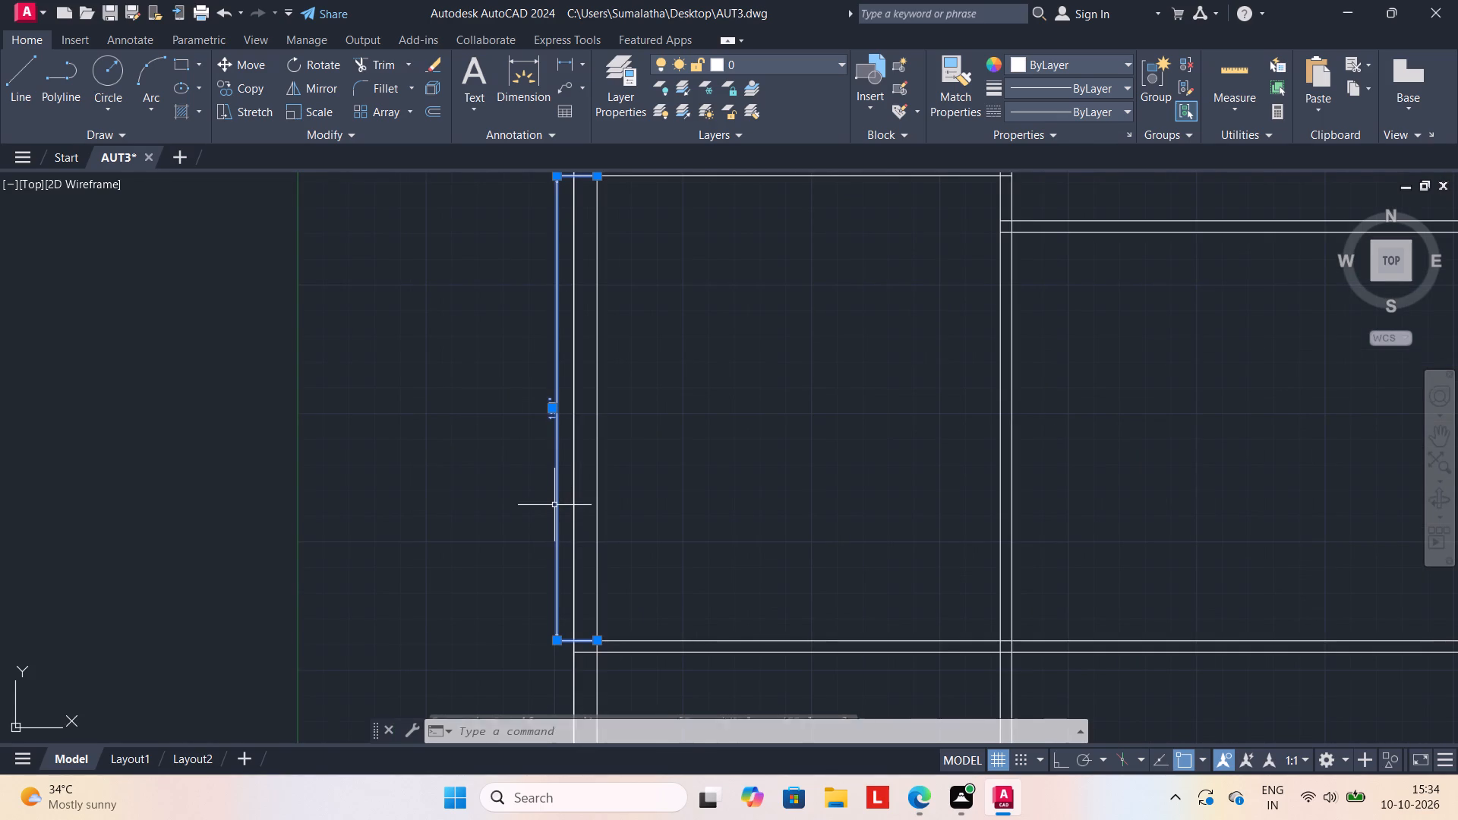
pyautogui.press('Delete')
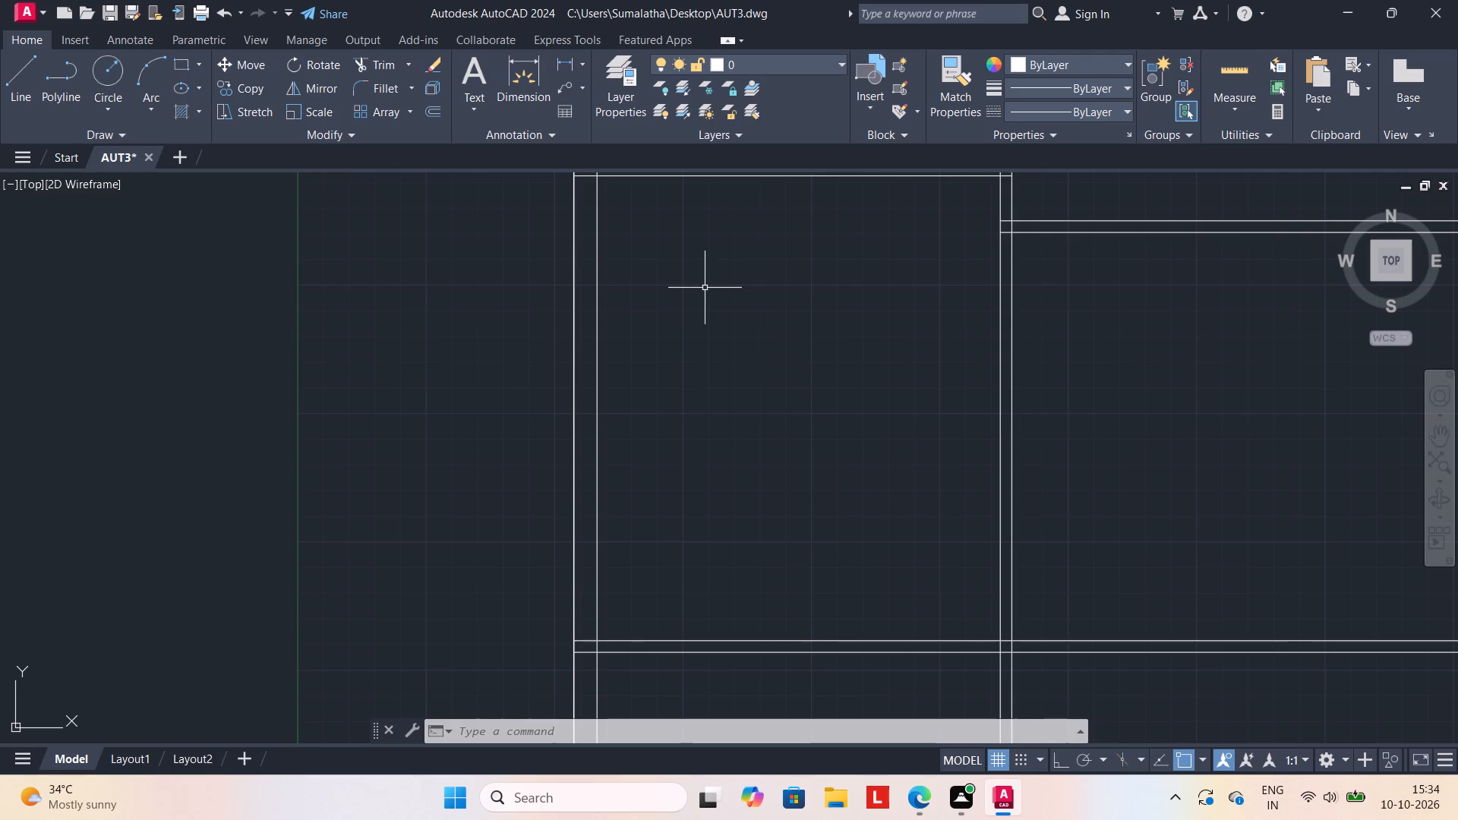
# Offset the lower line of the left room's upper partition 14'9" downward, and end the offset.
pyautogui.scroll(-2, 705, 288)
pyautogui.moveTo(698, 351); pyautogui.dragTo(676, 427, button='middle')
pyautogui.scroll(-1, 678, 413)
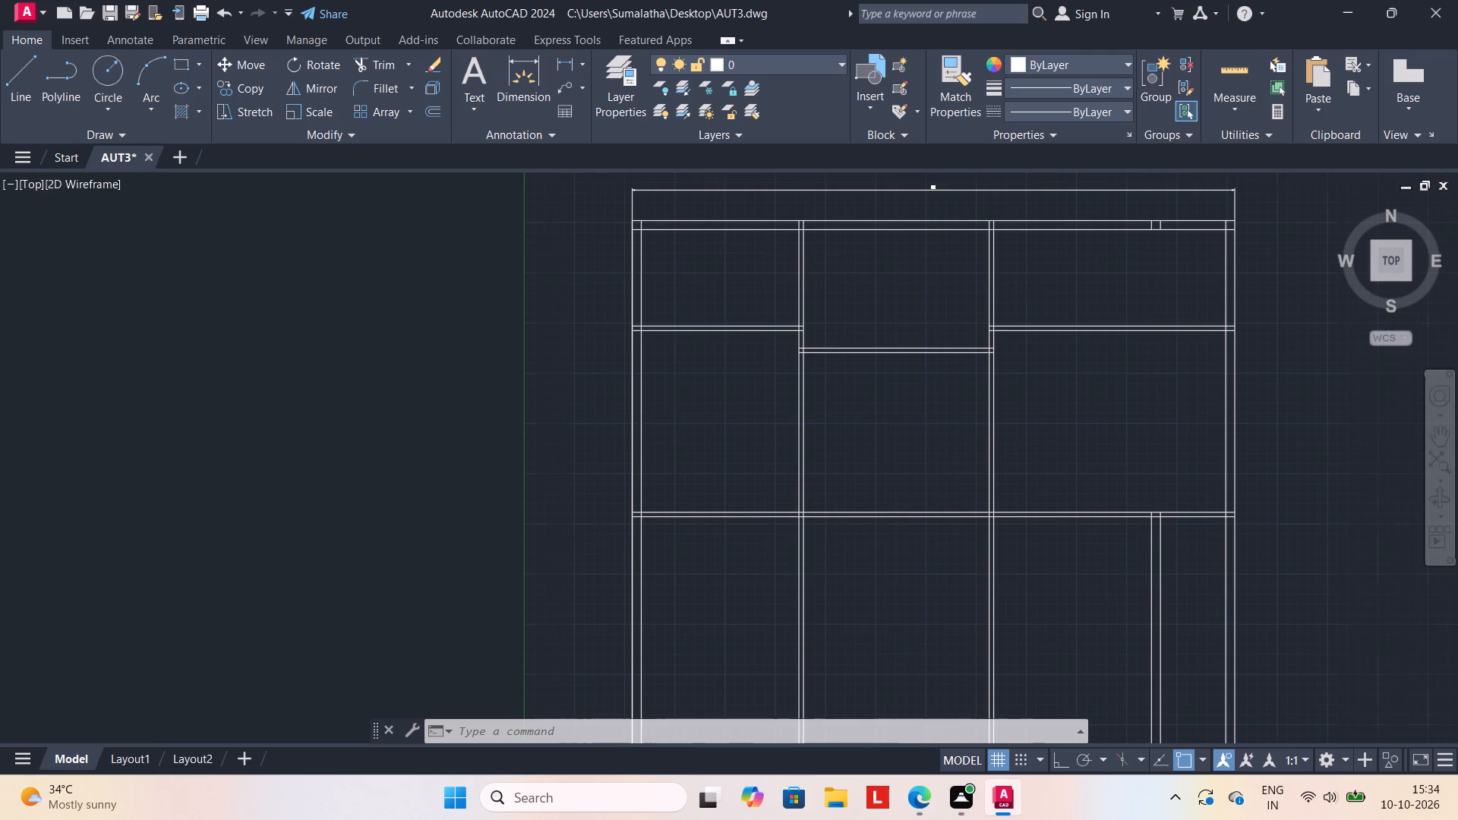
pyautogui.scroll(1, 685, 398)
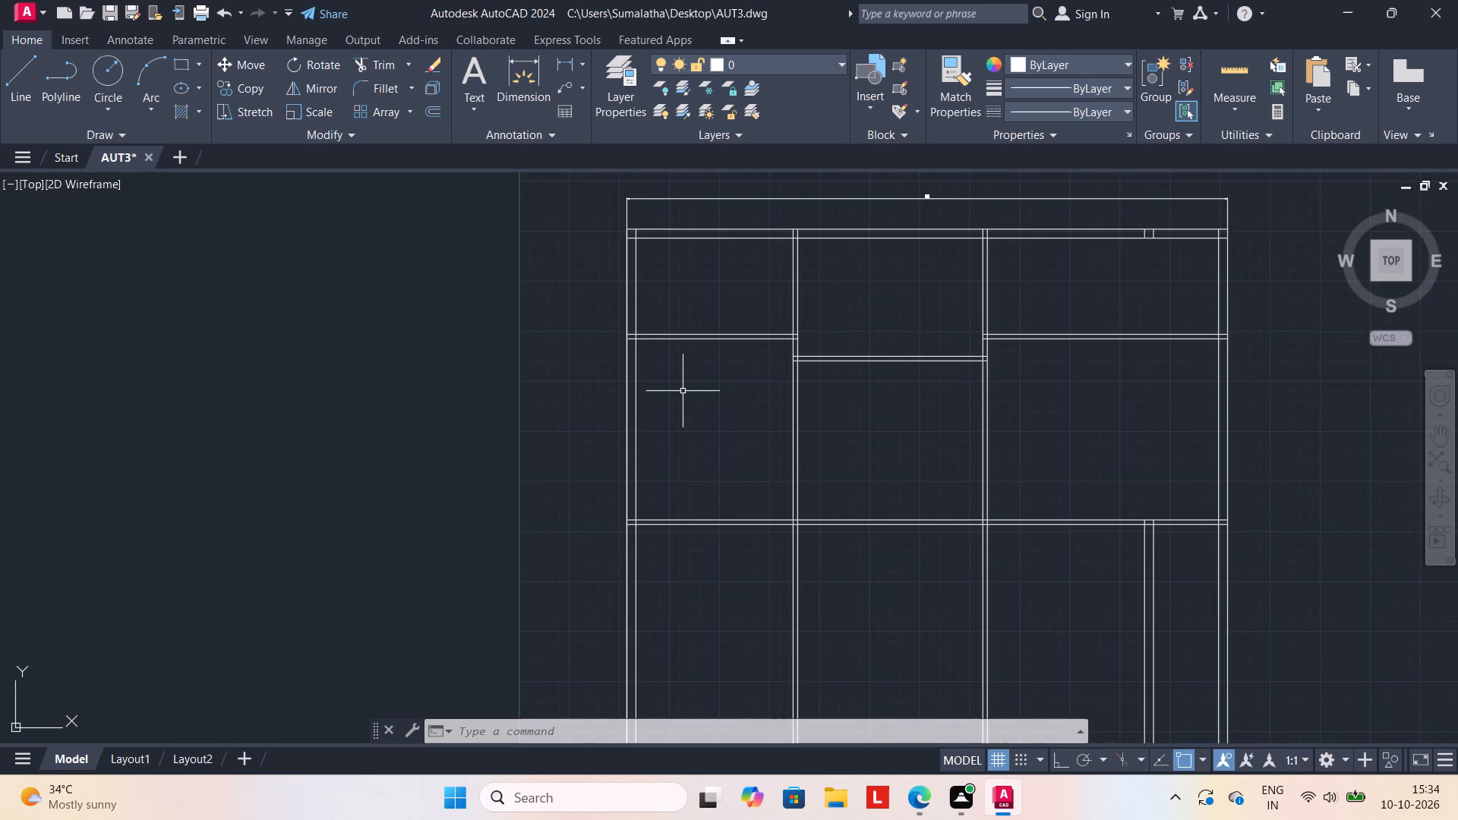
pyautogui.press('o')
pyautogui.press('Return')
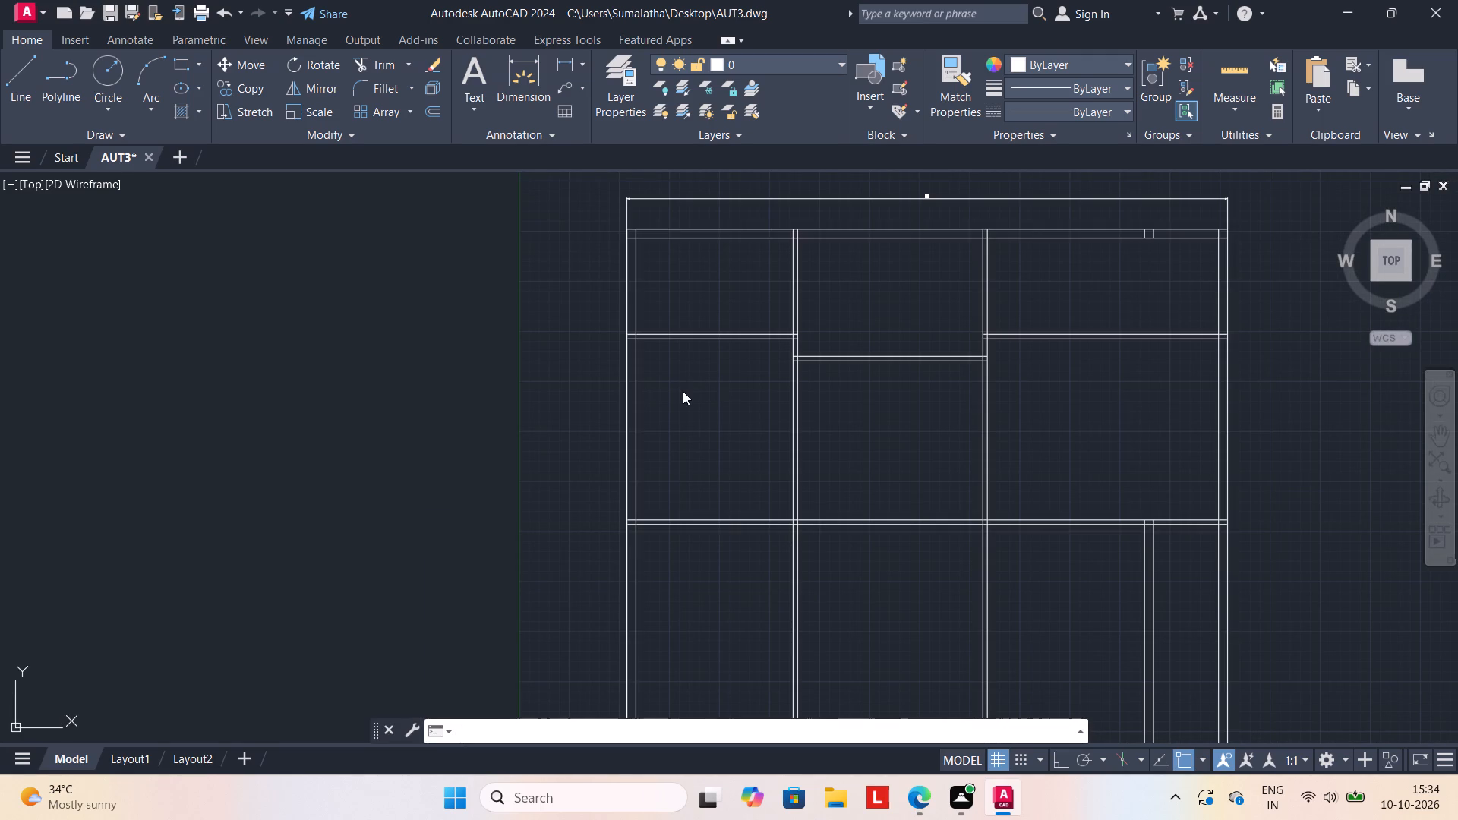
pyautogui.write('14')
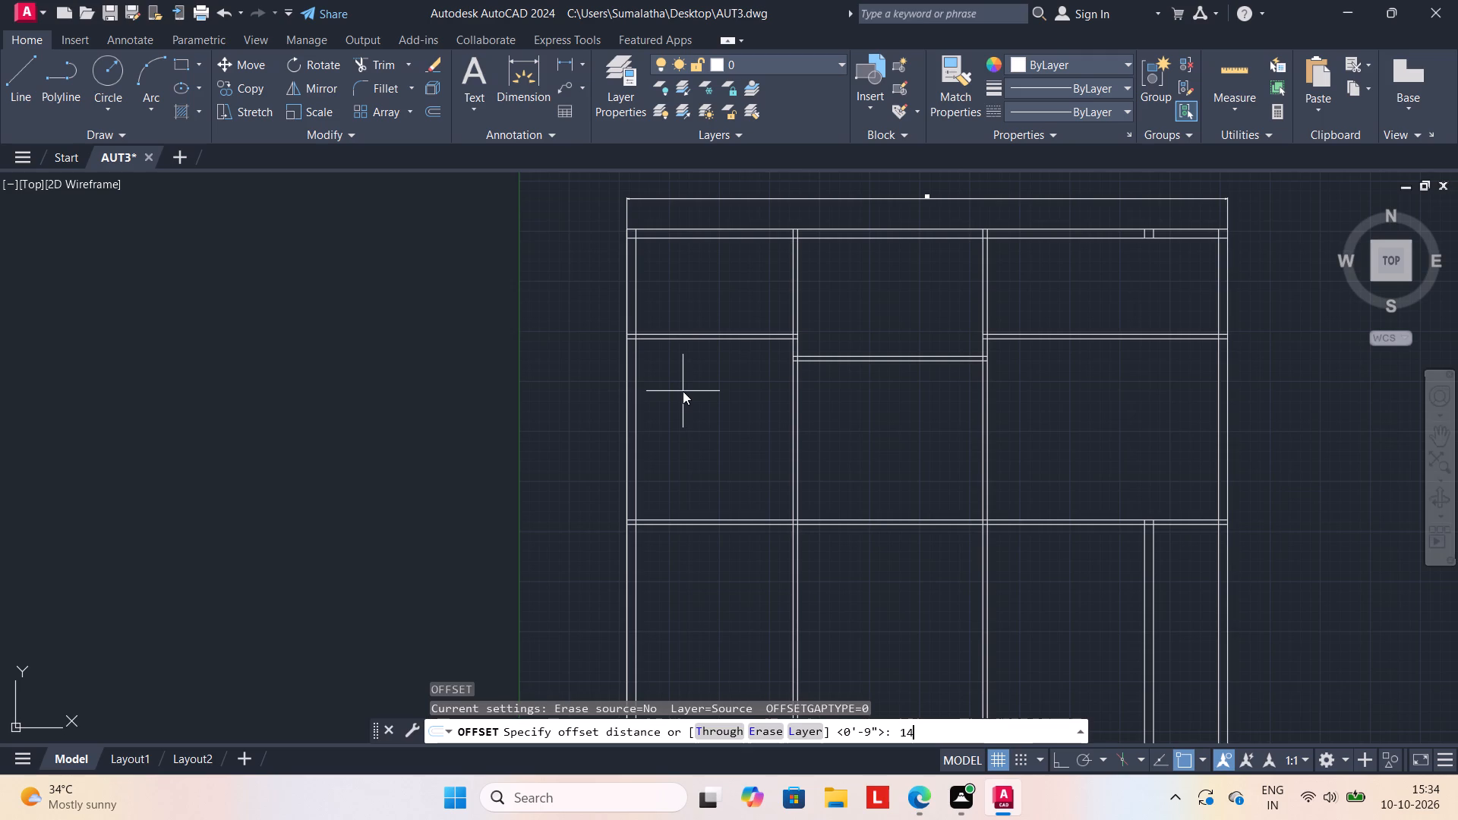
pyautogui.write('\'9"')
pyautogui.press('Return')
pyautogui.scroll(2, 690, 369)
pyautogui.click(692, 295)
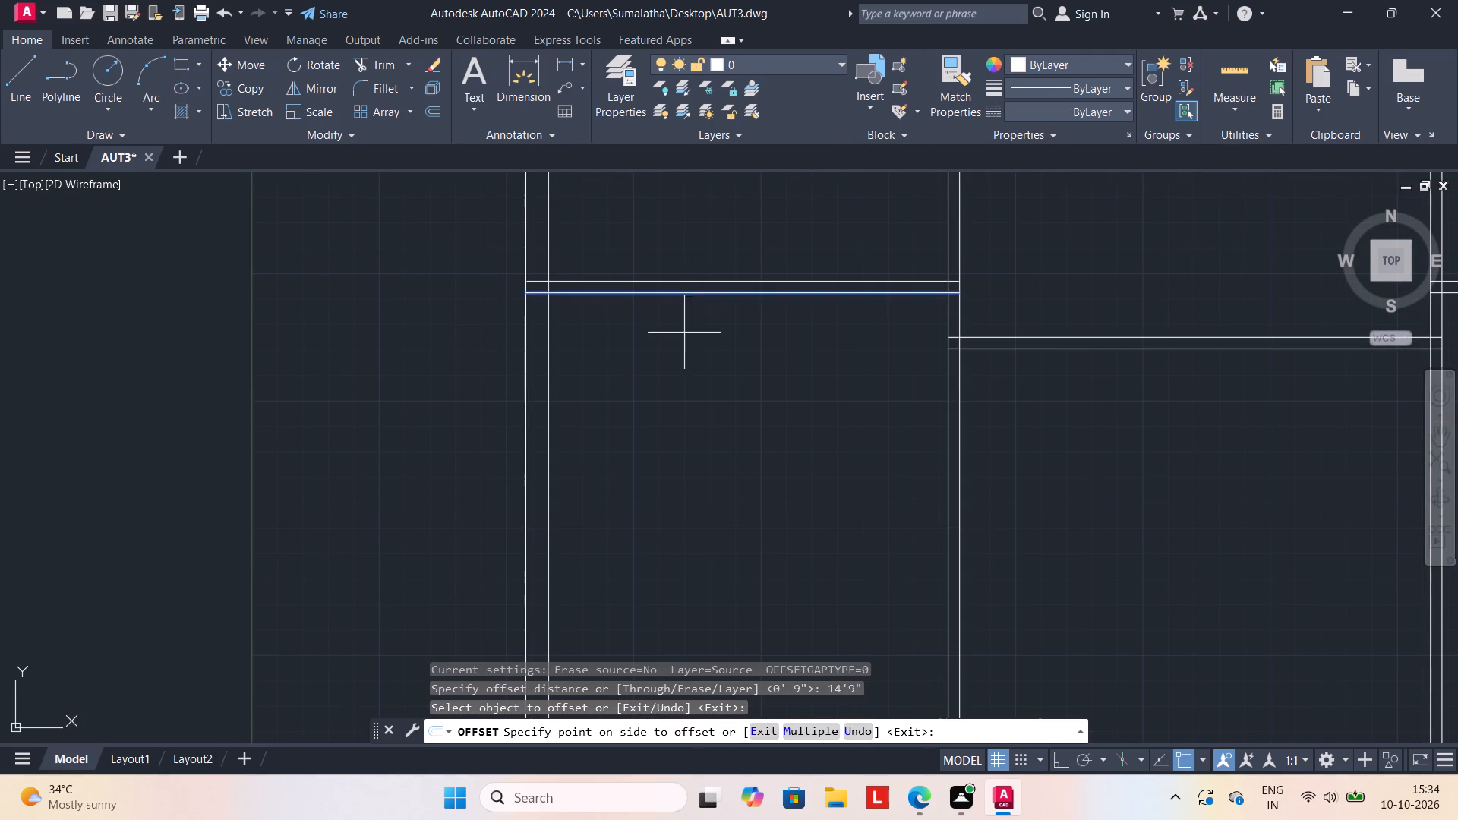
pyautogui.click(678, 397)
pyautogui.scroll(-2, 671, 421)
pyautogui.moveTo(667, 443); pyautogui.dragTo(681, 391, button='middle')
pyautogui.scroll(2, 657, 517)
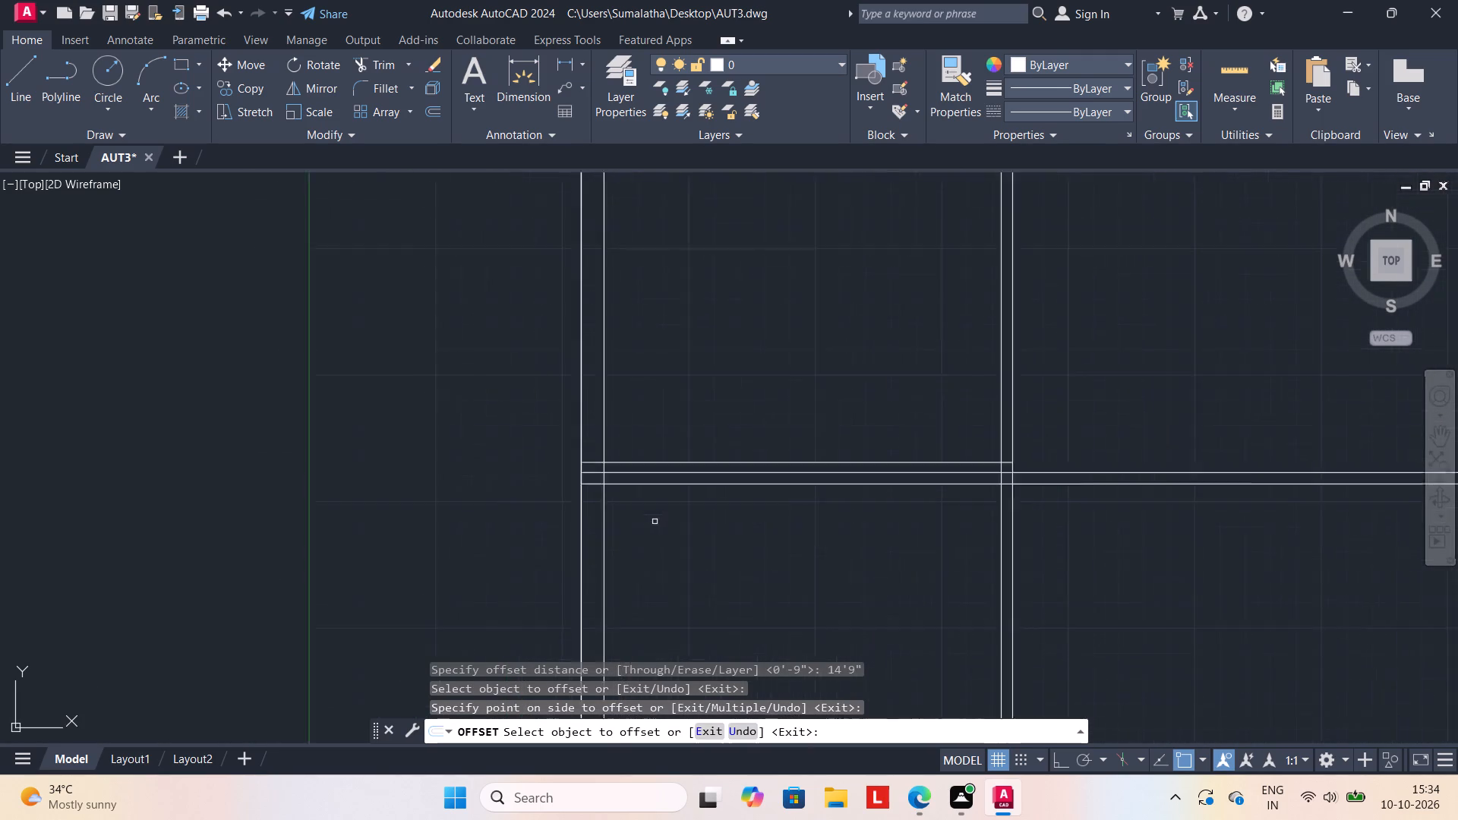
pyautogui.press('Escape')
# Trim both old lower horizontal partition lines in the left room and across the plan beyond the first vertical partition.
pyautogui.write('TR')
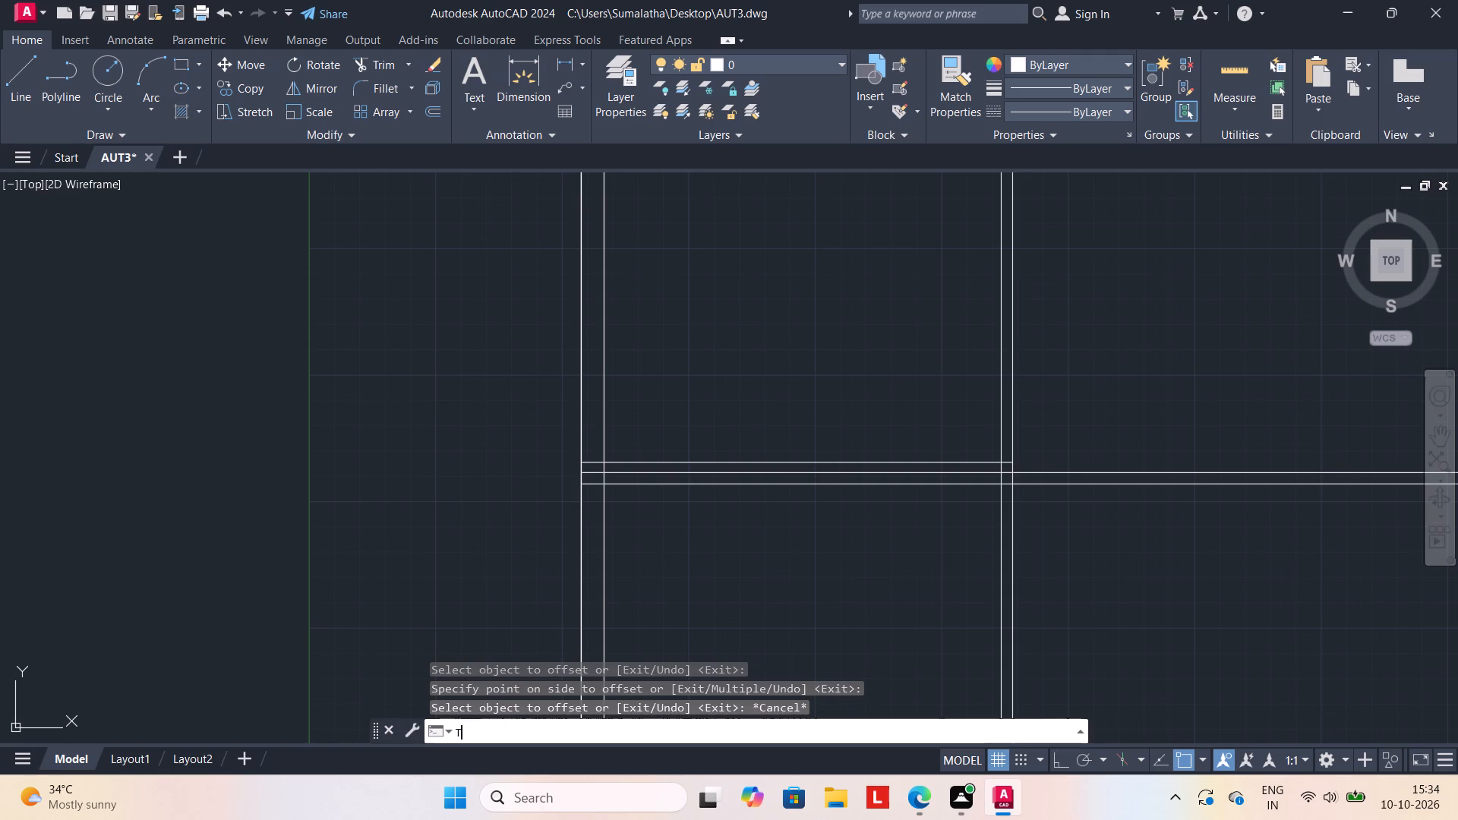
pyautogui.press('Return')
pyautogui.moveTo(712, 472); pyautogui.dragTo(712, 497)
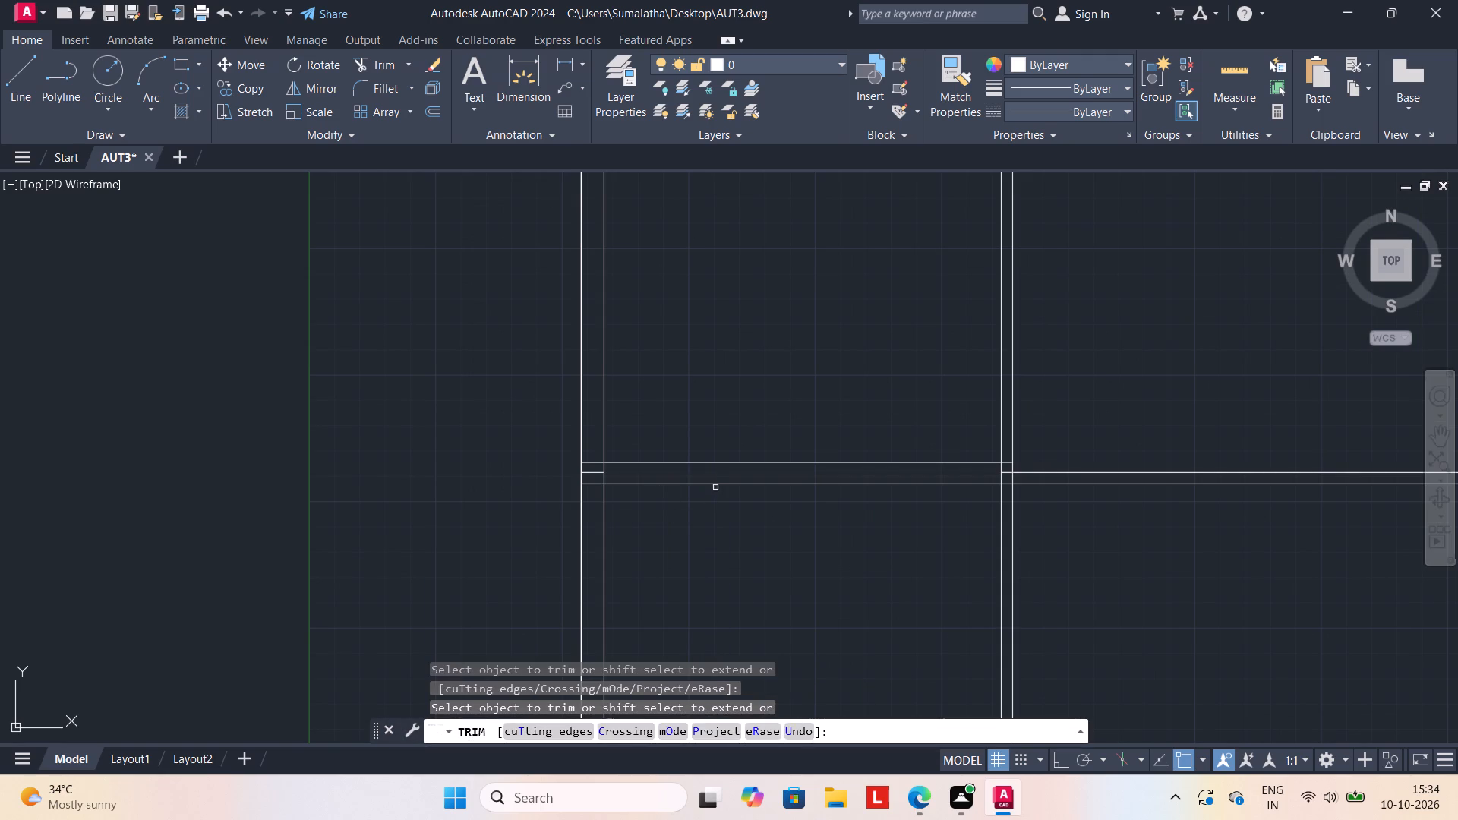
pyautogui.click(715, 487)
pyautogui.click(719, 478)
pyautogui.moveTo(1138, 430); pyautogui.dragTo(1136, 456)
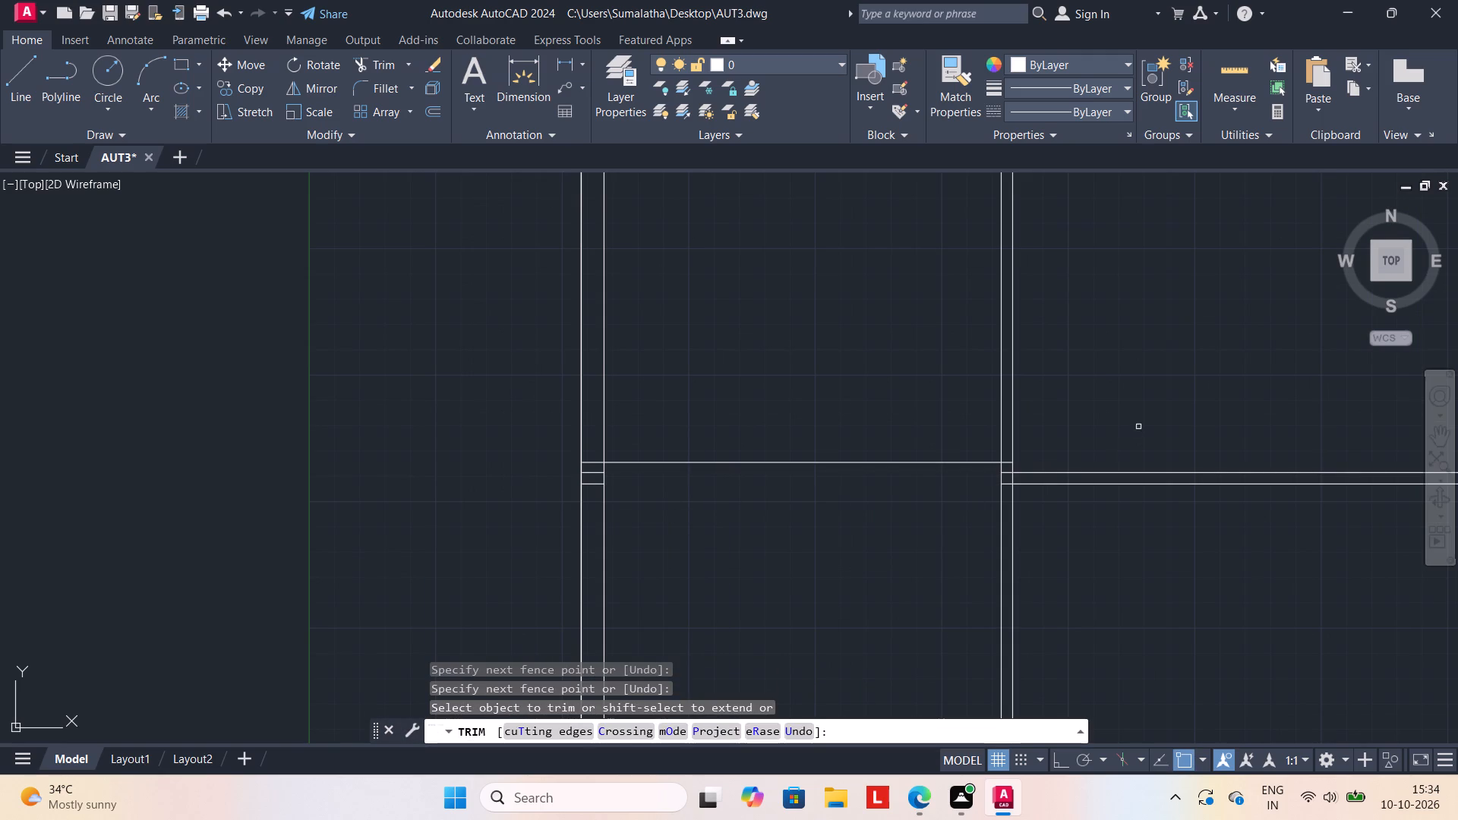
pyautogui.moveTo(1136, 456); pyautogui.dragTo(1128, 615)
# Trim both lines of the vertical partition in the plan's lower right area, and end the trim.
pyautogui.scroll(-4, 1135, 582)
pyautogui.moveTo(1135, 581); pyautogui.dragTo(1015, 558, button='middle')
pyautogui.moveTo(1125, 578); pyautogui.dragTo(1148, 572)
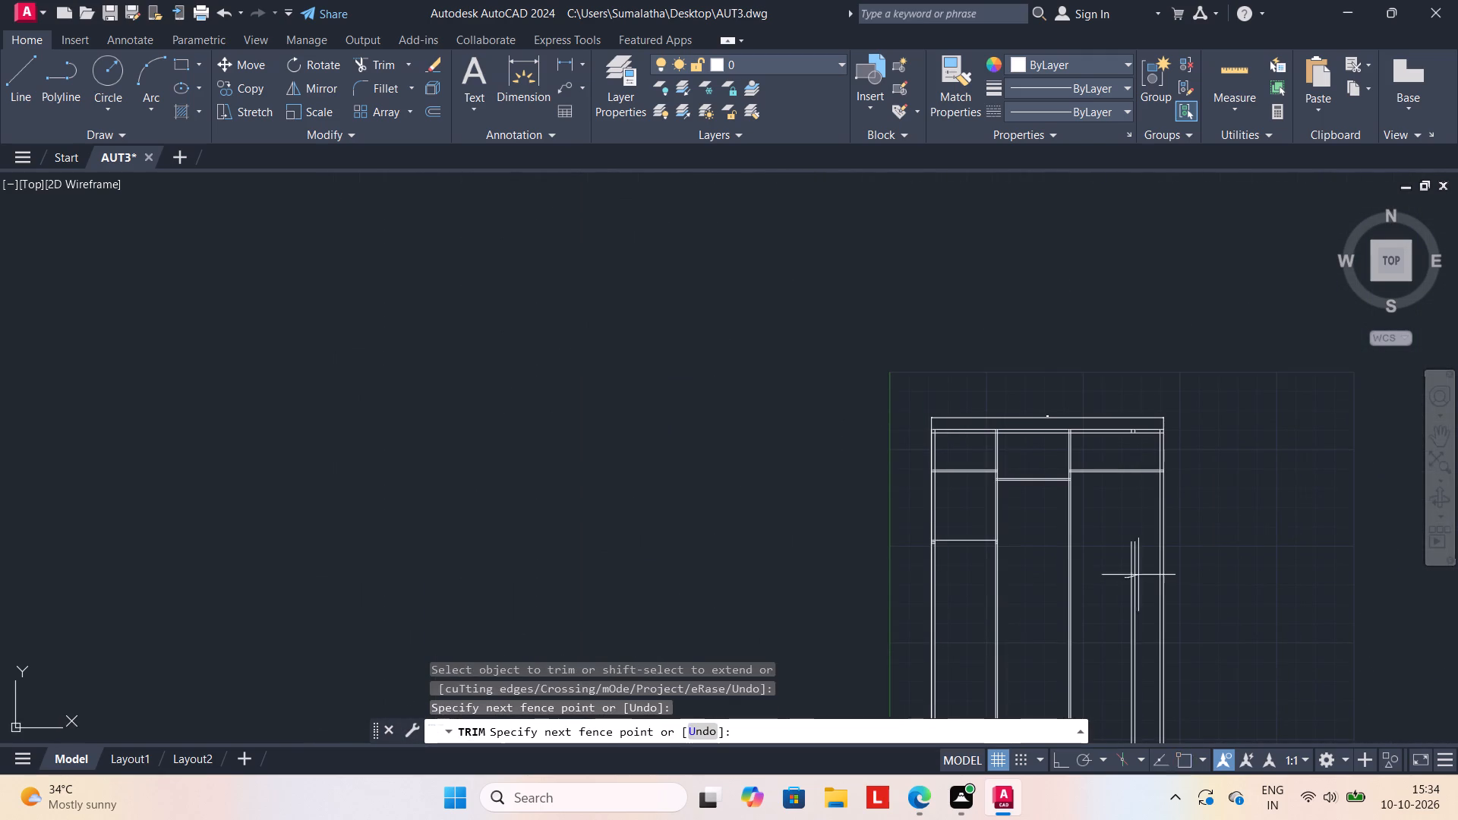
pyautogui.moveTo(1148, 572); pyautogui.dragTo(1152, 572)
pyautogui.scroll(2, 934, 519)
pyautogui.press('Escape')
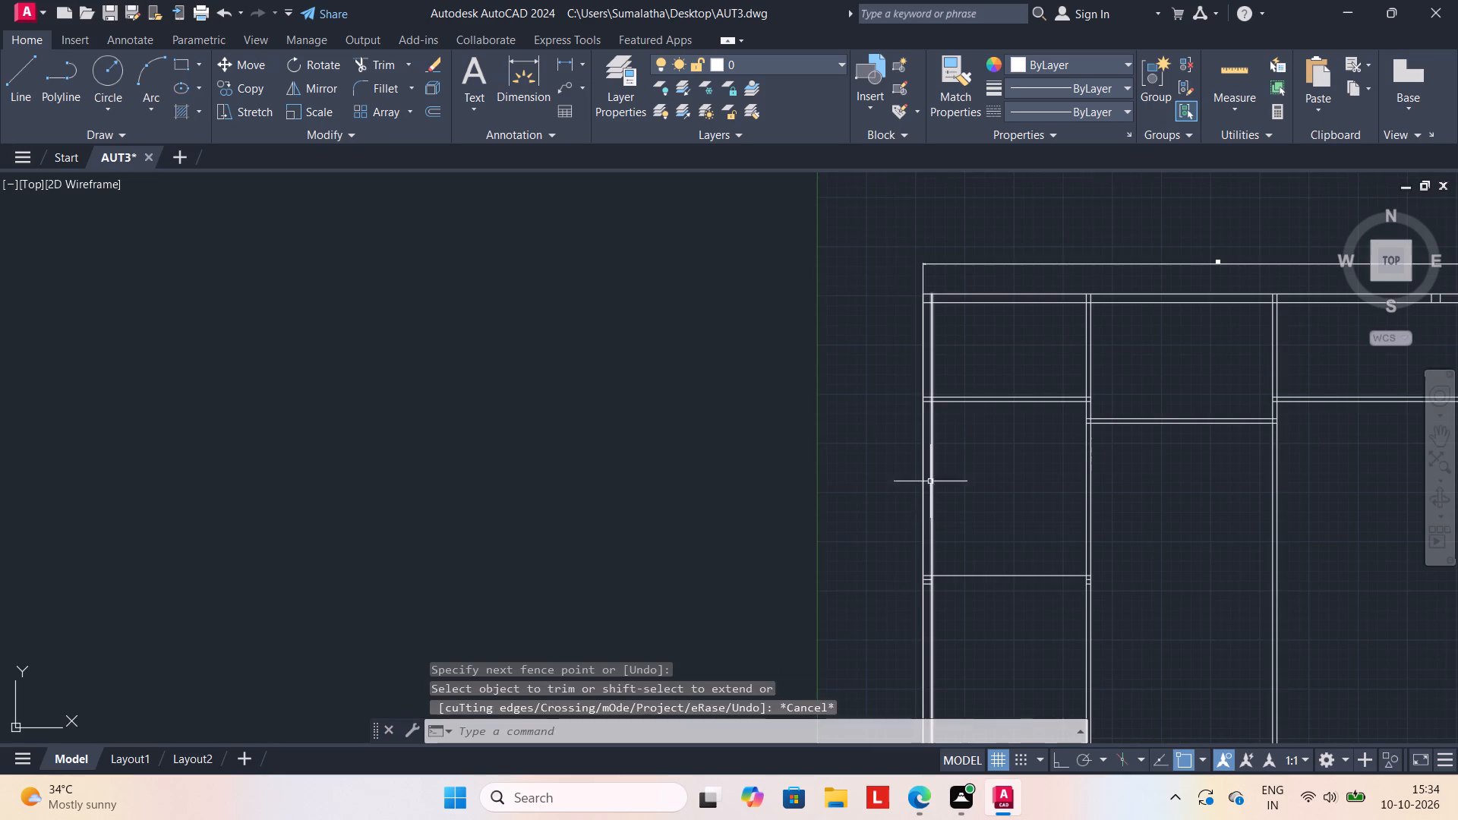
pyautogui.press('Escape')
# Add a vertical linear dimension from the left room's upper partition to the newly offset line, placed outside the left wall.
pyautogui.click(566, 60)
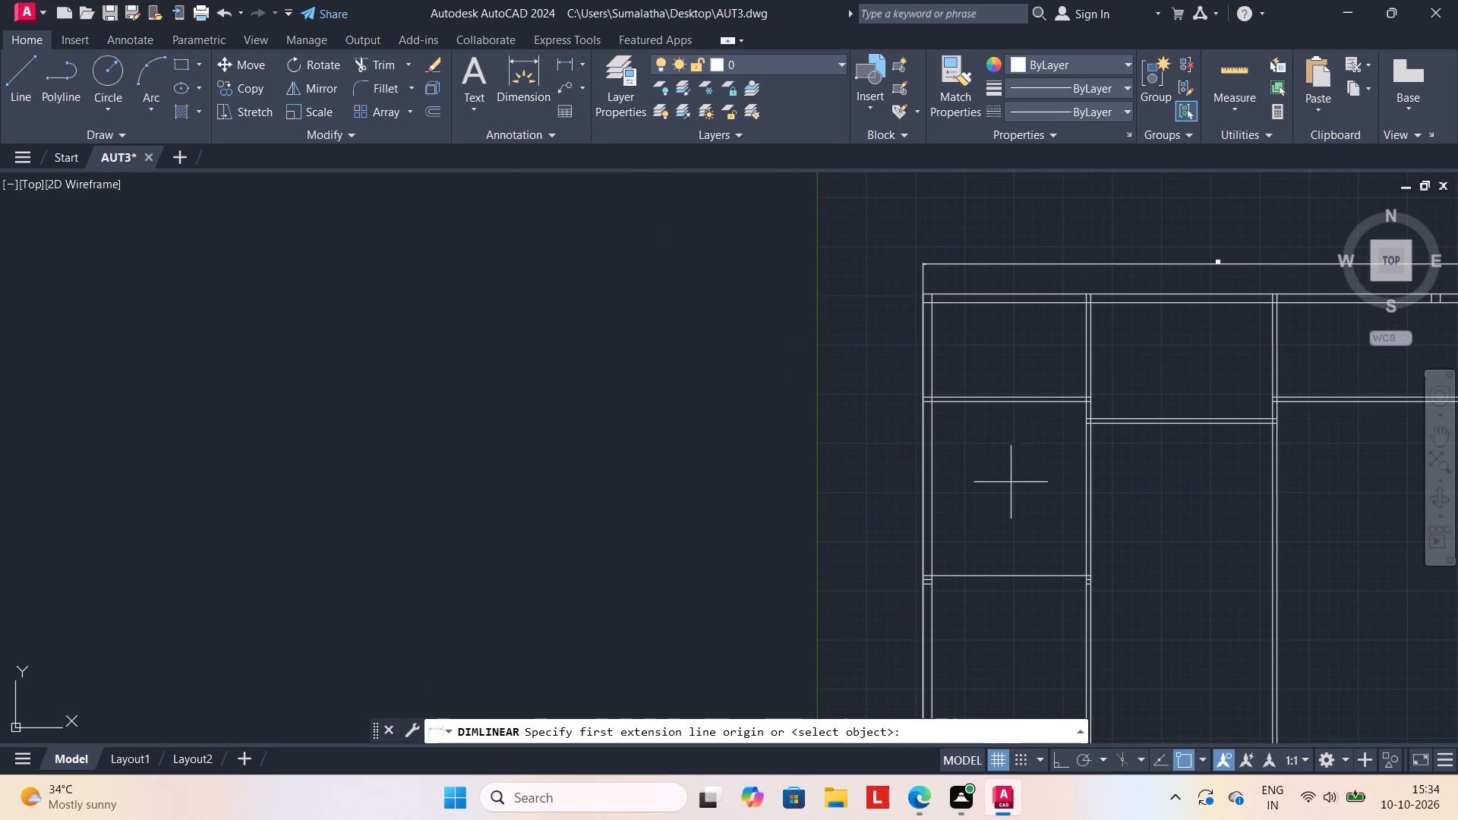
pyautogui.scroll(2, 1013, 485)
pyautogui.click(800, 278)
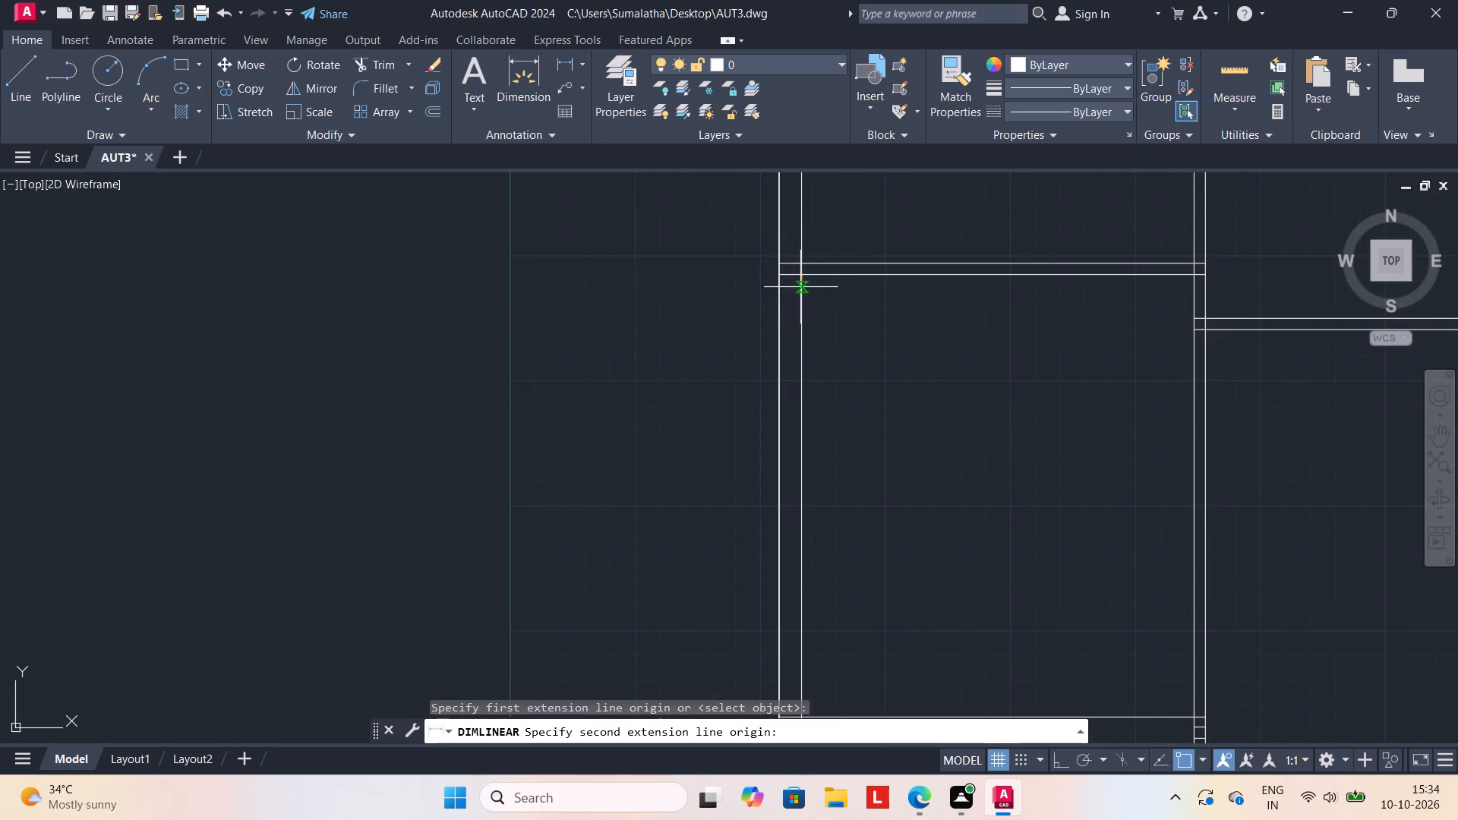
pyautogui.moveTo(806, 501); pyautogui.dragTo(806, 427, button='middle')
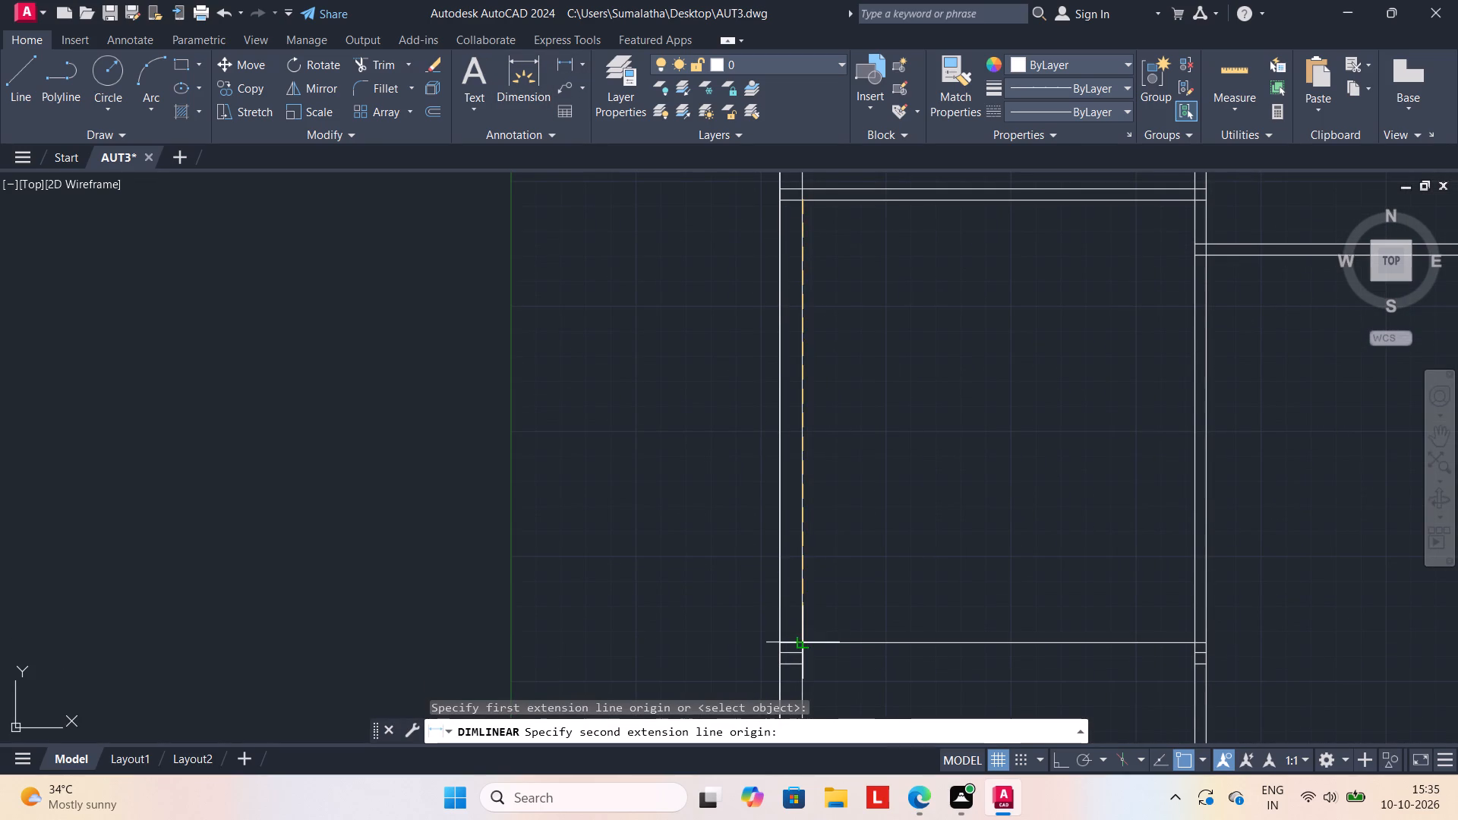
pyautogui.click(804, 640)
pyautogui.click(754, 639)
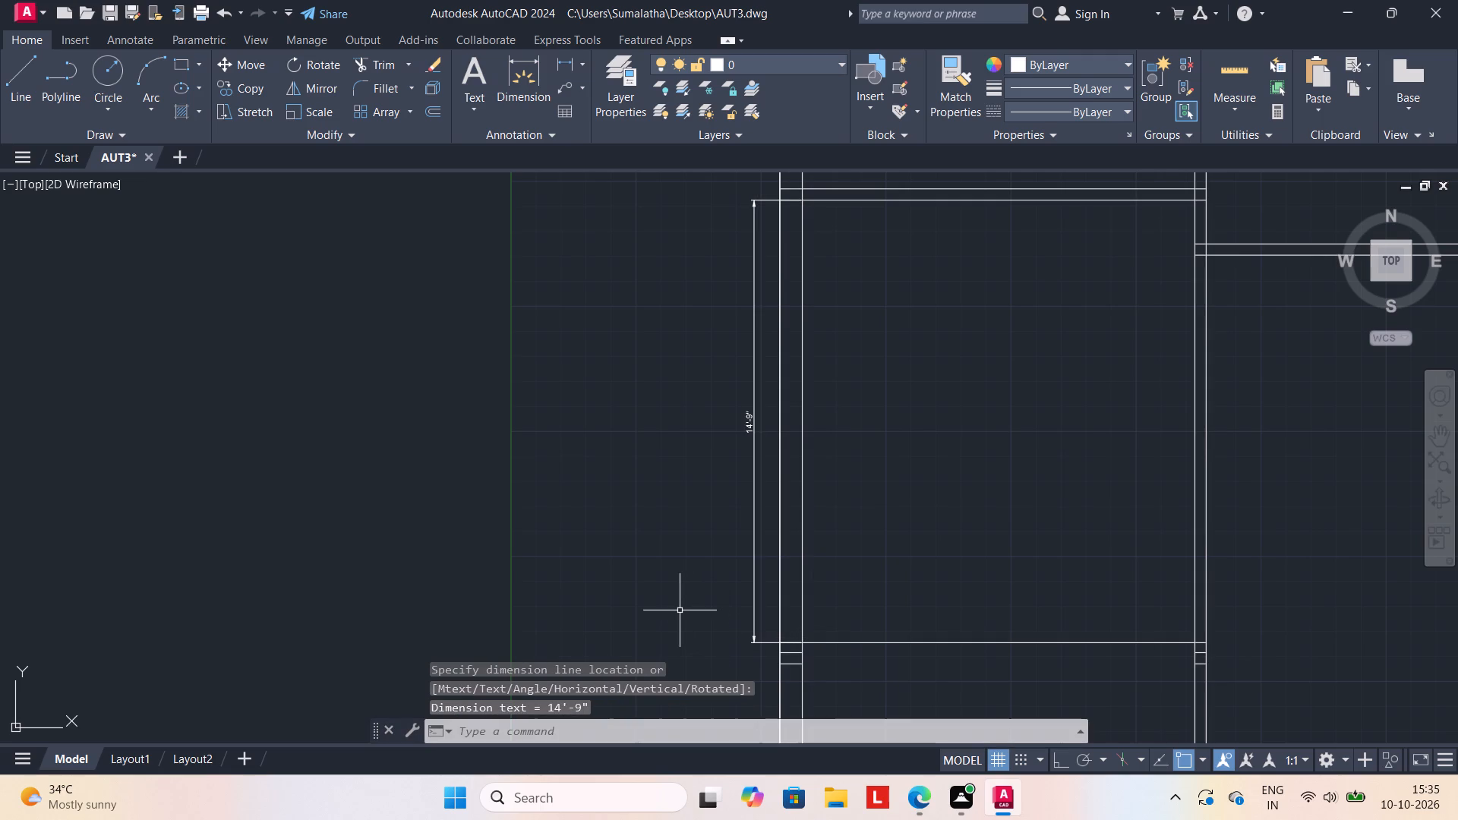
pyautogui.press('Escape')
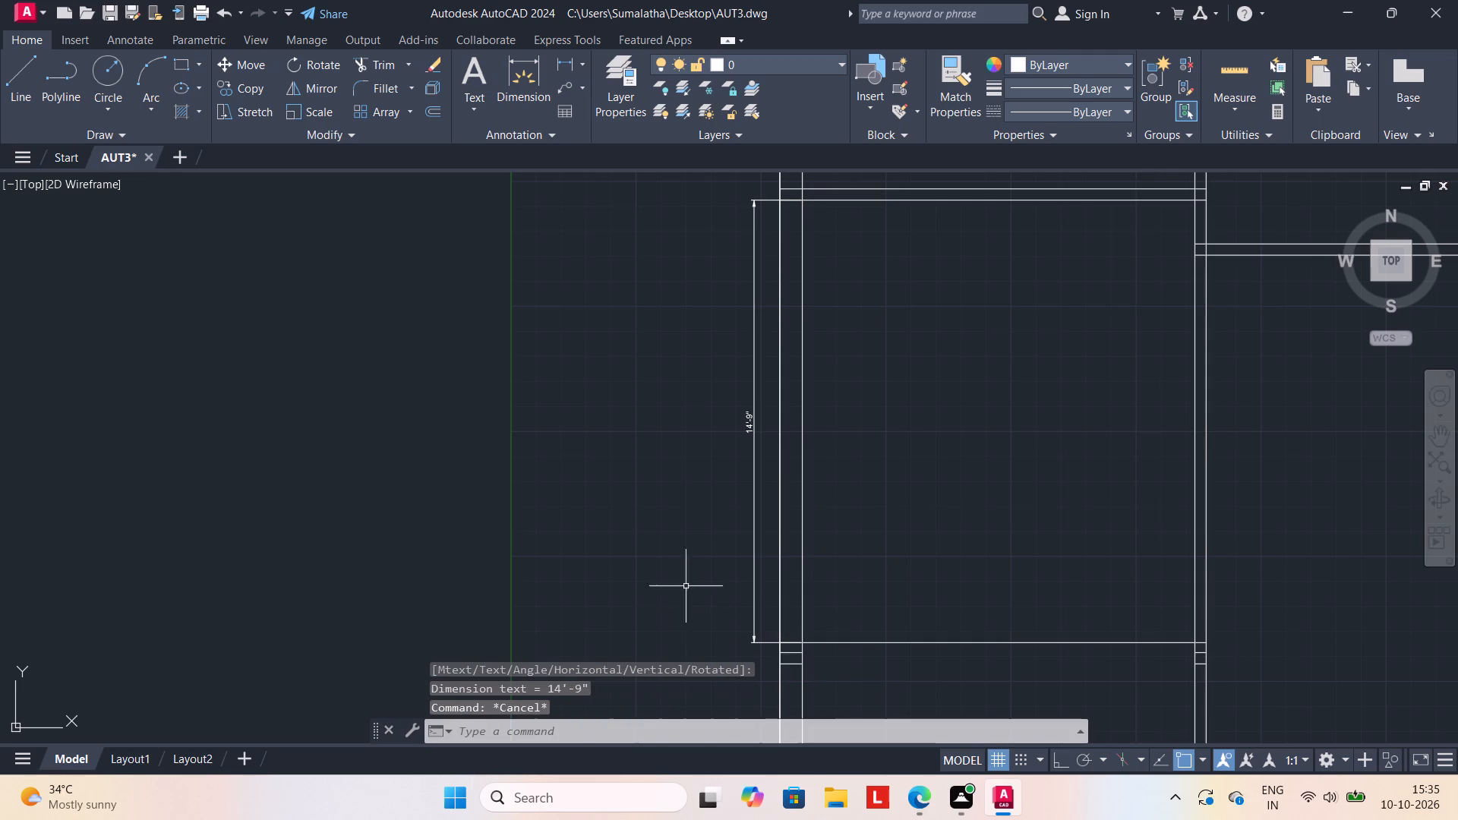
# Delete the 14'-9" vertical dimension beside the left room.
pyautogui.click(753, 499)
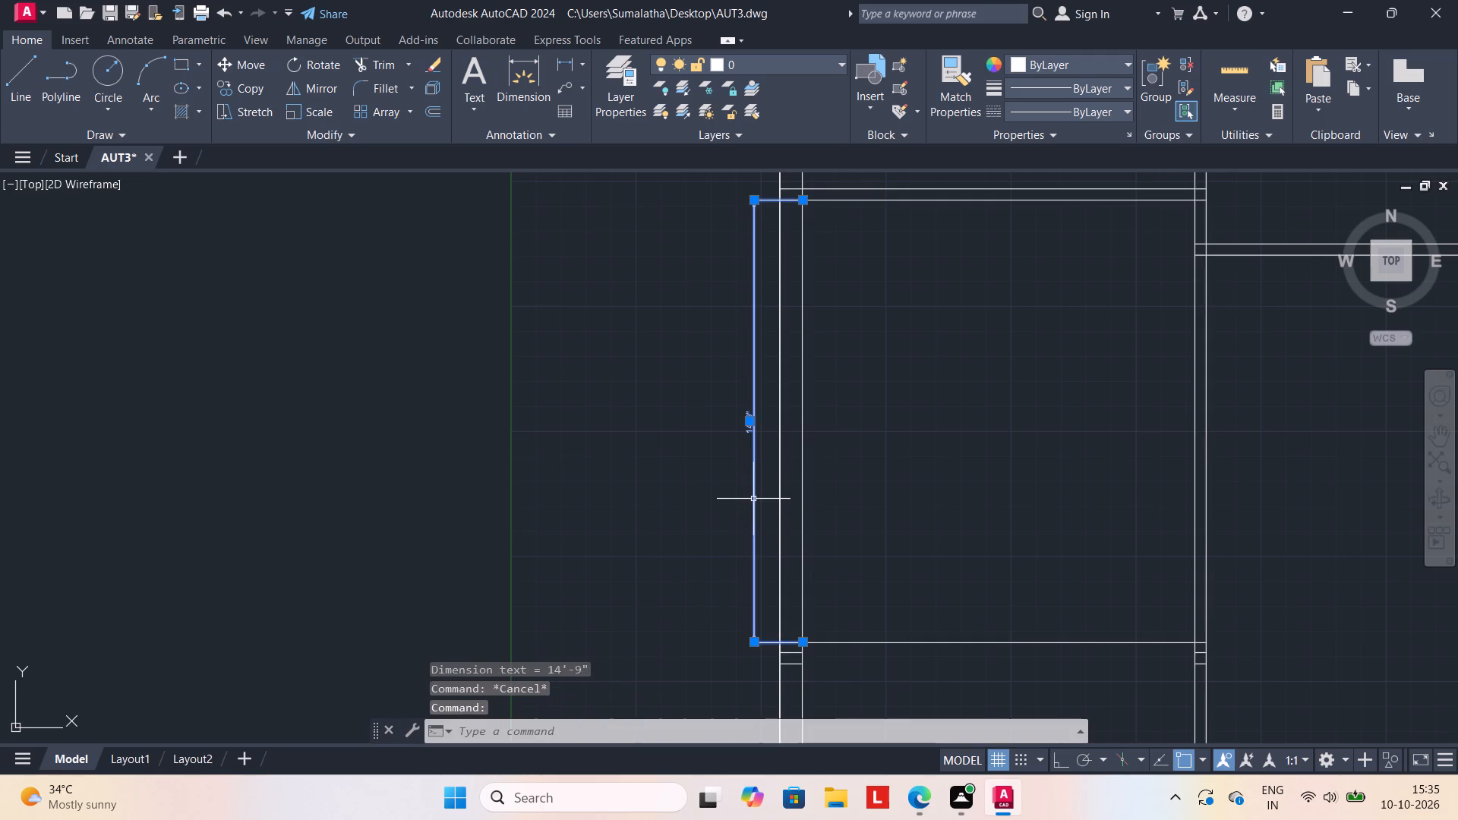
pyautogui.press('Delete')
# Trim the two leftover horizontal segments inside the left wall just below the newly offset line.
pyautogui.scroll(-1, 939, 654)
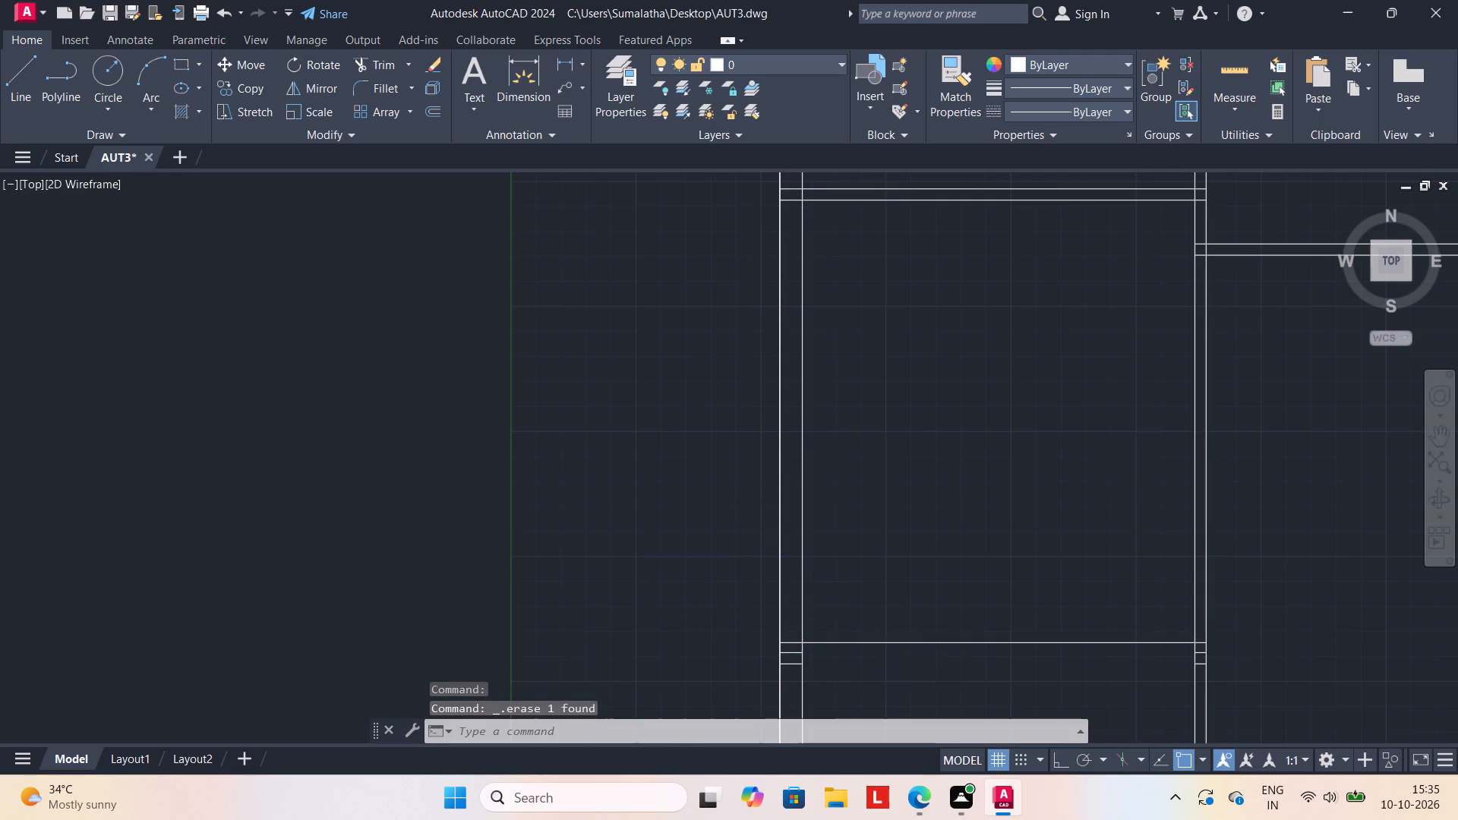
pyautogui.moveTo(938, 653); pyautogui.dragTo(854, 483, button='middle')
pyautogui.scroll(2, 772, 498)
pyautogui.write('TR')
pyautogui.press('Return')
pyautogui.moveTo(740, 457); pyautogui.dragTo(747, 495)
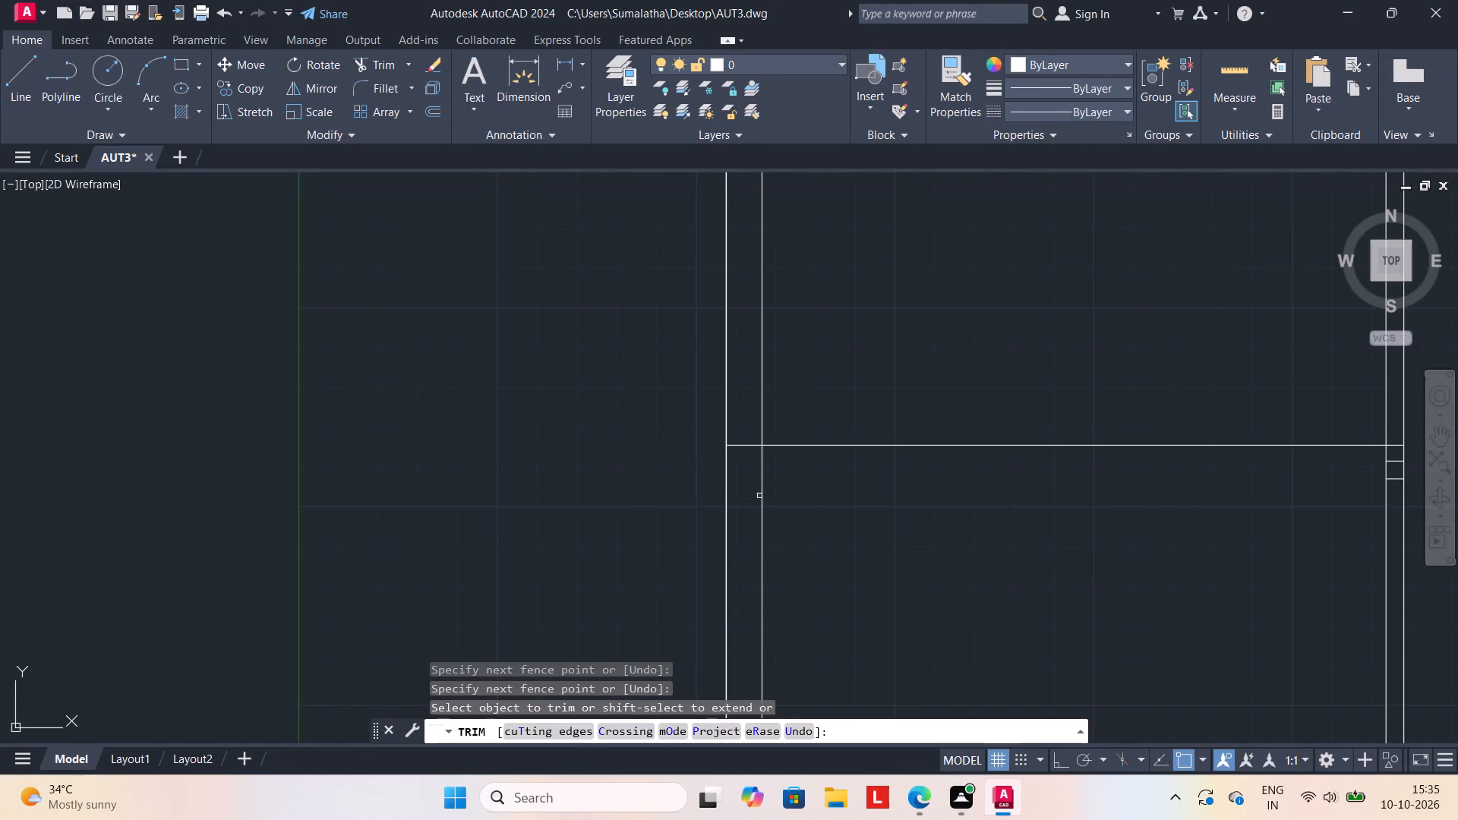
# Trim the two leftover horizontal segments inside the vertical partition on the left room's inner side, just below the new line, and end the trim.
pyautogui.moveTo(1269, 560); pyautogui.dragTo(979, 560, button='middle')
pyautogui.scroll(2, 1119, 478)
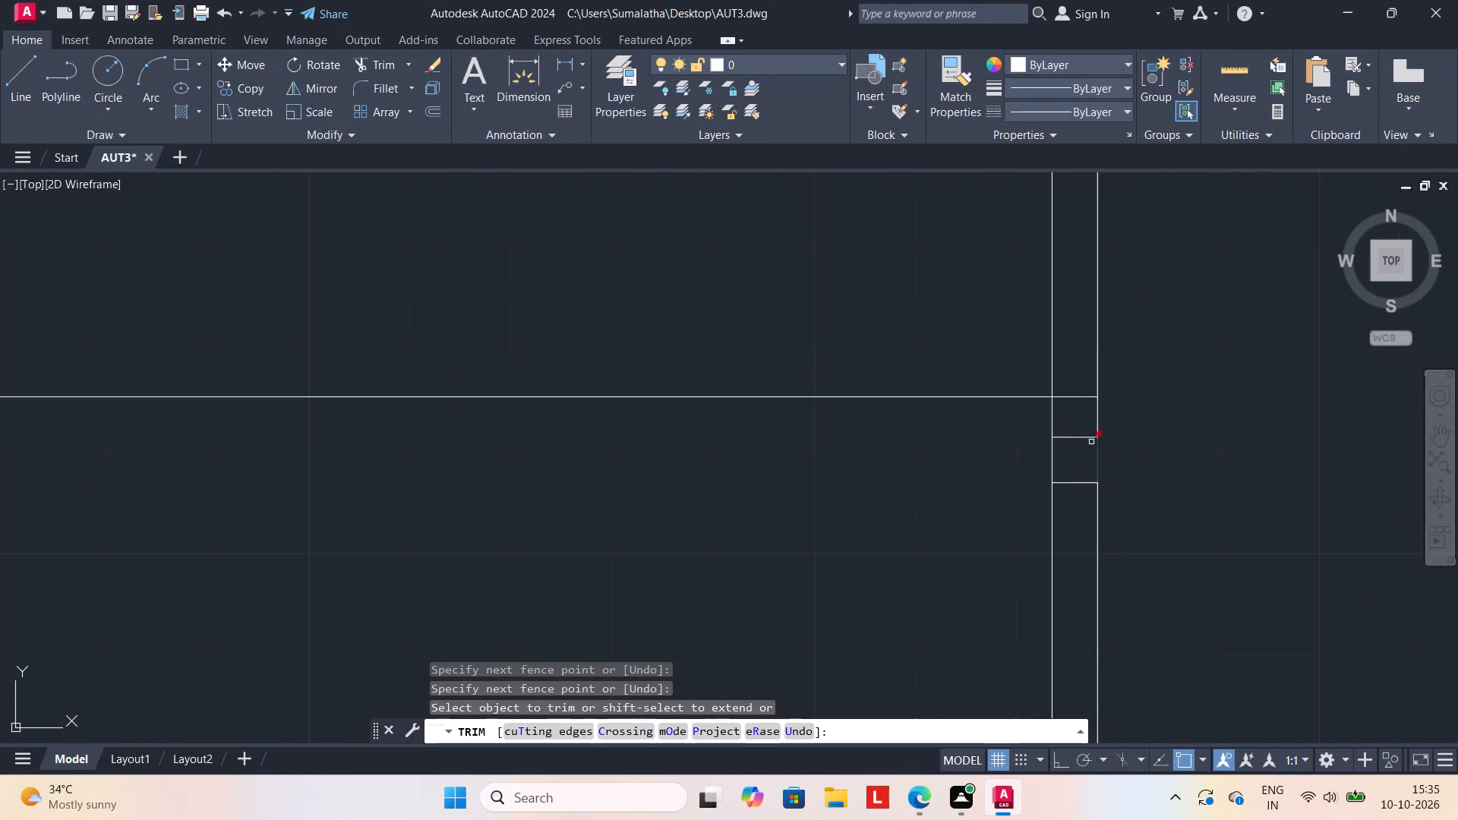
pyautogui.moveTo(1076, 423); pyautogui.dragTo(1074, 514)
pyautogui.scroll(-2, 1066, 530)
pyautogui.scroll(-4, 854, 592)
pyautogui.moveTo(820, 599); pyautogui.dragTo(832, 550, button='middle')
pyautogui.press('Escape')
pyautogui.press('Escape')
pyautogui.press('Escape')
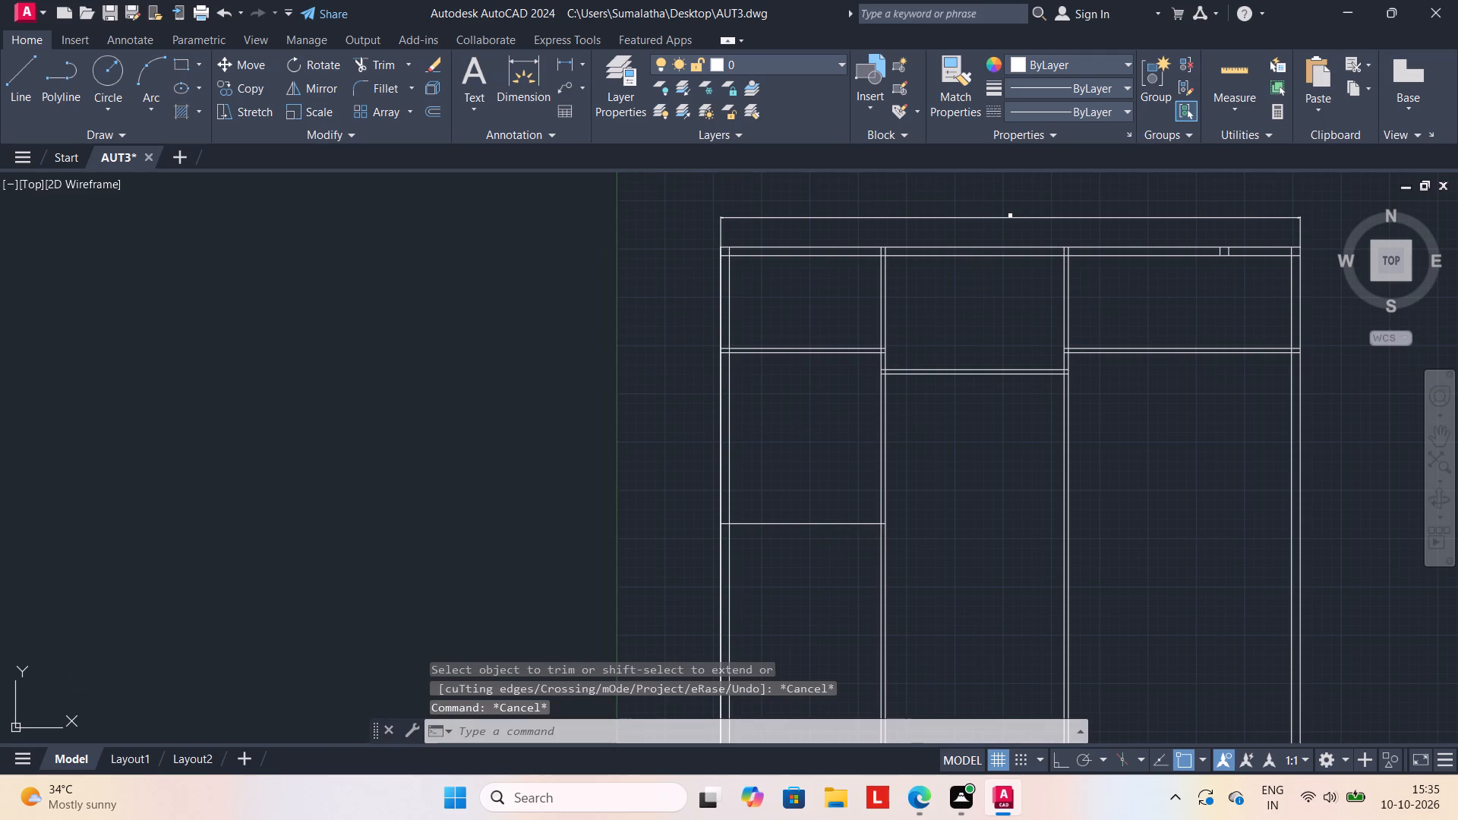
# Offset the left room's new single horizontal line 4.5" downward to form a partition.
pyautogui.scroll(-1, 815, 579)
pyautogui.moveTo(815, 579); pyautogui.dragTo(822, 521, button='middle')
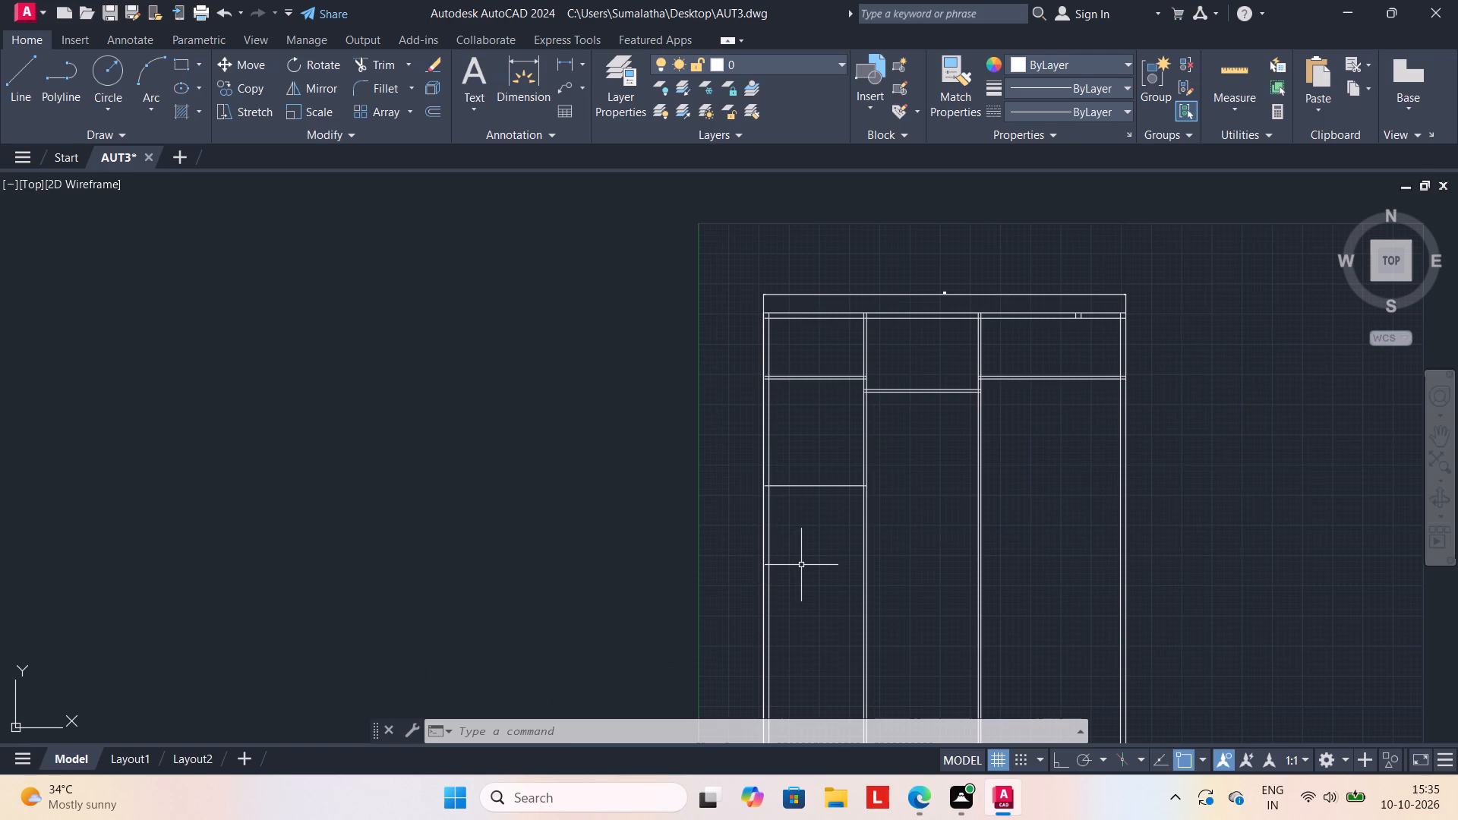
pyautogui.press('o')
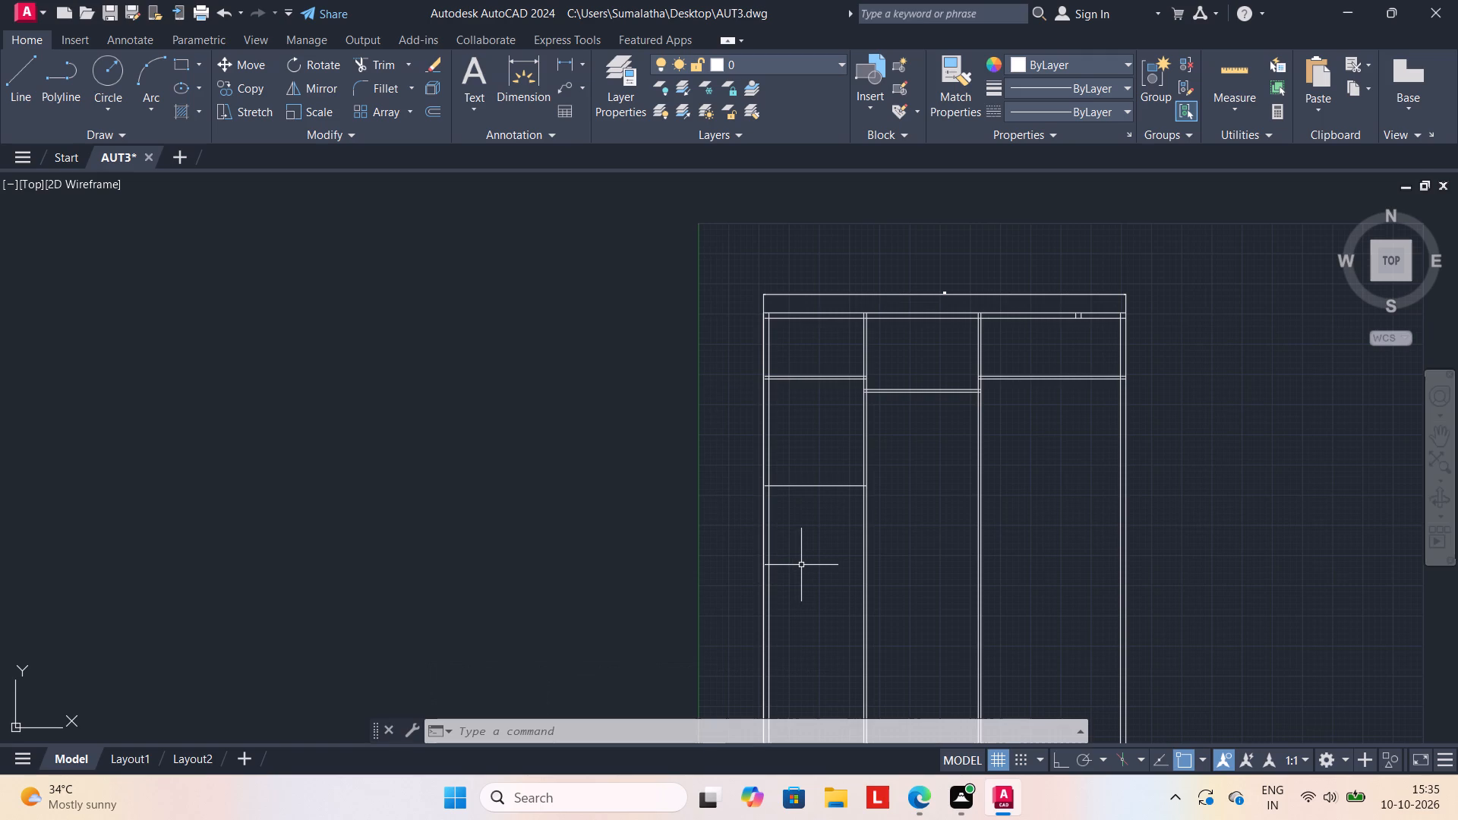
pyautogui.press('Return')
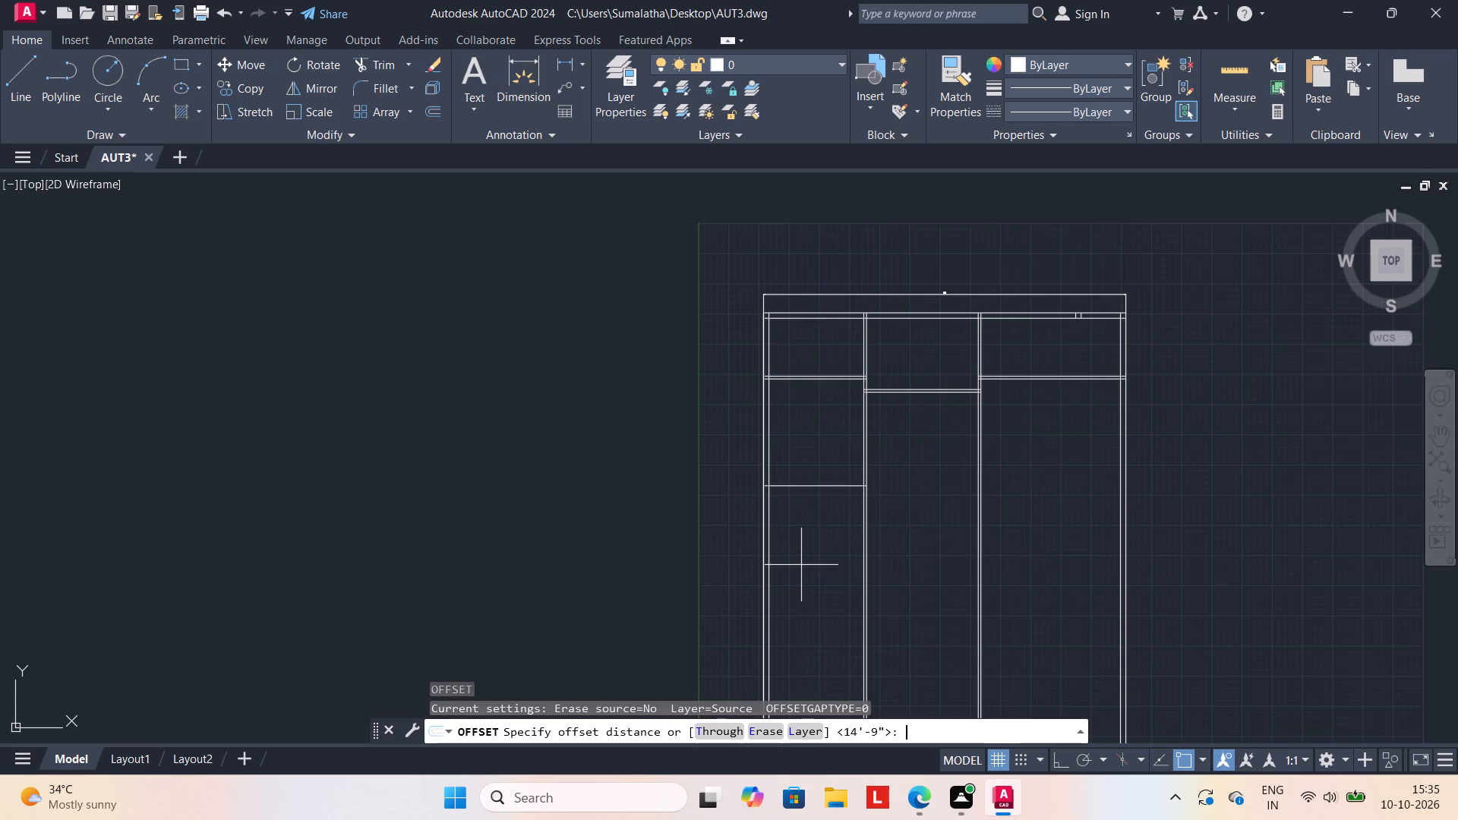
pyautogui.write('4.5"')
pyautogui.press('Return')
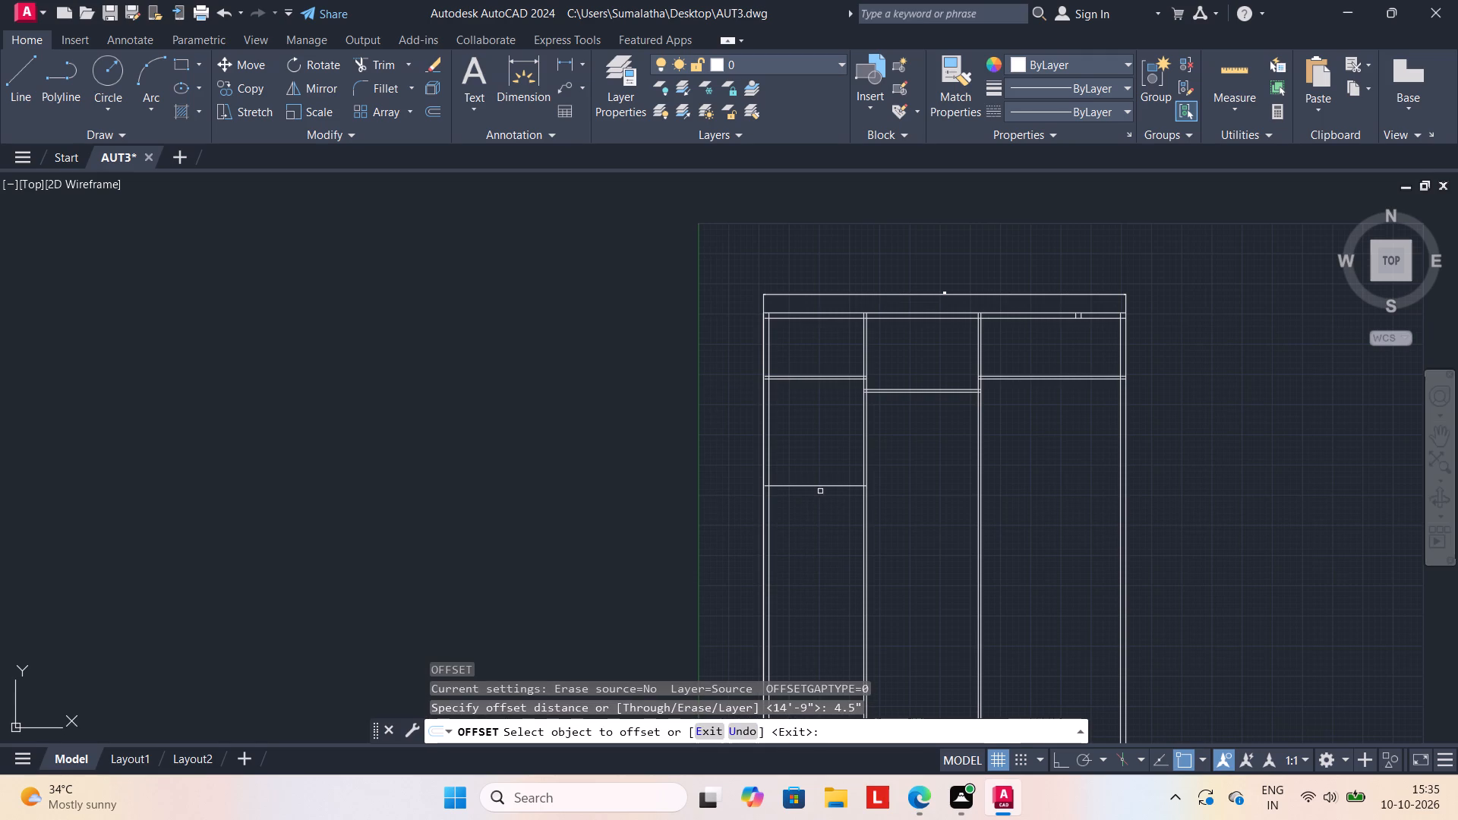
pyautogui.moveTo(820, 486); pyautogui.dragTo(820, 503)
pyautogui.click(820, 514)
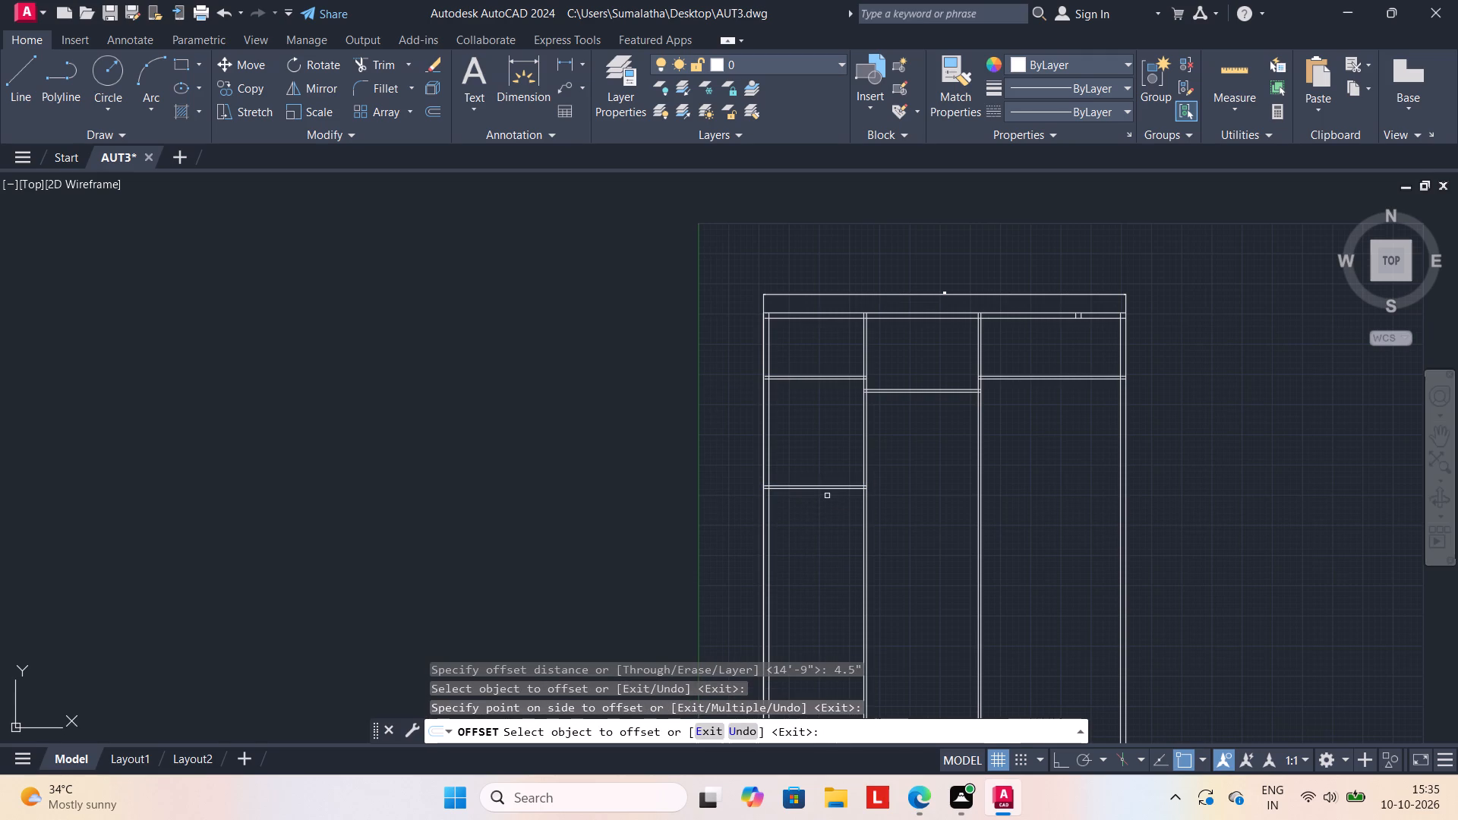
pyautogui.scroll(1, 827, 496)
pyautogui.scroll(-1, 854, 546)
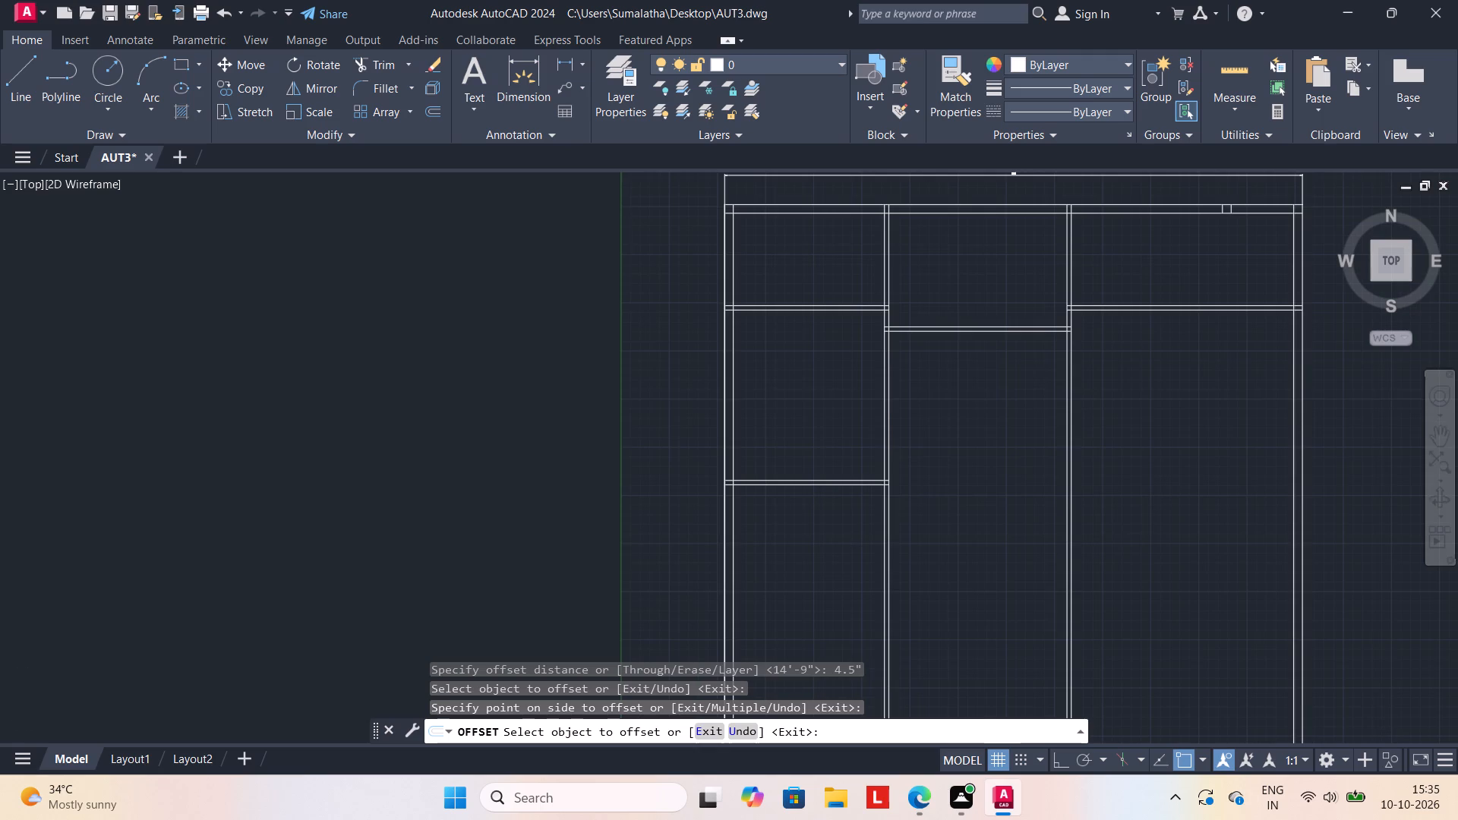
pyautogui.press('Escape')
pyautogui.press('Escape')
pyautogui.press('Escape')
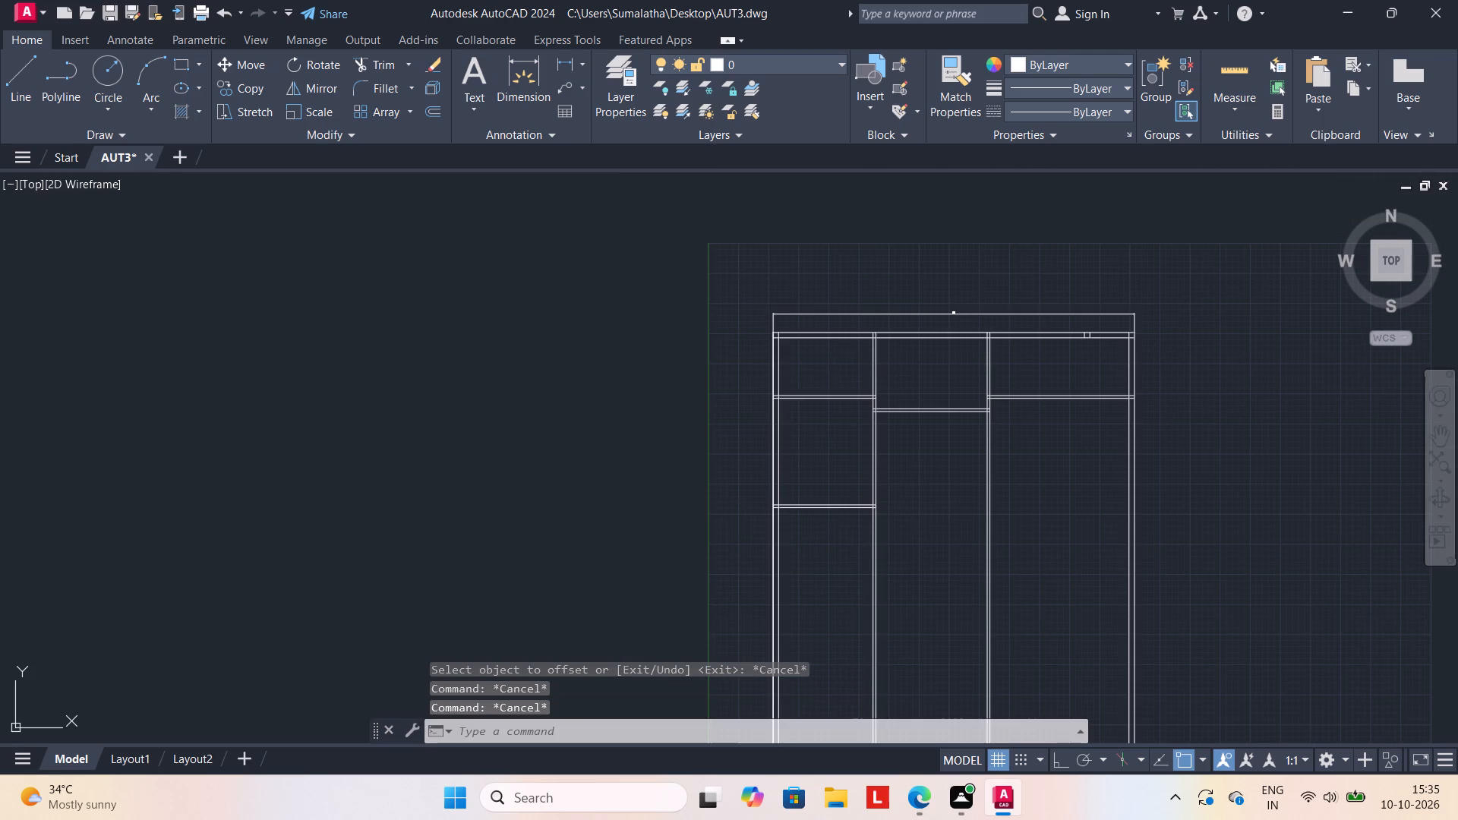
# Offset the lower line of the middle bay's horizontal partition 19'8" downward.
pyautogui.press('o')
pyautogui.press('Return')
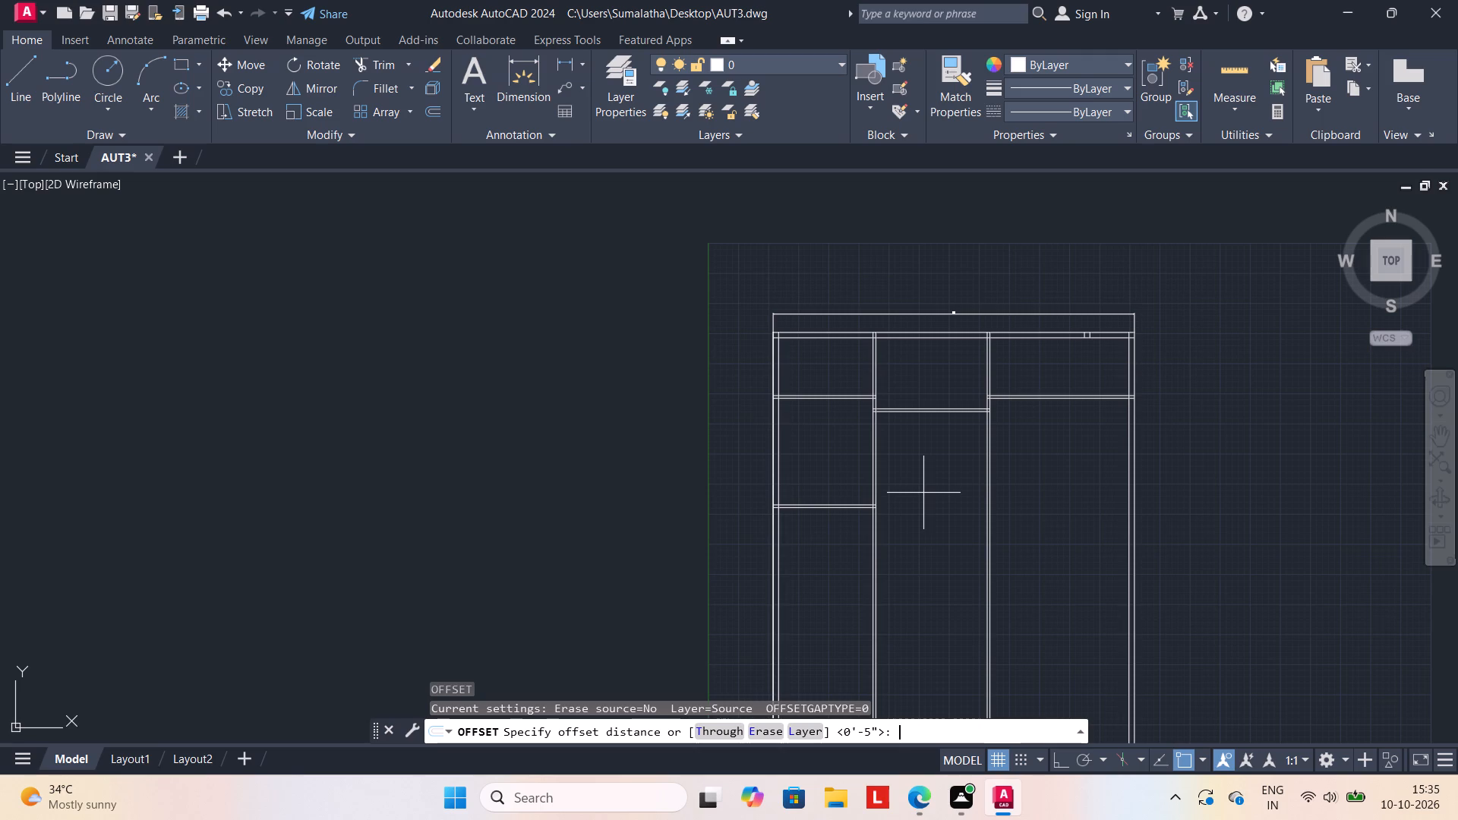
pyautogui.press('1')
pyautogui.press('9')
pyautogui.press("'")
pyautogui.write('8"')
pyautogui.press('Return')
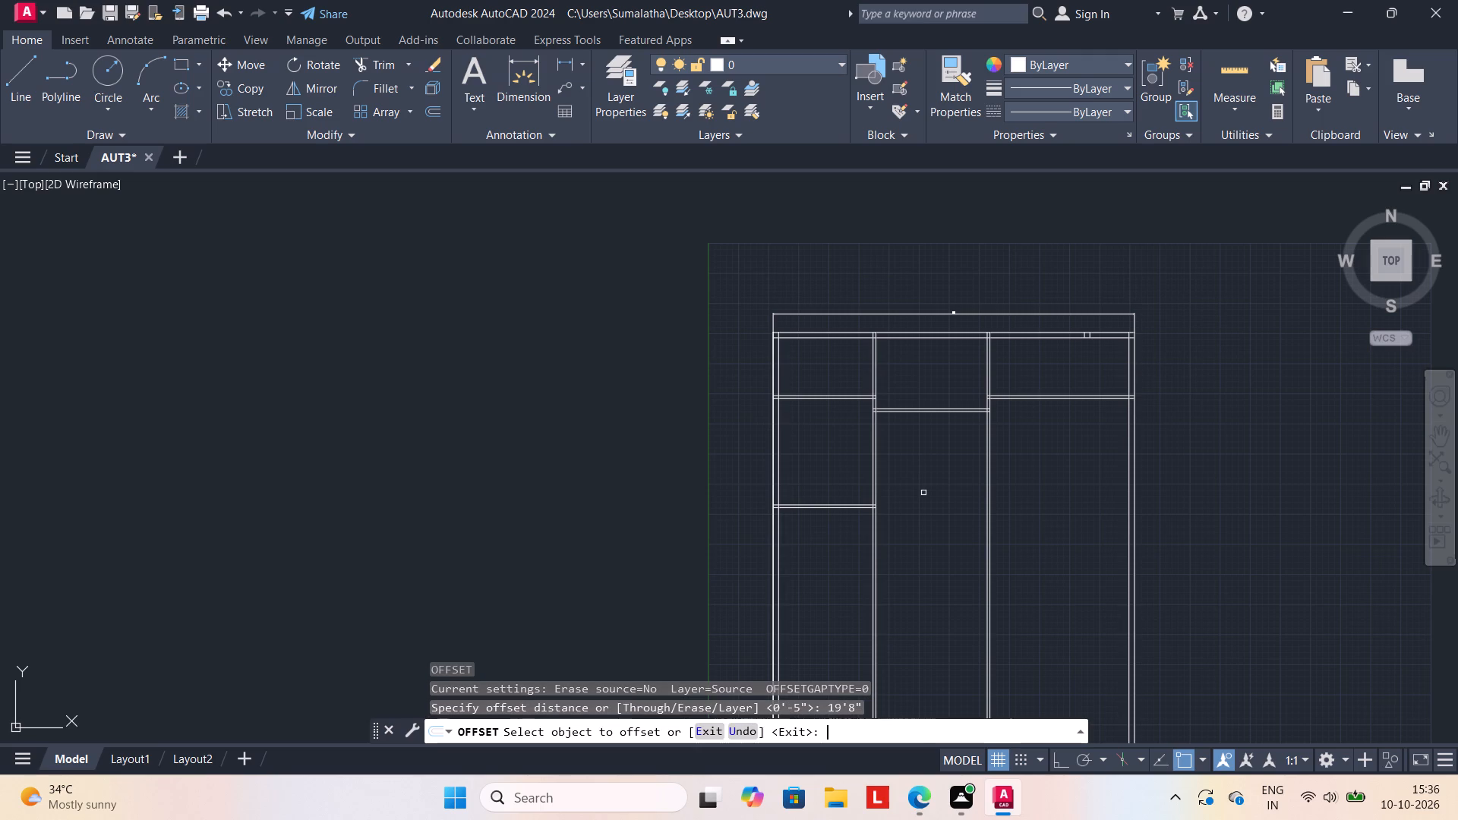
pyautogui.scroll(2, 946, 456)
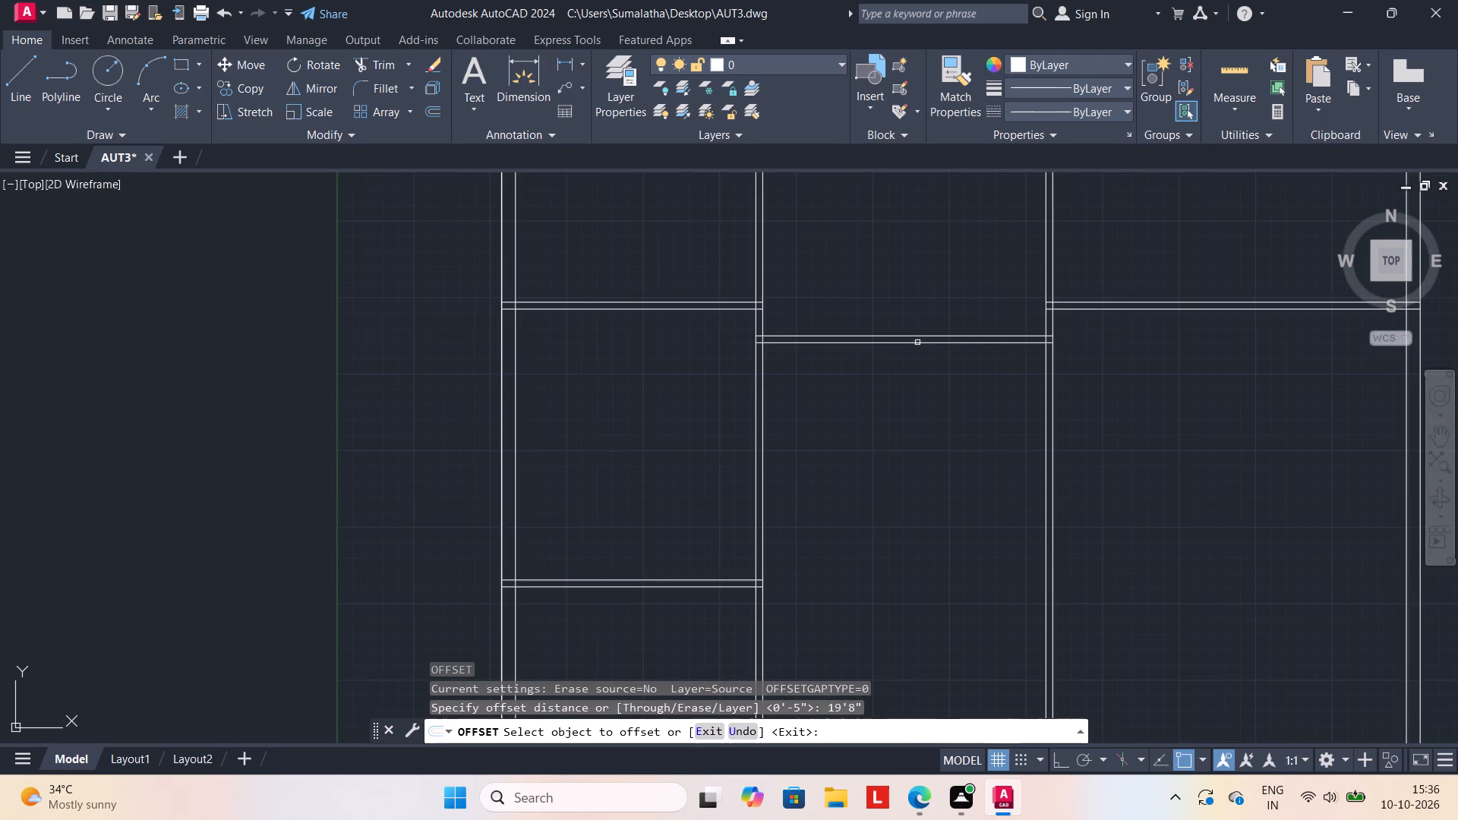
pyautogui.click(917, 341)
pyautogui.click(900, 424)
pyautogui.scroll(-2, 895, 443)
pyautogui.moveTo(890, 443); pyautogui.dragTo(890, 412, button='middle')
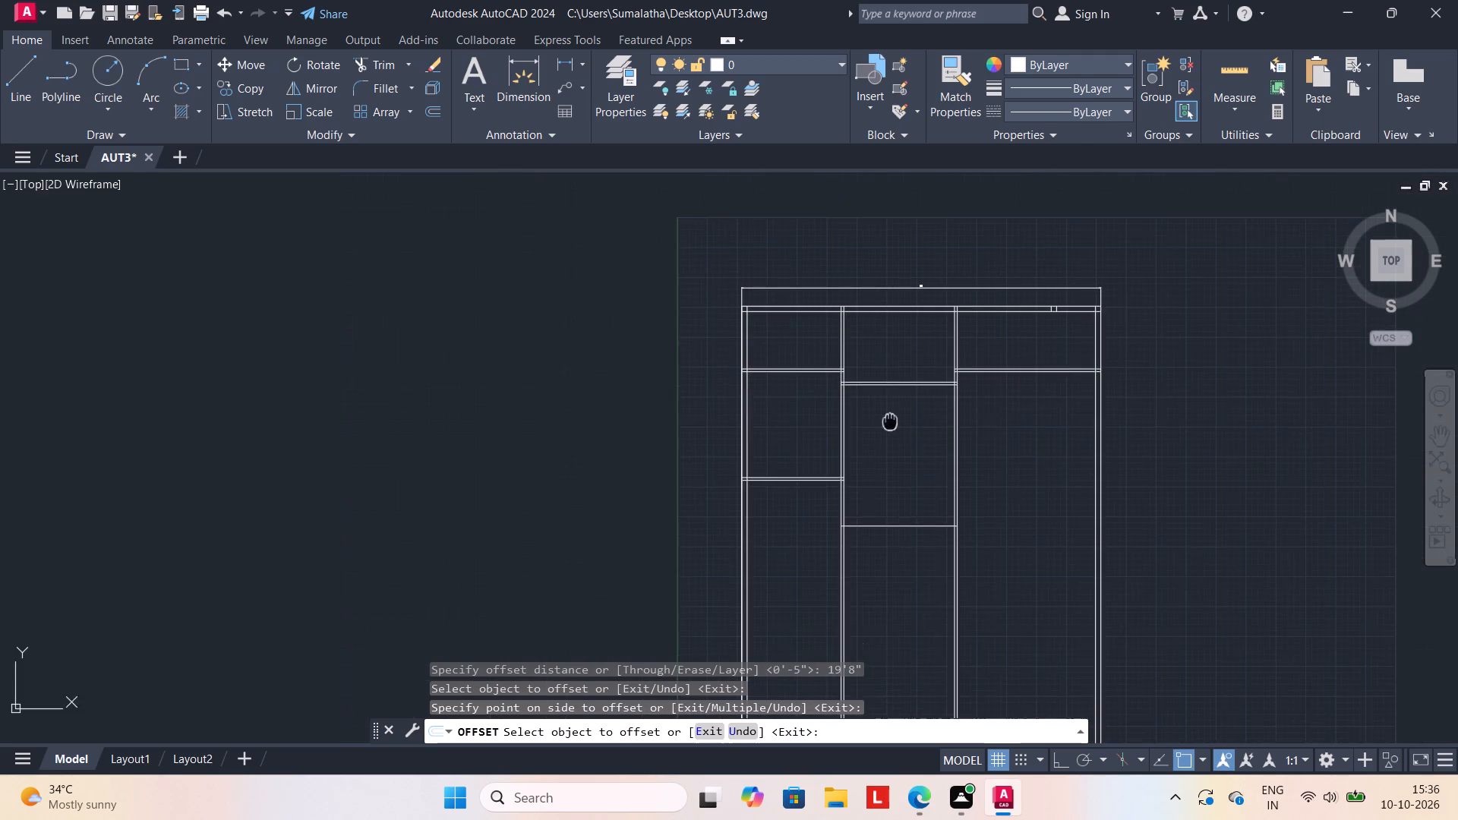
pyautogui.moveTo(890, 412); pyautogui.dragTo(890, 411, button='middle')
pyautogui.press('Escape')
pyautogui.scroll(1, 884, 572)
pyautogui.press('Escape')
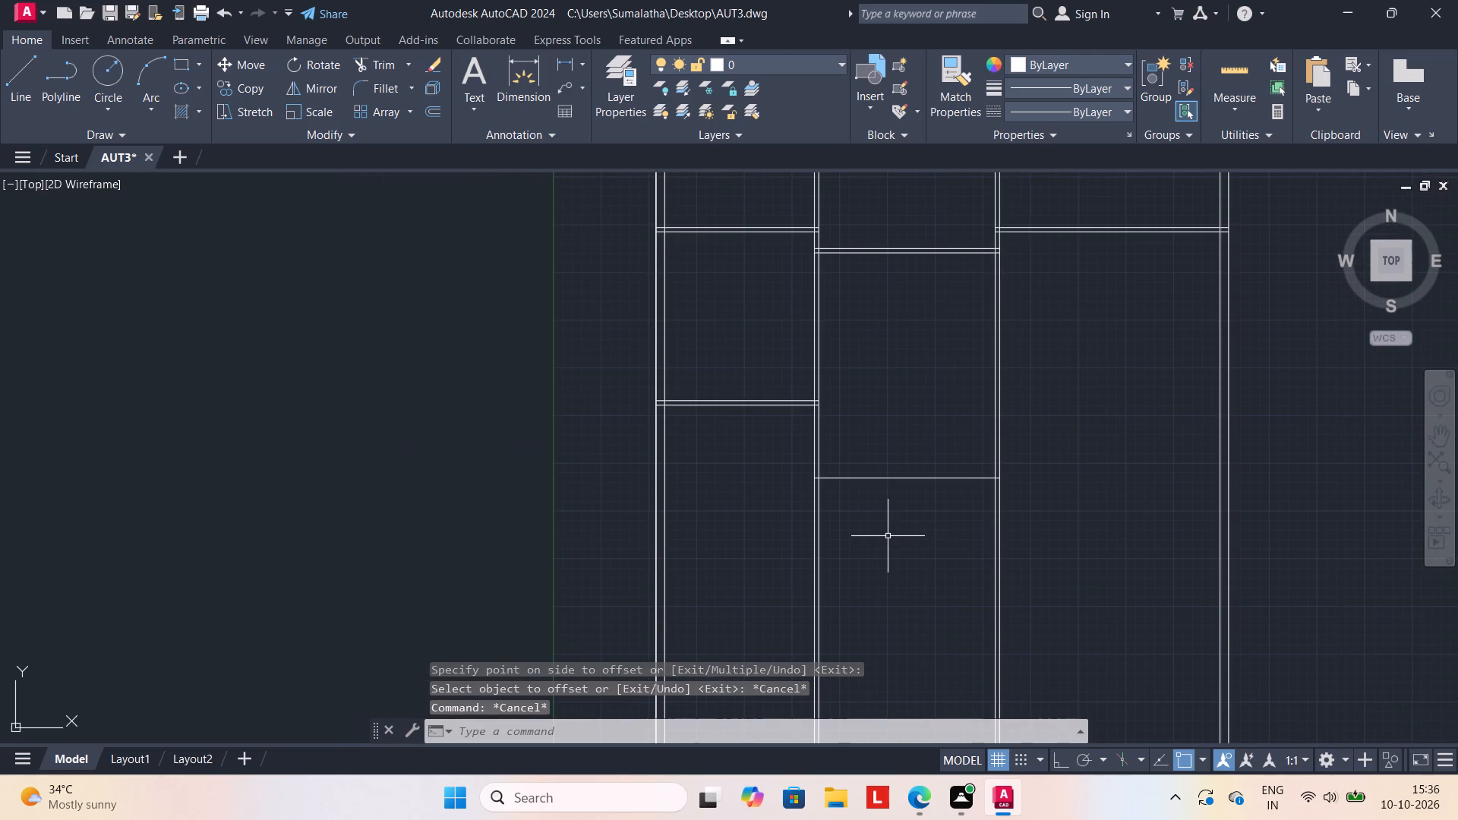
pyautogui.press('Escape')
# Offset the middle bay's new single horizontal line 4.5" downward to form a partition.
pyautogui.press('o')
pyautogui.press('Return')
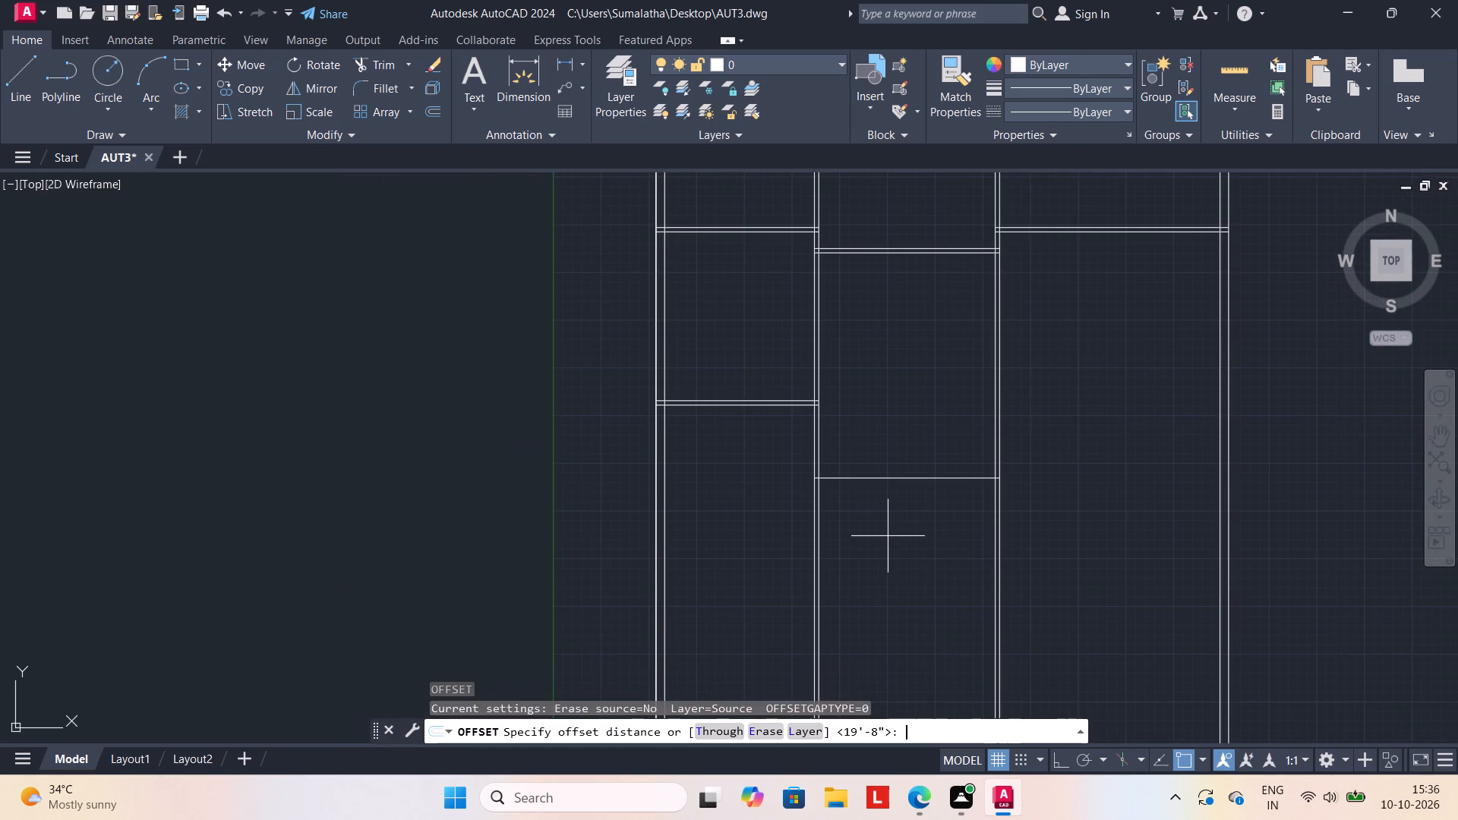
pyautogui.write('4.5"')
pyautogui.press('Return')
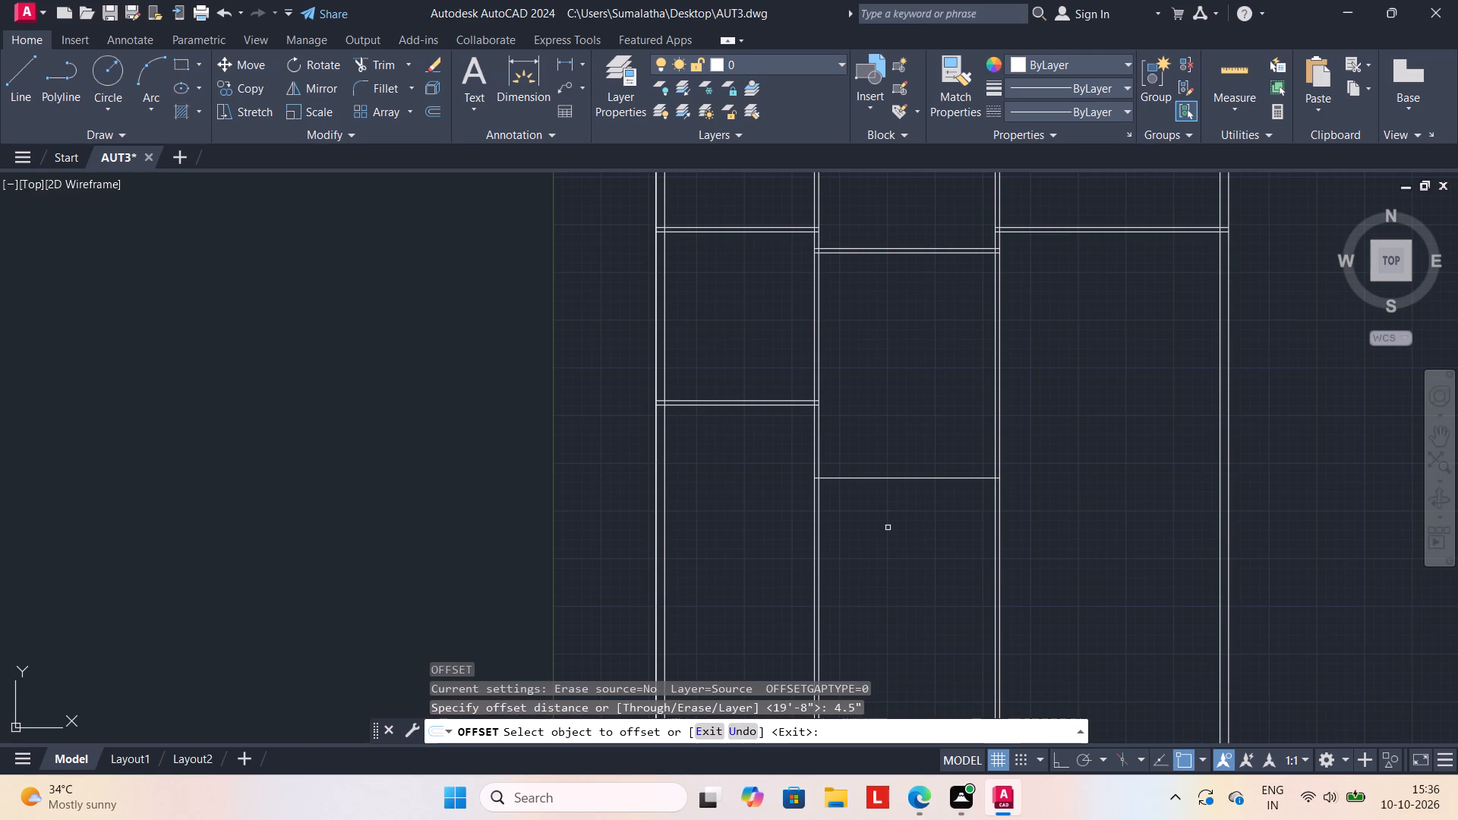
pyautogui.moveTo(903, 478); pyautogui.dragTo(901, 507)
pyautogui.click(898, 535)
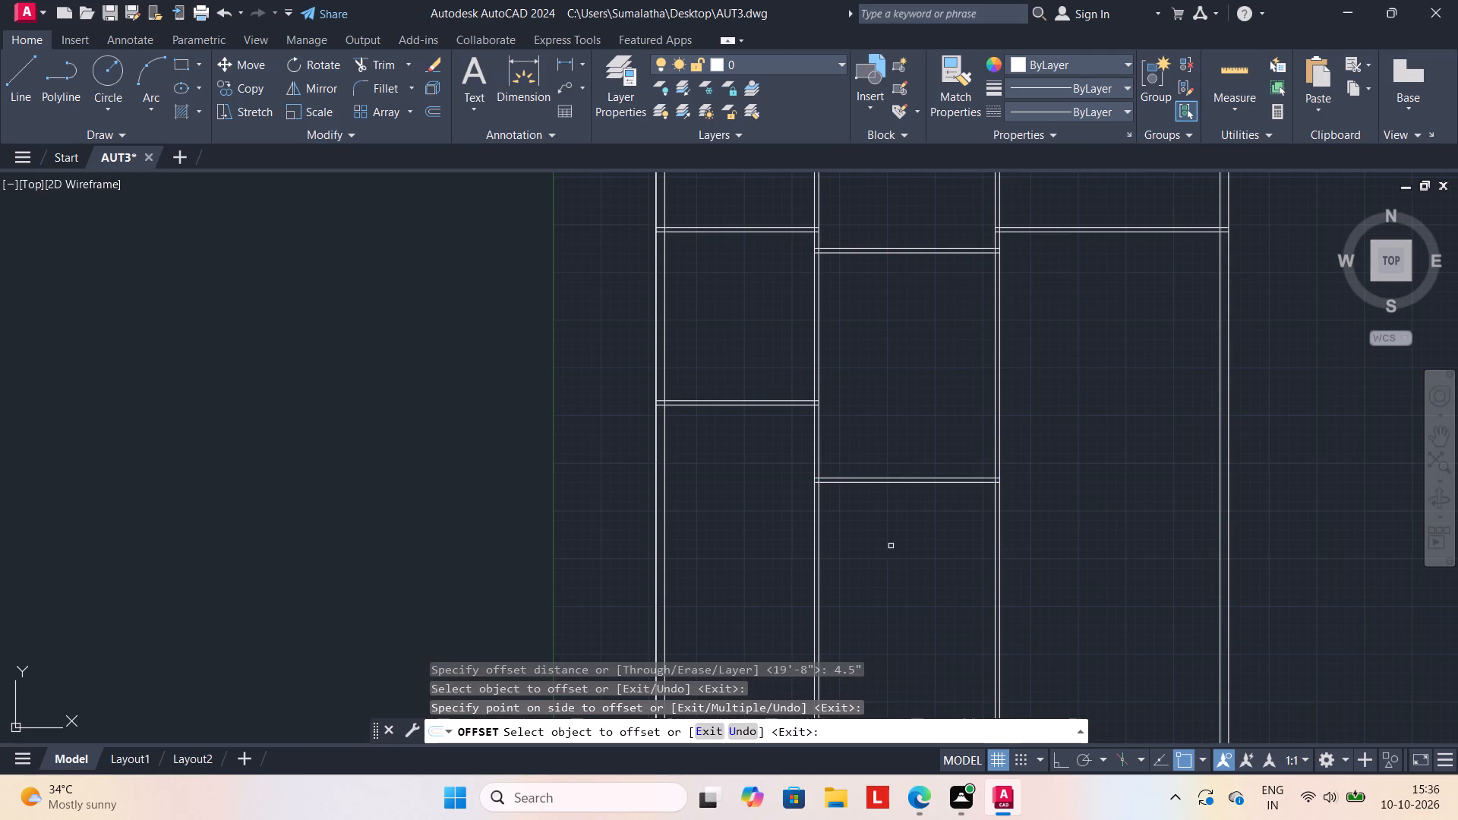
pyautogui.press('Escape')
pyautogui.press('Escape')
# Offset the lower line of the right bay's horizontal partition 14'9" downward.
pyautogui.moveTo(879, 567); pyautogui.dragTo(877, 549, button='middle')
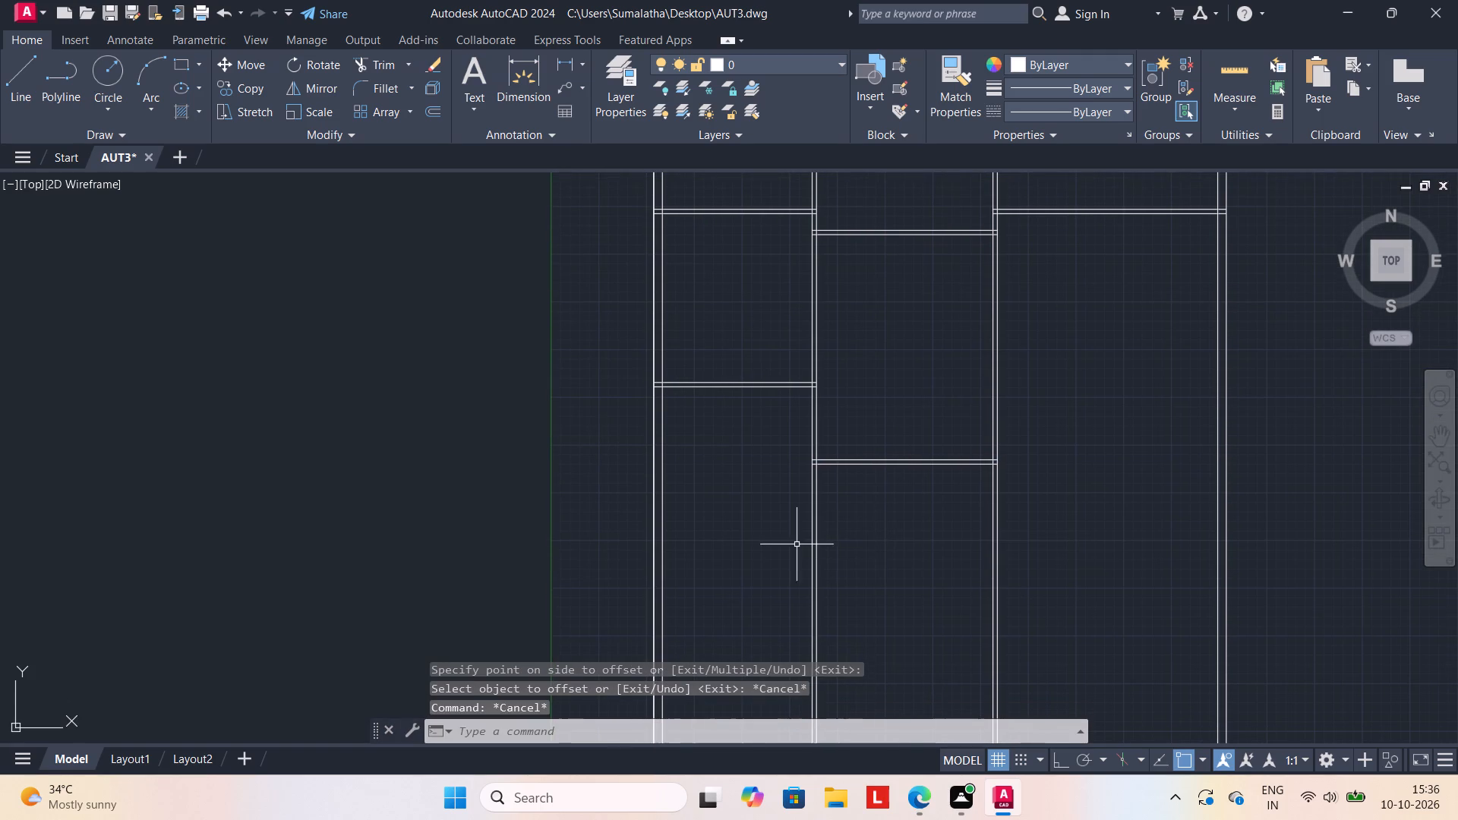
pyautogui.moveTo(788, 544); pyautogui.dragTo(834, 531, button='middle')
pyautogui.scroll(-1, 822, 535)
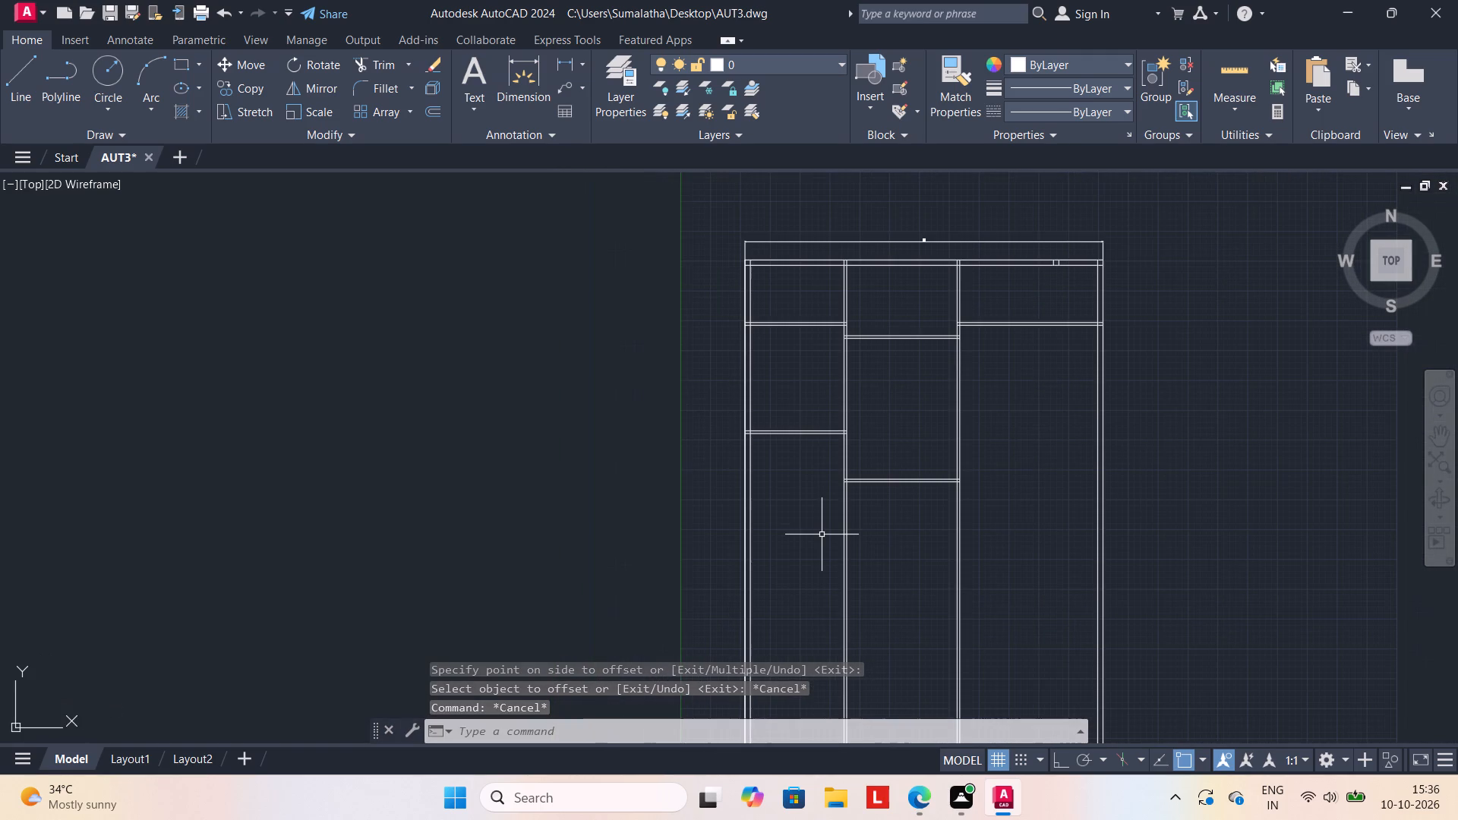
pyautogui.scroll(-1, 816, 529)
pyautogui.scroll(1, 970, 505)
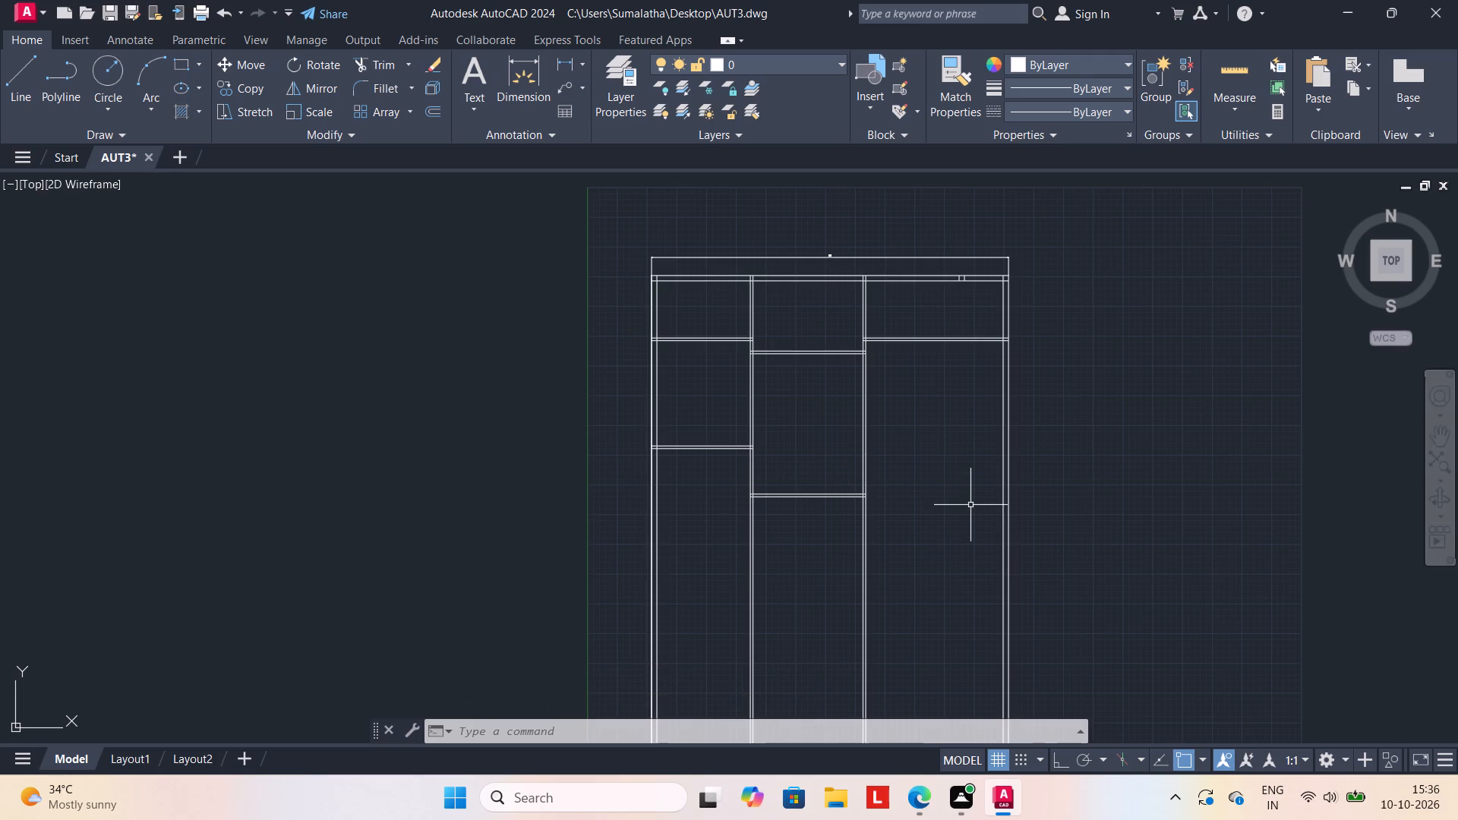
pyautogui.press('o')
pyautogui.press('Return')
pyautogui.write('14\'9"')
pyautogui.press('Return')
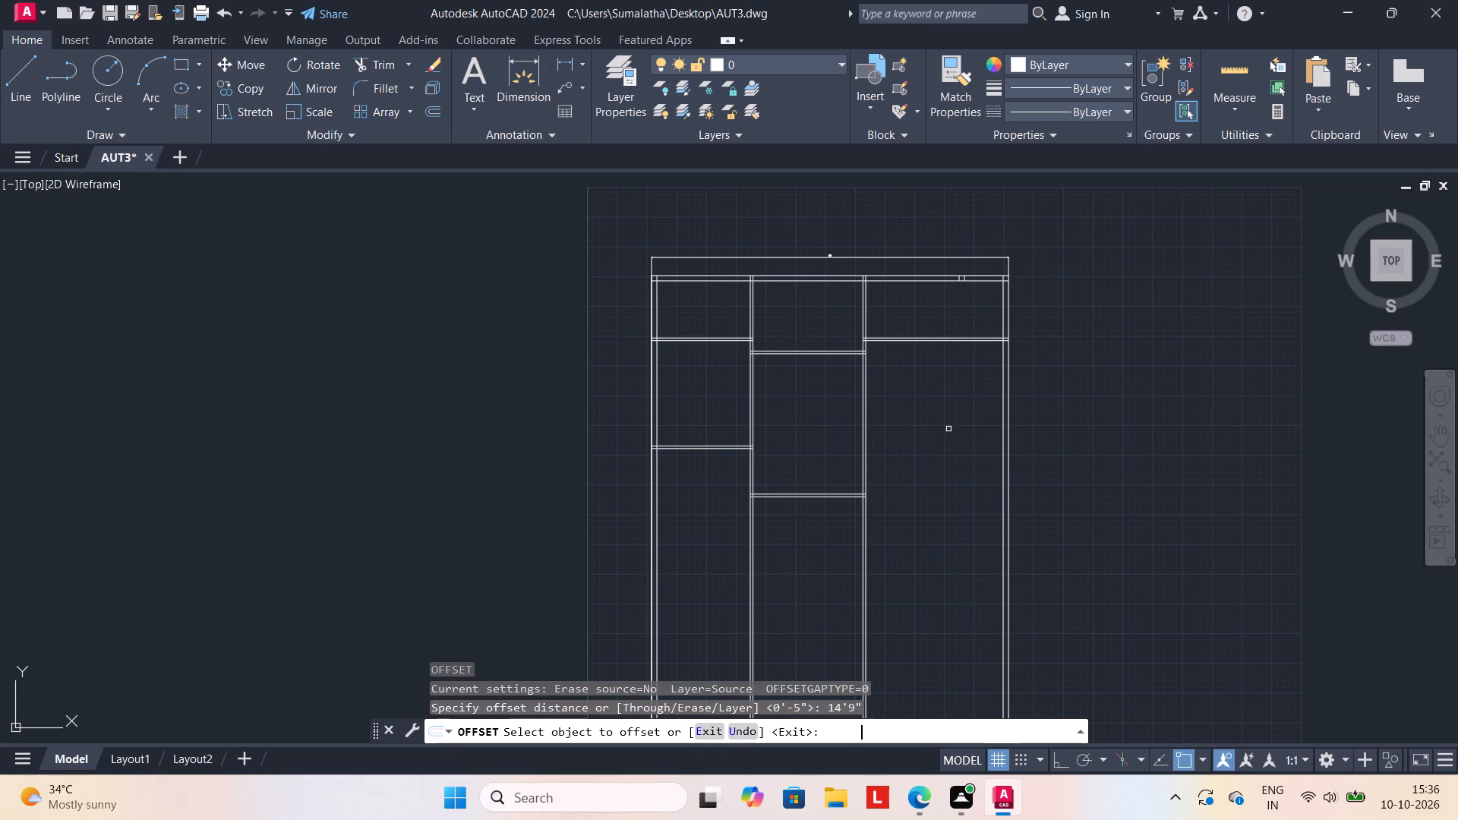
pyautogui.scroll(1, 965, 336)
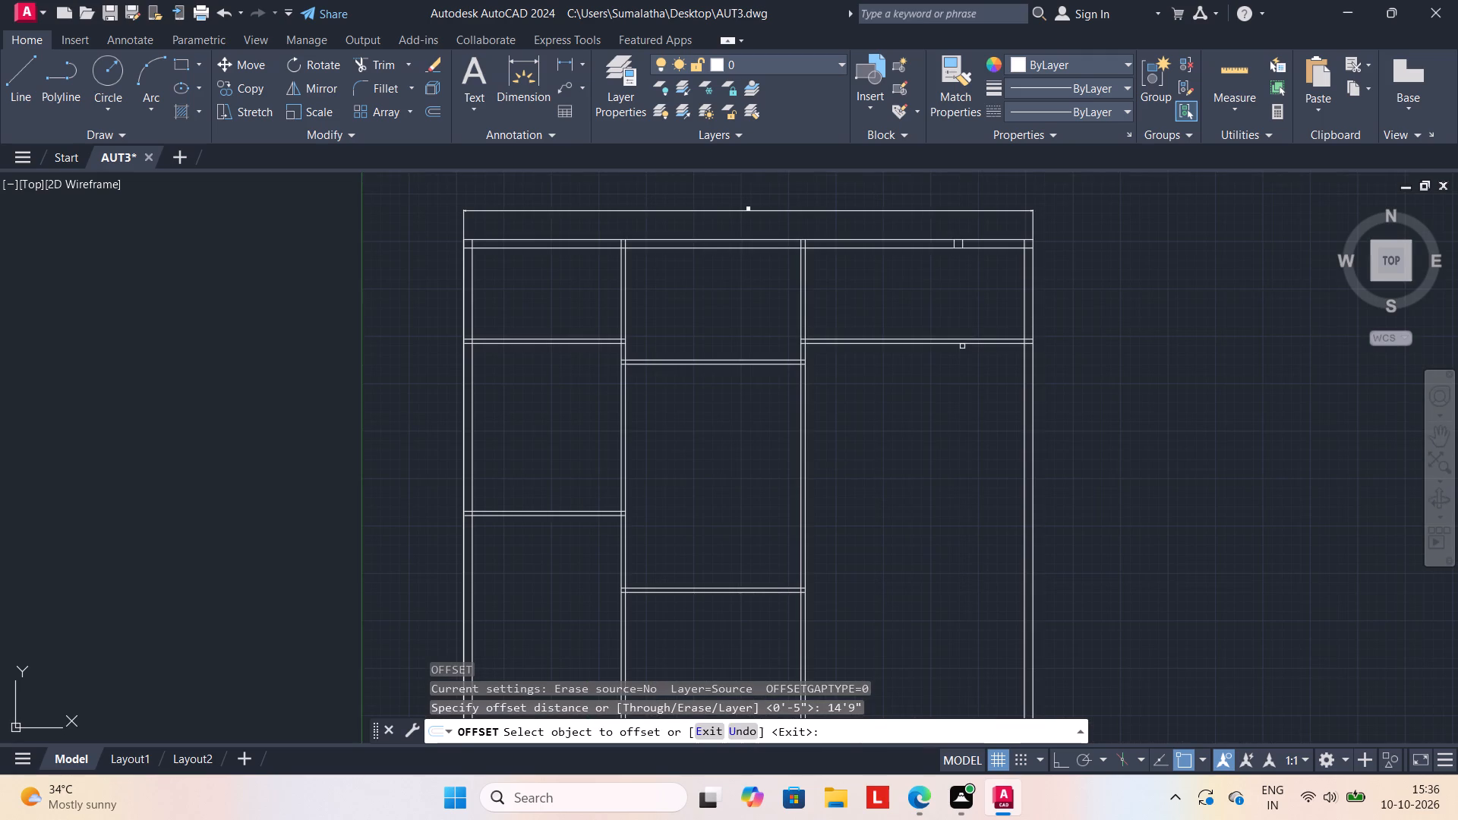
pyautogui.click(964, 342)
pyautogui.click(951, 411)
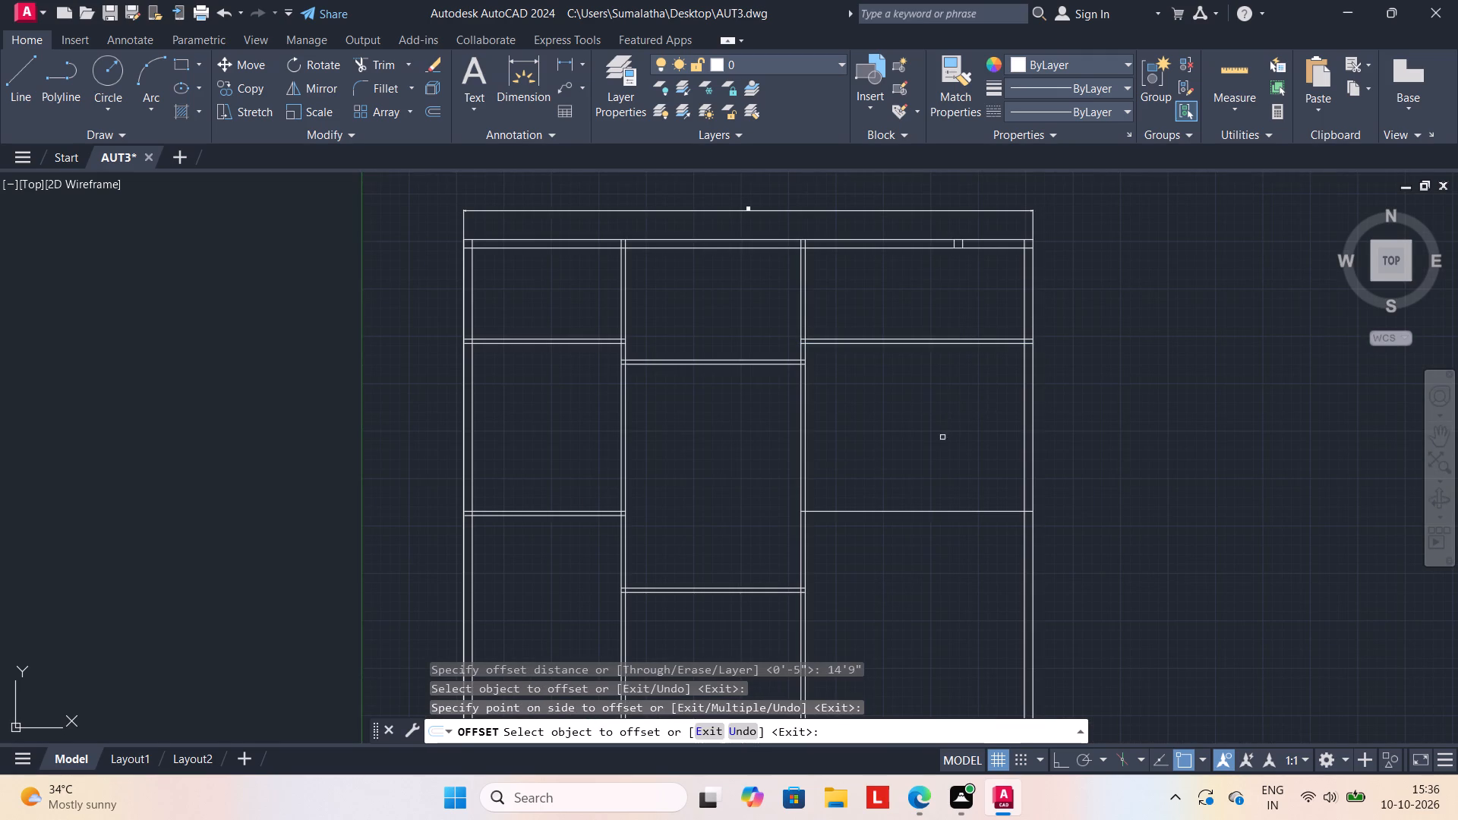
pyautogui.moveTo(893, 547); pyautogui.dragTo(914, 511, button='middle')
pyautogui.press('Escape')
pyautogui.press('Escape')
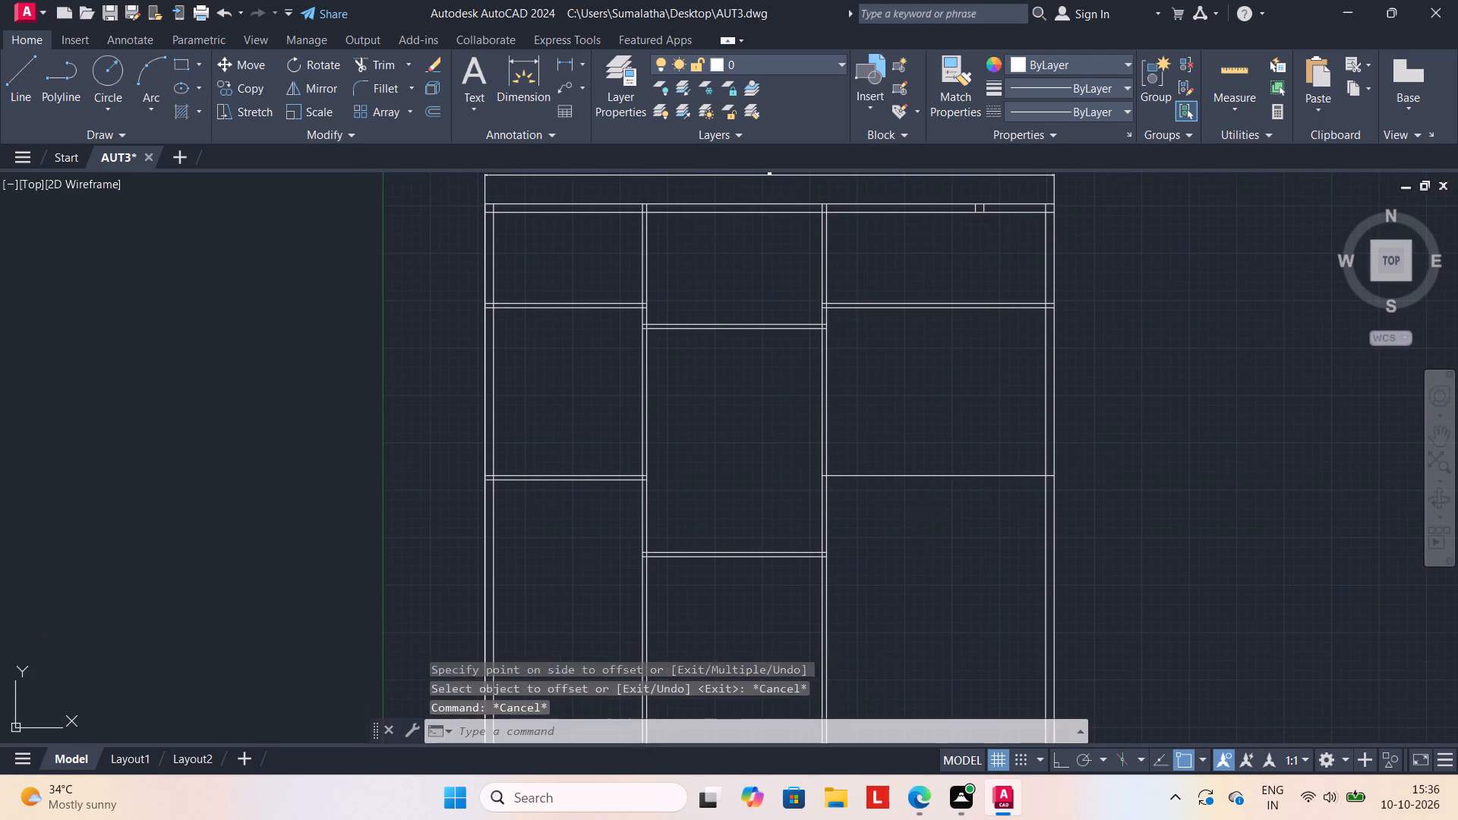
pyautogui.press('Escape')
# Offset the right bay's new single horizontal line 4.5" downward to form a partition.
pyautogui.press('o')
pyautogui.press('Return')
pyautogui.write('4.5"')
pyautogui.press('Return')
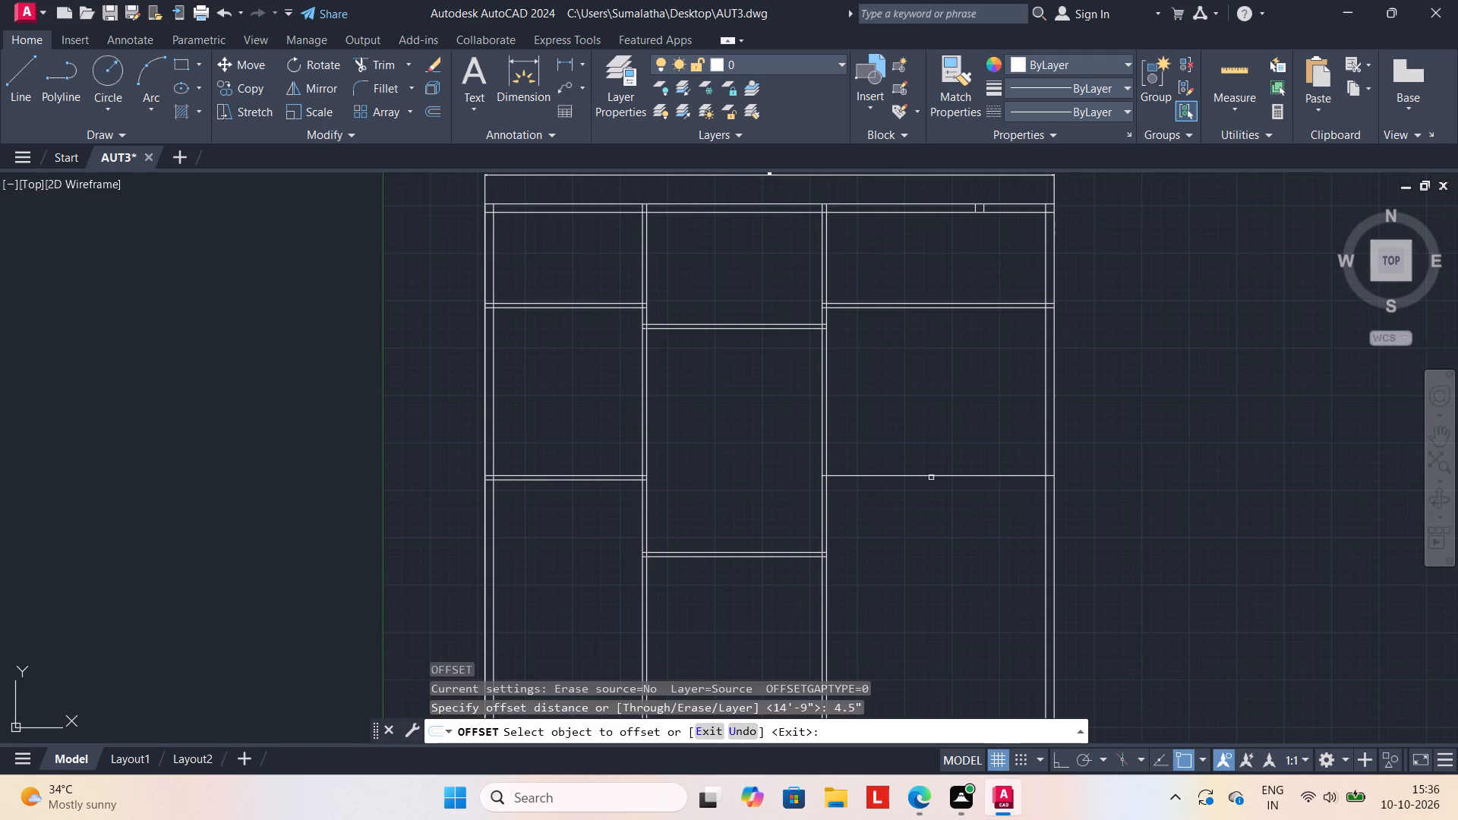
pyautogui.moveTo(933, 476); pyautogui.dragTo(930, 511)
pyautogui.click(930, 511)
pyautogui.scroll(-1, 920, 533)
pyautogui.moveTo(916, 537); pyautogui.dragTo(936, 436, button='middle')
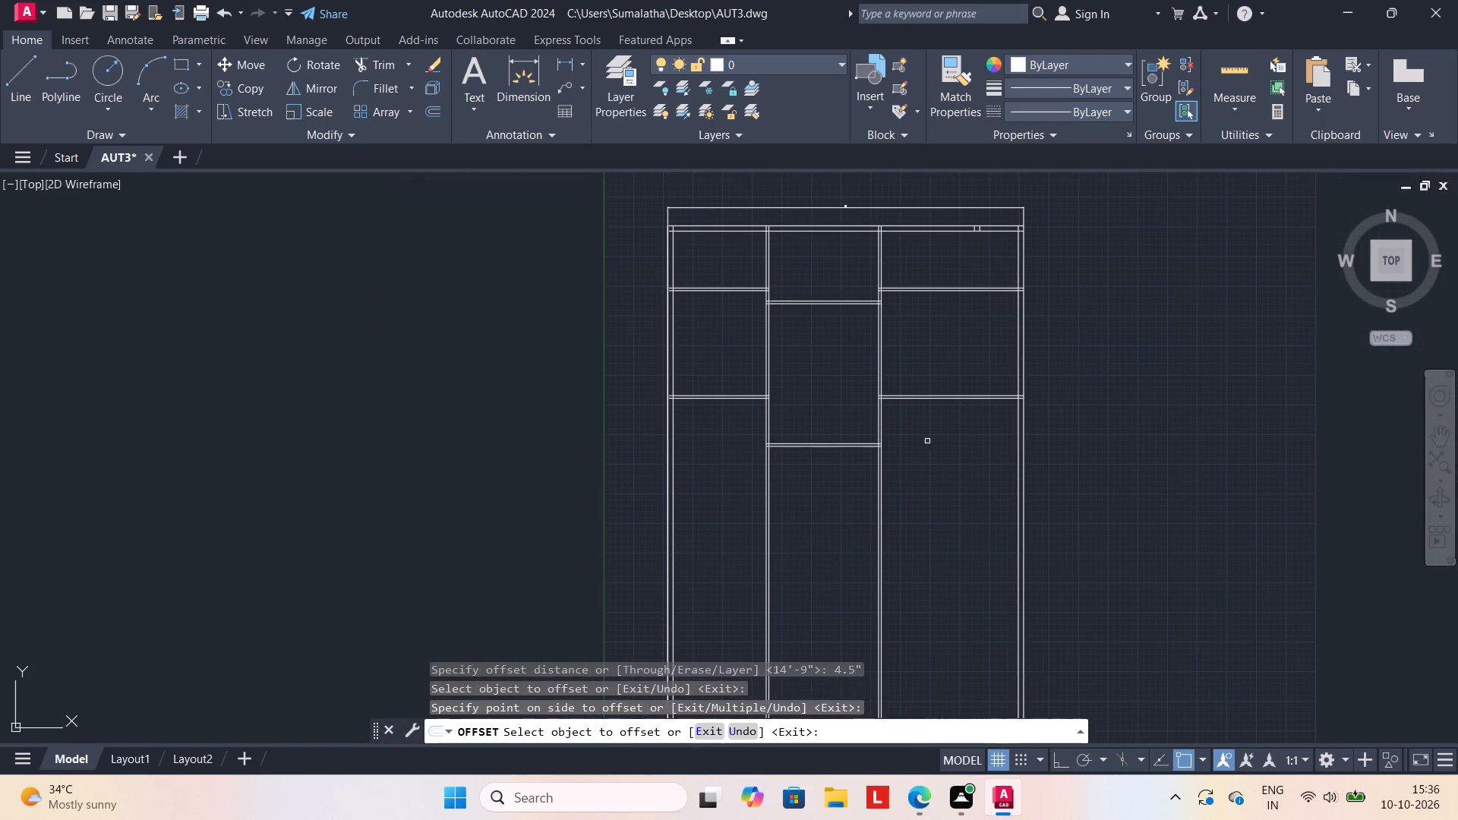
pyautogui.press('Escape')
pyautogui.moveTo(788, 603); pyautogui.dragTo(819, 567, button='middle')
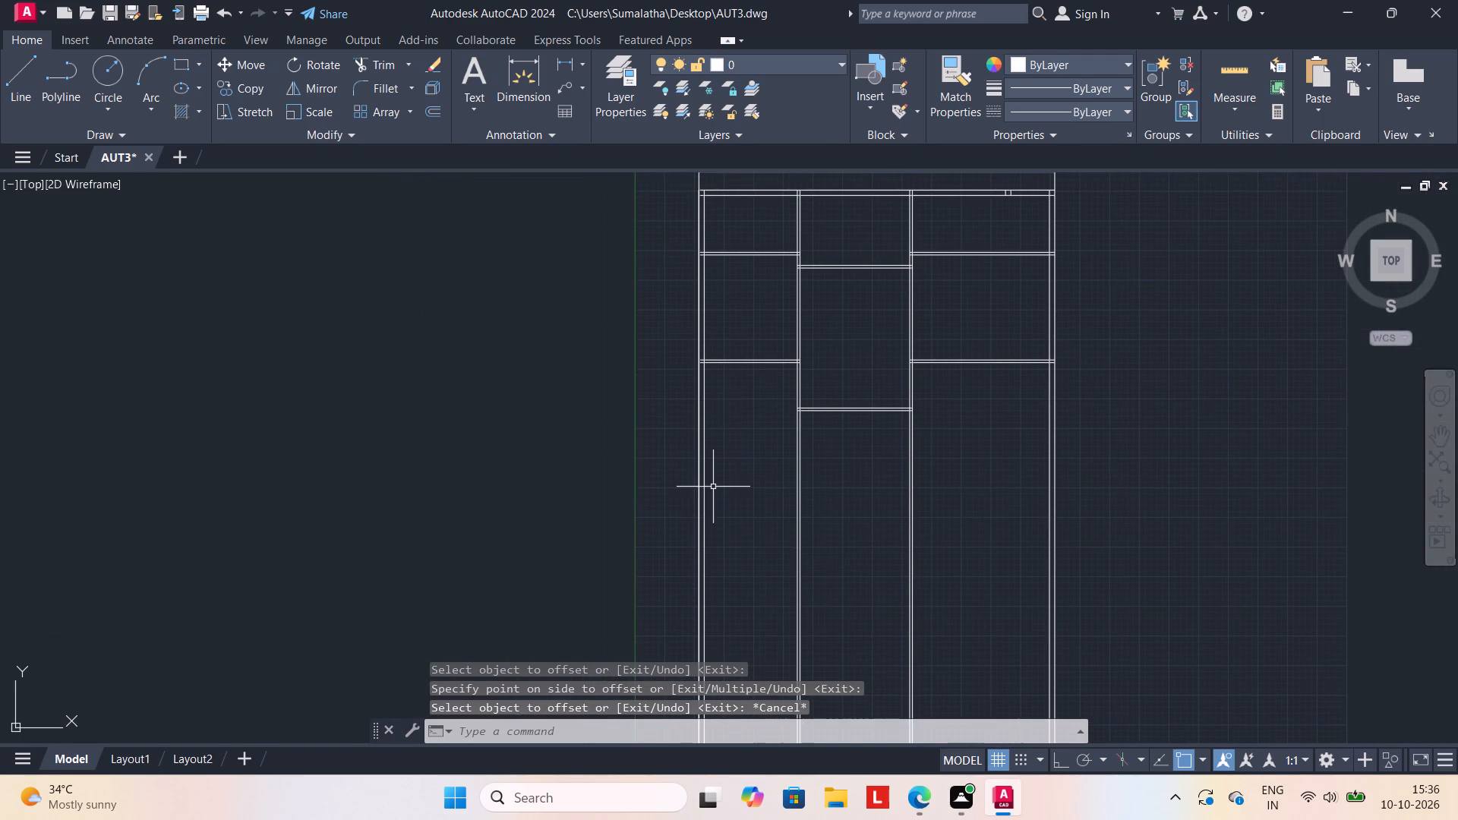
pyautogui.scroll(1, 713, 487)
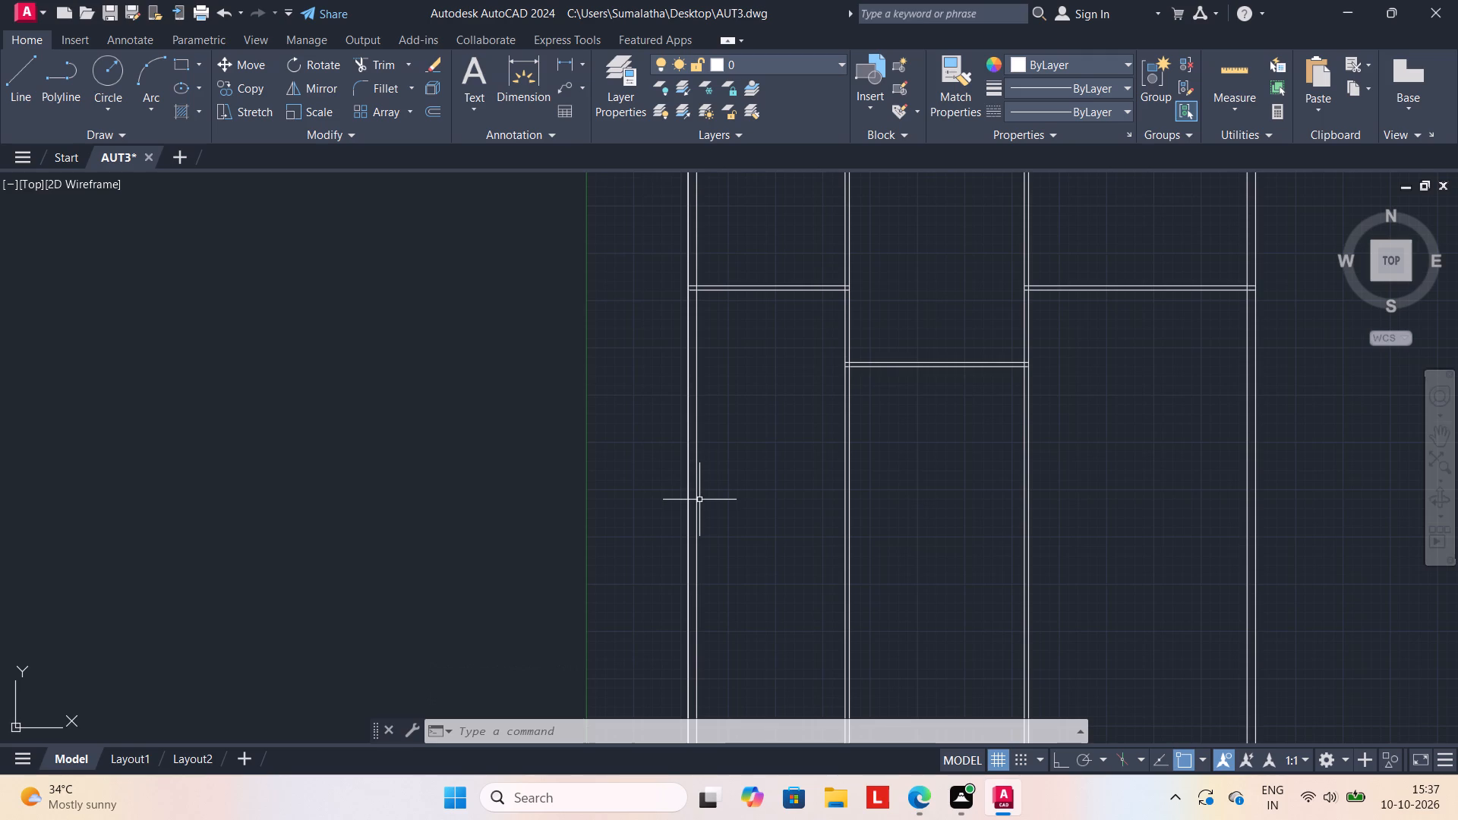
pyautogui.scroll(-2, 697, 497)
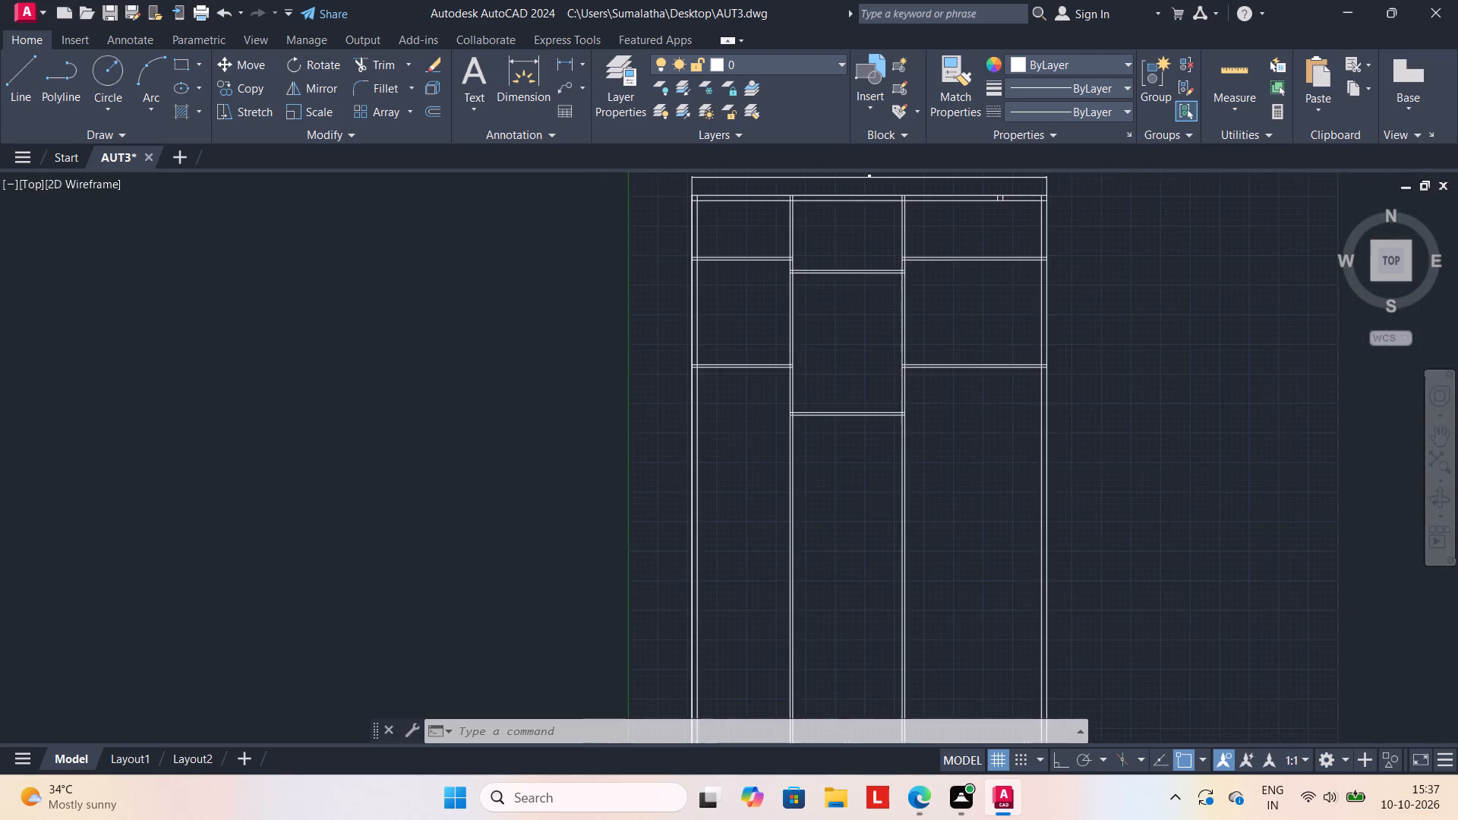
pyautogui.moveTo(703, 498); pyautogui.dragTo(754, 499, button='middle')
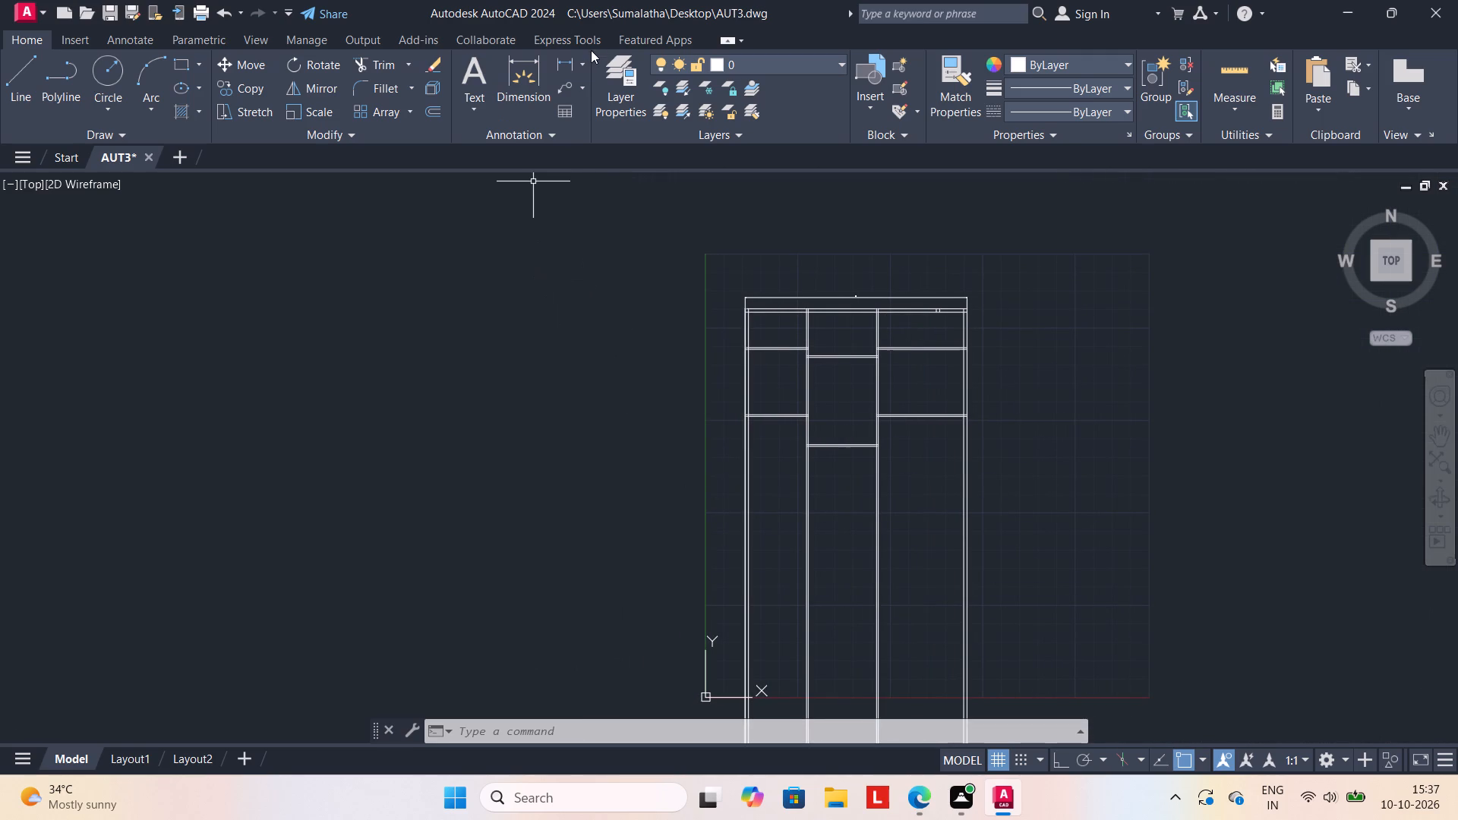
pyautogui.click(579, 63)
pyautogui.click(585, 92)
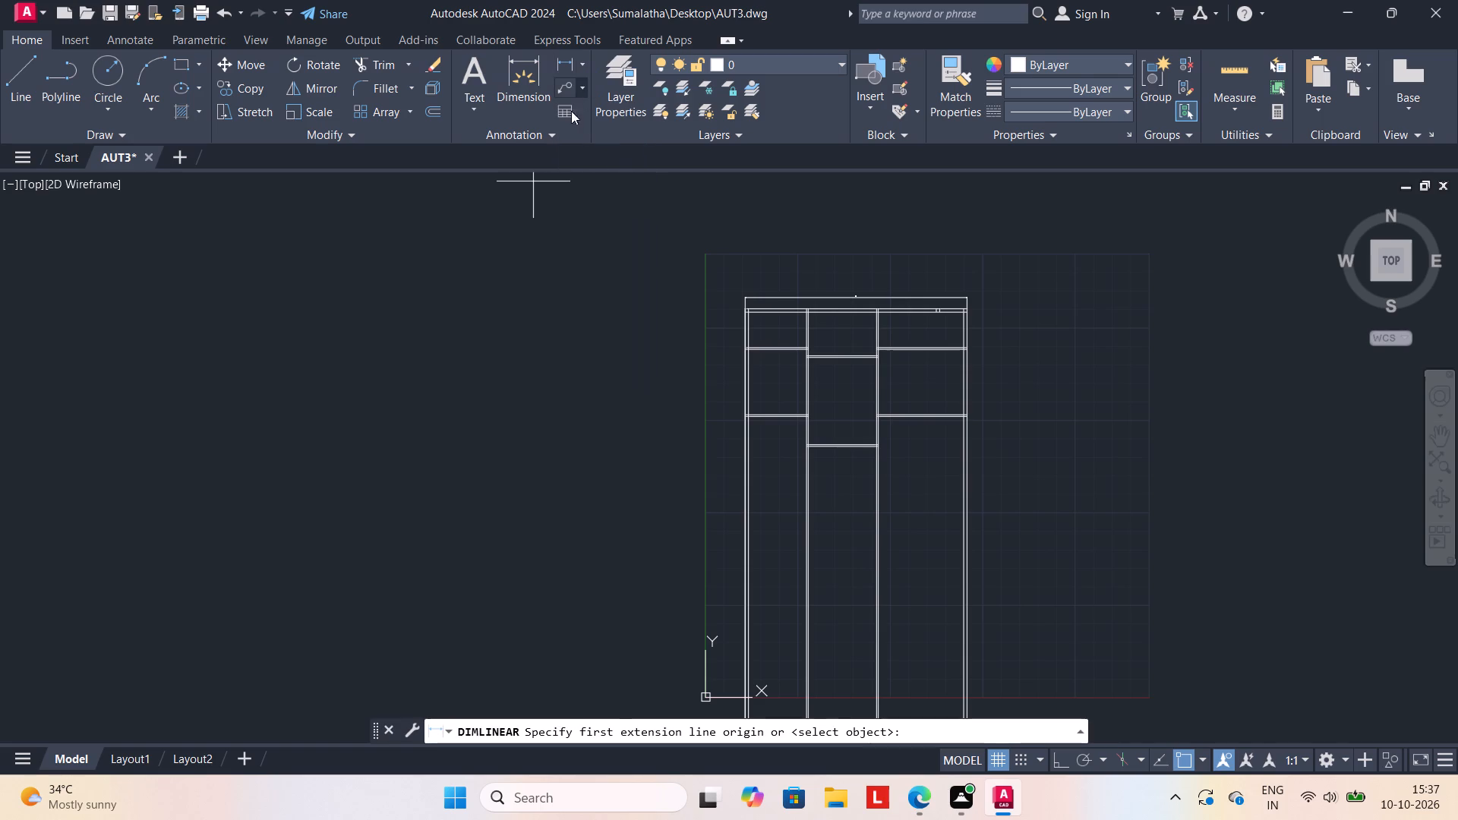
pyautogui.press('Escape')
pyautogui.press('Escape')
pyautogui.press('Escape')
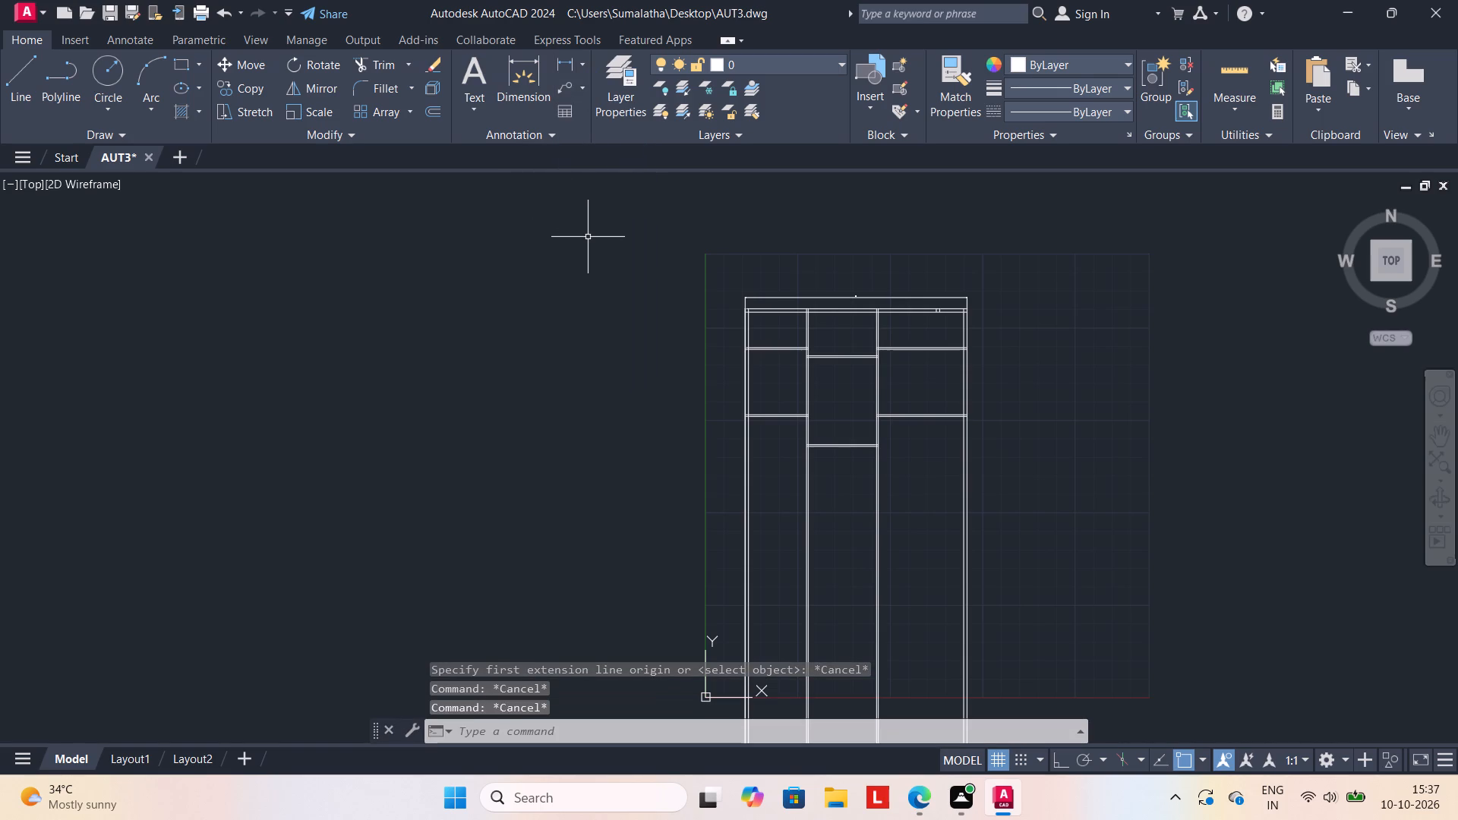
# Offset the outer line of the top wall 60' downward across the full plan width.
pyautogui.press('o')
pyautogui.press('Return')
pyautogui.write("60'")
pyautogui.press('Return')
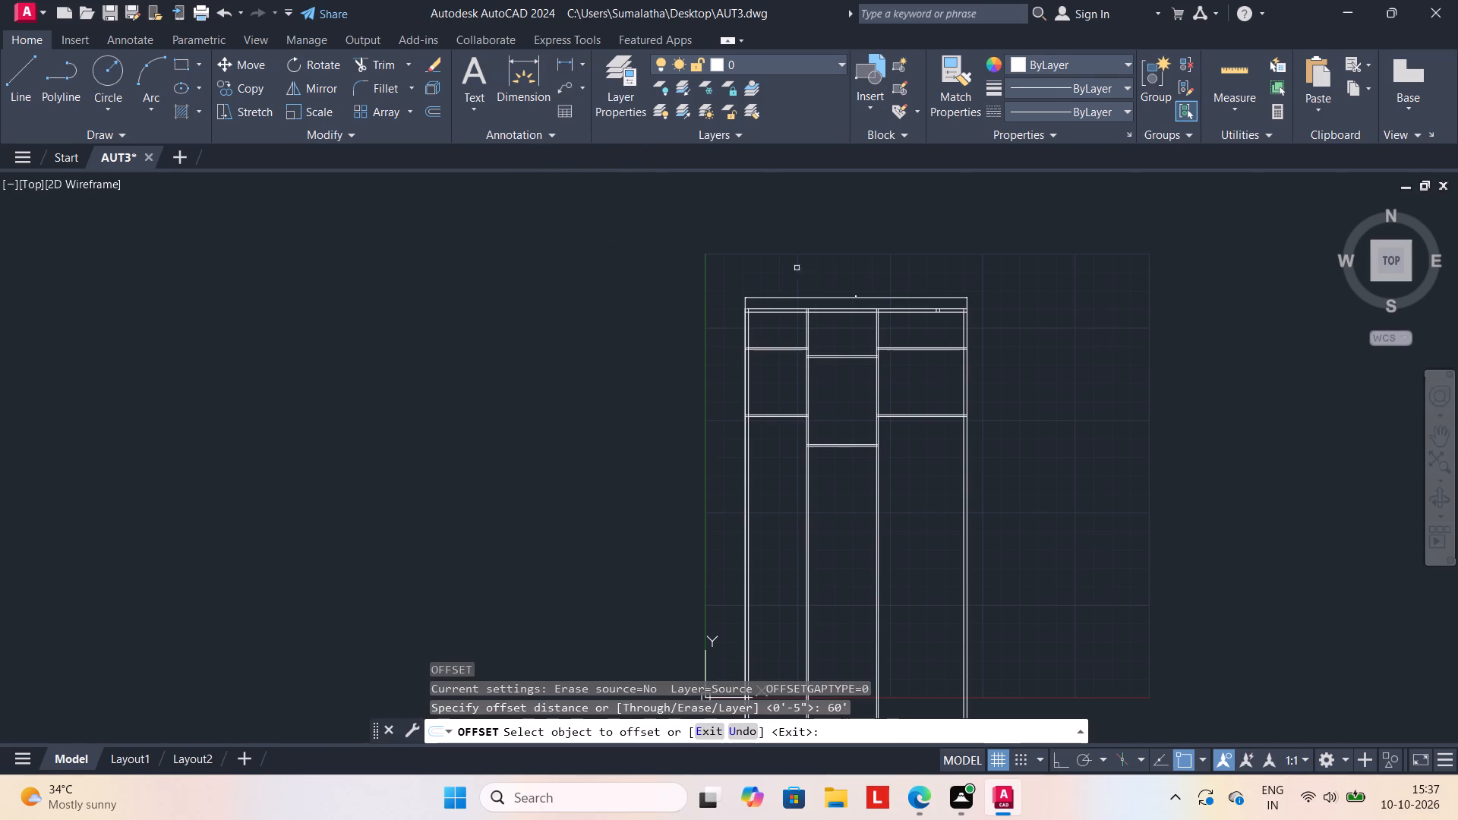
pyautogui.scroll(2, 843, 310)
pyautogui.click(834, 307)
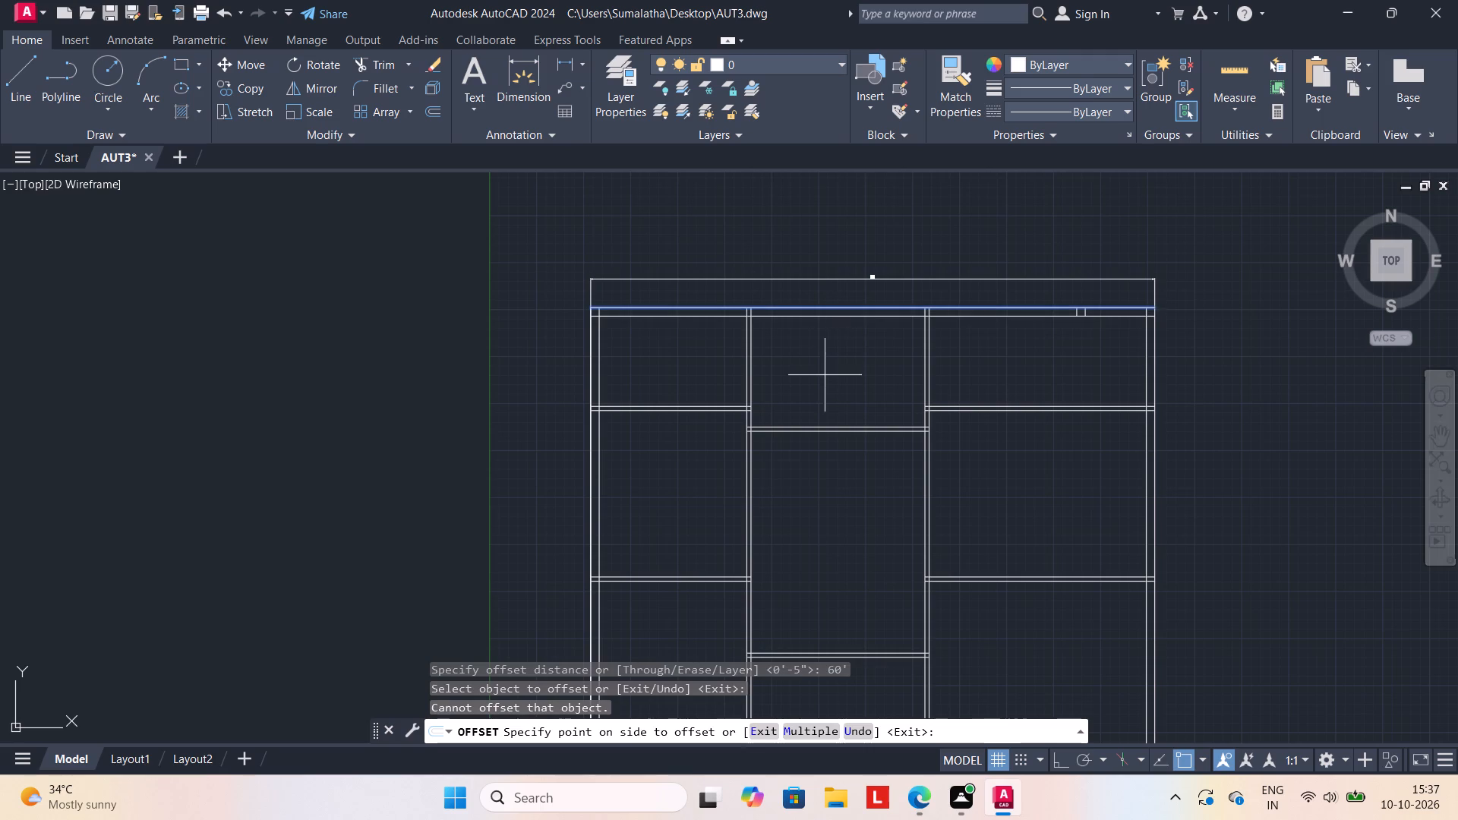
pyautogui.click(825, 375)
pyautogui.scroll(-1, 825, 375)
pyautogui.scroll(-1, 824, 465)
pyautogui.moveTo(813, 478); pyautogui.dragTo(822, 326, button='middle')
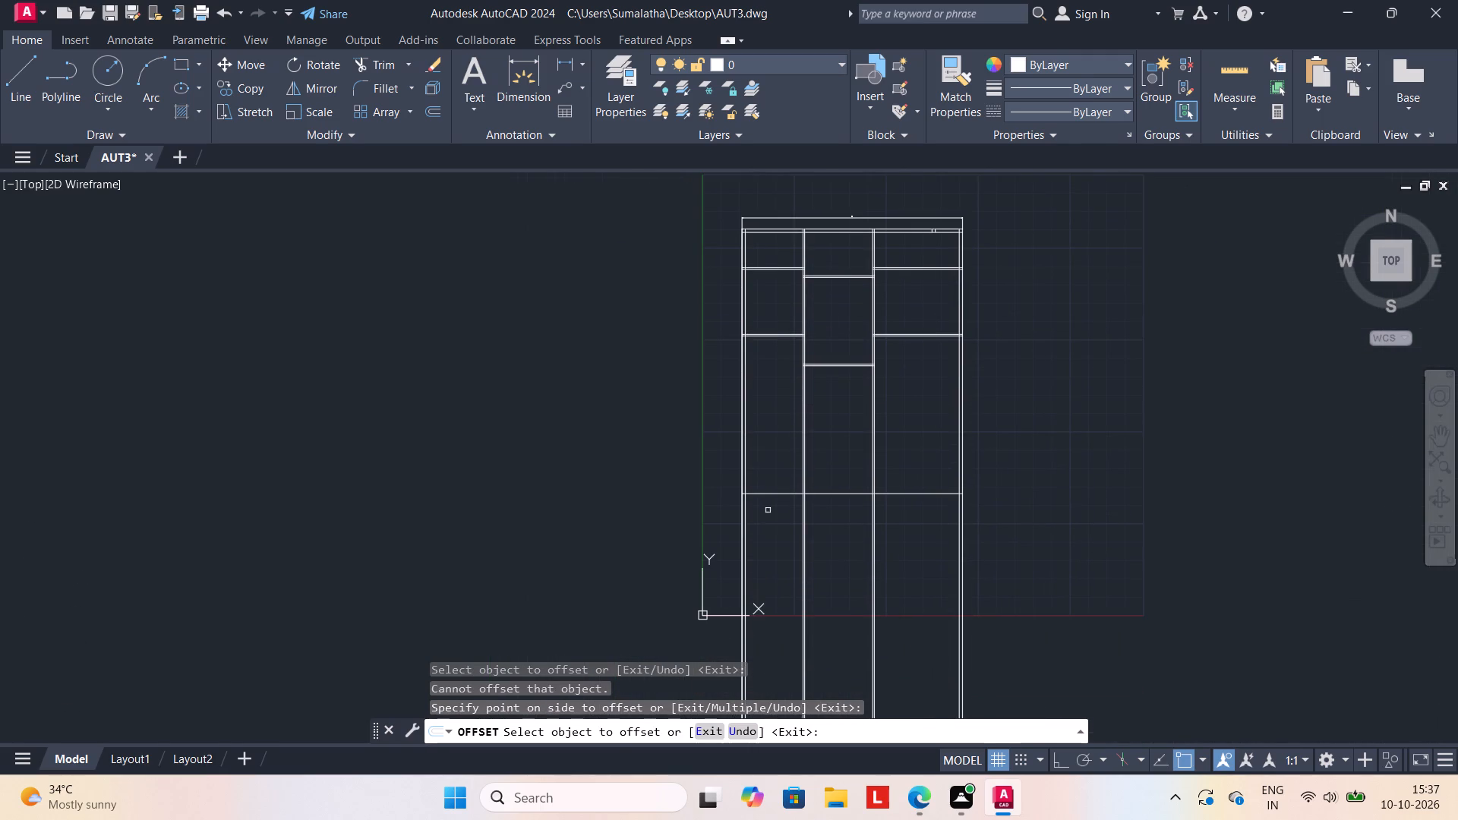
pyautogui.press('Escape')
pyautogui.press('Escape')
# Trim all the vertical wall and partition lines that extend below the new bottom line.
pyautogui.write('TR')
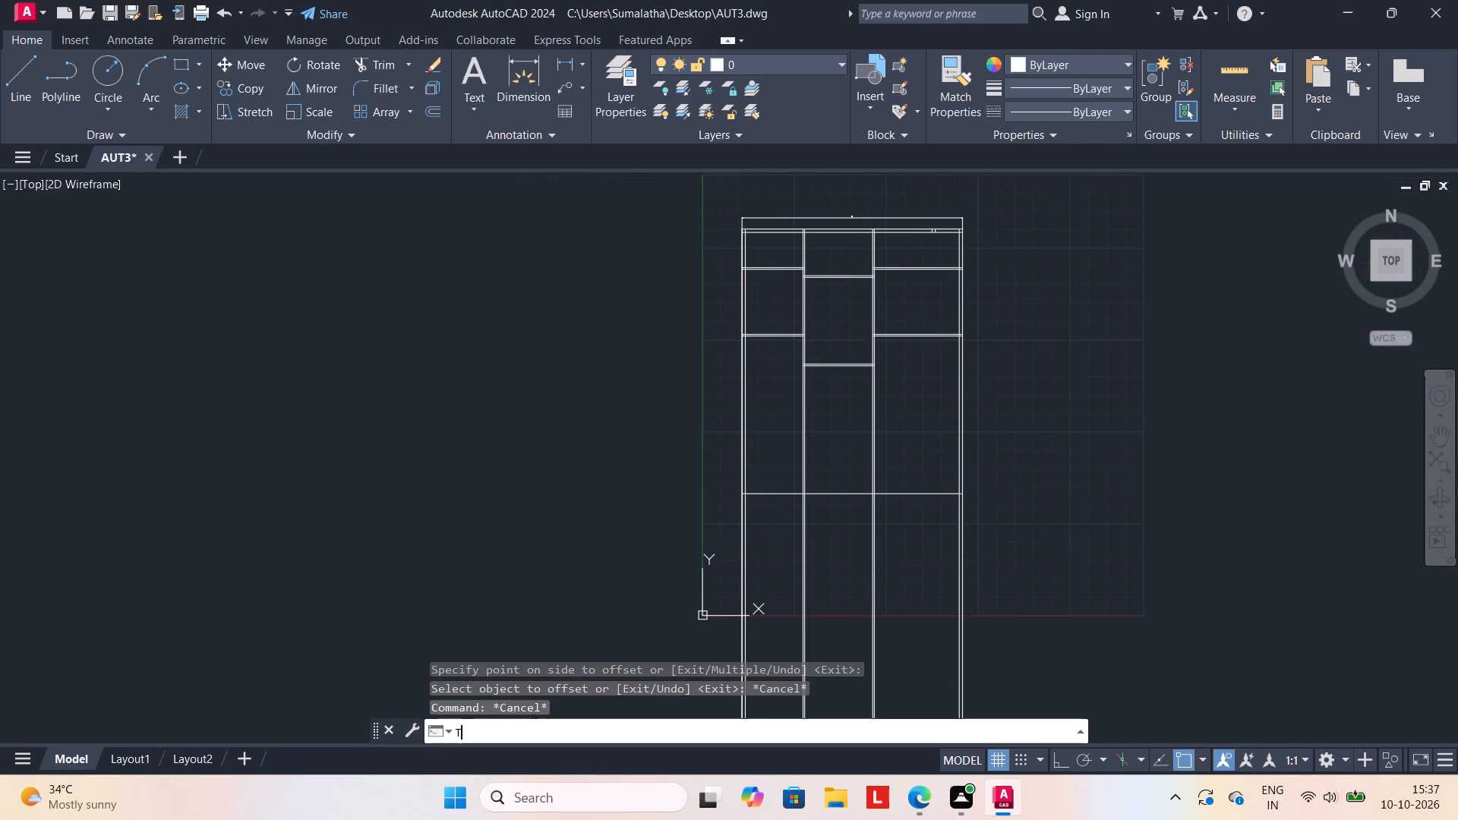
pyautogui.press('Return')
pyautogui.moveTo(1033, 553); pyautogui.dragTo(679, 554)
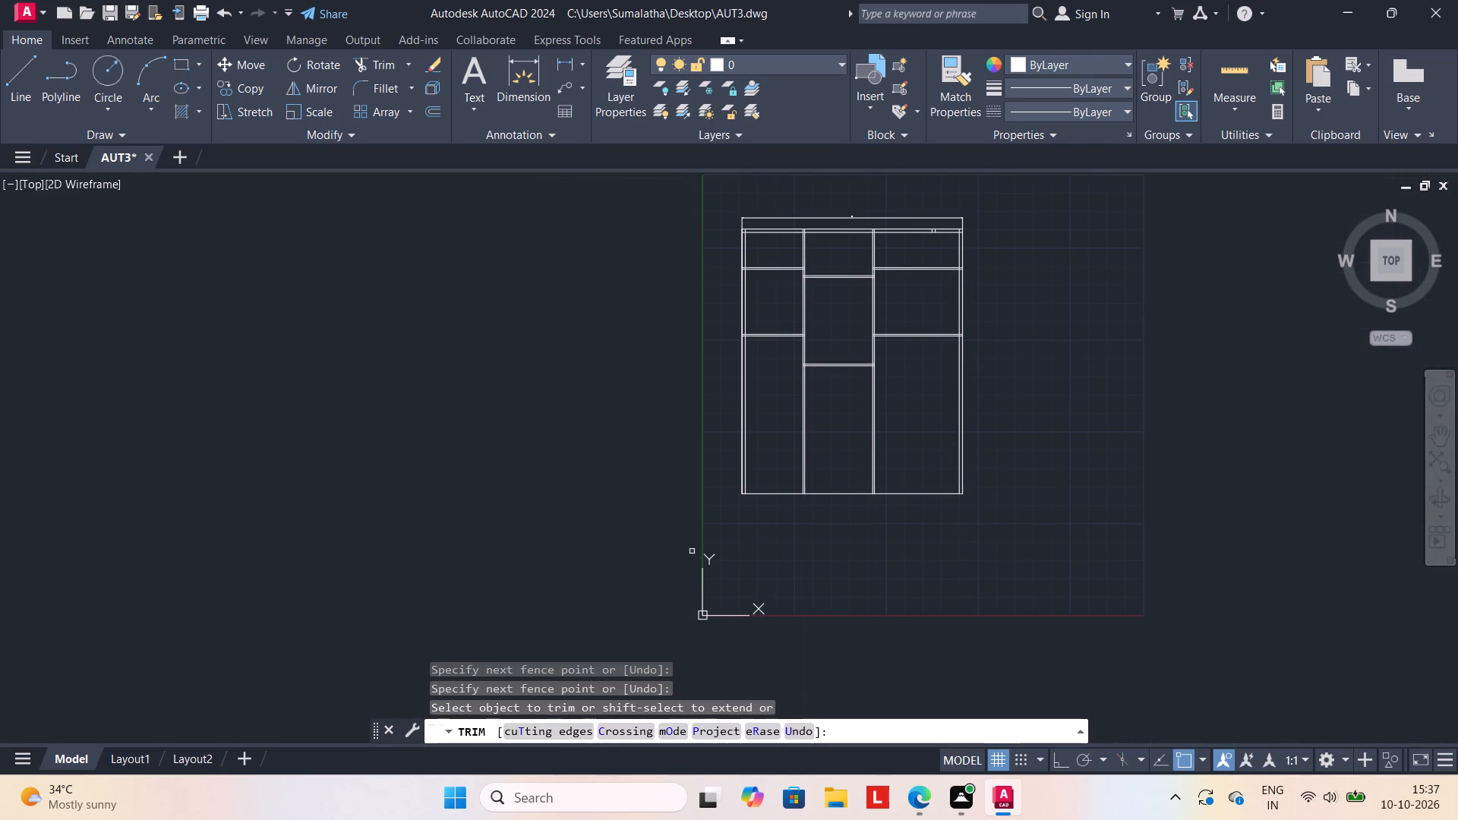
pyautogui.press('Escape')
pyautogui.scroll(1, 828, 473)
pyautogui.press('Escape')
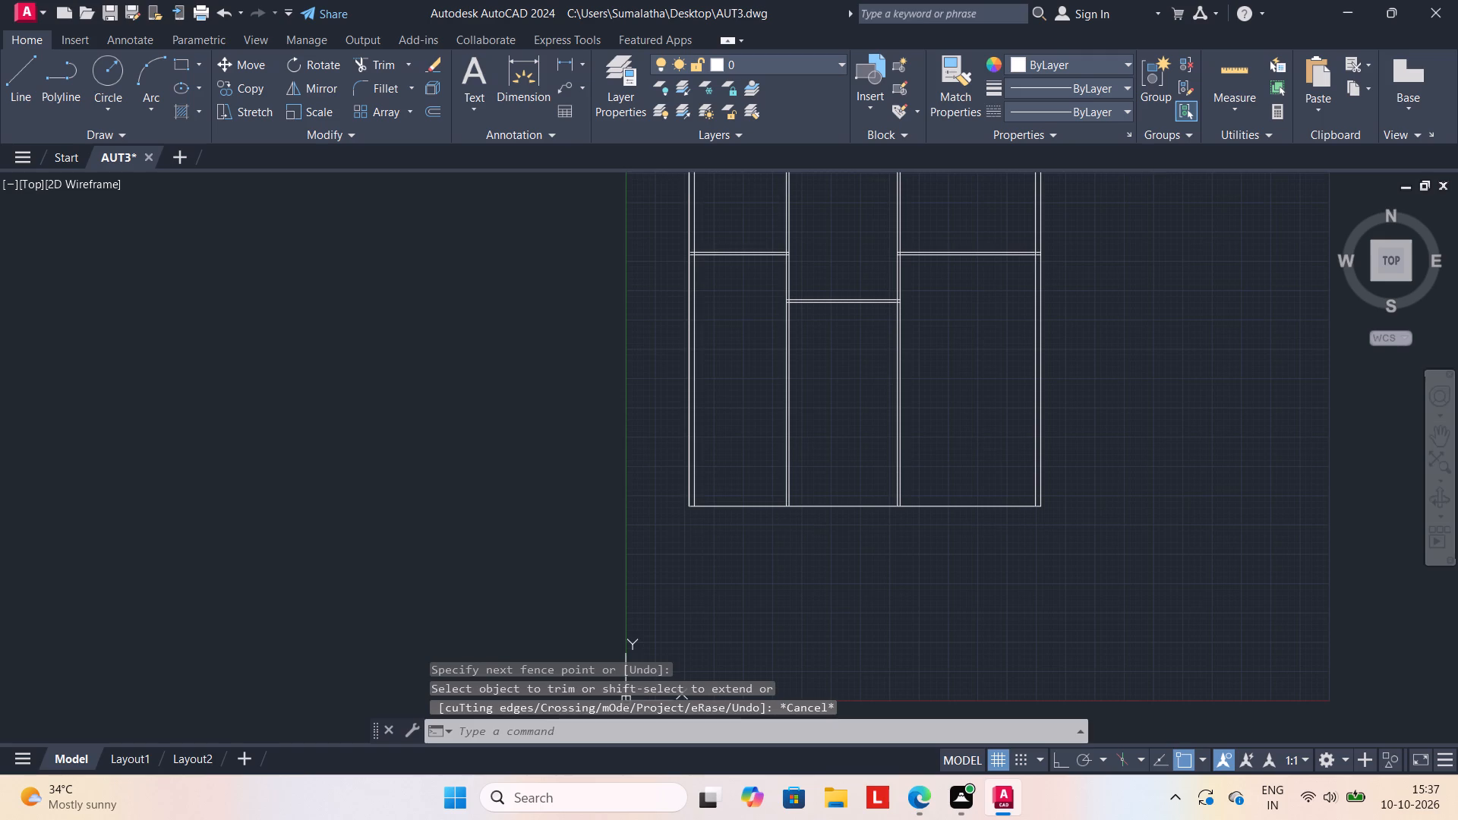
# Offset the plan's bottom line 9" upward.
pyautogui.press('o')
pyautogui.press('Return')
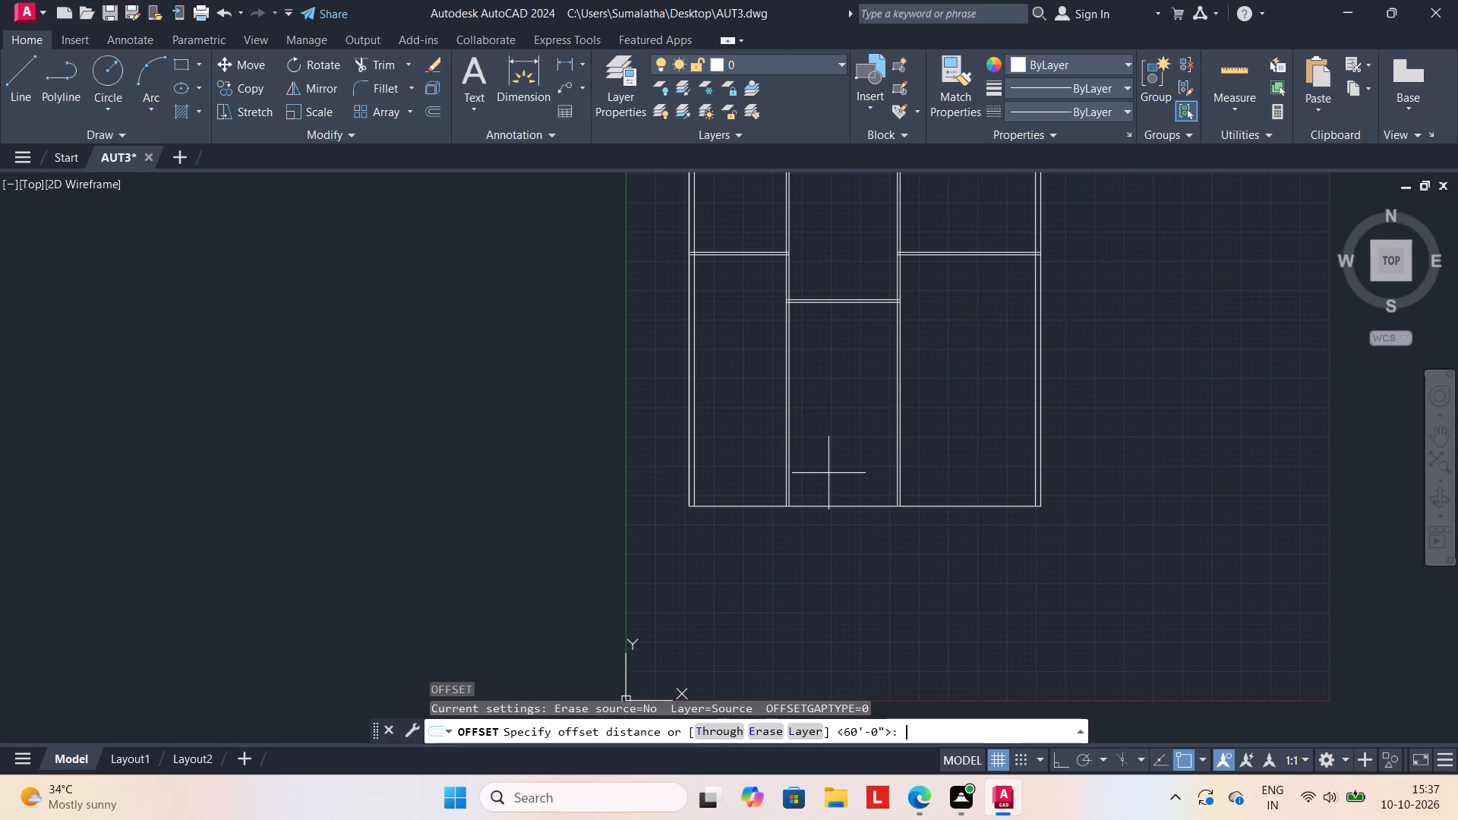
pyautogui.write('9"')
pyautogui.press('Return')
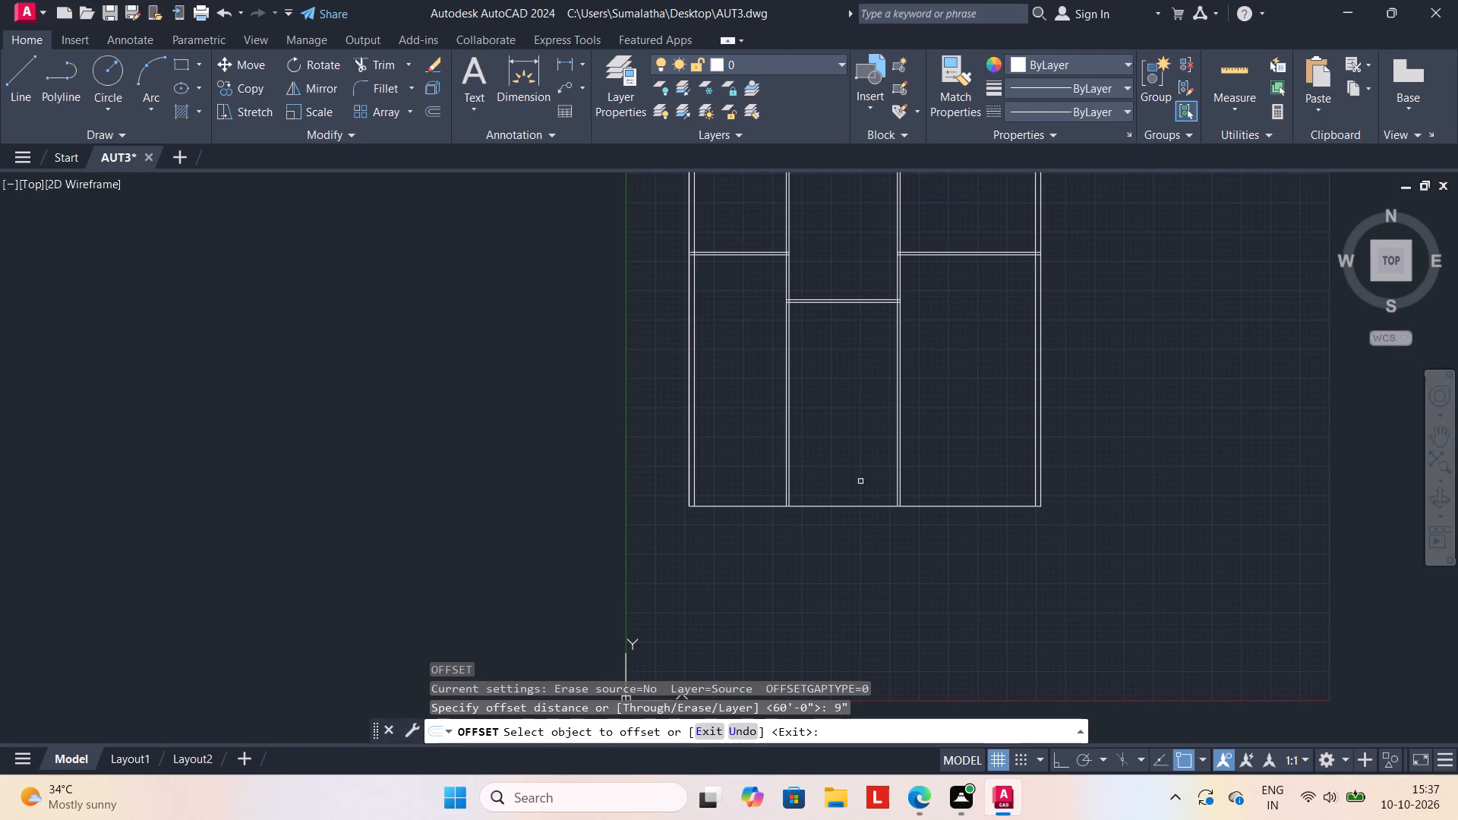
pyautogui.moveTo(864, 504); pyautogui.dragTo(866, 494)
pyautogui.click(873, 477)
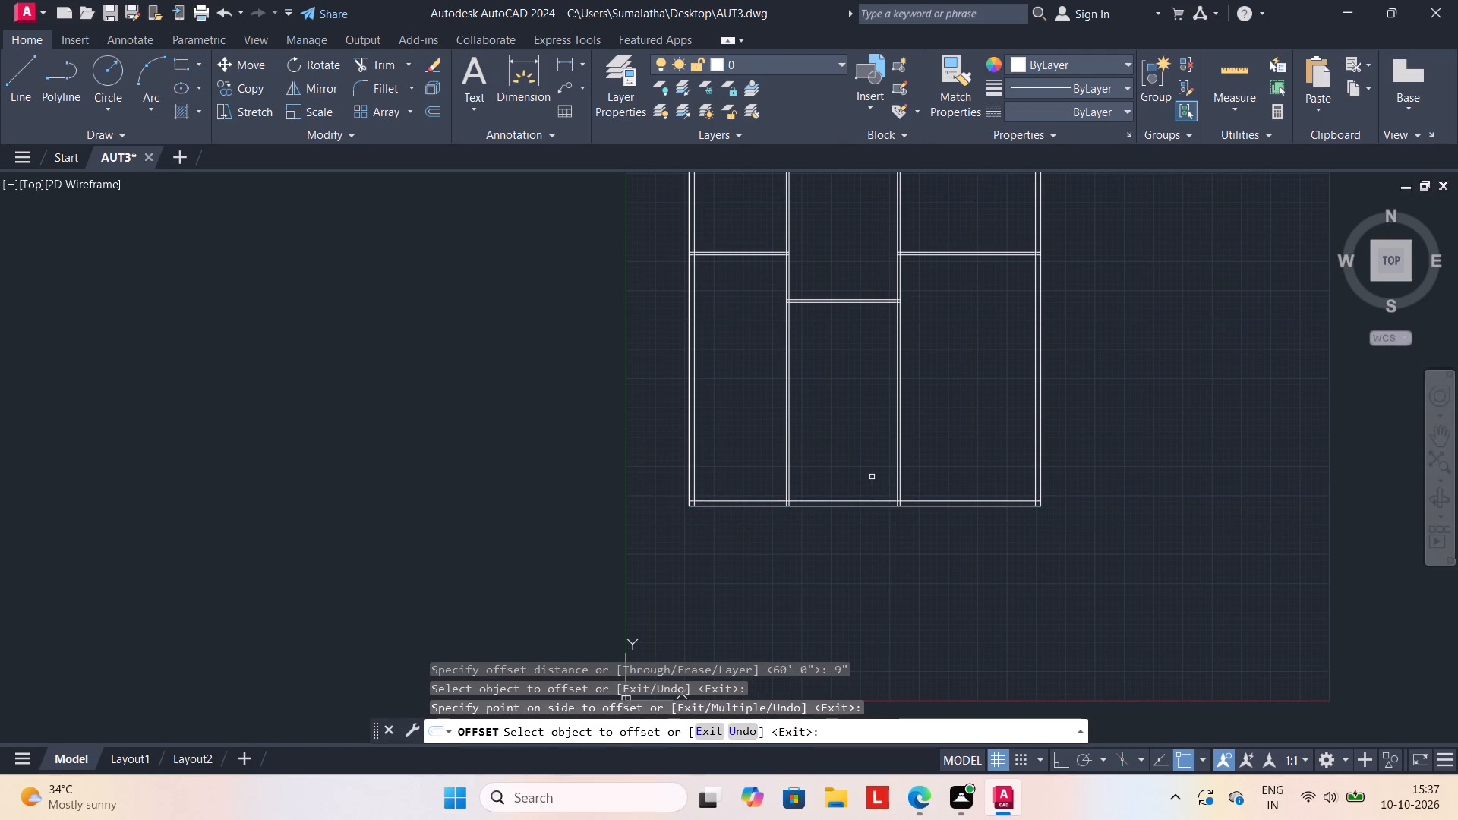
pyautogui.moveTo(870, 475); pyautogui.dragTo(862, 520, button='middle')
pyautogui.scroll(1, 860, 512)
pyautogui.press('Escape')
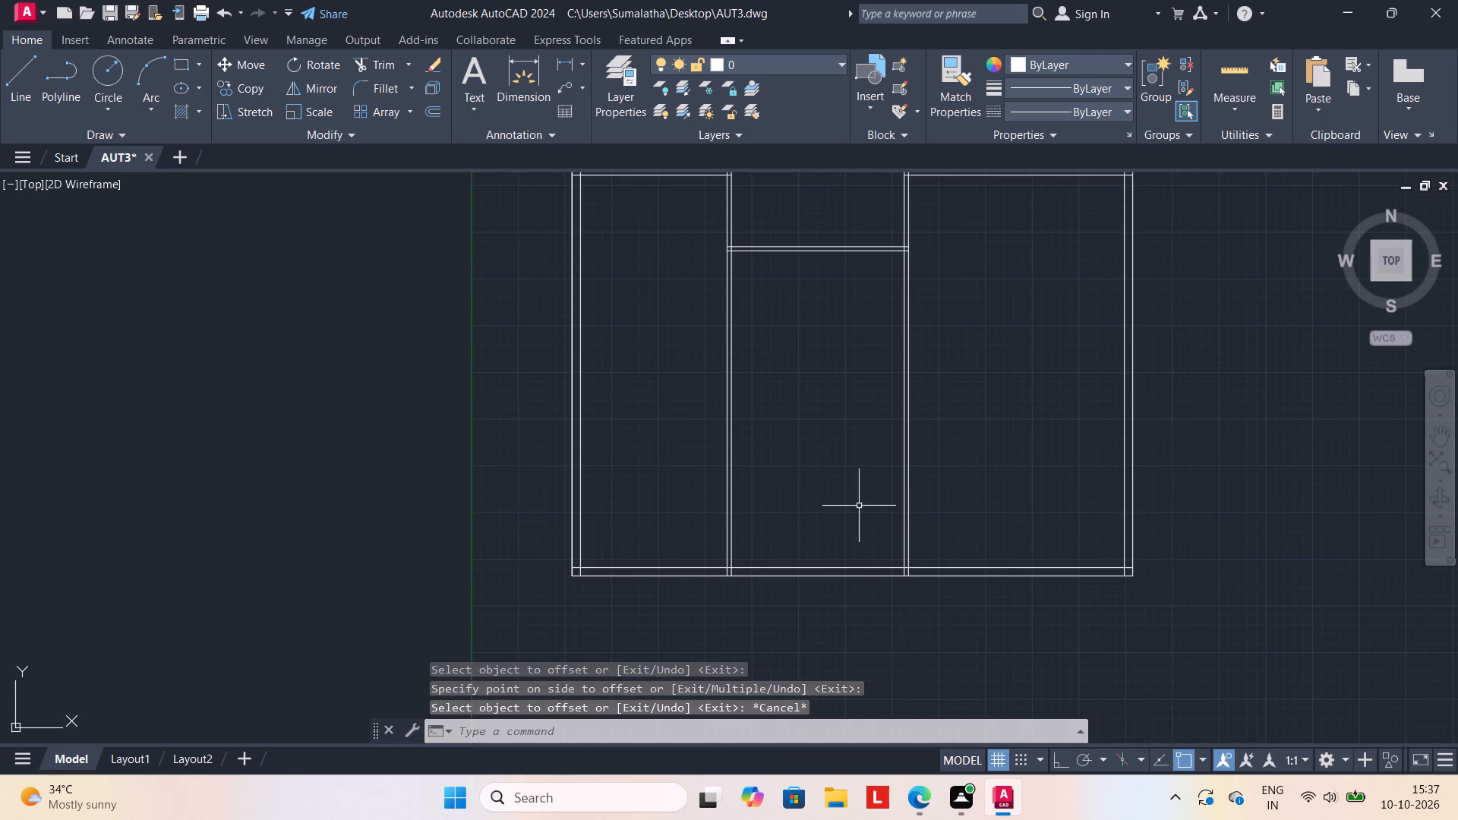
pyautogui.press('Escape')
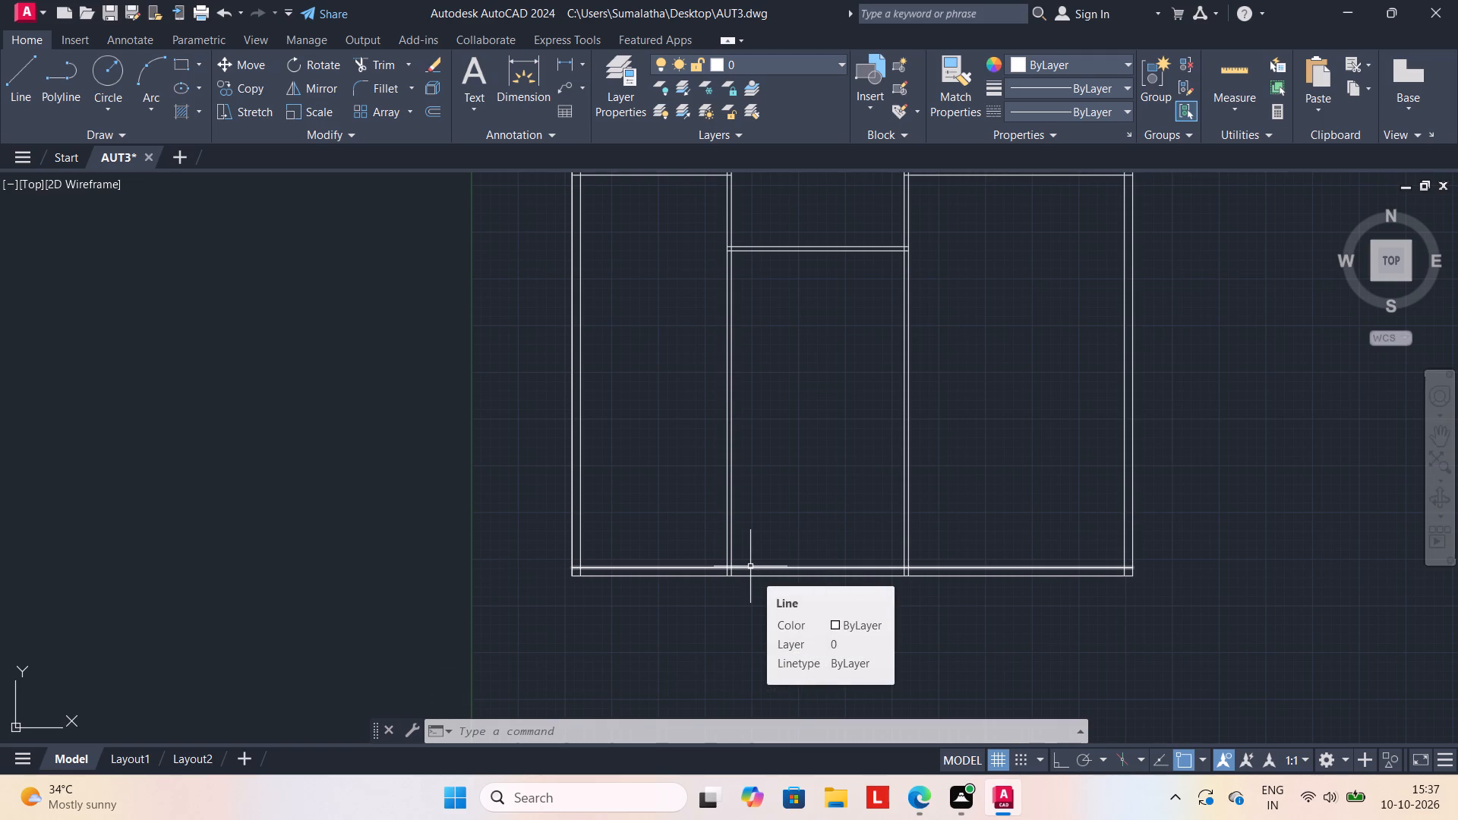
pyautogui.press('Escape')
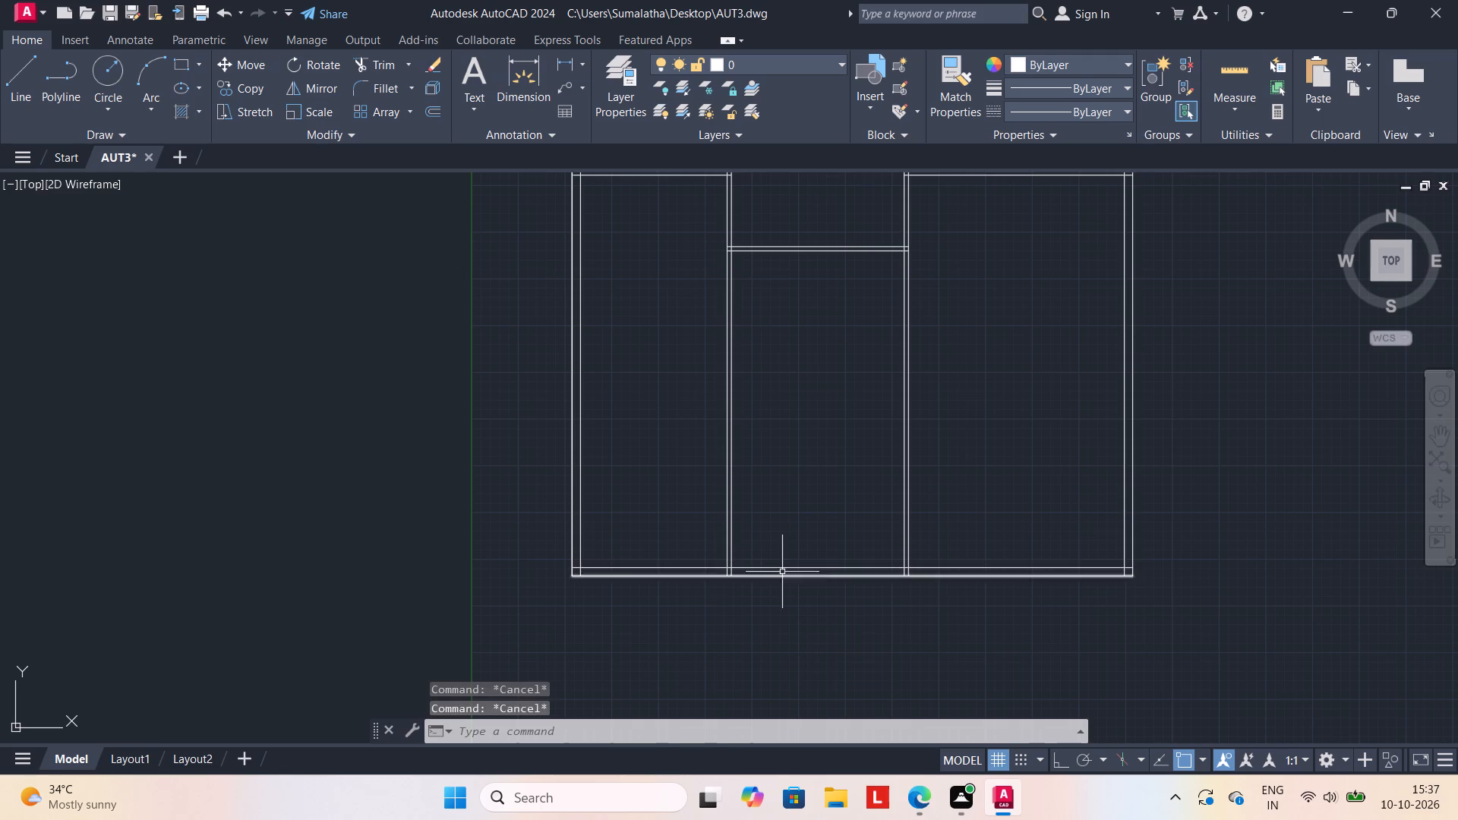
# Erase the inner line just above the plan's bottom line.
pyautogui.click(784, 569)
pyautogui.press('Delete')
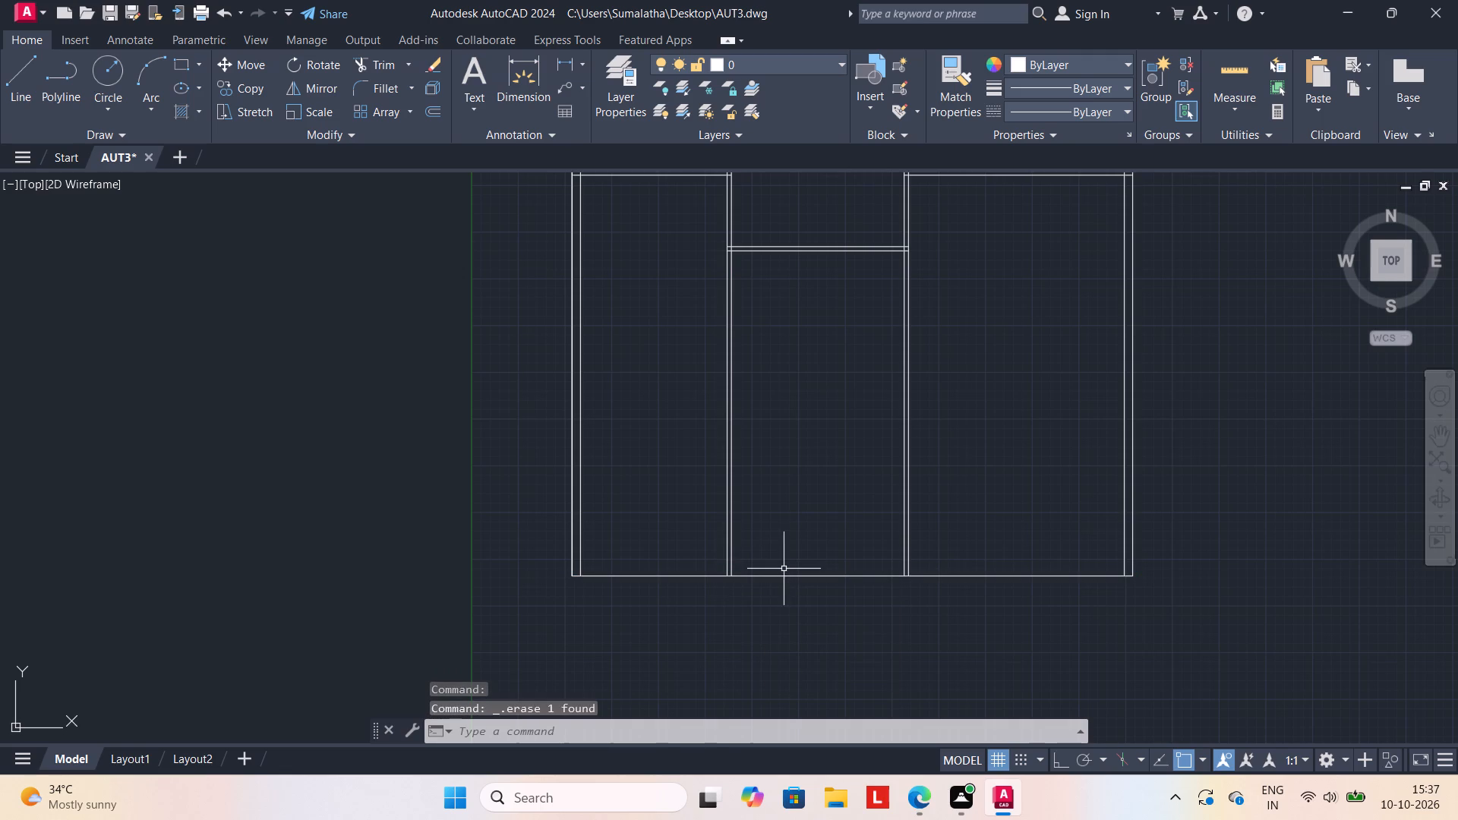
# Offset the plan's bottom line 4.5" upward to form the bottom wall.
pyautogui.press('o')
pyautogui.press('Return')
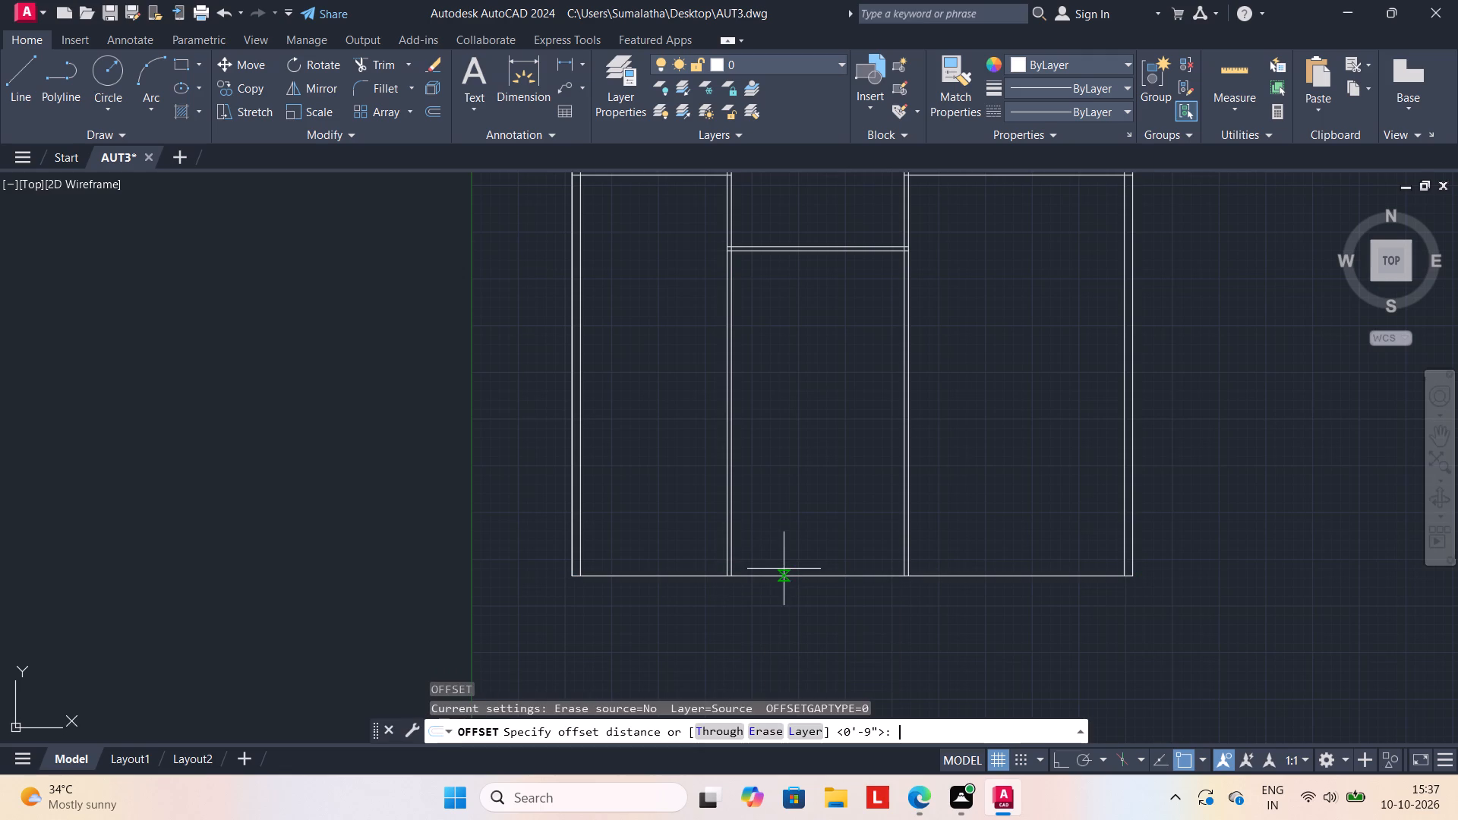
pyautogui.write('4.5"')
pyautogui.press('Return')
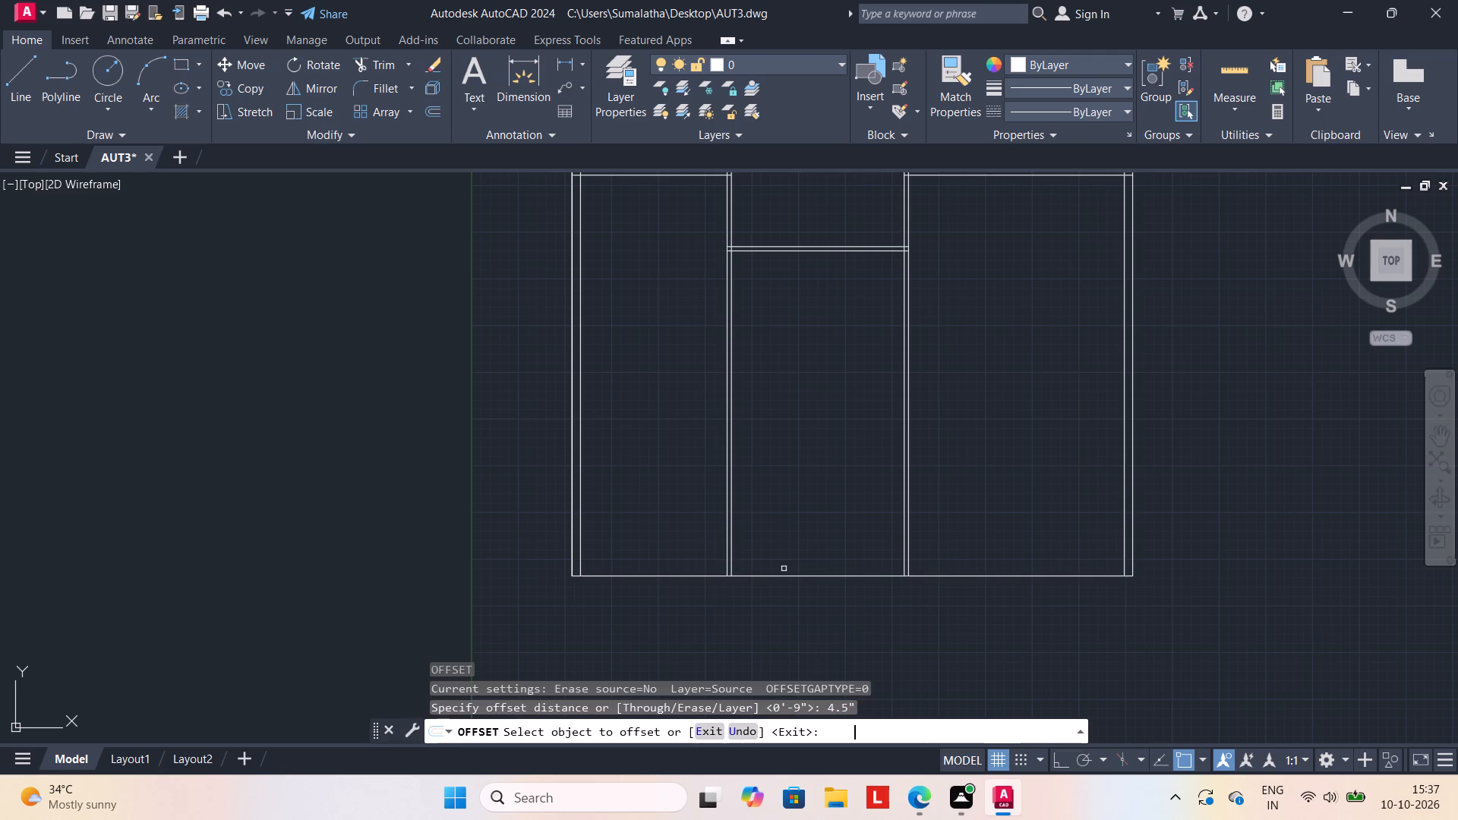
pyautogui.moveTo(782, 577); pyautogui.dragTo(789, 568)
pyautogui.click(797, 550)
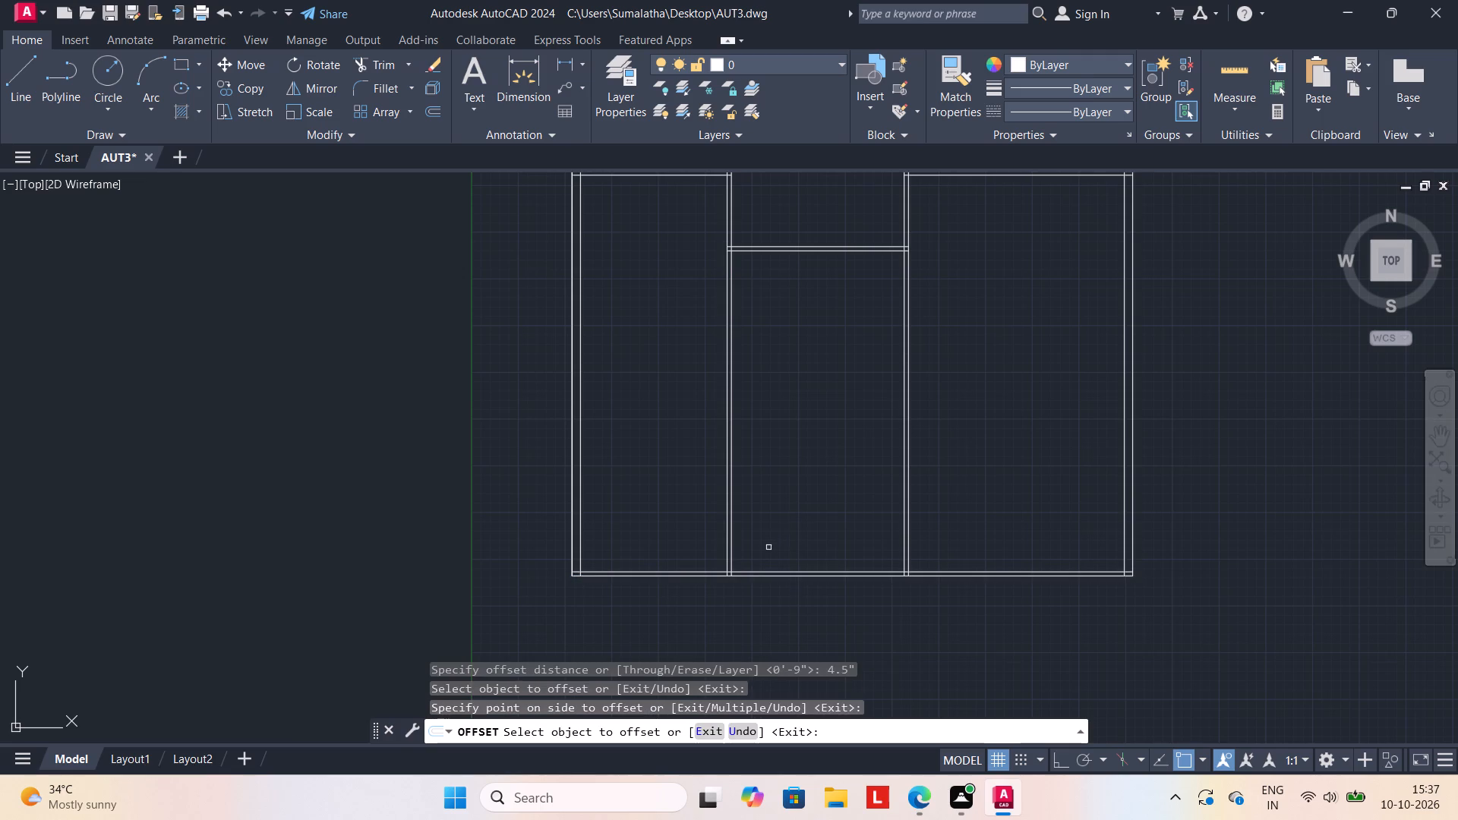
pyautogui.press('Escape')
pyautogui.press('Escape')
pyautogui.press('Escape')
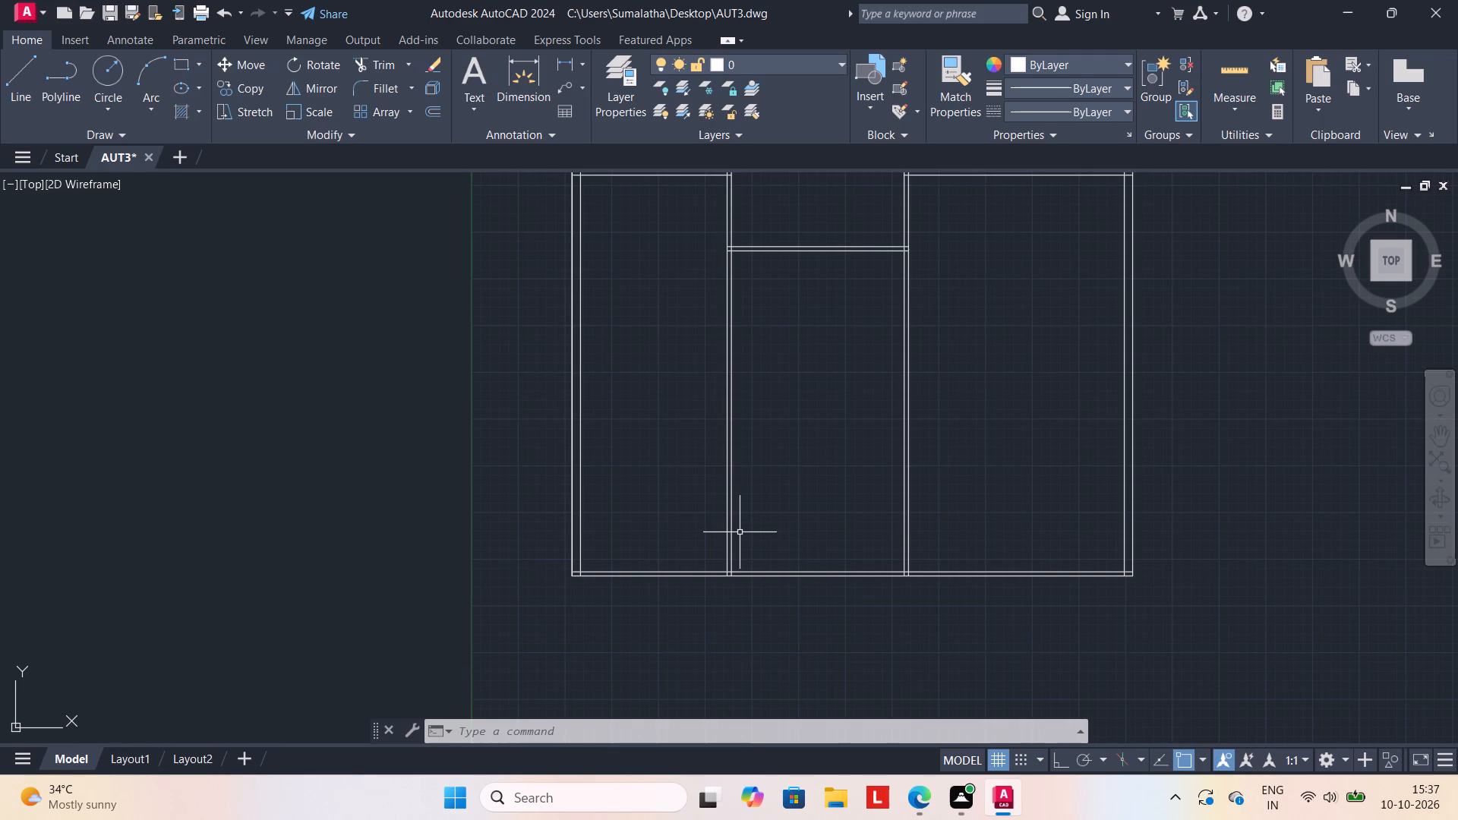
# Offset the inner line of the bottom wall 5'3" upward.
pyautogui.press('o')
pyautogui.press('Return')
pyautogui.press('5')
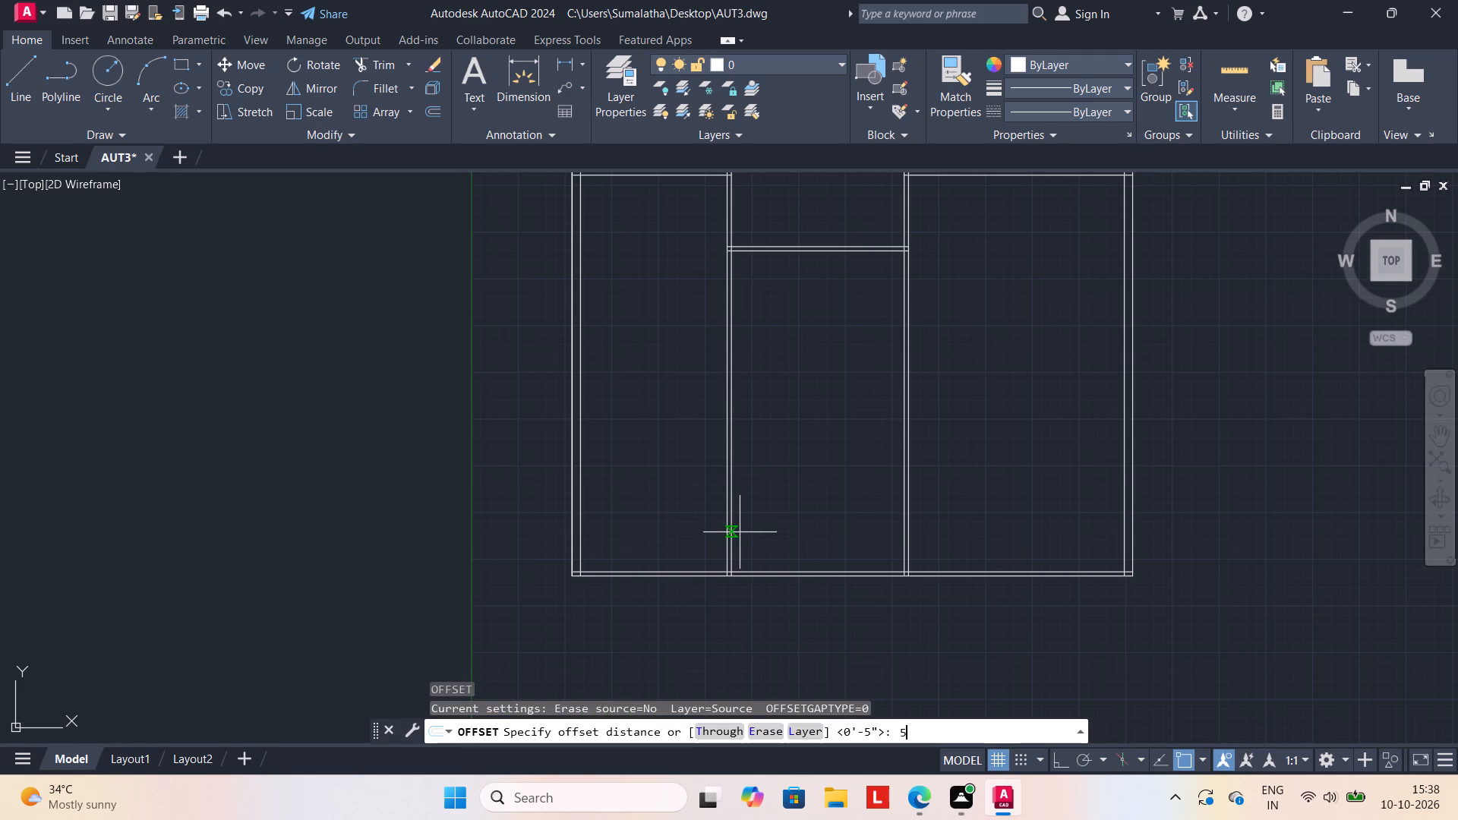
pyautogui.press("'")
pyautogui.write('3"')
pyautogui.press('Return')
pyautogui.scroll(1, 744, 547)
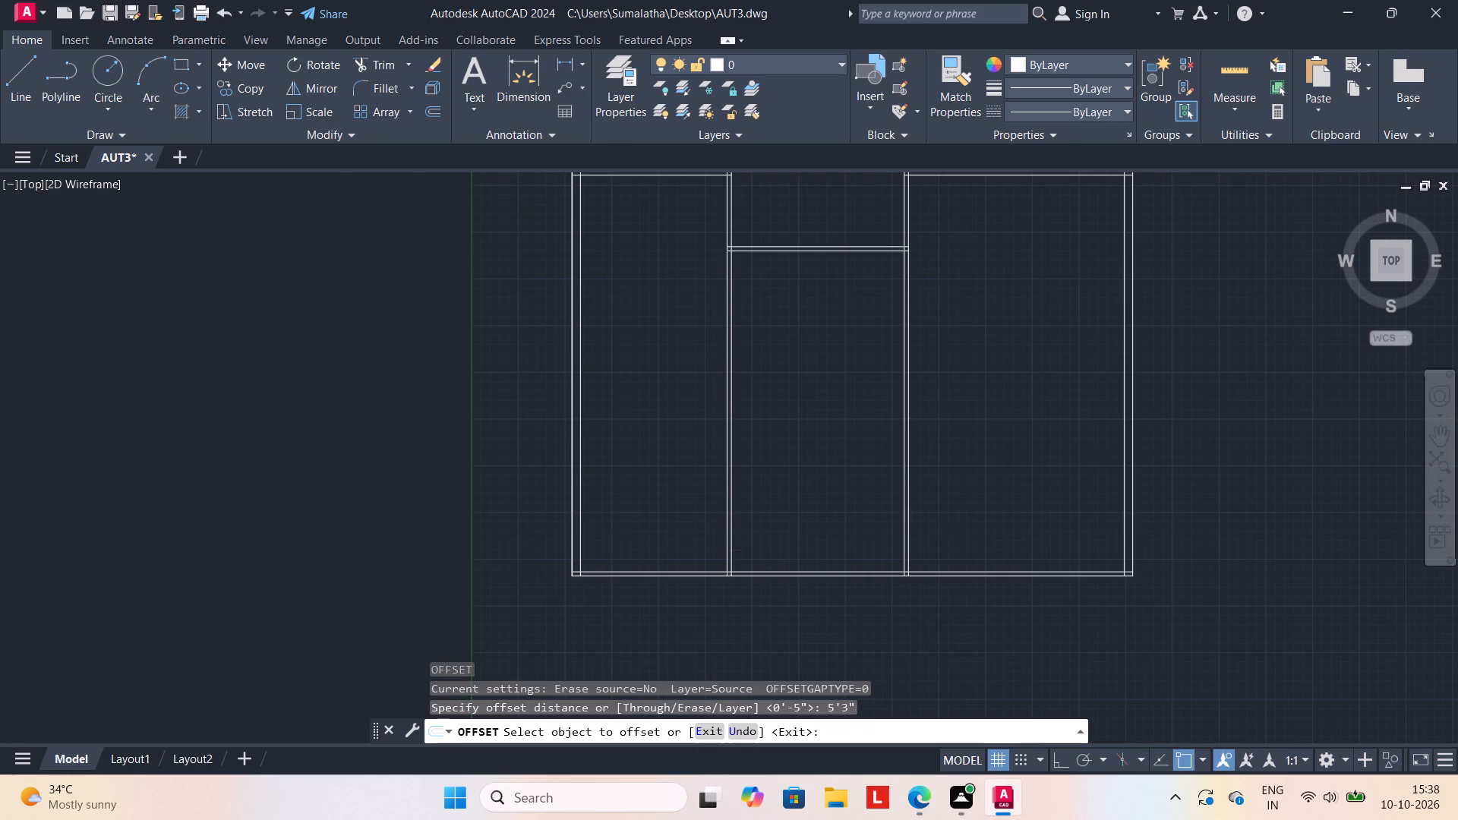
pyautogui.click(750, 585)
pyautogui.click(770, 553)
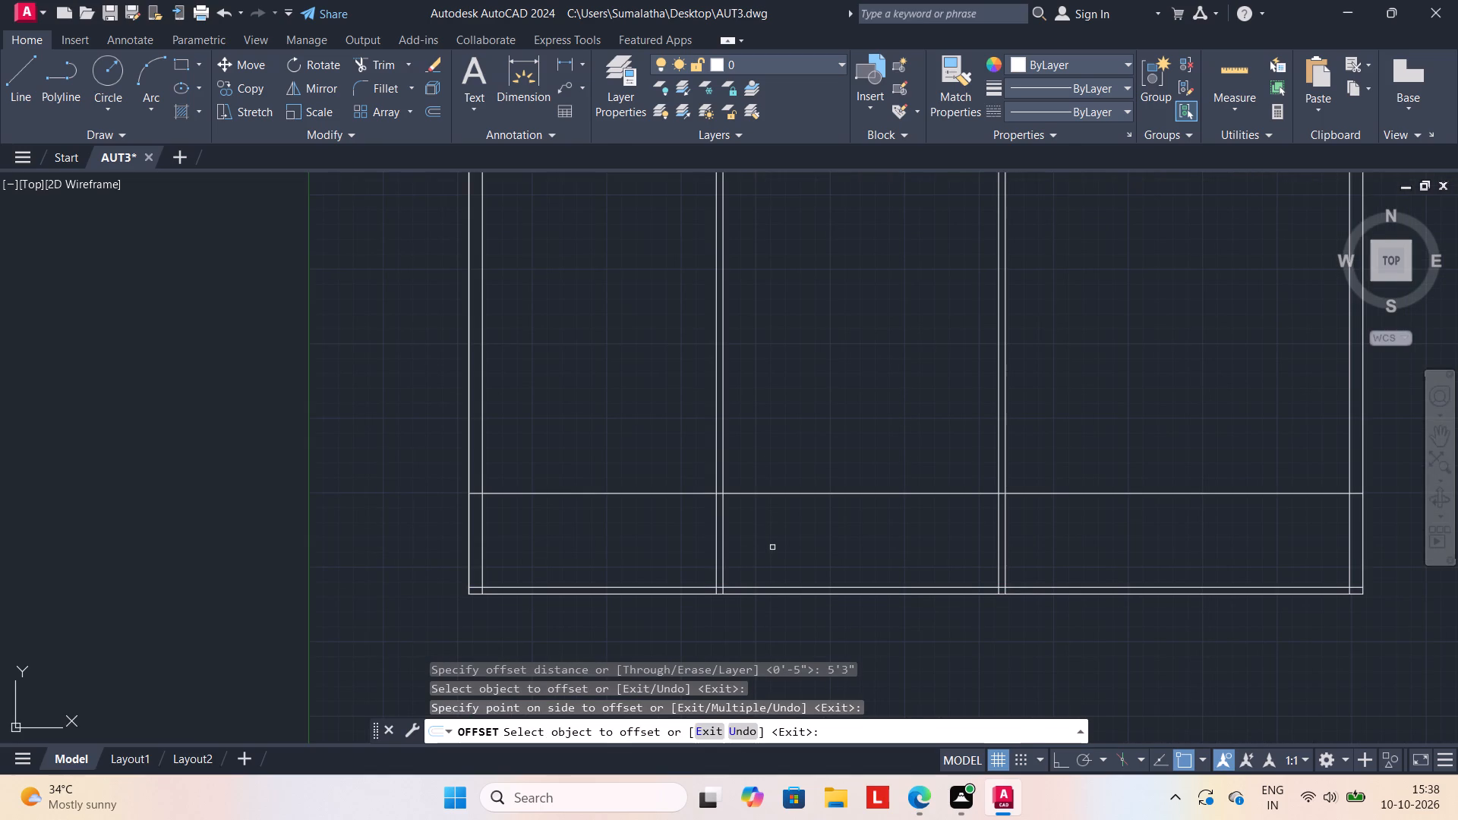
pyautogui.press('Escape')
pyautogui.press('Escape')
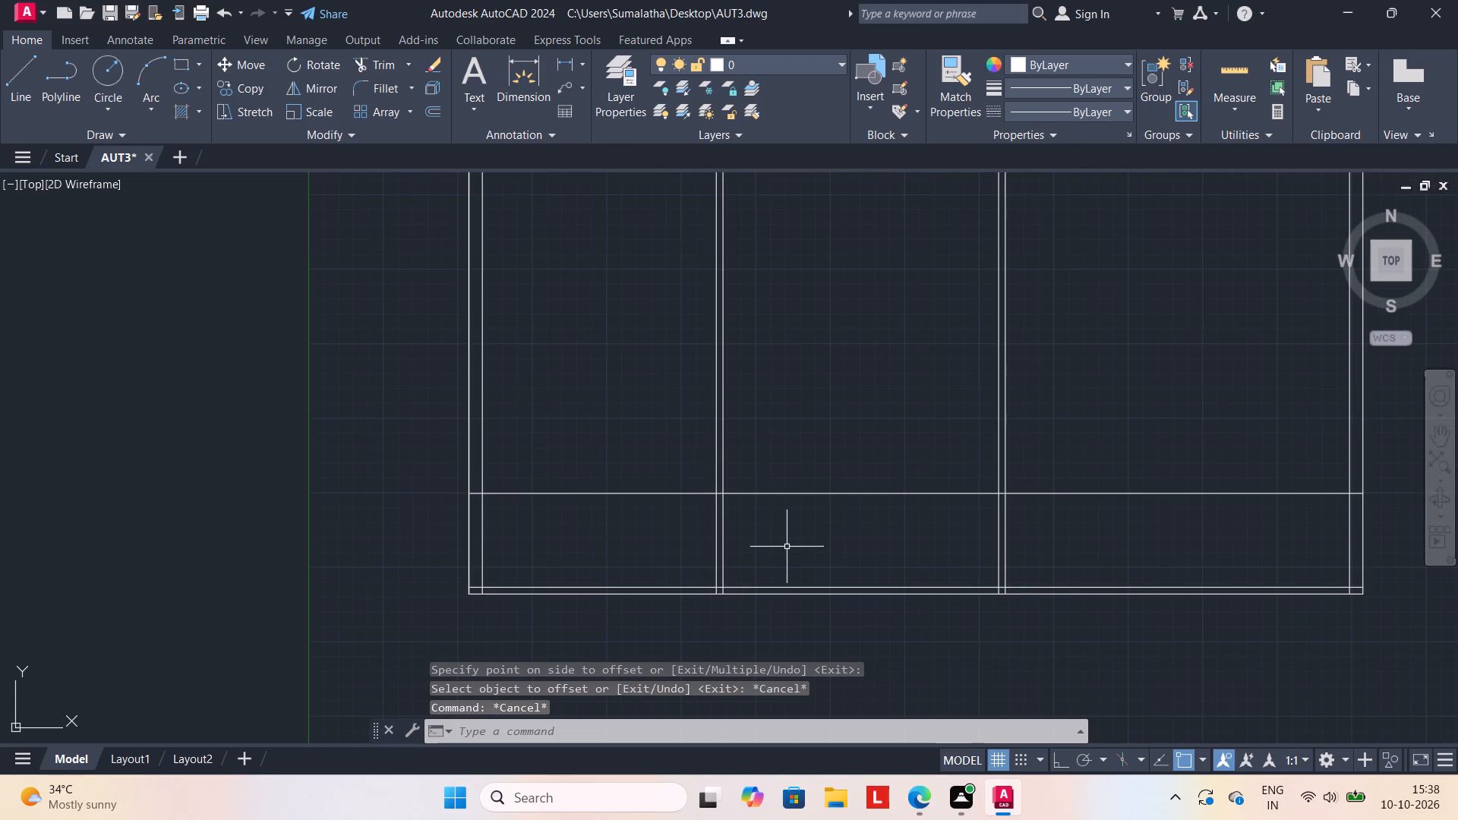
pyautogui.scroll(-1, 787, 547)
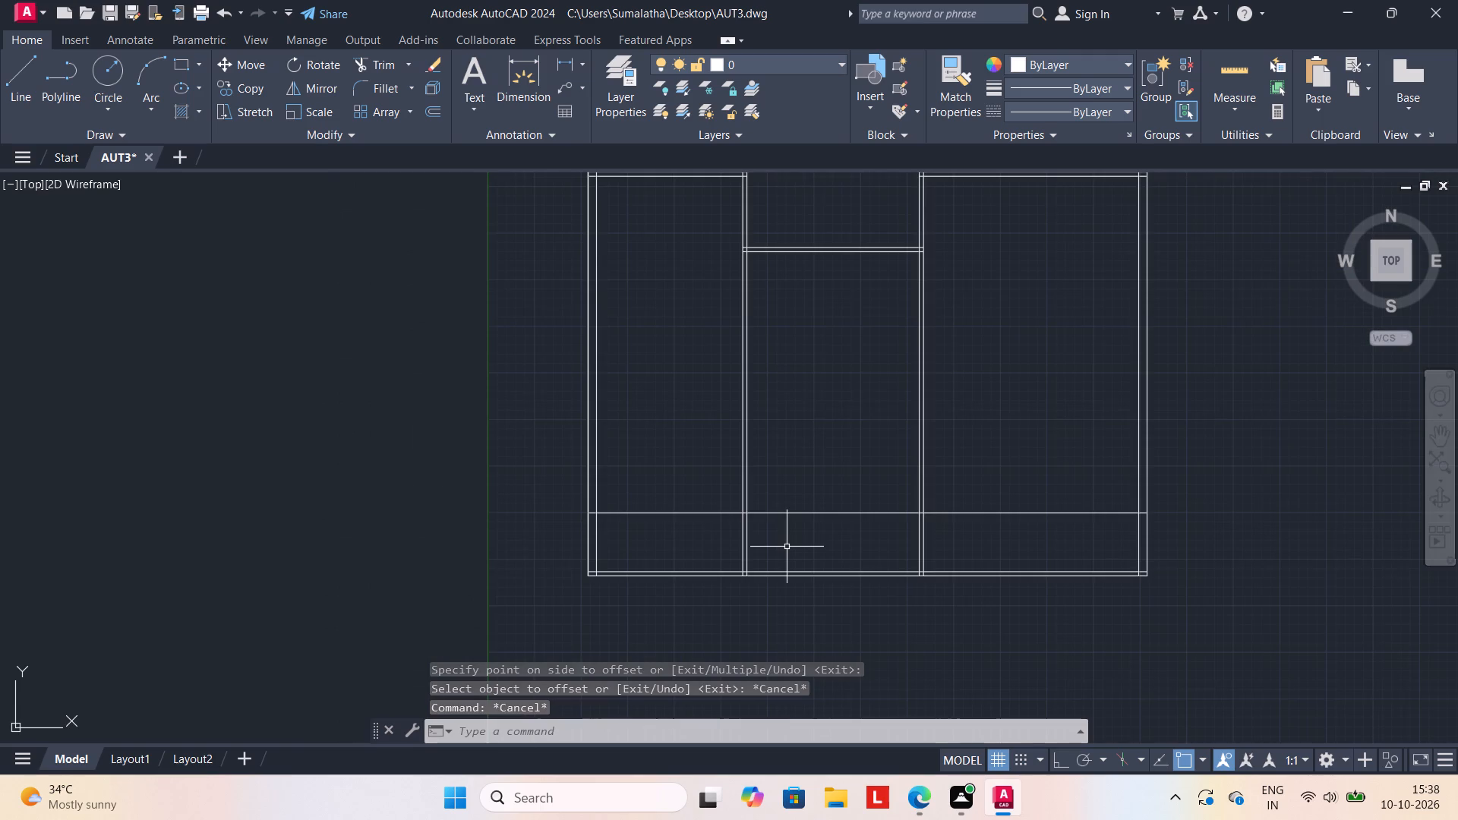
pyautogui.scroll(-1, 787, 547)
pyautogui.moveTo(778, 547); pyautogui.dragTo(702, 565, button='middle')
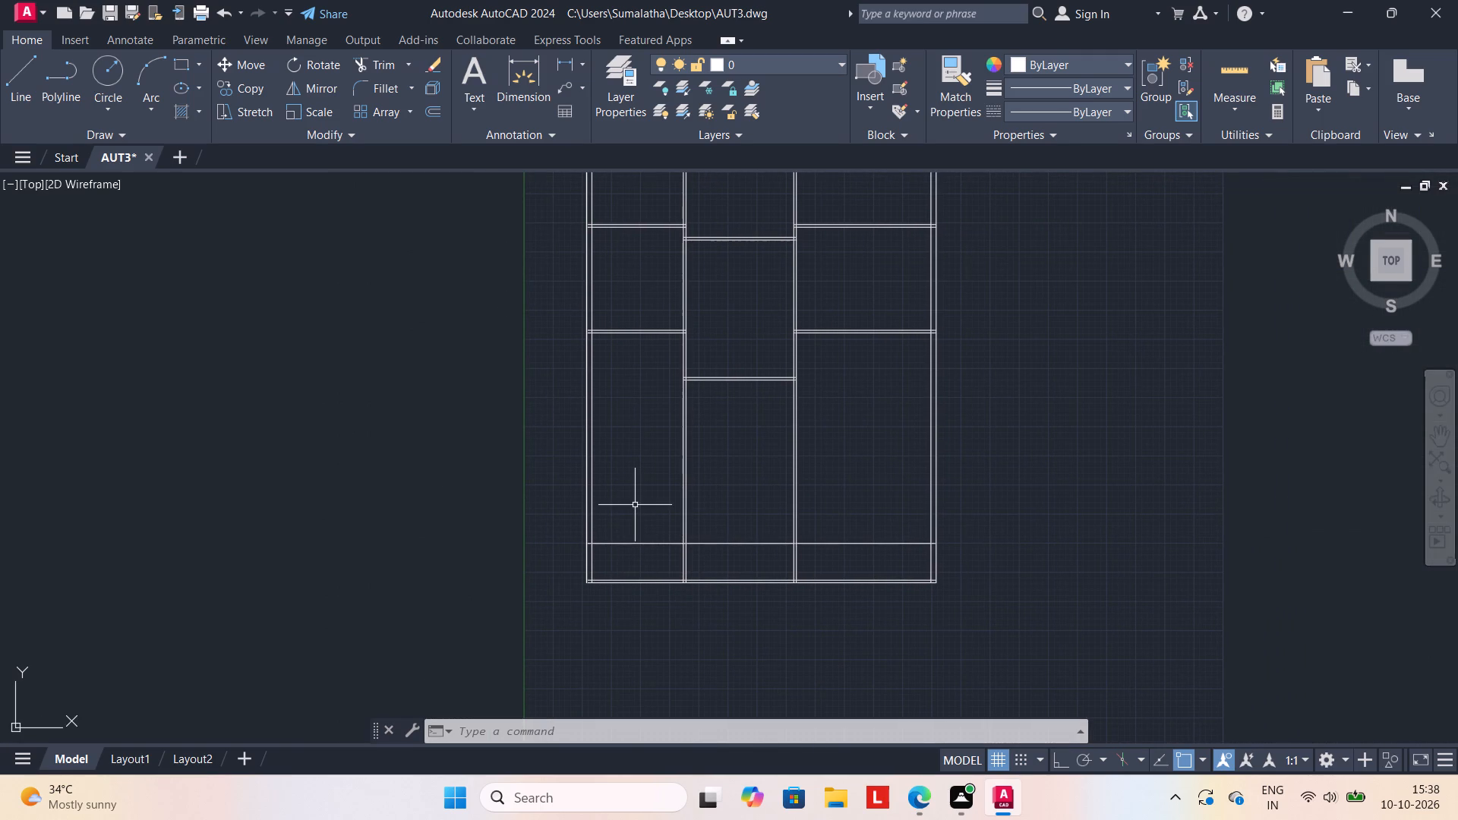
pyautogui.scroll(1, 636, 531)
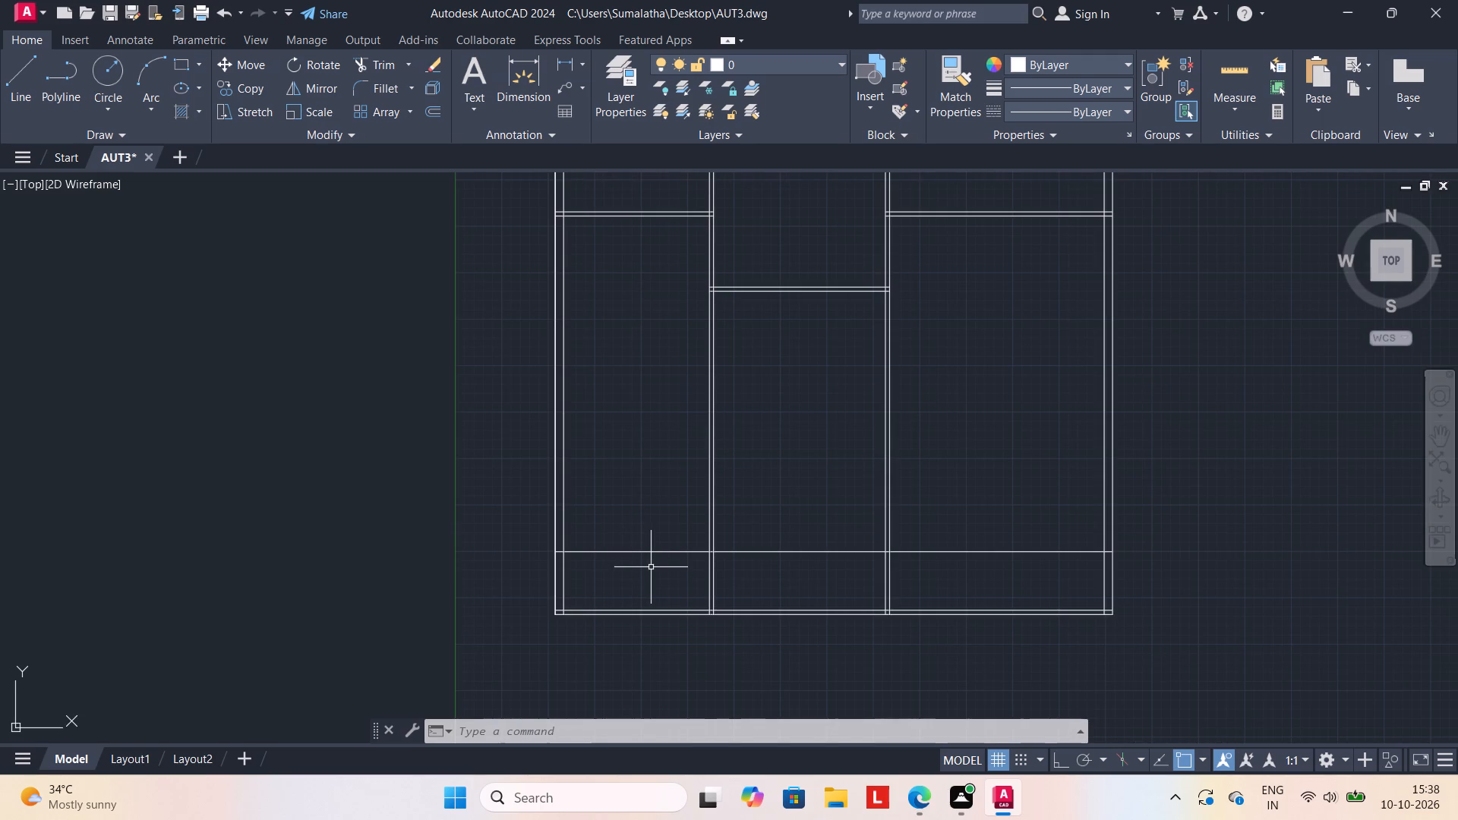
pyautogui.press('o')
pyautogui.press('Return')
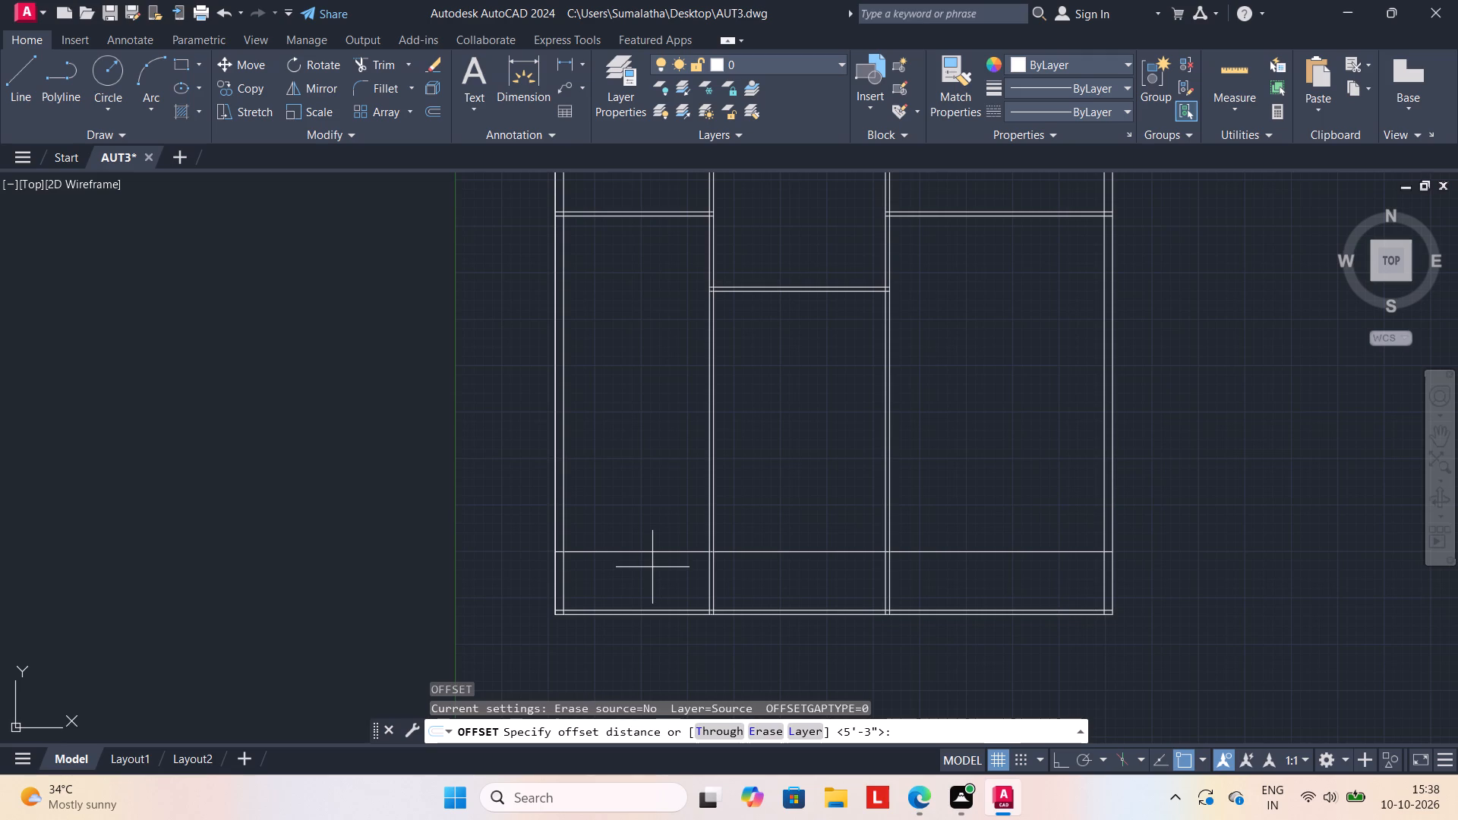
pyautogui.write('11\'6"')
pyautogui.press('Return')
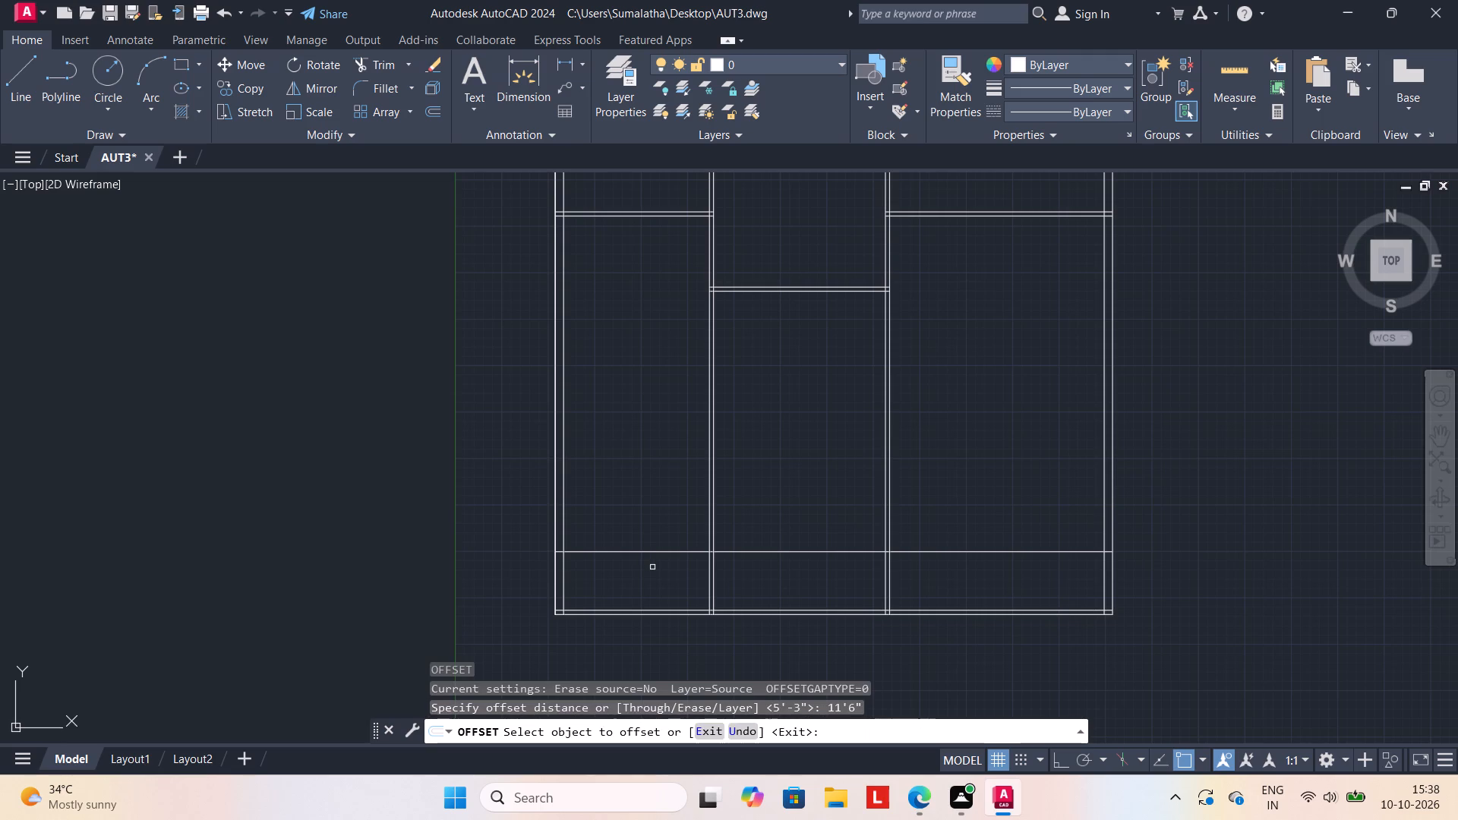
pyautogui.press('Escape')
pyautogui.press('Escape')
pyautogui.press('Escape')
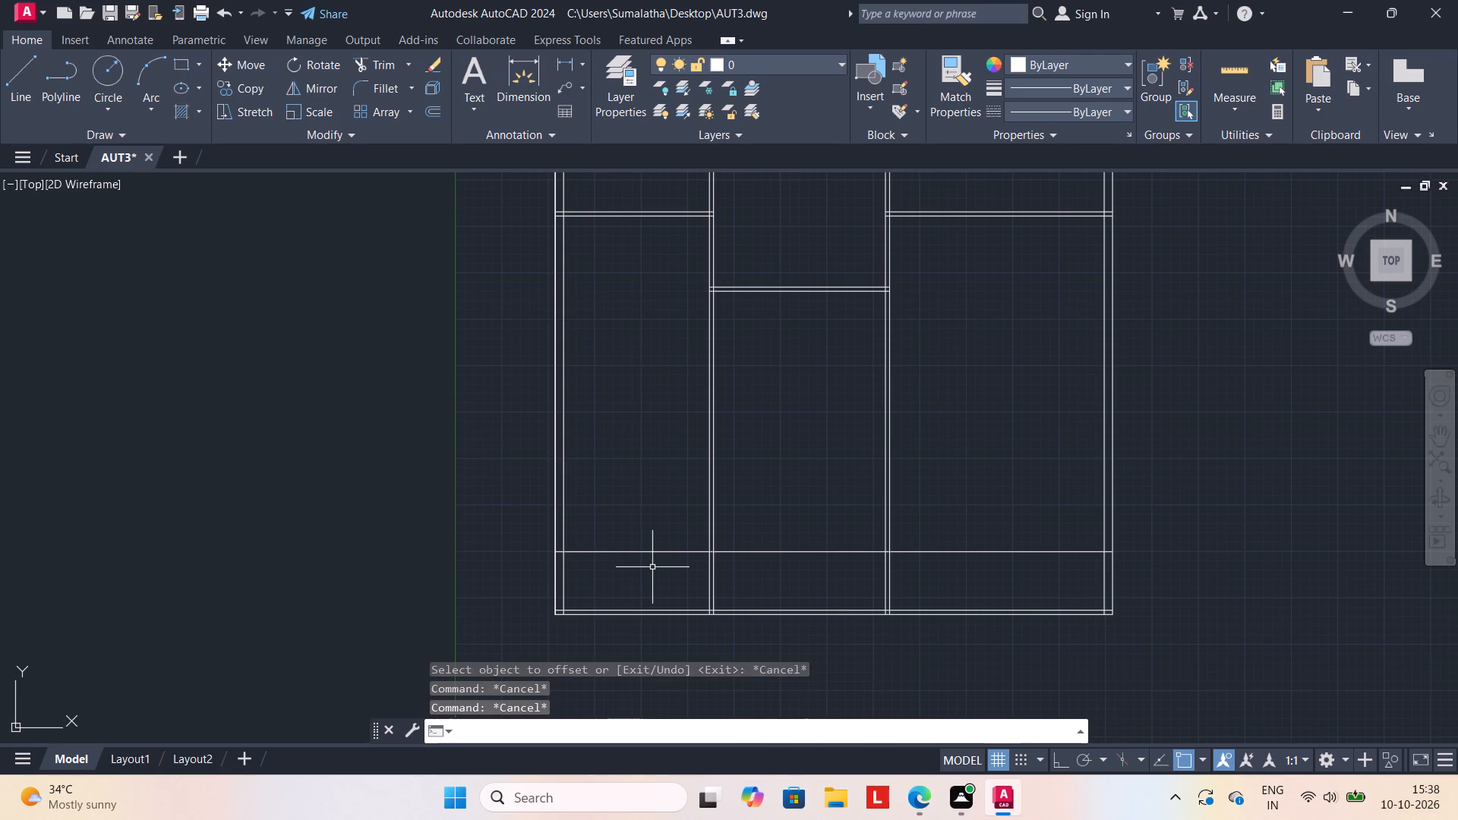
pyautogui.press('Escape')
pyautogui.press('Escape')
# Offset the new single full-width line above the bottom wall 9" upward to form a wall.
pyautogui.press('o')
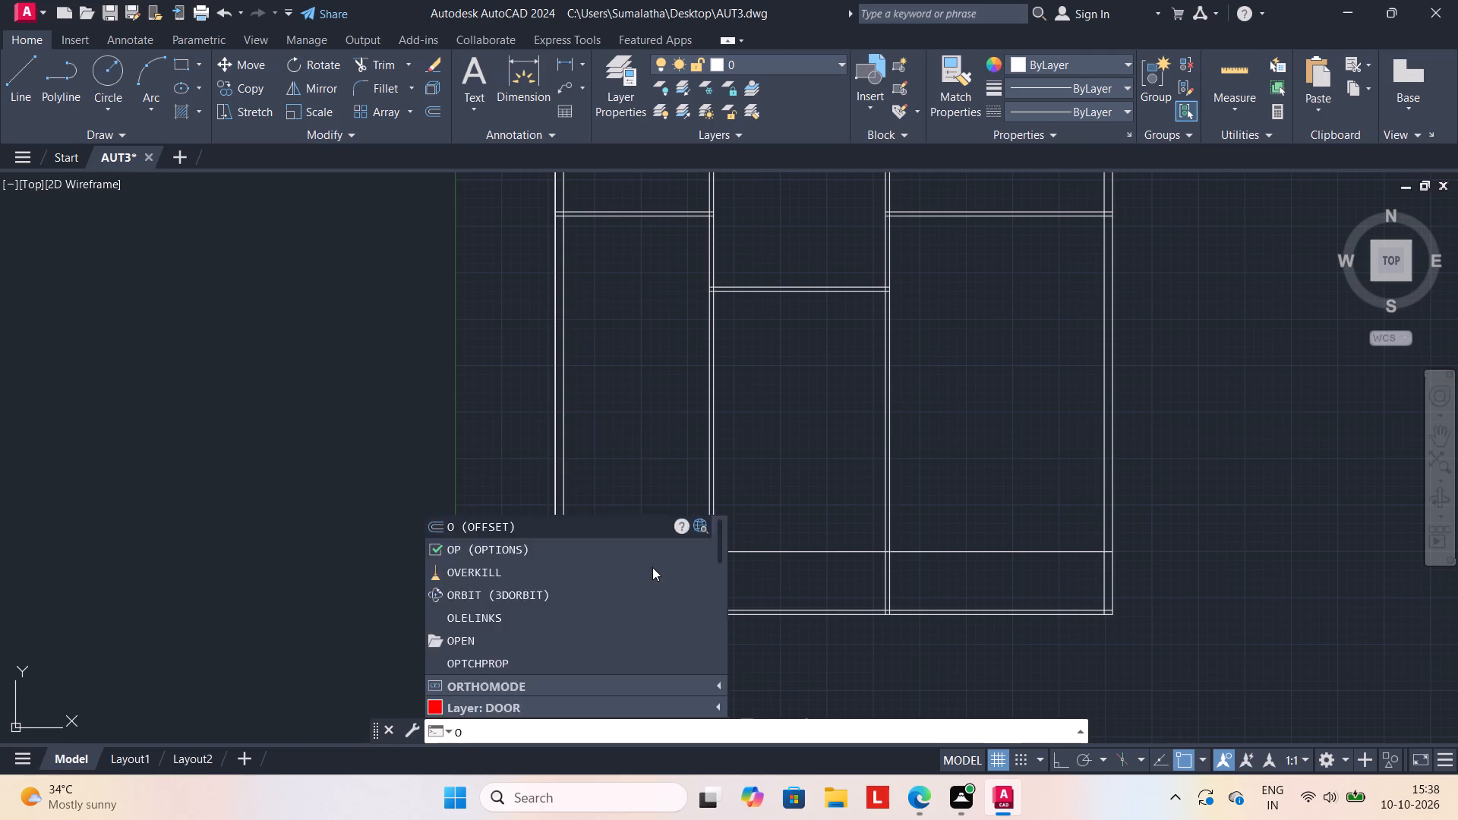
pyautogui.press('Return')
pyautogui.write('9"')
pyautogui.press('Return')
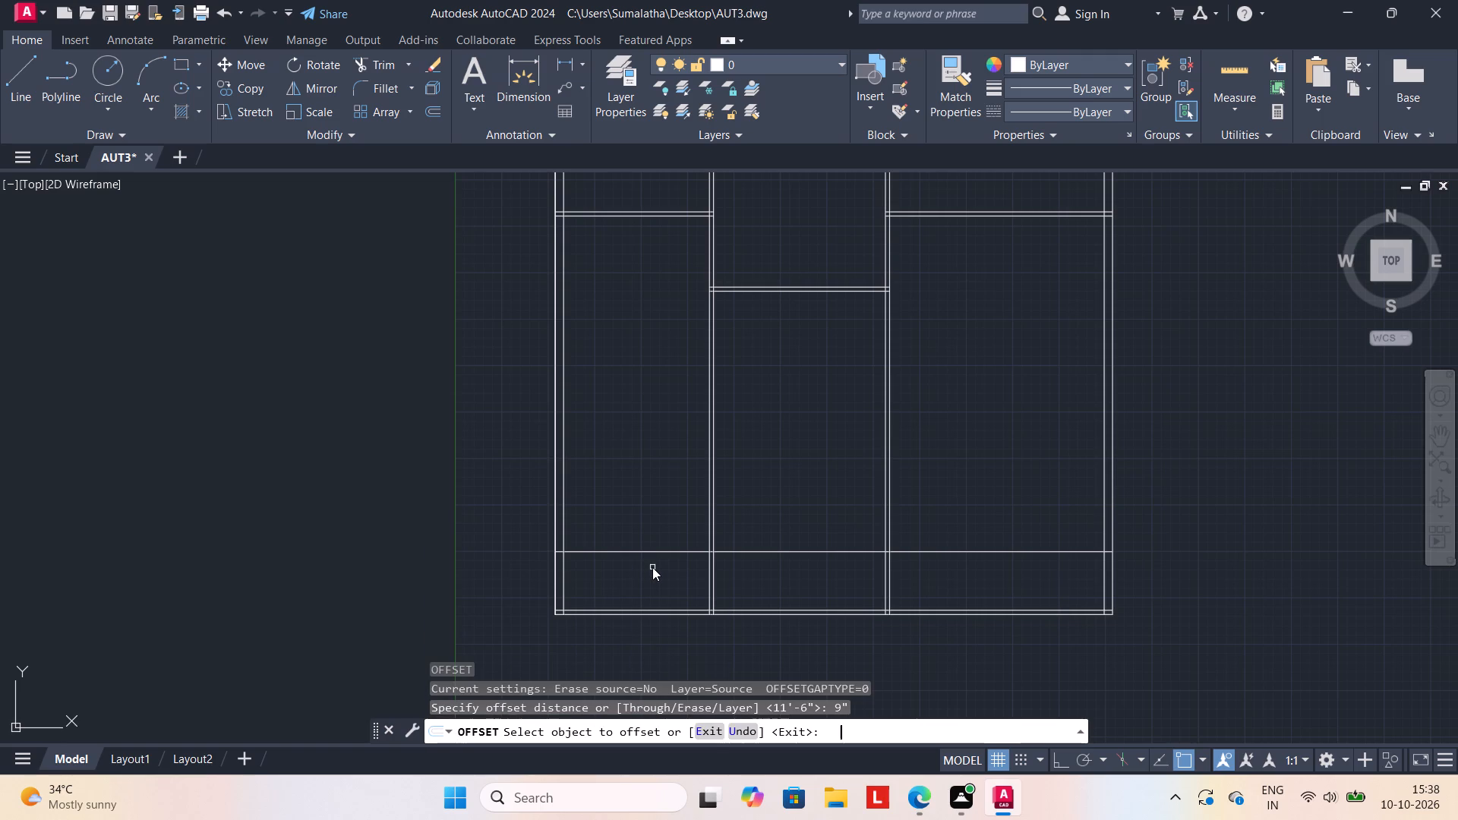
pyautogui.click(654, 553)
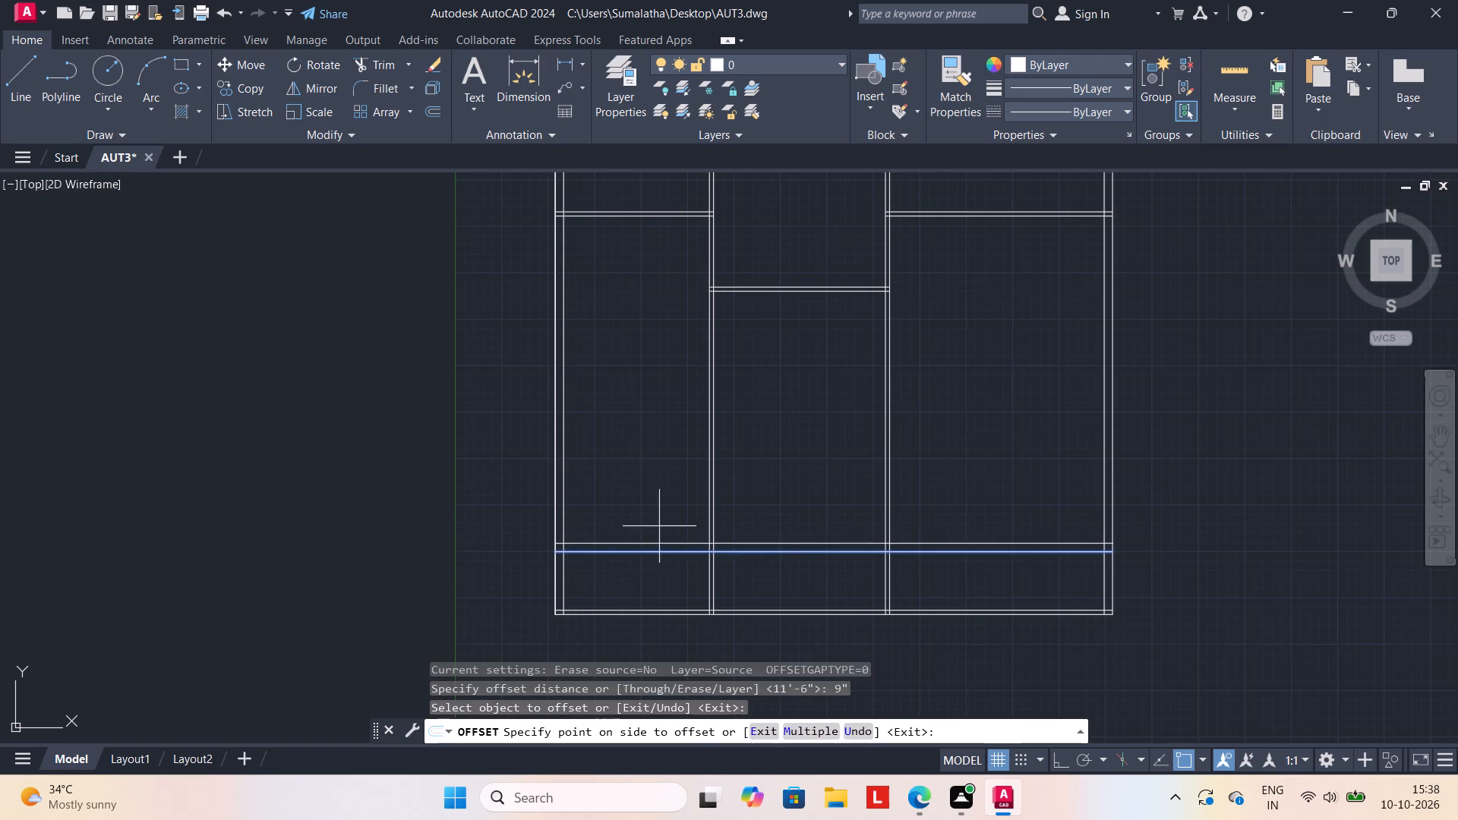
pyautogui.click(659, 526)
pyautogui.press('Escape')
pyautogui.press('Escape')
pyautogui.press('Escape')
# Offset the upper line of the new 9" full-width wall 11'6" upward.
pyautogui.press('o')
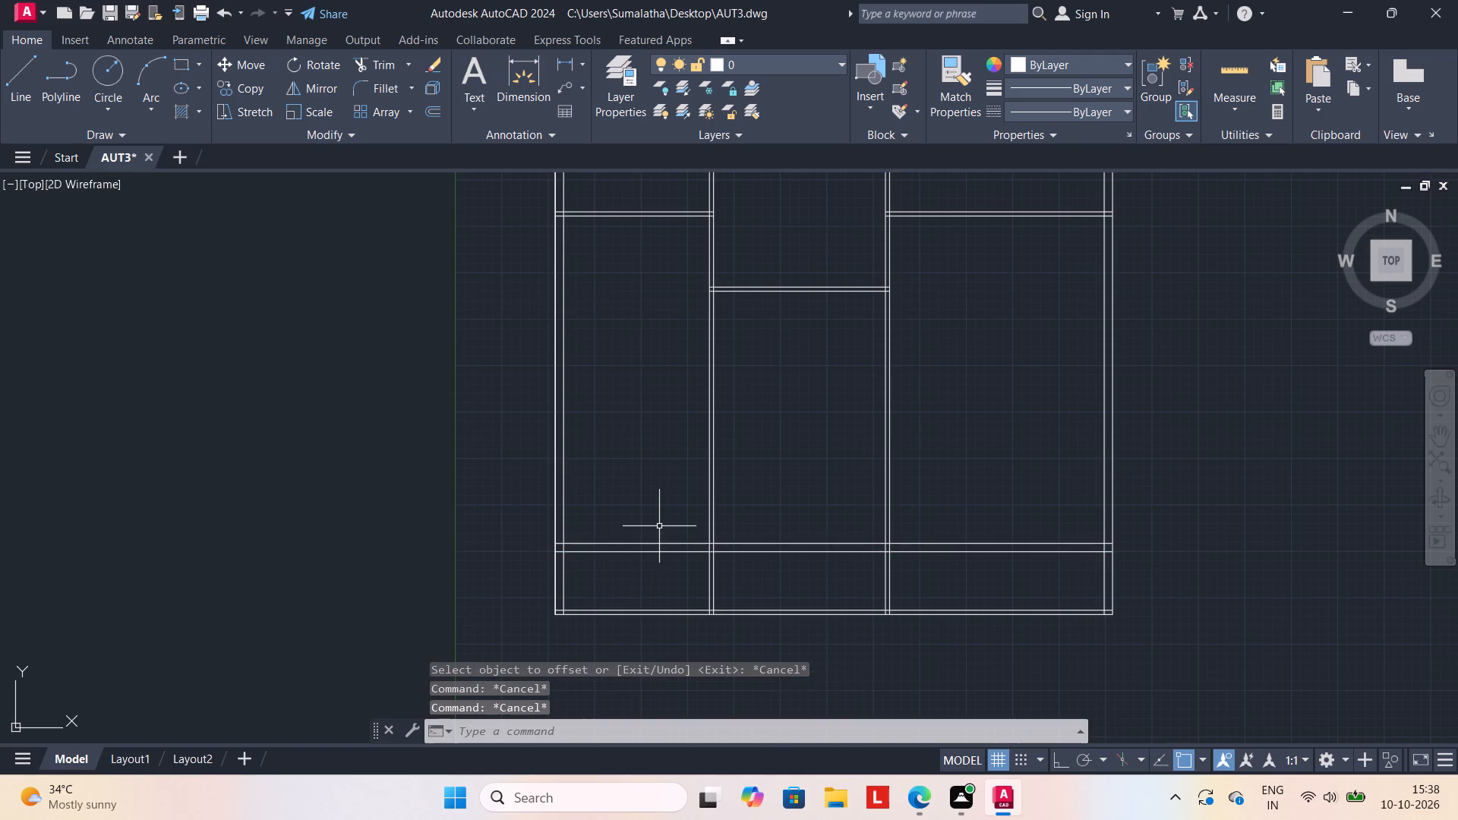
pyautogui.press('Return')
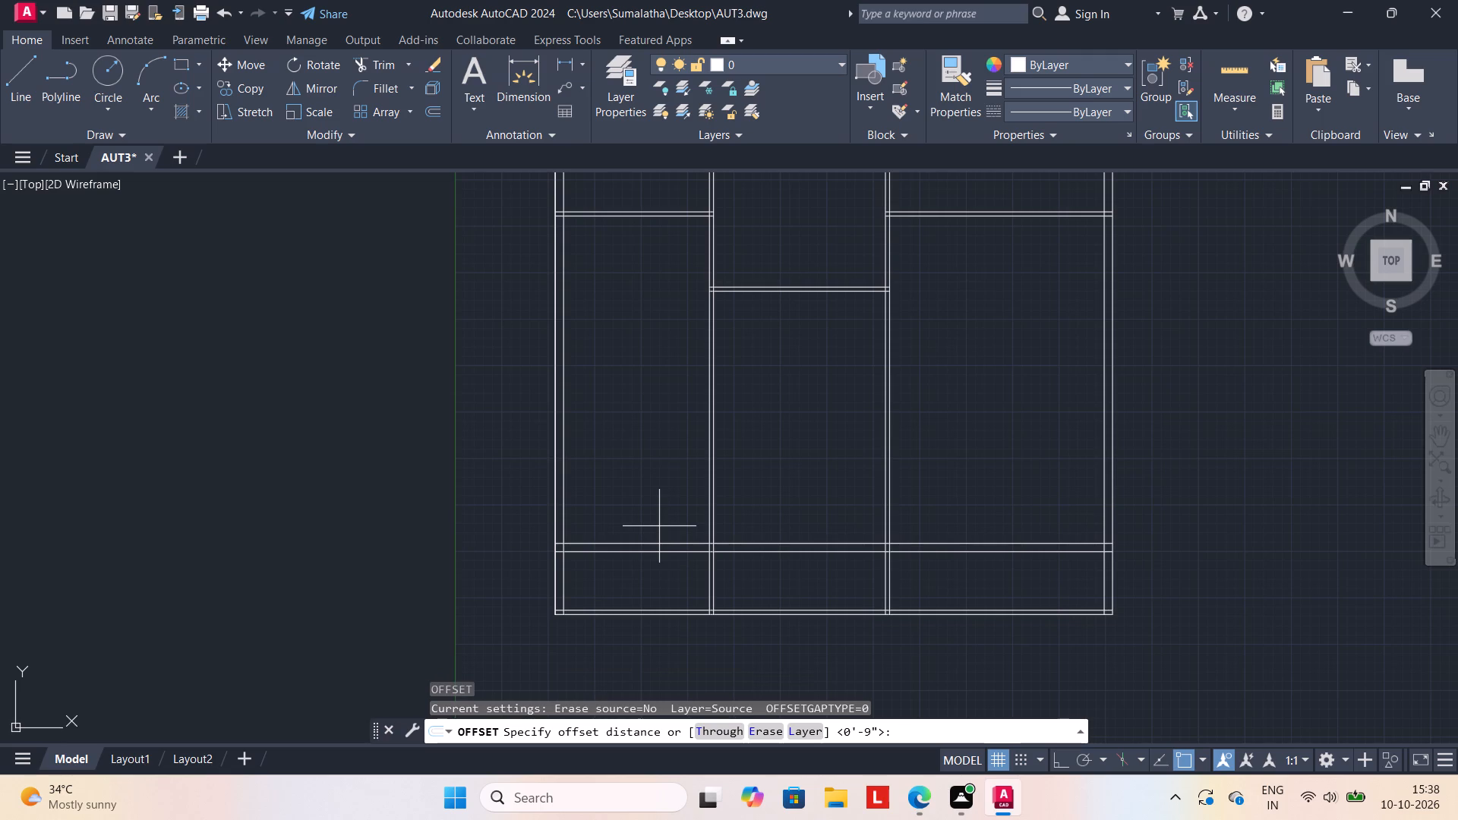
pyautogui.write('11\'6"')
pyautogui.press('Return')
pyautogui.moveTo(656, 541); pyautogui.dragTo(664, 533)
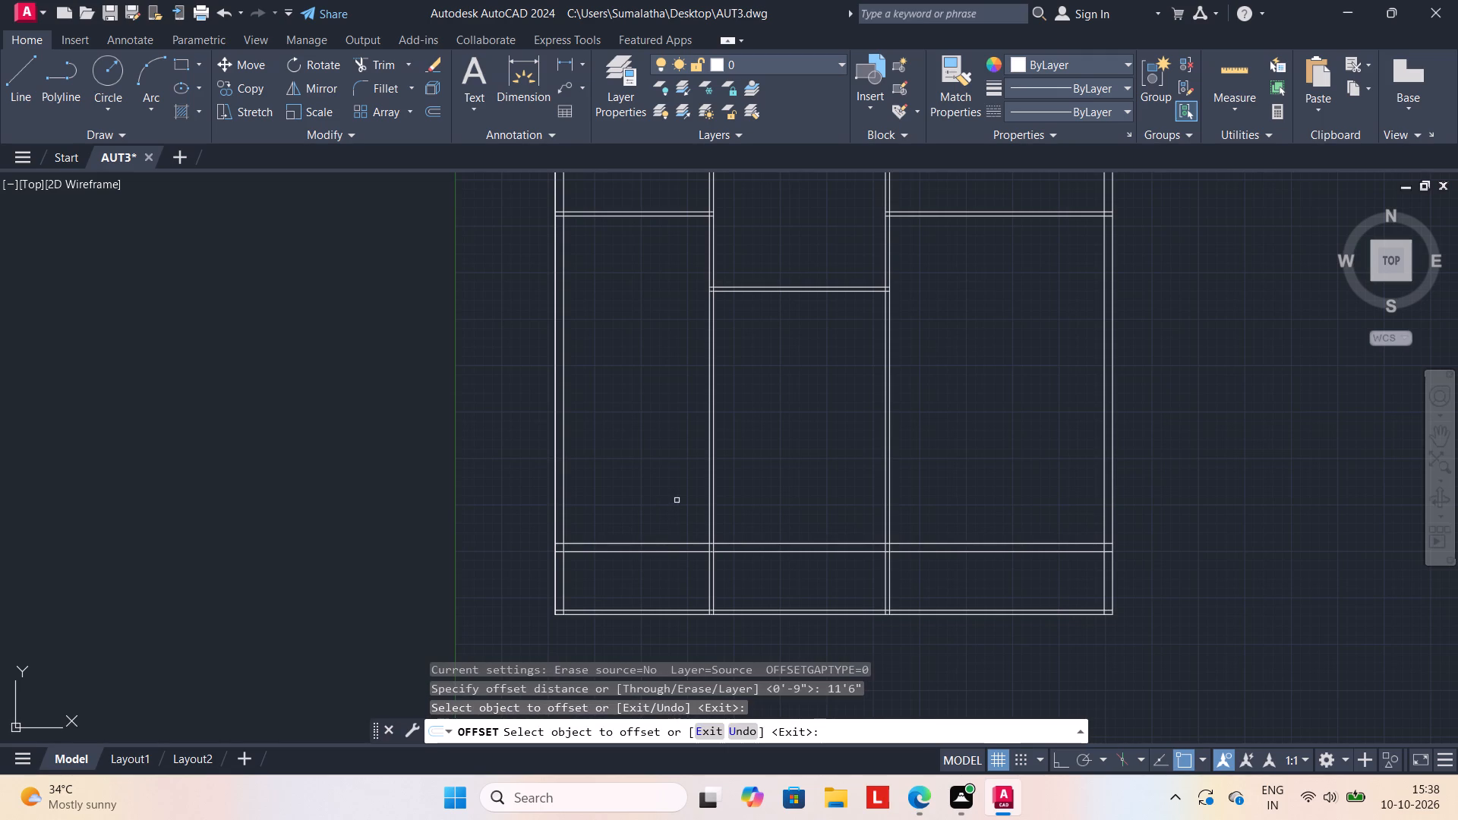
pyautogui.click(667, 544)
pyautogui.click(669, 515)
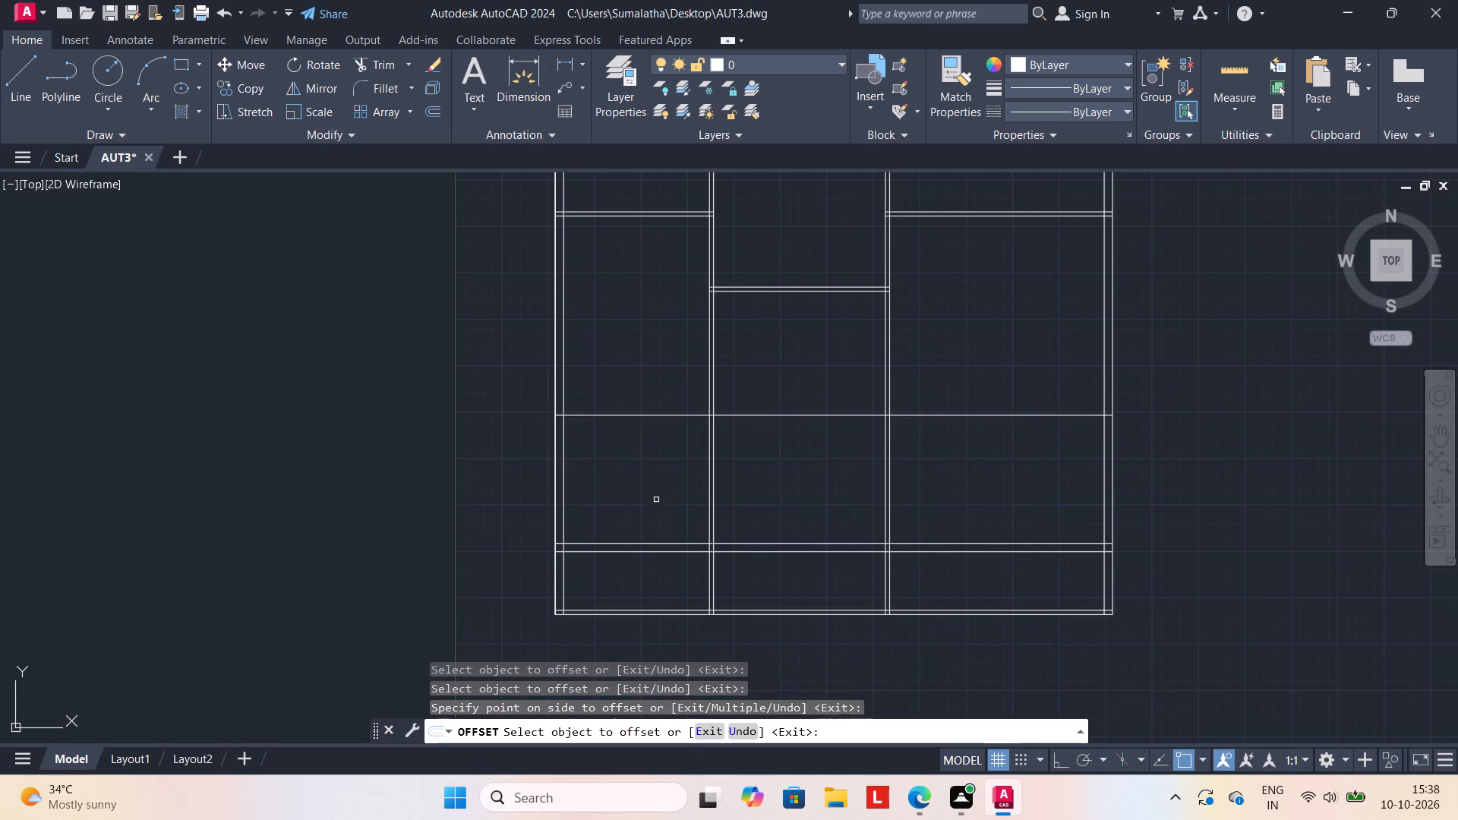
# Offset the single full-width line above the new 9" wall 4.5" upward to form a partition.
pyautogui.press('Escape')
pyautogui.press('Escape')
pyautogui.press('Escape')
pyautogui.press('Escape')
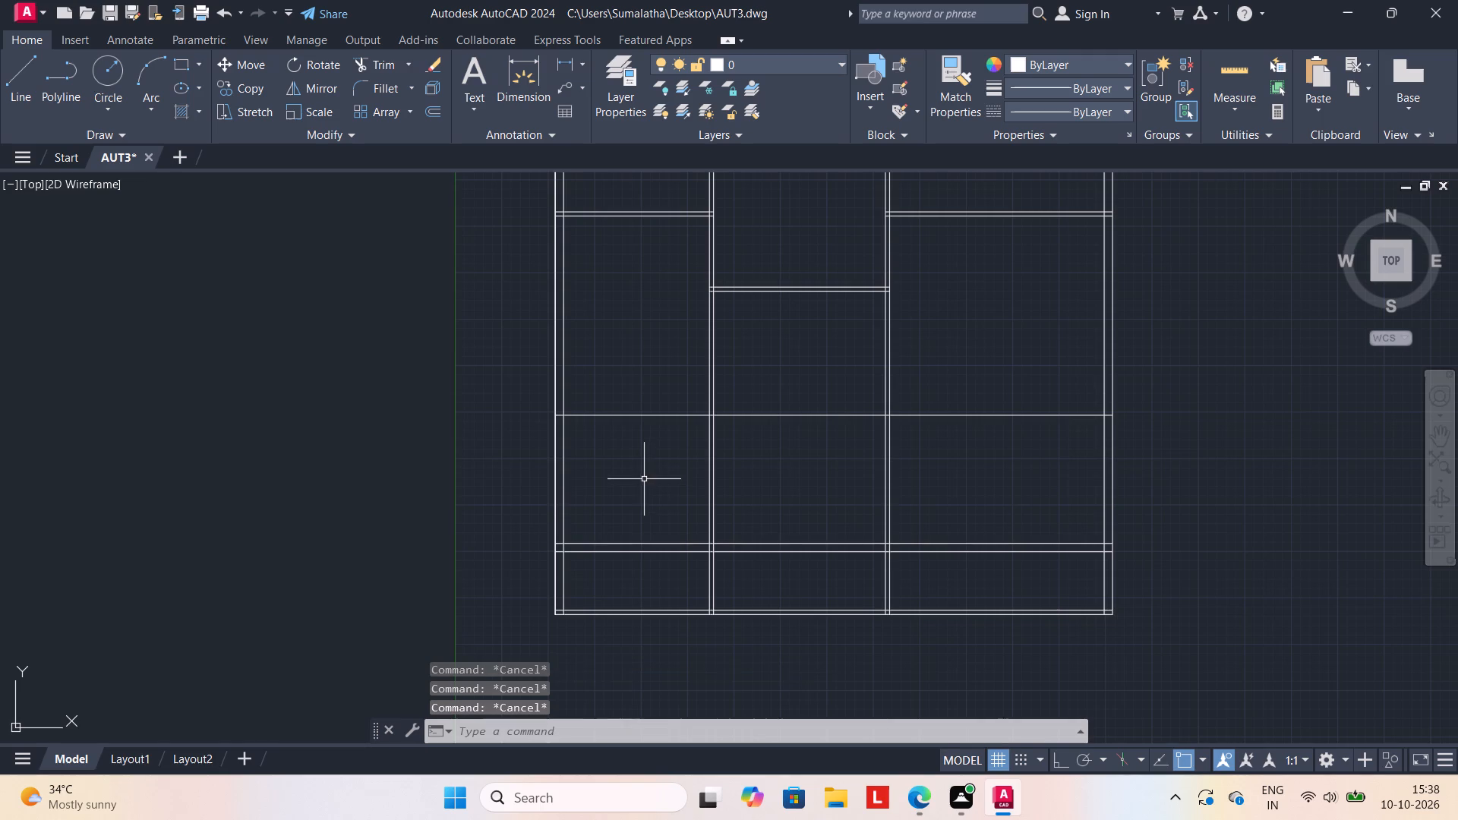
pyautogui.scroll(1, 617, 451)
pyautogui.moveTo(617, 452); pyautogui.dragTo(620, 525, button='middle')
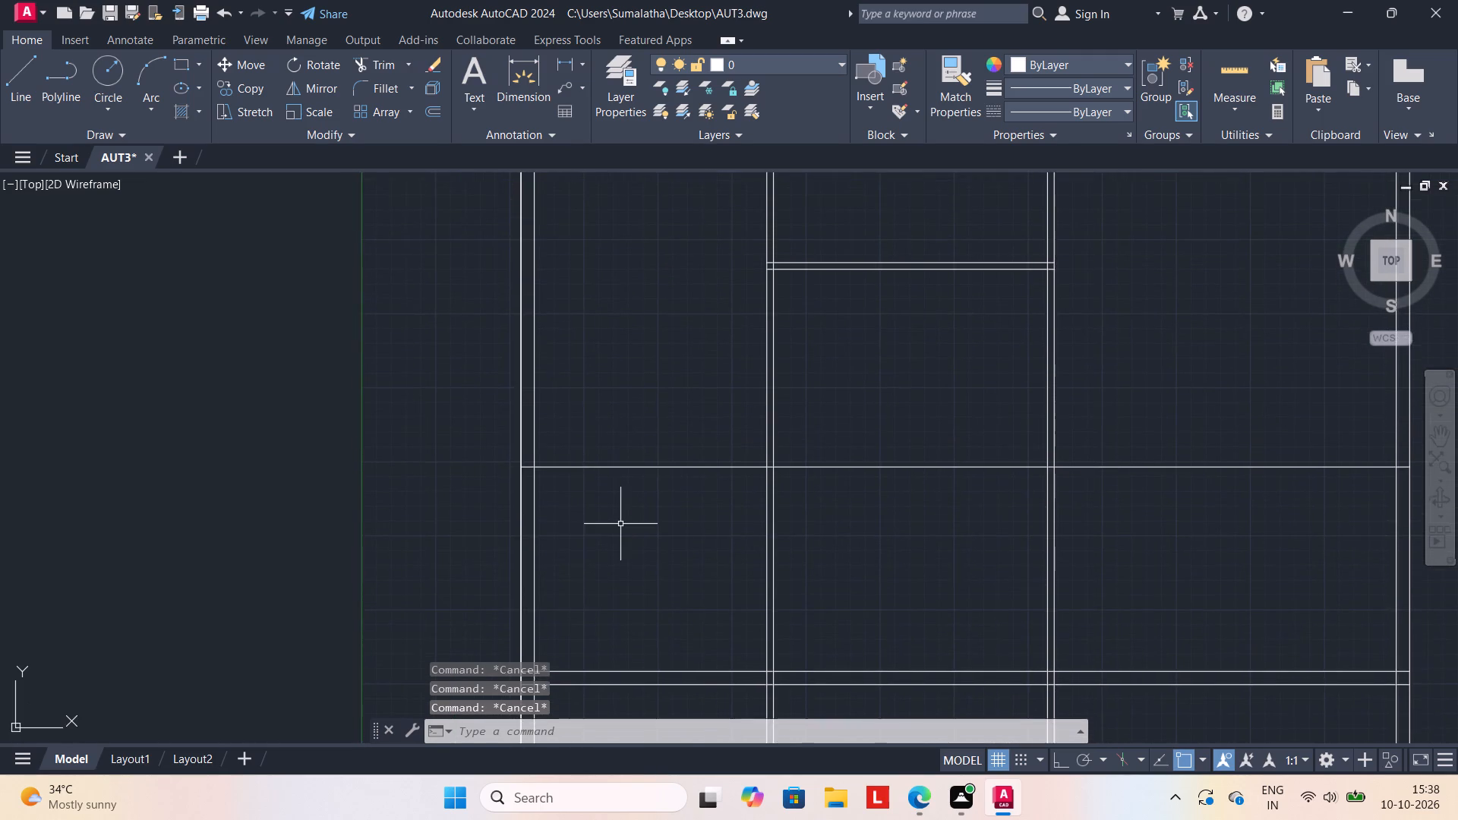
pyautogui.scroll(-2, 620, 522)
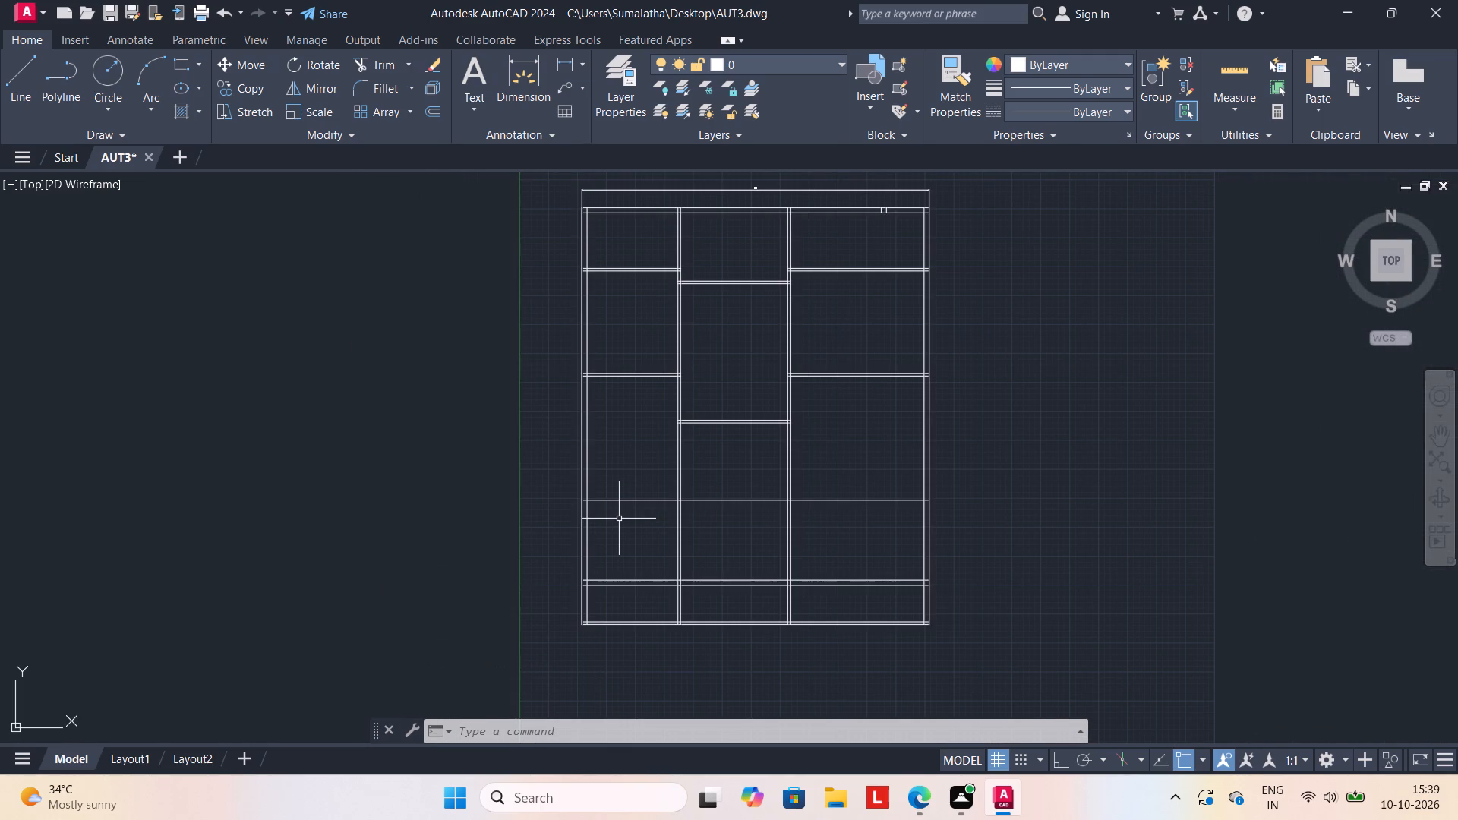
pyautogui.press('o')
pyautogui.press('Return')
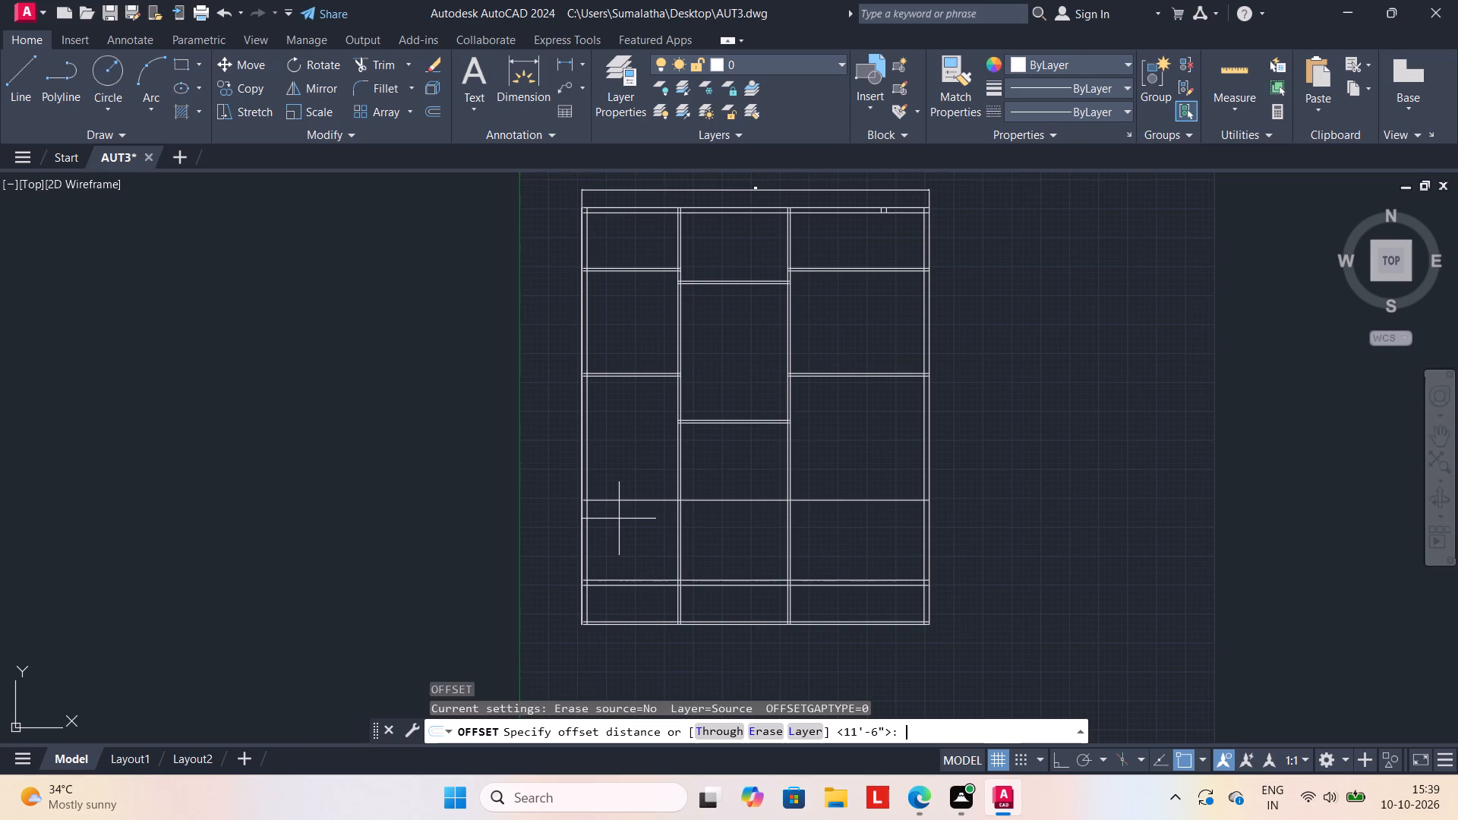
pyautogui.write('4.5"')
pyautogui.press('Return')
pyautogui.moveTo(630, 502); pyautogui.dragTo(631, 494)
pyautogui.click(633, 486)
pyautogui.press('Escape')
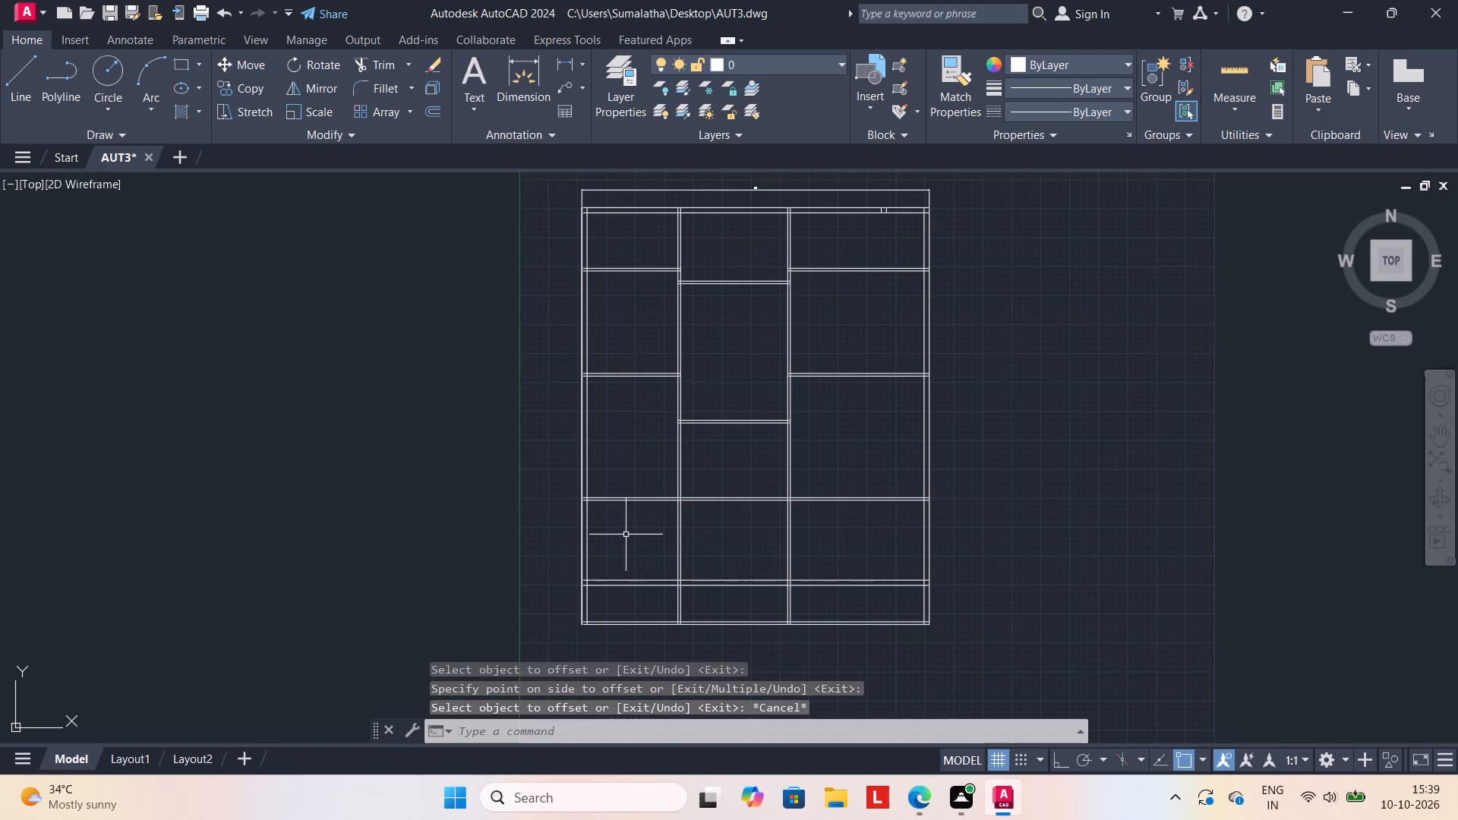
# Delete the overall width dimension above the plan's top wall.
pyautogui.moveTo(626, 535); pyautogui.dragTo(620, 598, button='middle')
pyautogui.moveTo(628, 547); pyautogui.dragTo(661, 453, button='middle')
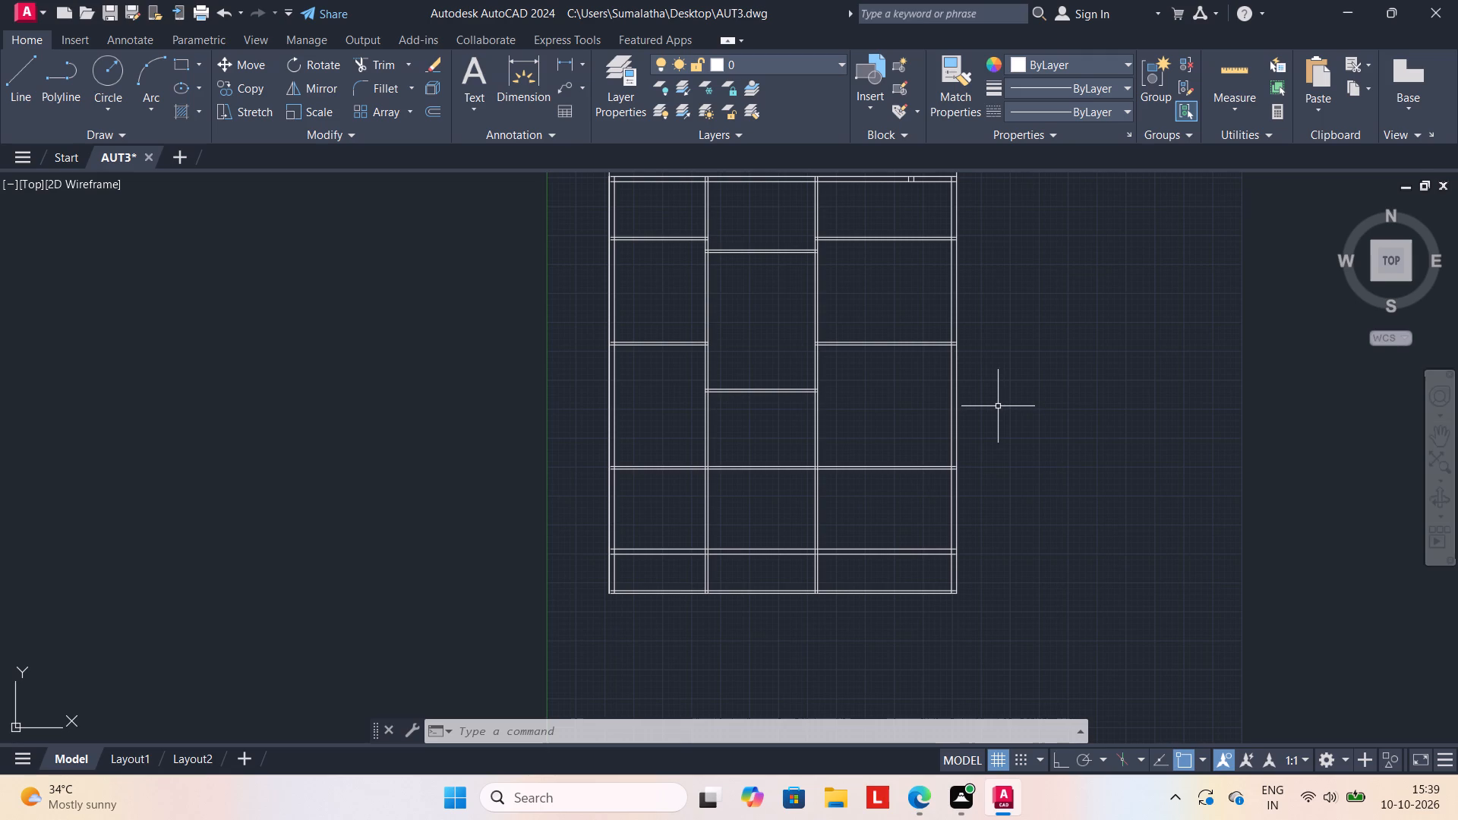
pyautogui.moveTo(917, 370); pyautogui.dragTo(910, 468, button='middle')
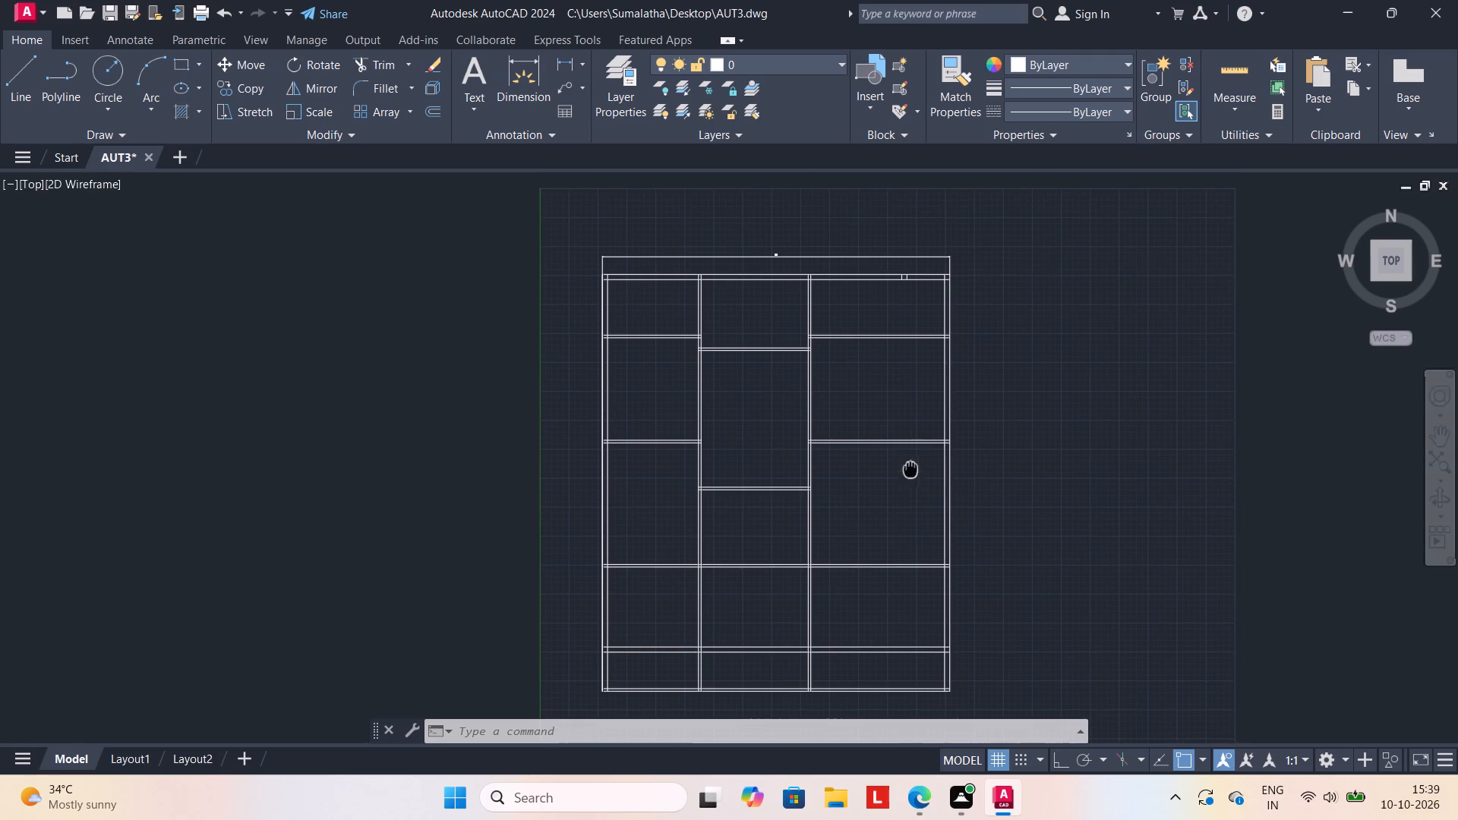
pyautogui.press('Escape')
pyautogui.scroll(2, 847, 244)
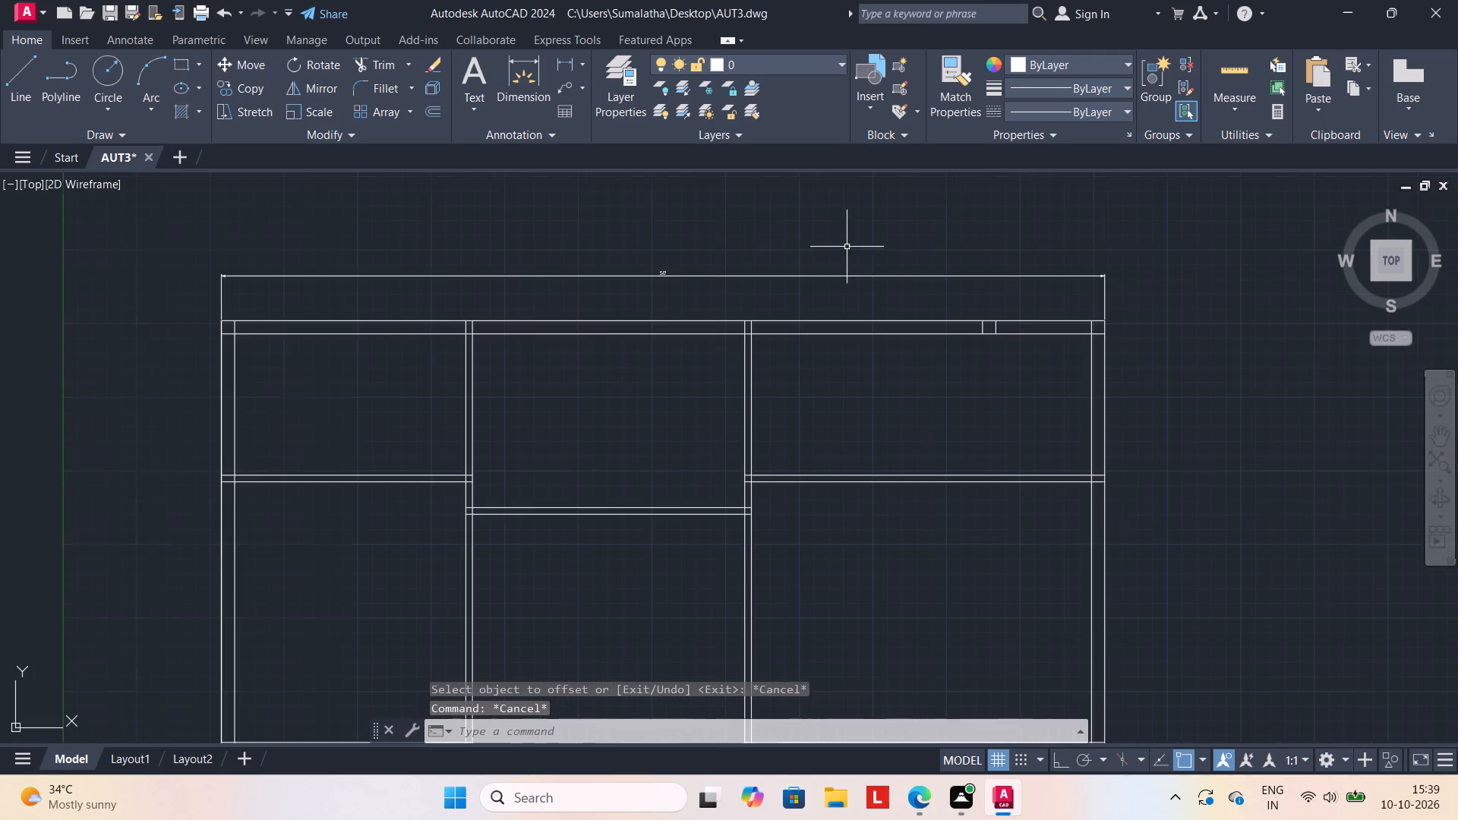
pyautogui.click(835, 273)
pyautogui.press('Delete')
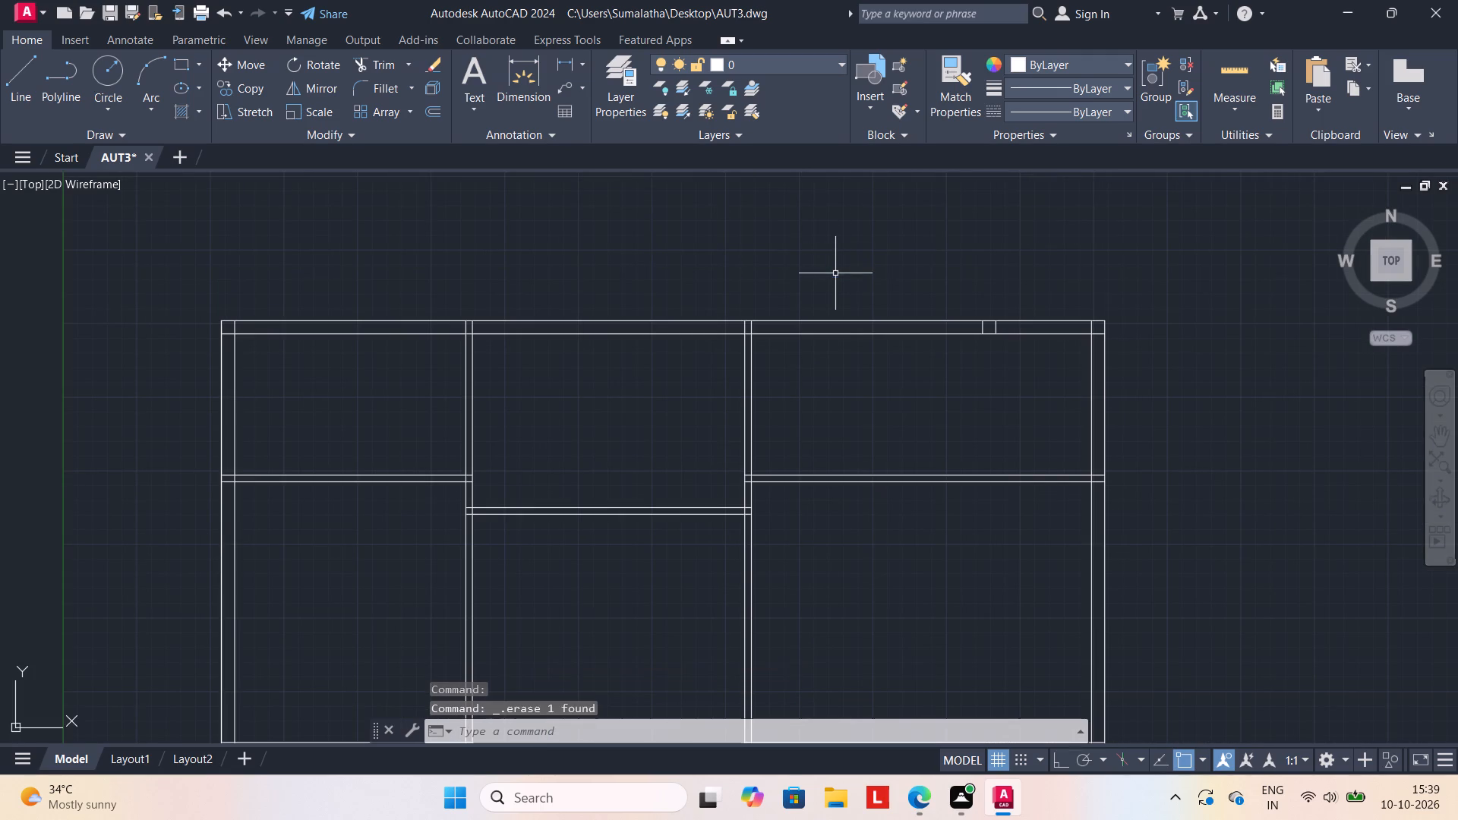
# Offset the right line of the vertical partition between the middle and right bays 14'9" to the right.
pyautogui.scroll(-1, 931, 445)
pyautogui.moveTo(931, 445); pyautogui.dragTo(928, 378, button='middle')
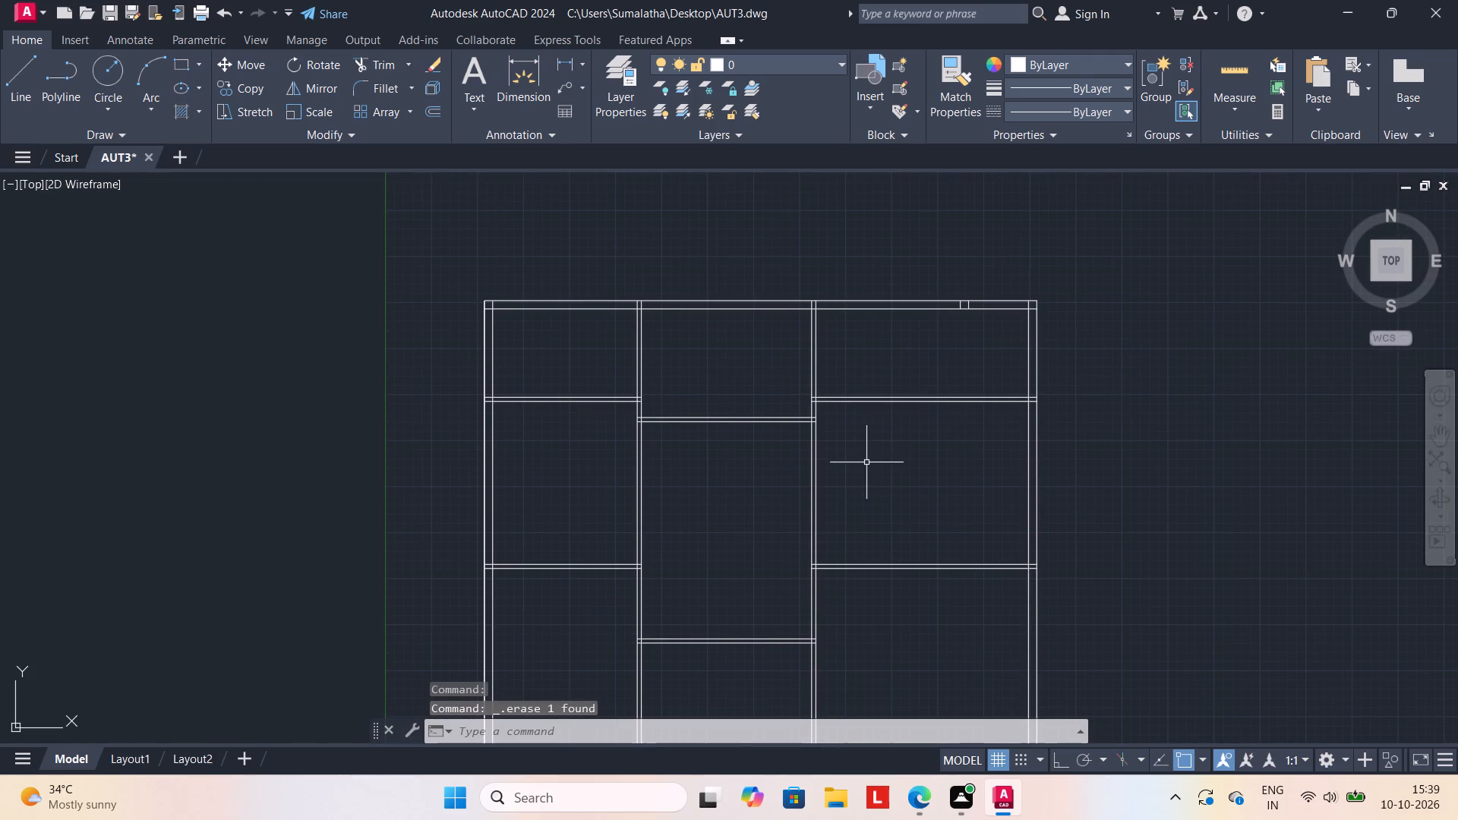
pyautogui.press('Escape')
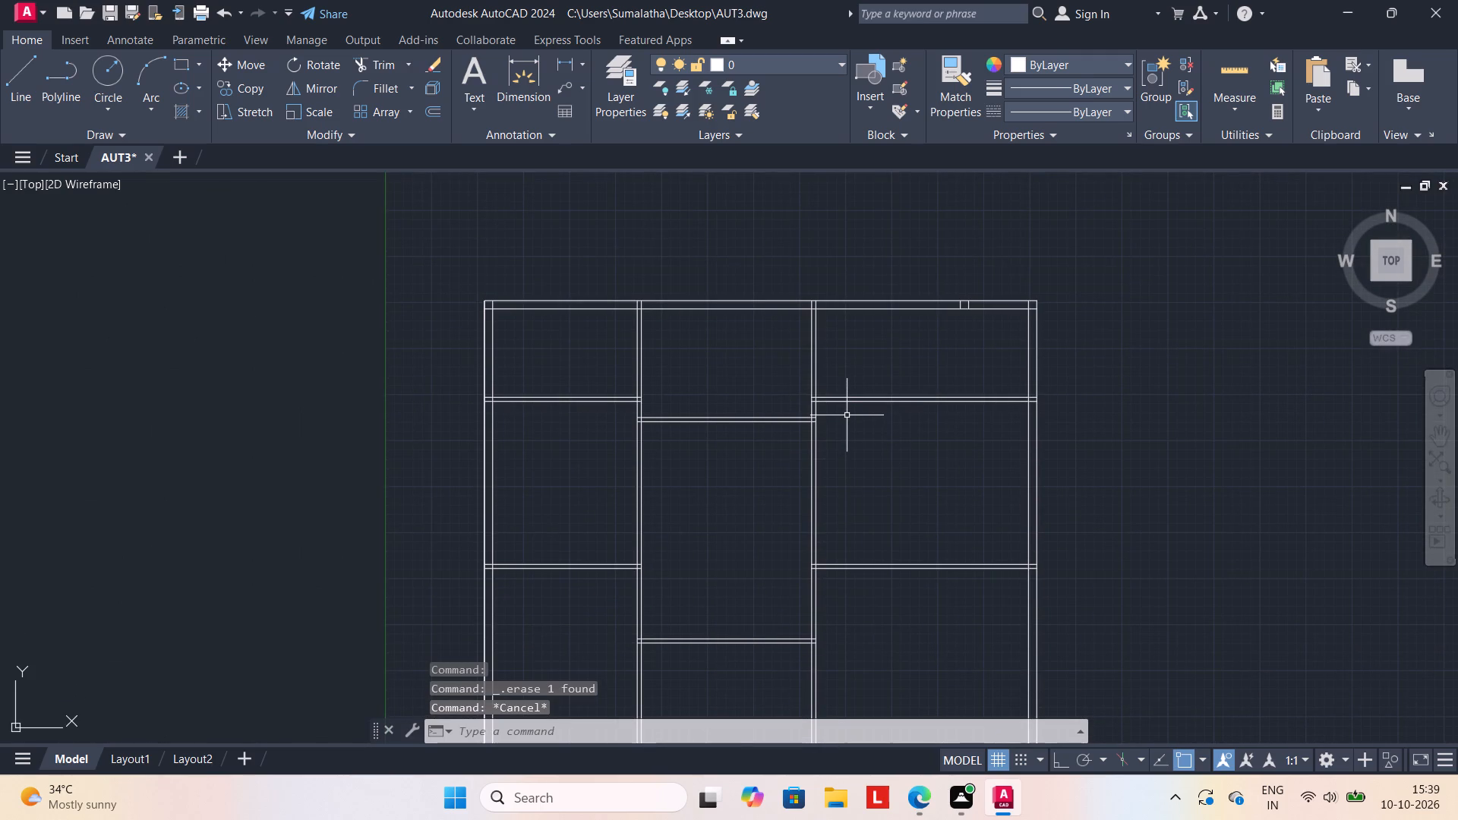
pyautogui.press('o')
pyautogui.press('Return')
pyautogui.press('1')
pyautogui.write('4\'9"')
pyautogui.press('Return')
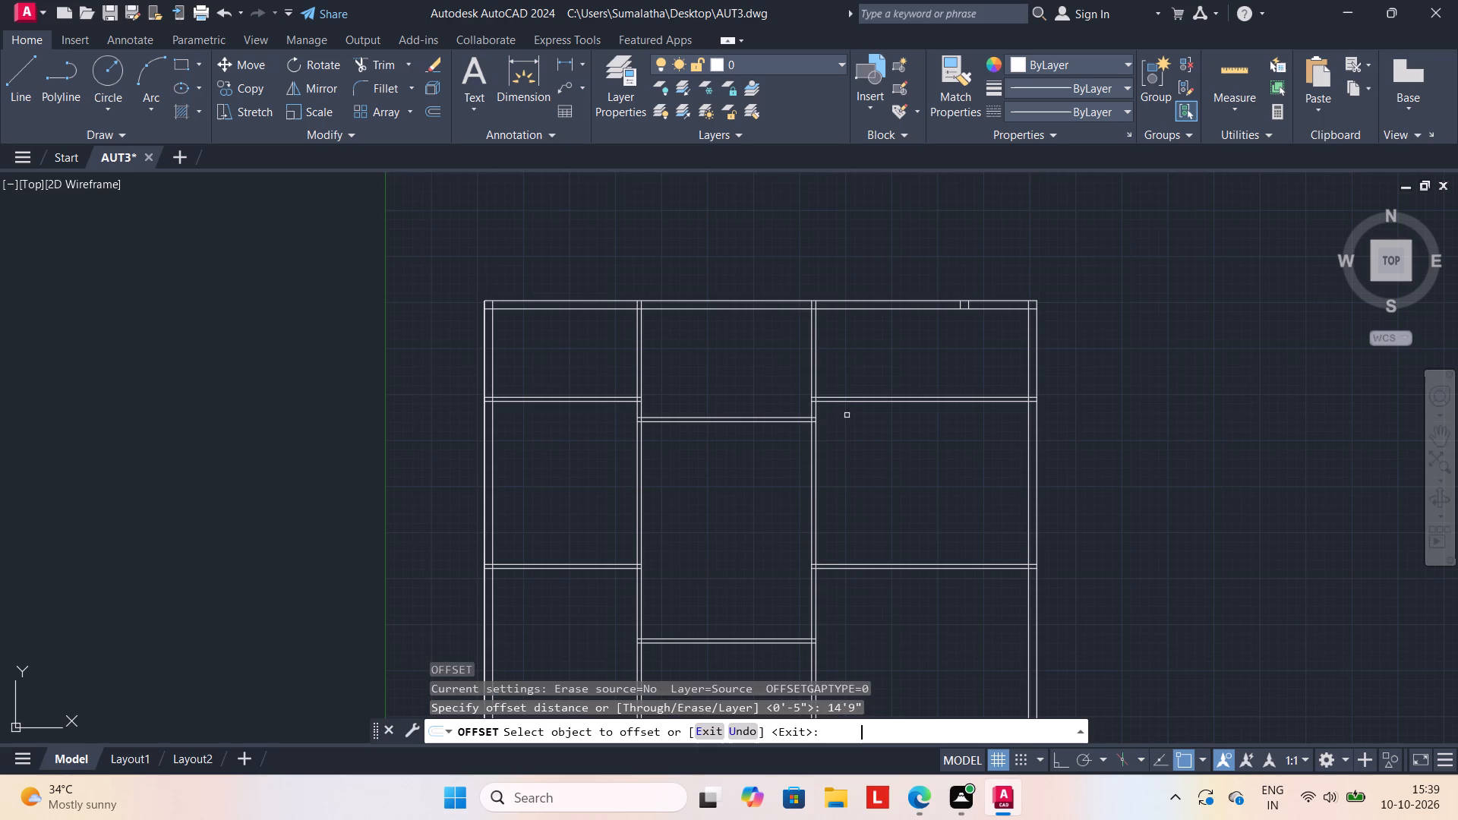
pyautogui.click(816, 377)
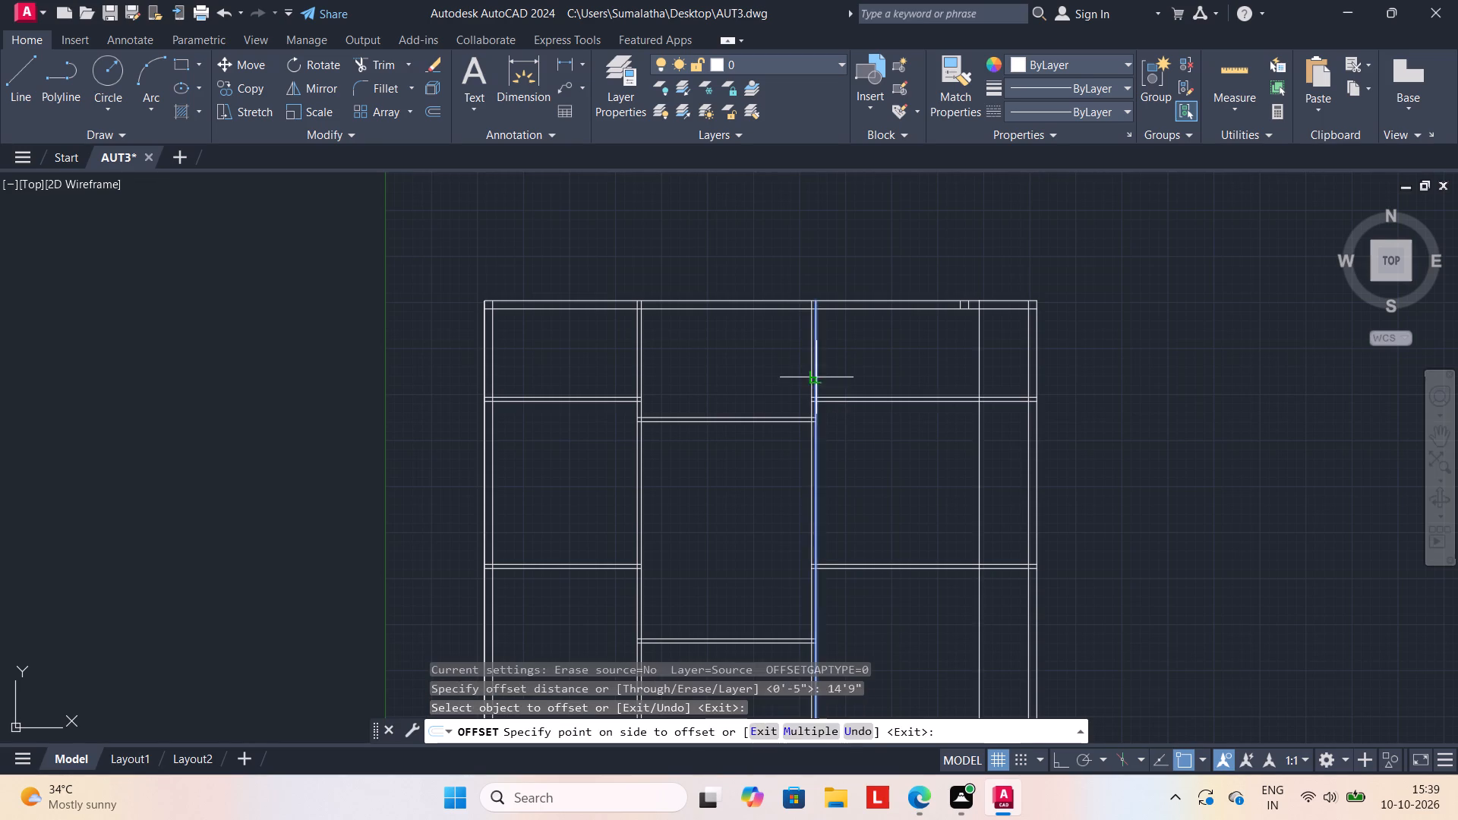
pyautogui.click(889, 386)
pyautogui.press('Escape')
pyautogui.press('Escape')
pyautogui.press('Escape')
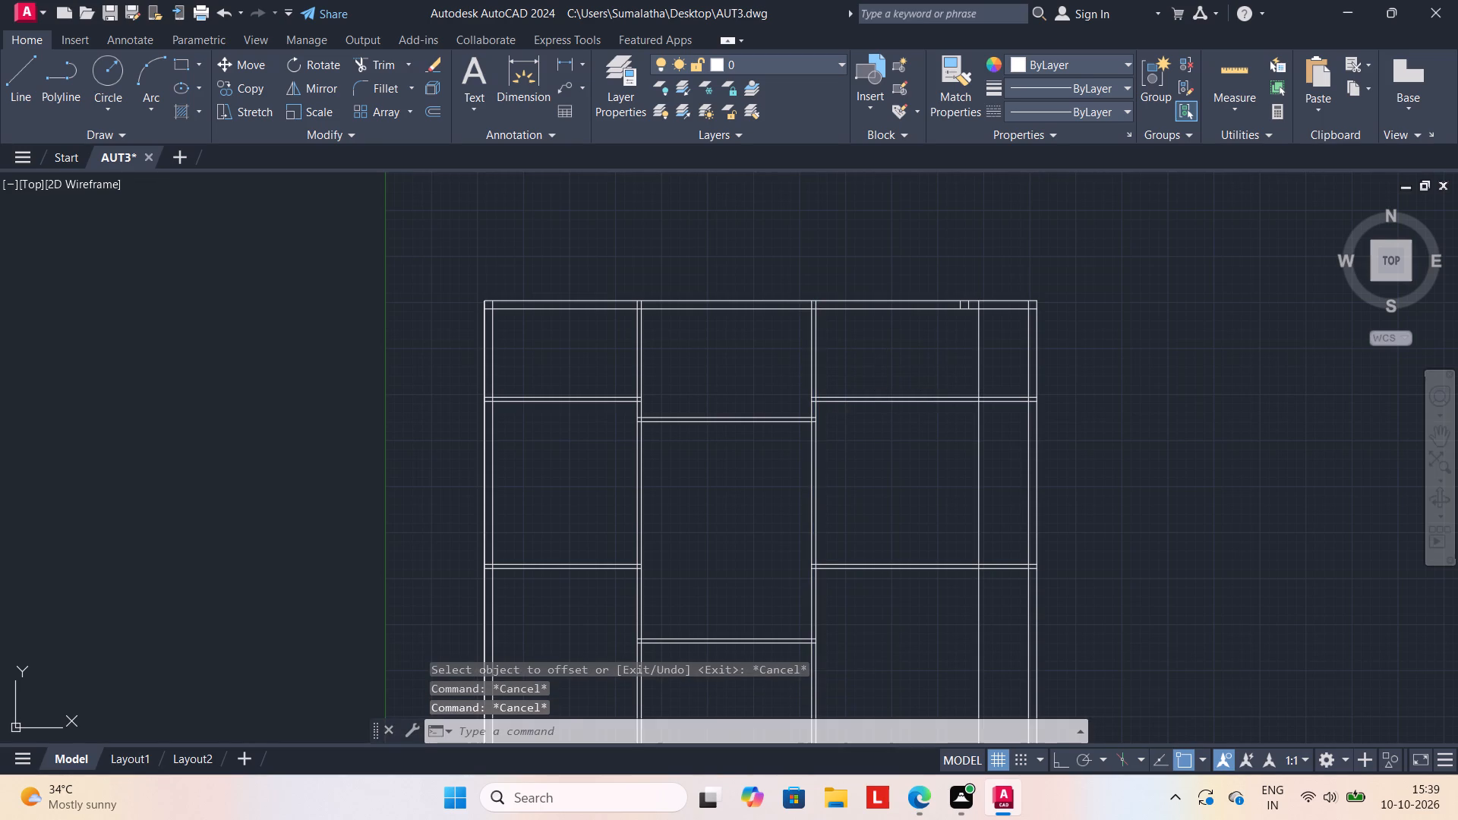
# Offset the new vertical line in the right bay 9" to the right to form a wall.
pyautogui.press('o')
pyautogui.press('Return')
pyautogui.write('9"')
pyautogui.press('Return')
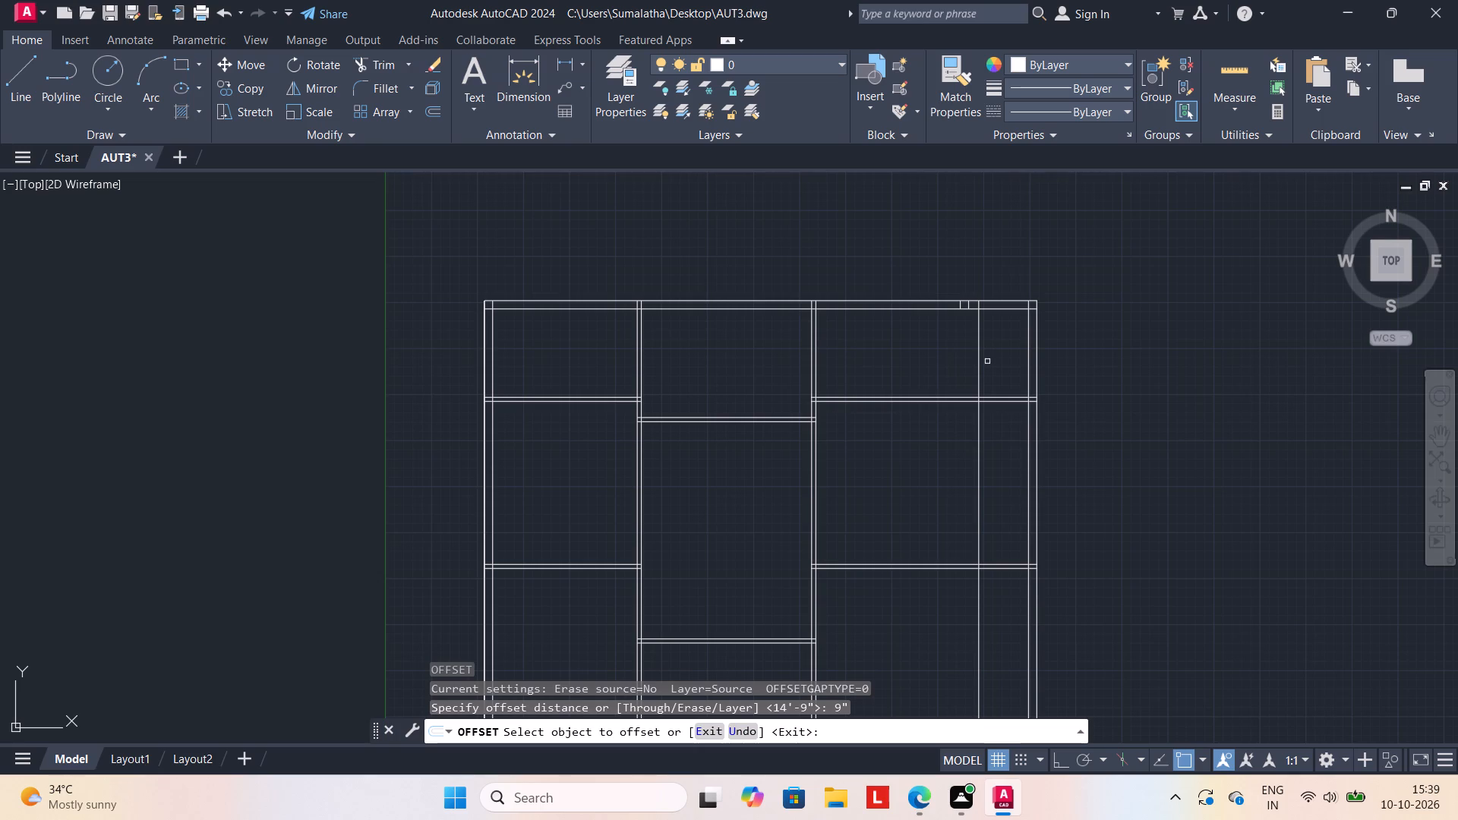
pyautogui.moveTo(980, 365); pyautogui.dragTo(990, 365)
pyautogui.click(996, 366)
pyautogui.press('Escape')
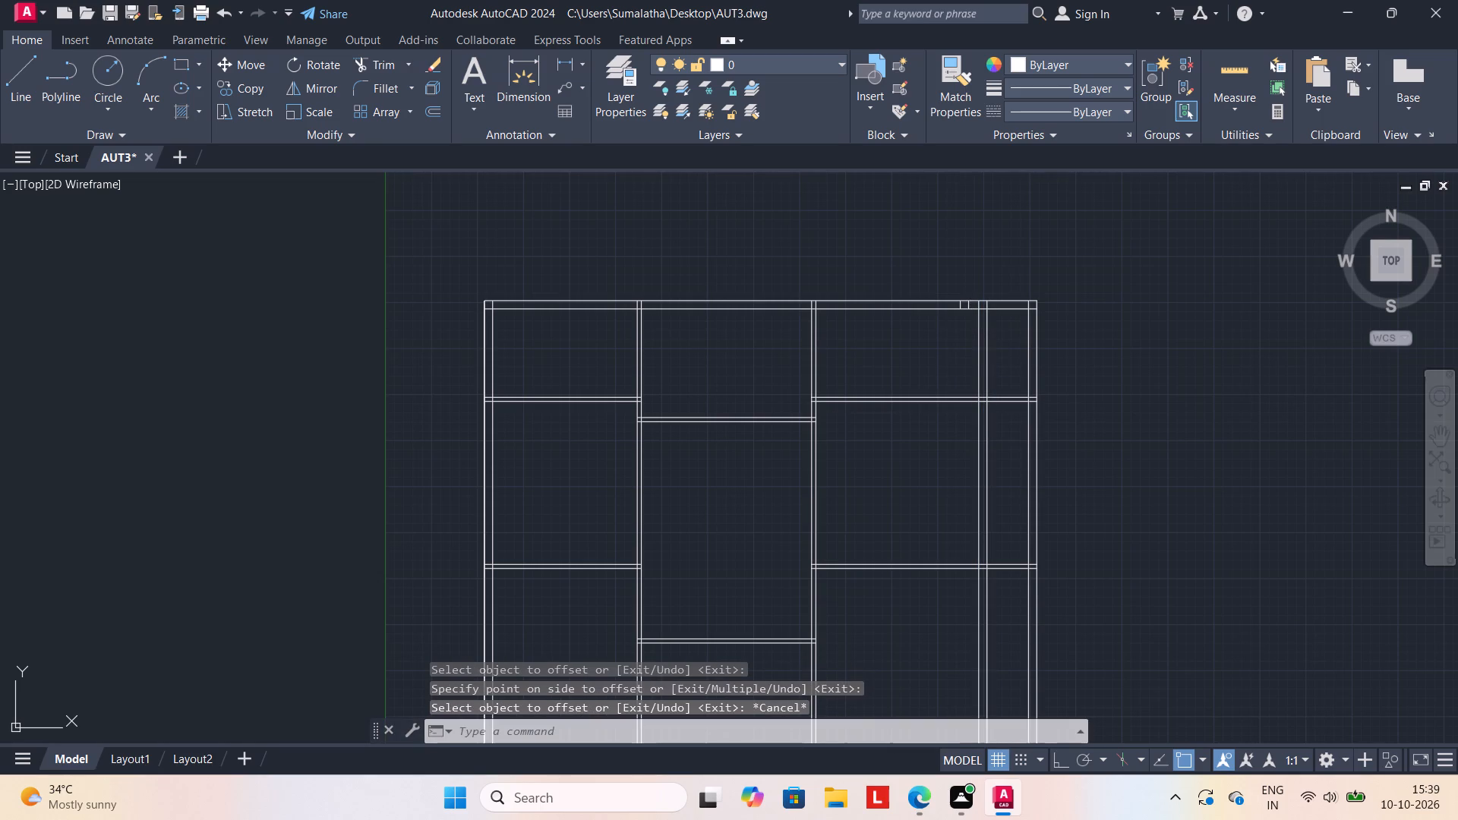
pyautogui.press('Escape')
# Trim the two short stub lines inside the top wall and the new 9" wall's left line where it crosses the top wall.
pyautogui.write('TR')
pyautogui.press('Return')
pyautogui.scroll(2, 980, 276)
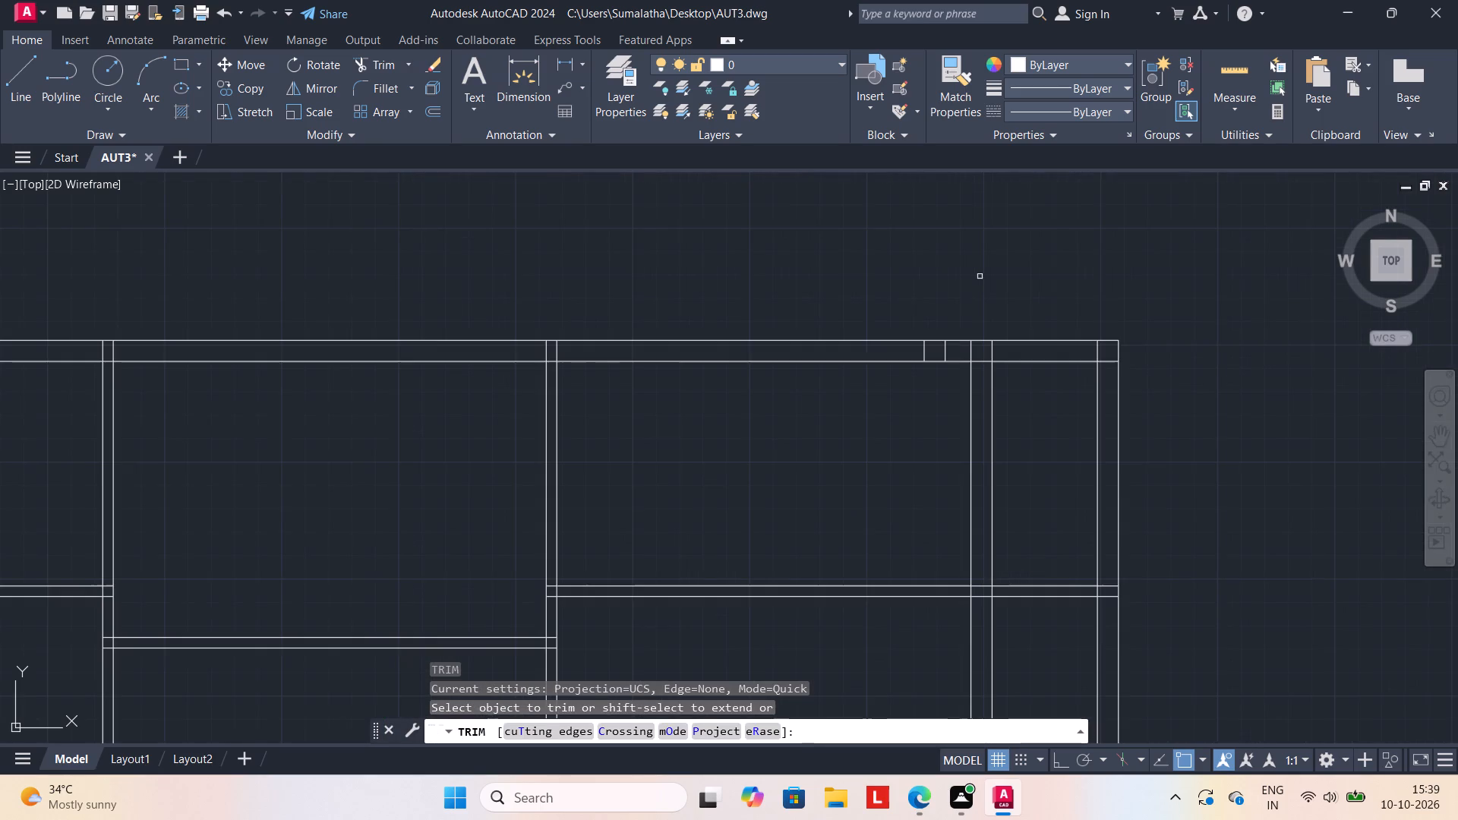
pyautogui.moveTo(901, 351); pyautogui.dragTo(951, 352)
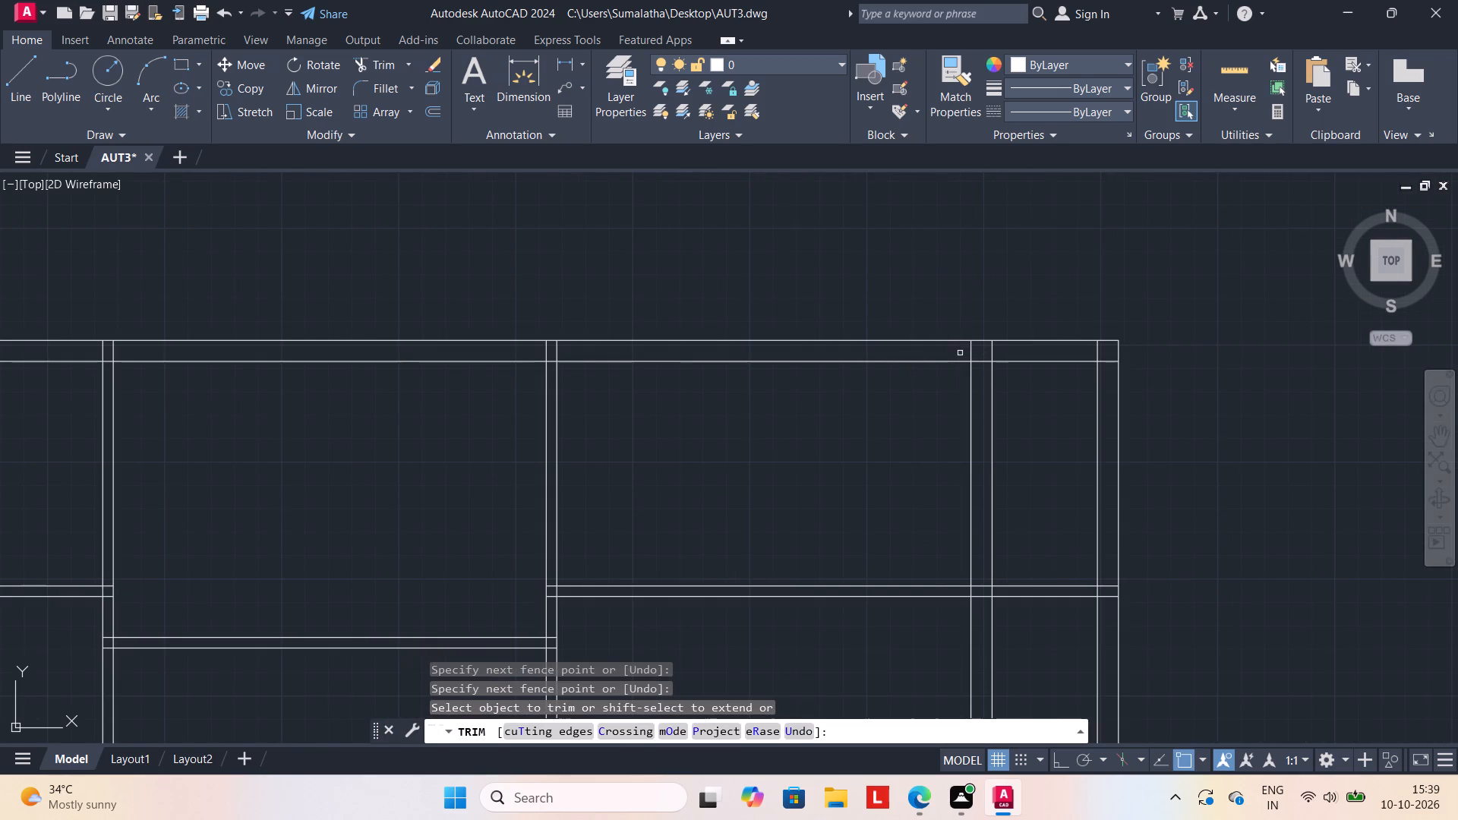
pyautogui.click(974, 353)
pyautogui.press('Escape')
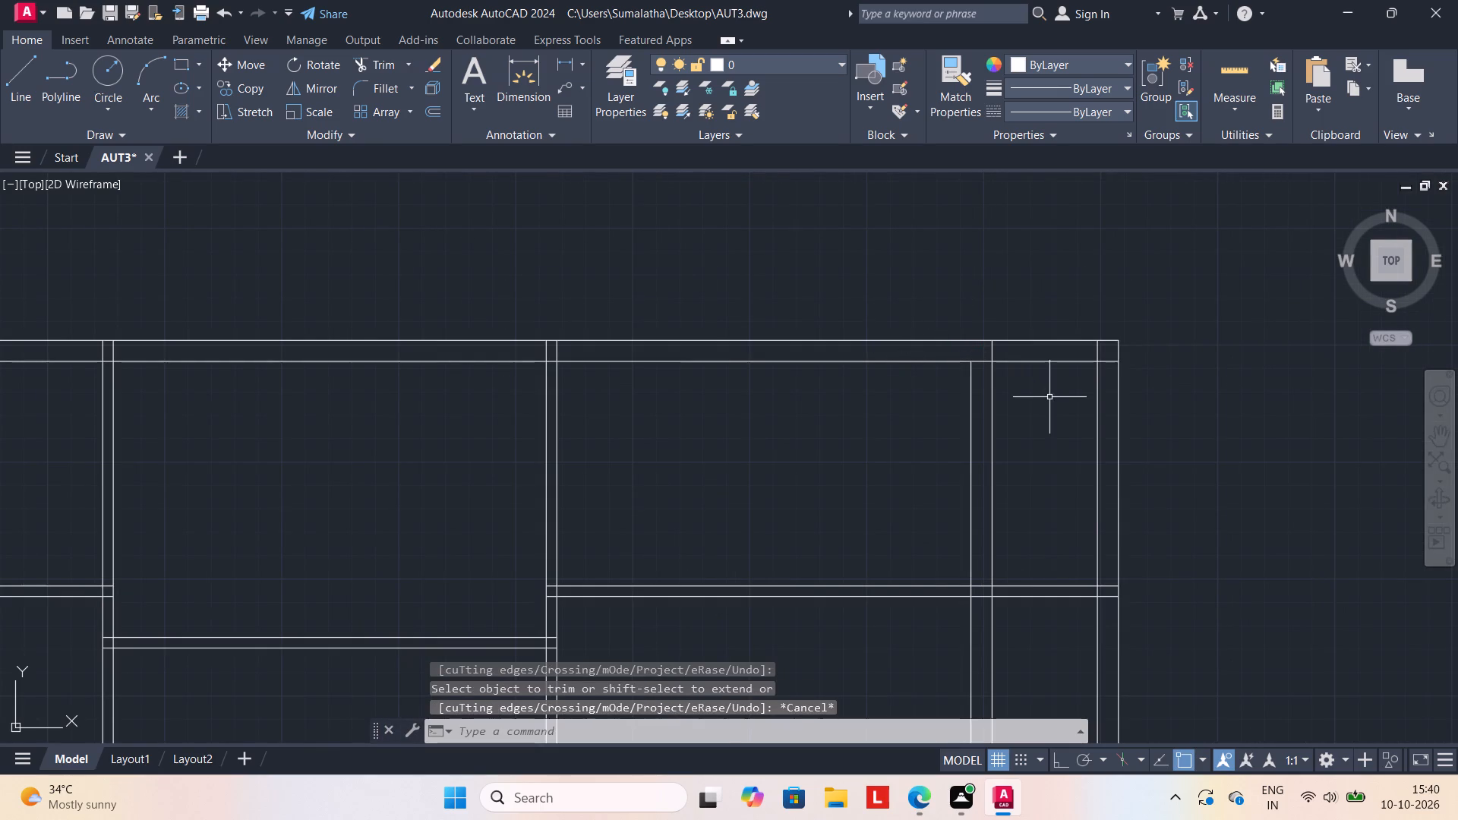
# Add a linear dimension above the top wall from the new 9" wall's right line to the plan's outer right corner.
pyautogui.scroll(-1, 1049, 397)
pyautogui.scroll(1, 1056, 381)
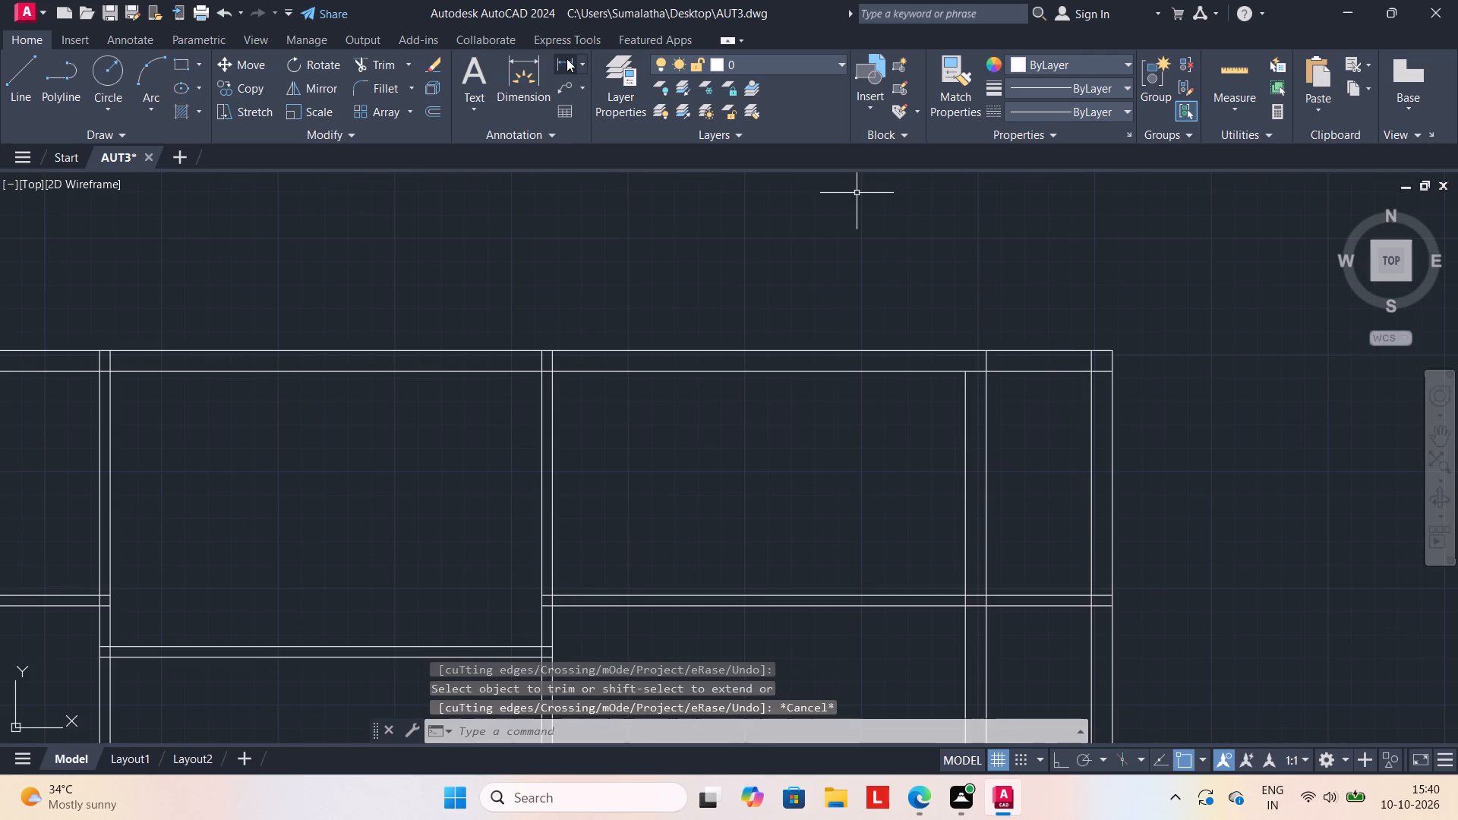
pyautogui.click(564, 58)
pyautogui.moveTo(988, 347); pyautogui.dragTo(999, 345)
pyautogui.click(1112, 345)
pyautogui.click(1112, 314)
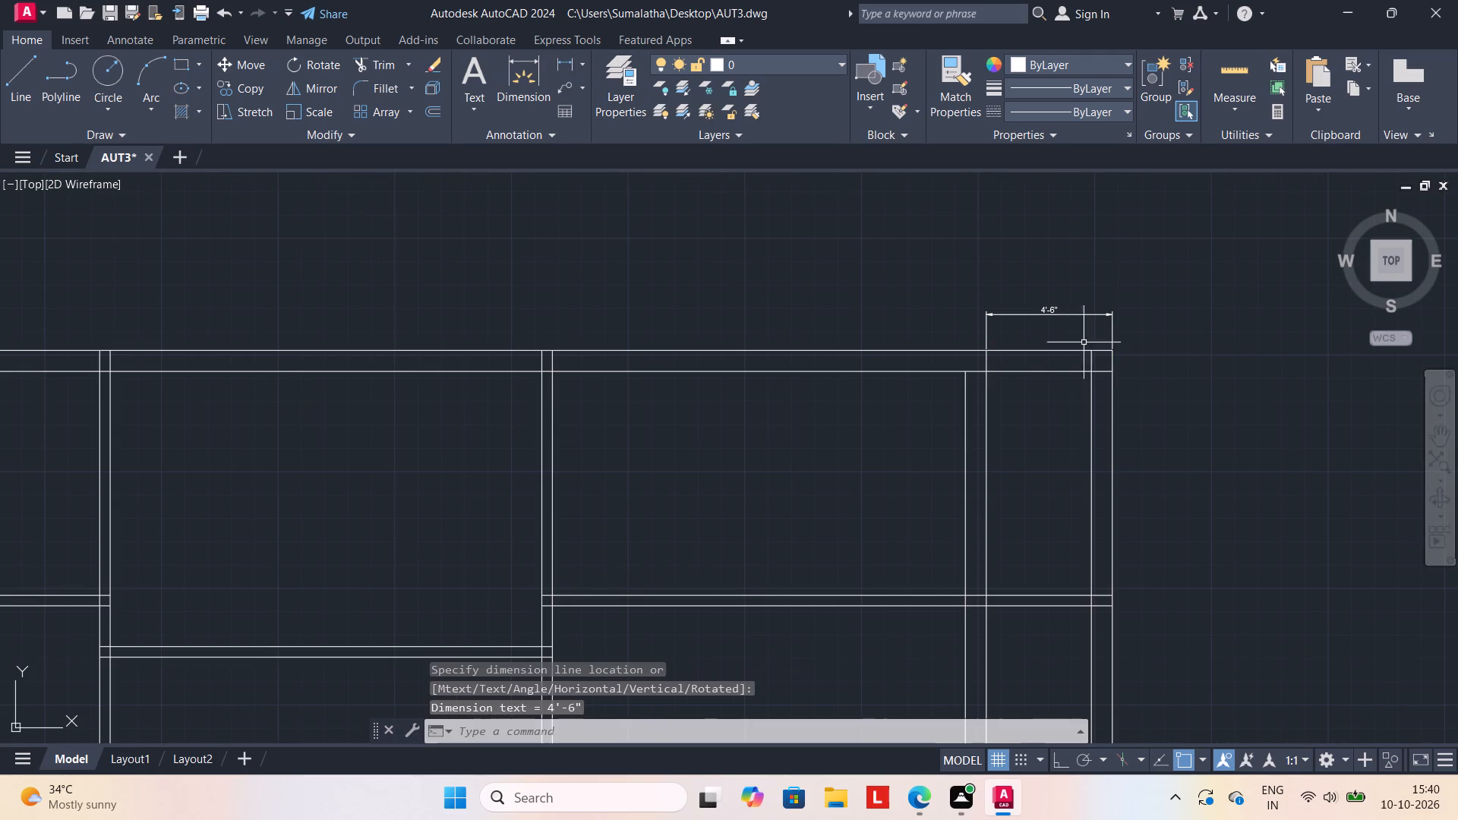
pyautogui.press('Escape')
pyautogui.scroll(-2, 1065, 454)
pyautogui.moveTo(1063, 454); pyautogui.dragTo(1061, 329, button='middle')
pyautogui.press('Escape')
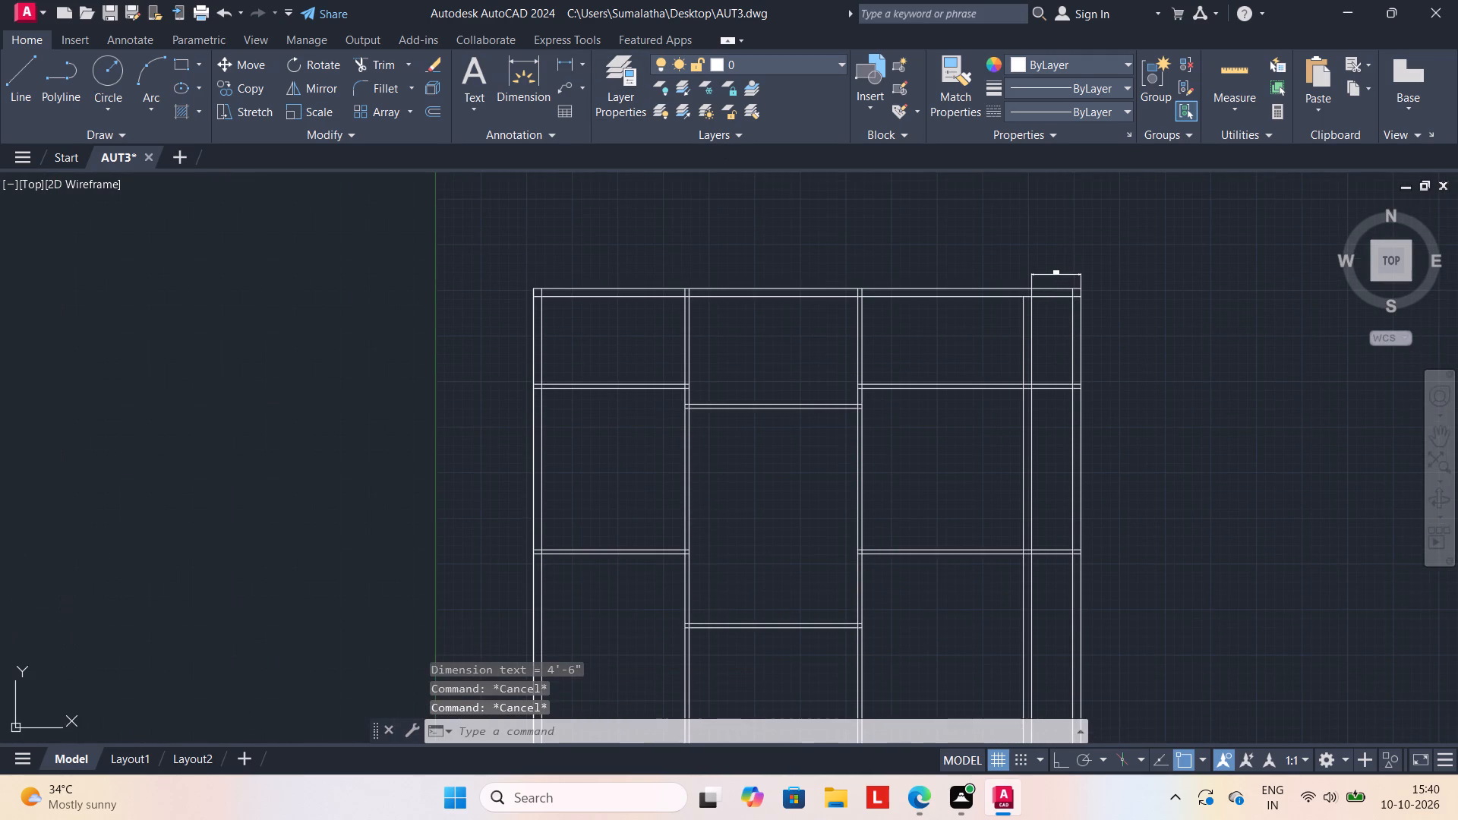
# Offset the plan's outer left line 4'6" outward to the left.
pyautogui.scroll(2, 1058, 322)
pyautogui.scroll(-2, 1050, 320)
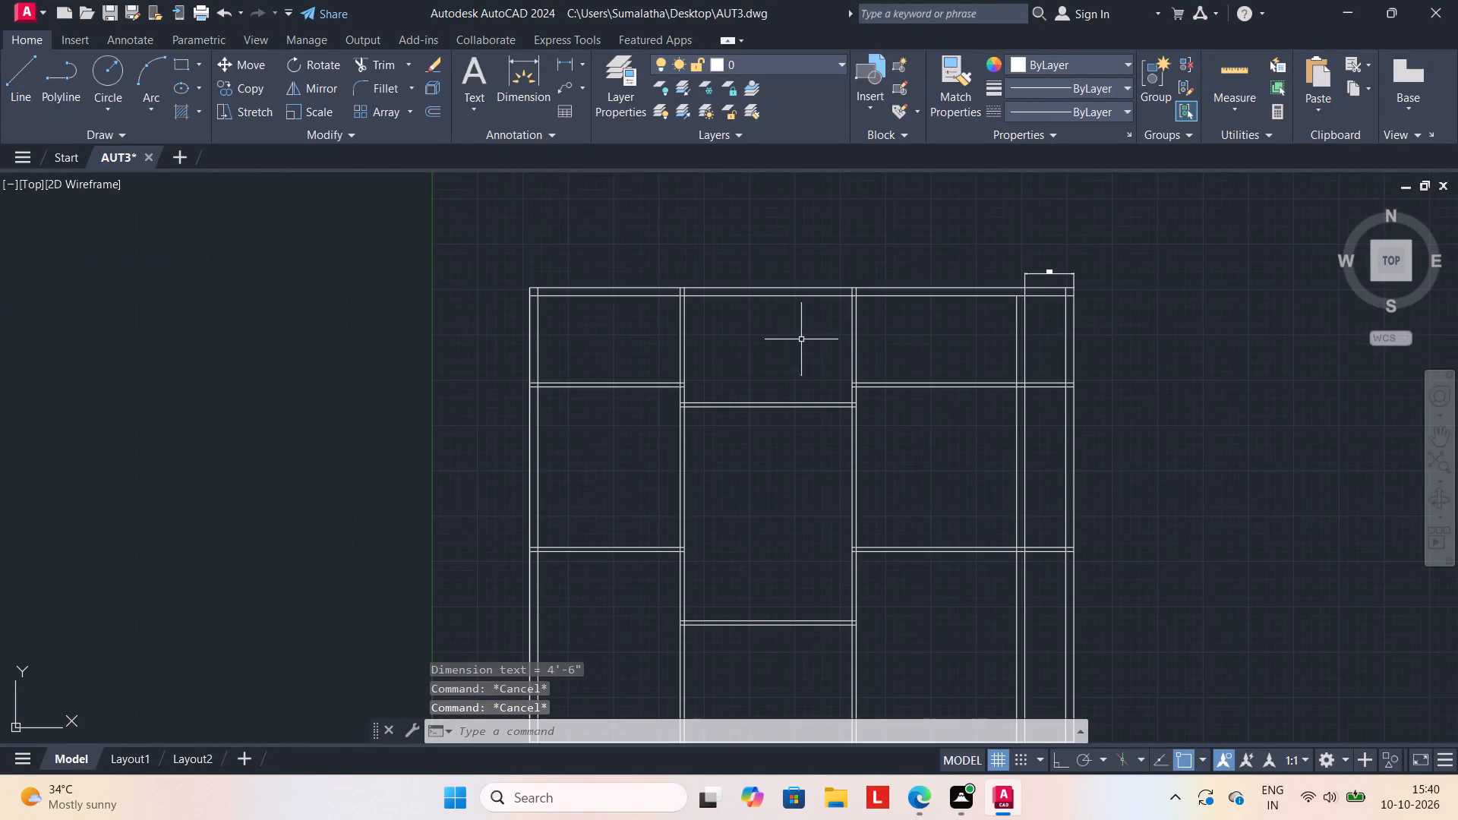
pyautogui.moveTo(633, 338); pyautogui.dragTo(723, 337, button='middle')
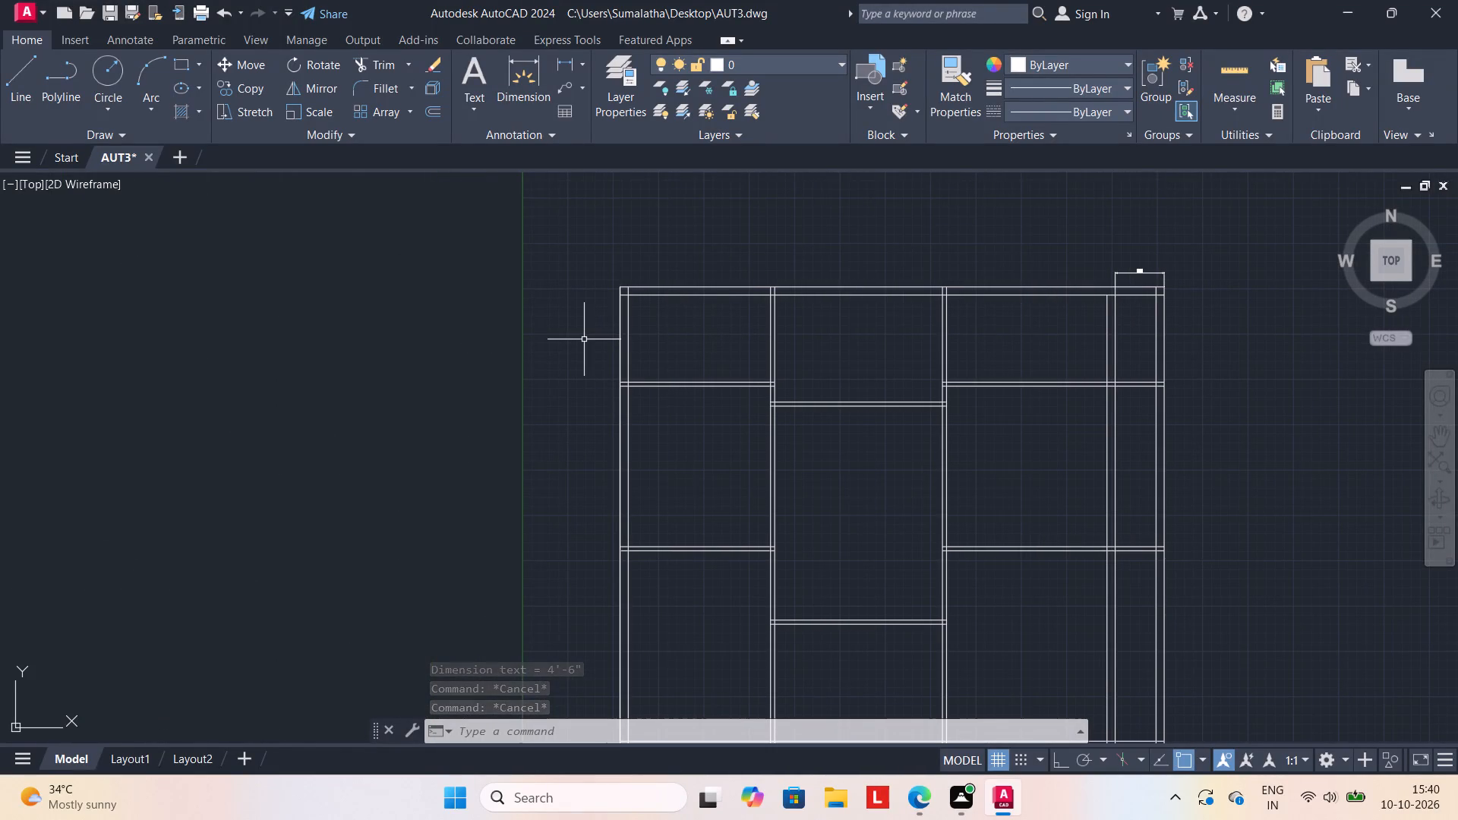
pyautogui.press('o')
pyautogui.press('Return')
pyautogui.write('4\'6"')
pyautogui.press('Return')
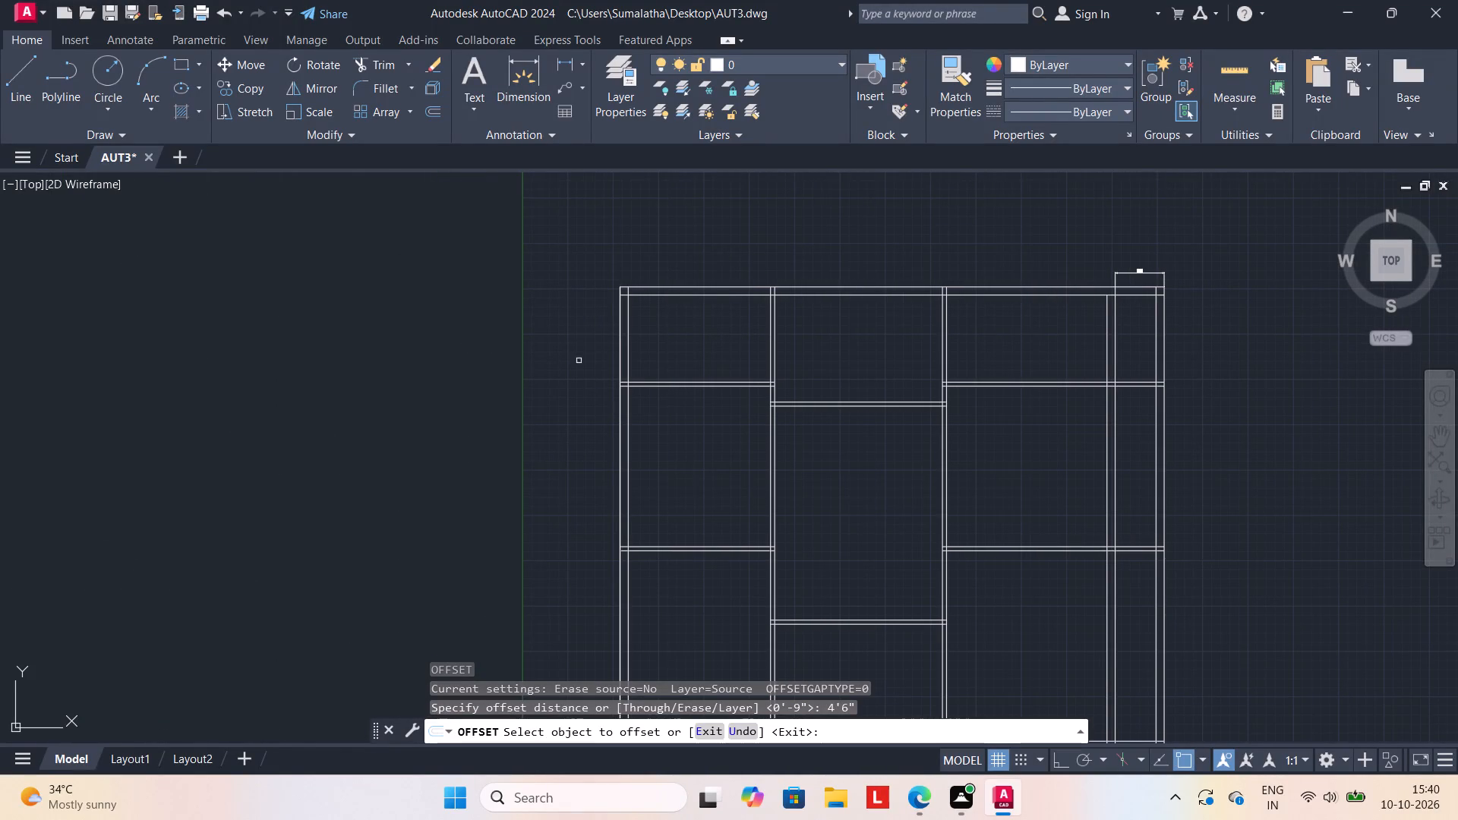
pyautogui.moveTo(619, 344); pyautogui.dragTo(609, 343)
pyautogui.click(596, 351)
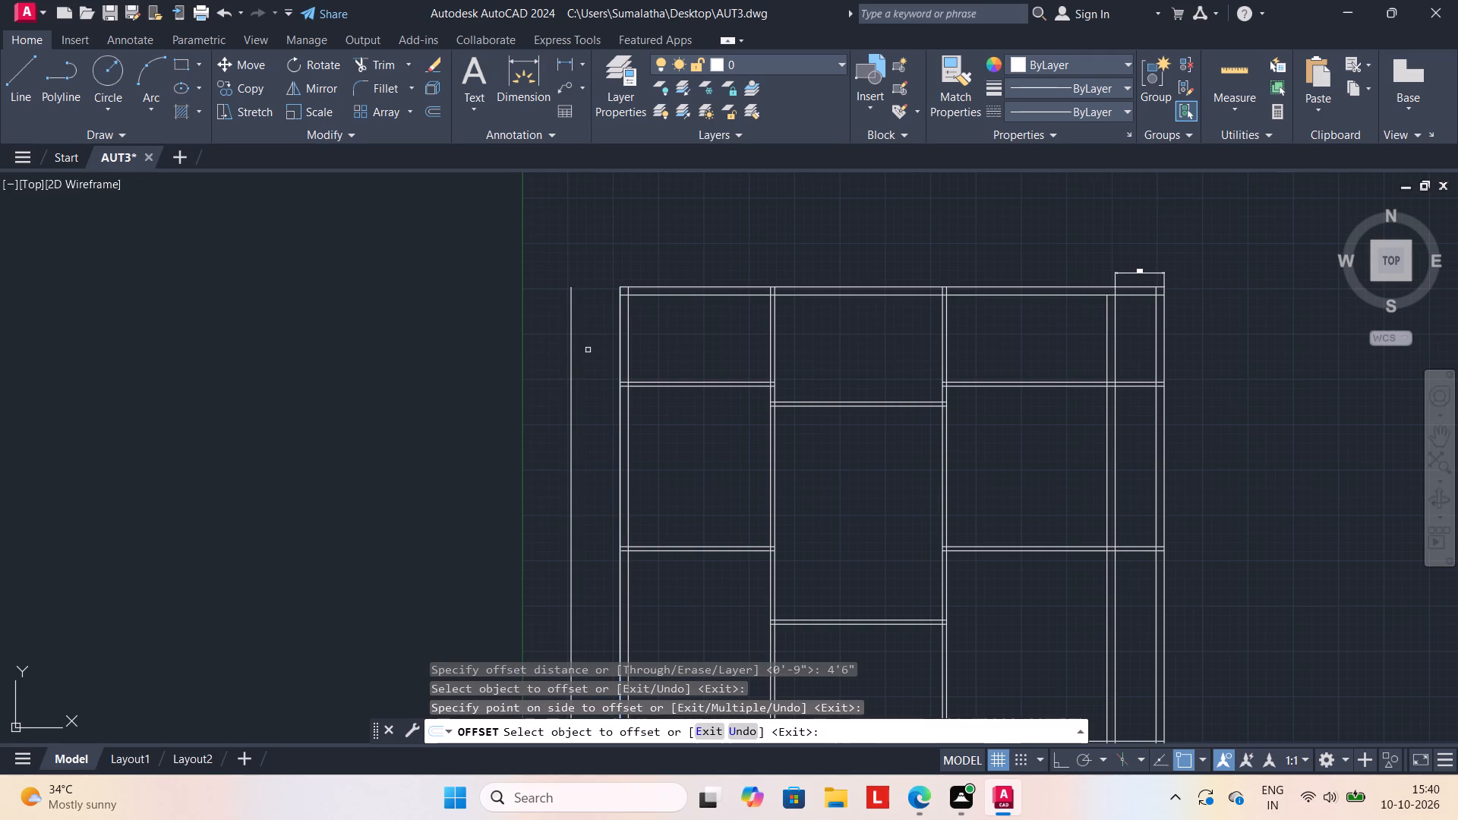
pyautogui.press('Escape')
pyautogui.press('Escape')
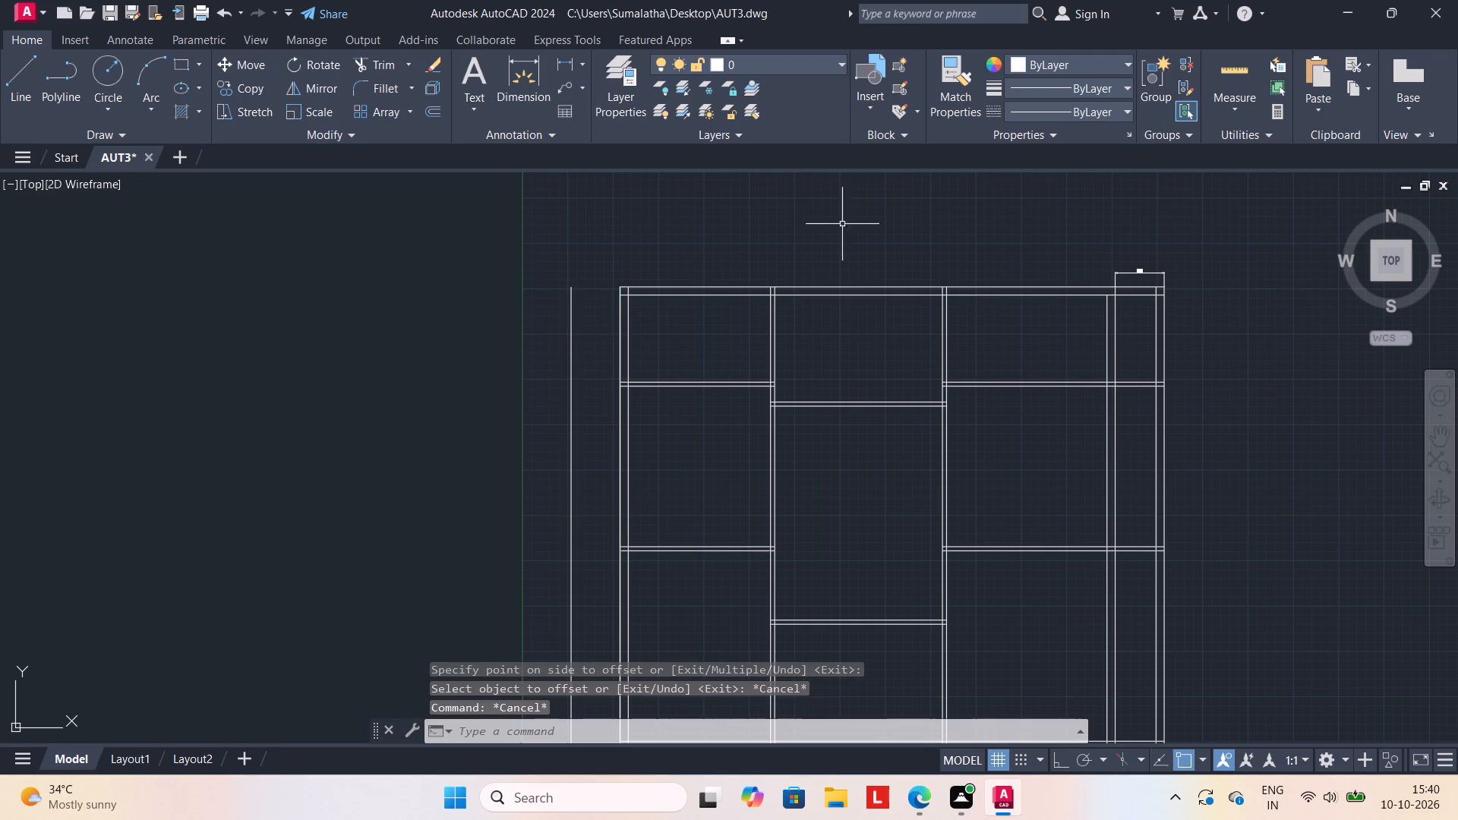
# Extend both lines of the top wall left to the new outer vertical line.
pyautogui.press('e')
pyautogui.press('x')
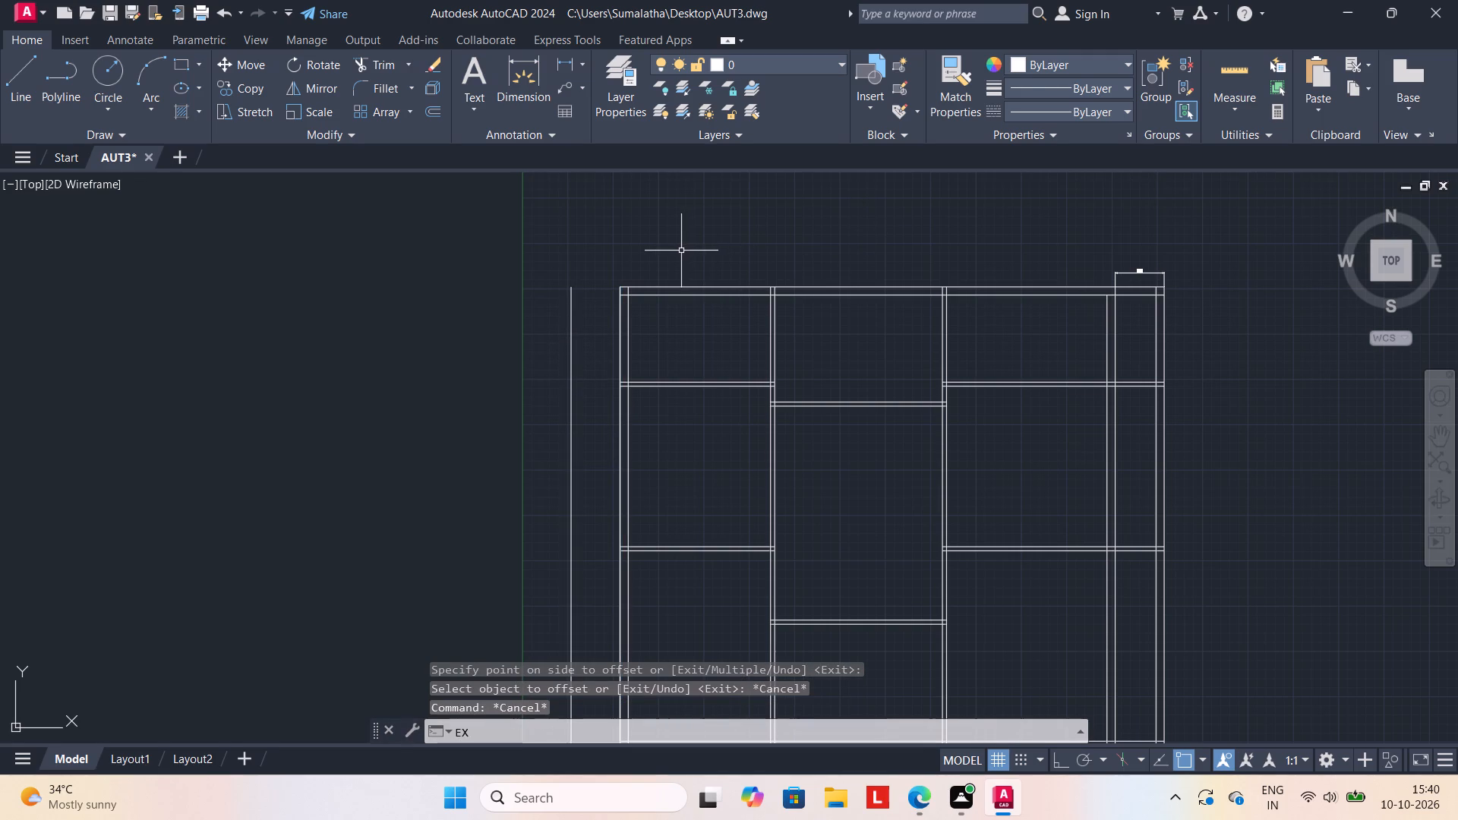
pyautogui.press('Return')
pyautogui.click(664, 285)
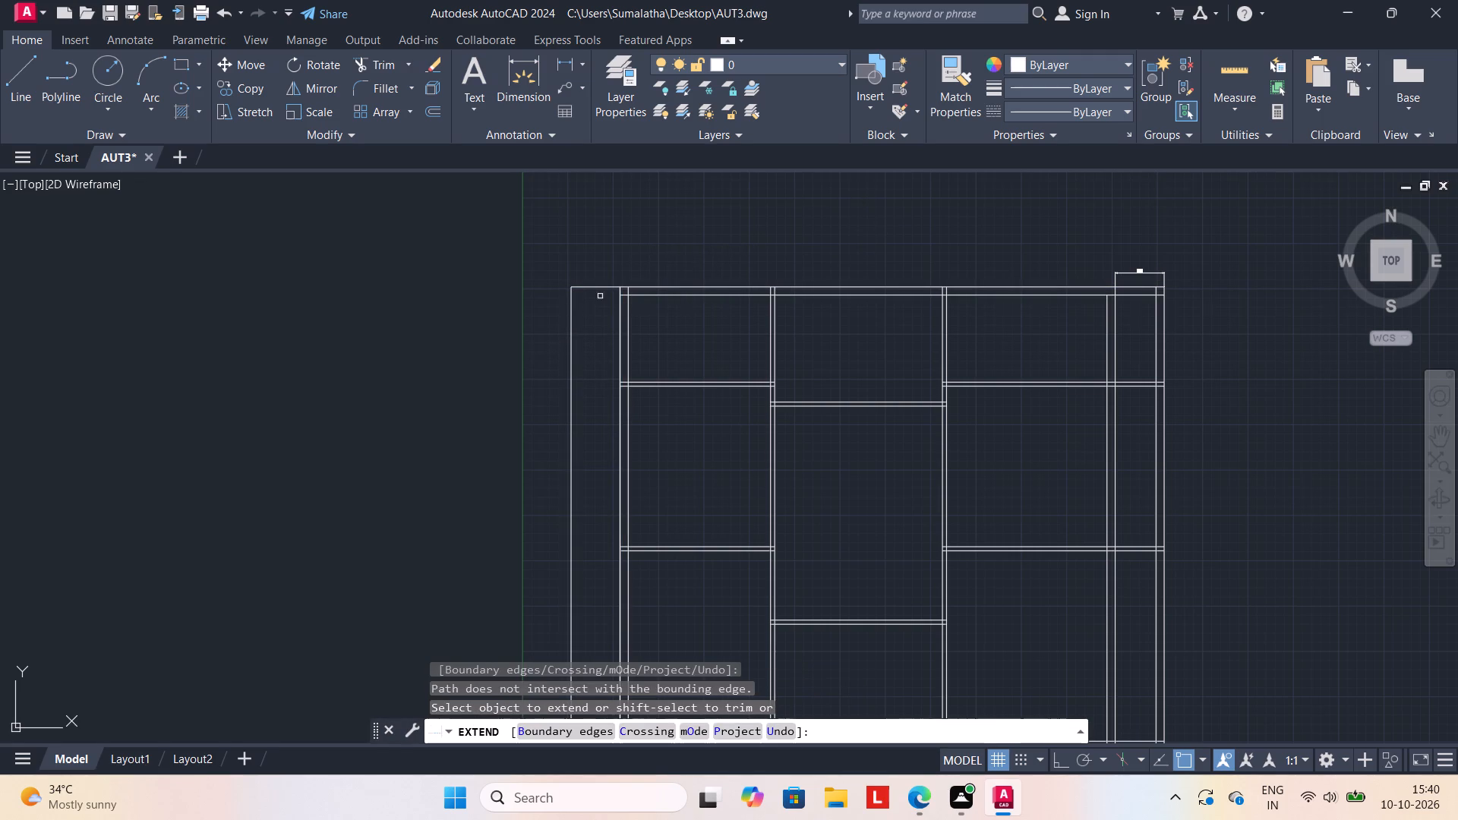
pyautogui.click(657, 297)
pyautogui.press('Escape')
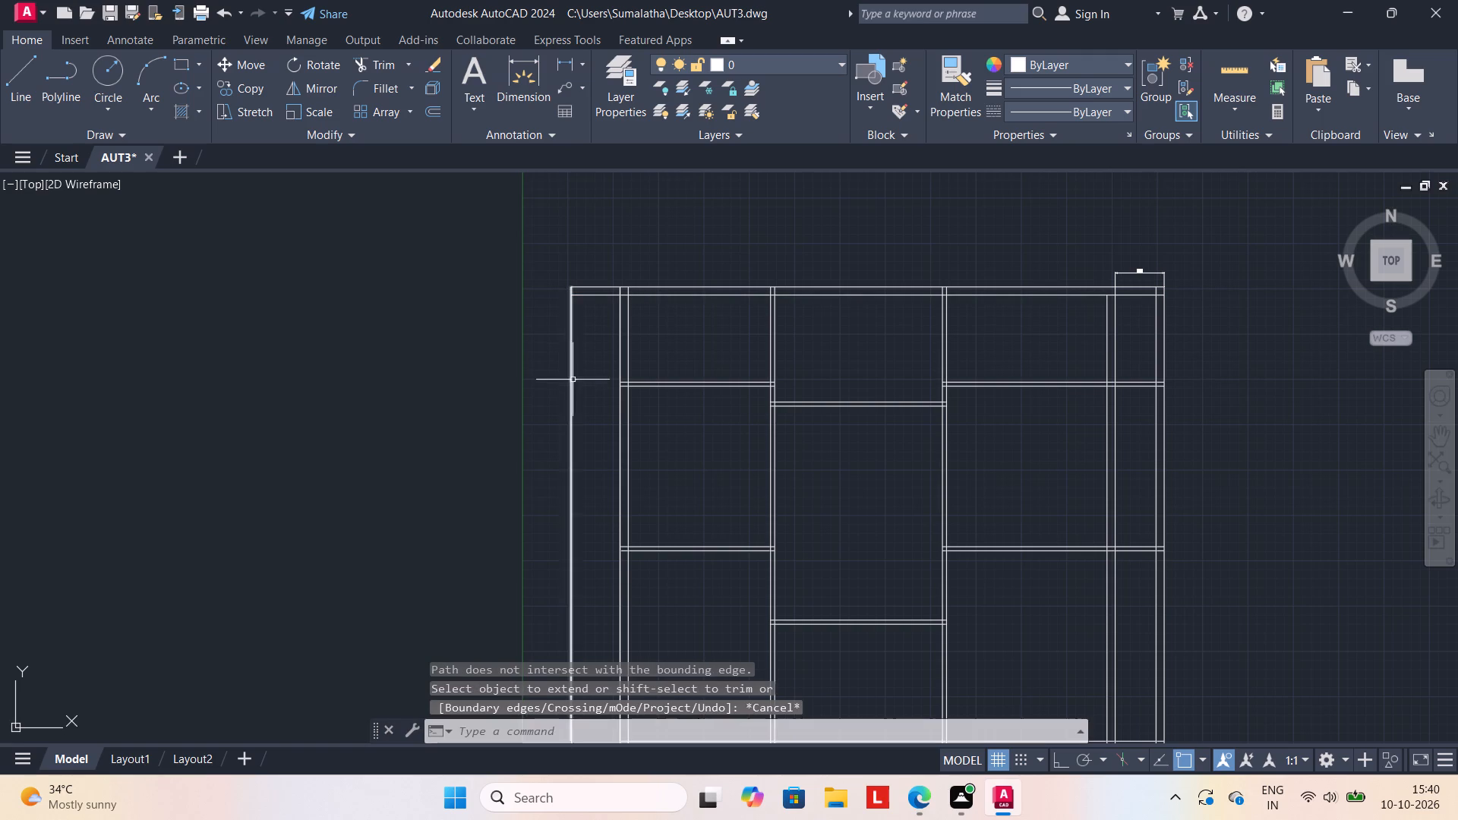
# Offset the new outer left vertical line 4.5" to the right to form a wall.
pyautogui.moveTo(573, 383); pyautogui.dragTo(586, 329, button='middle')
pyautogui.press('o')
pyautogui.press('Return')
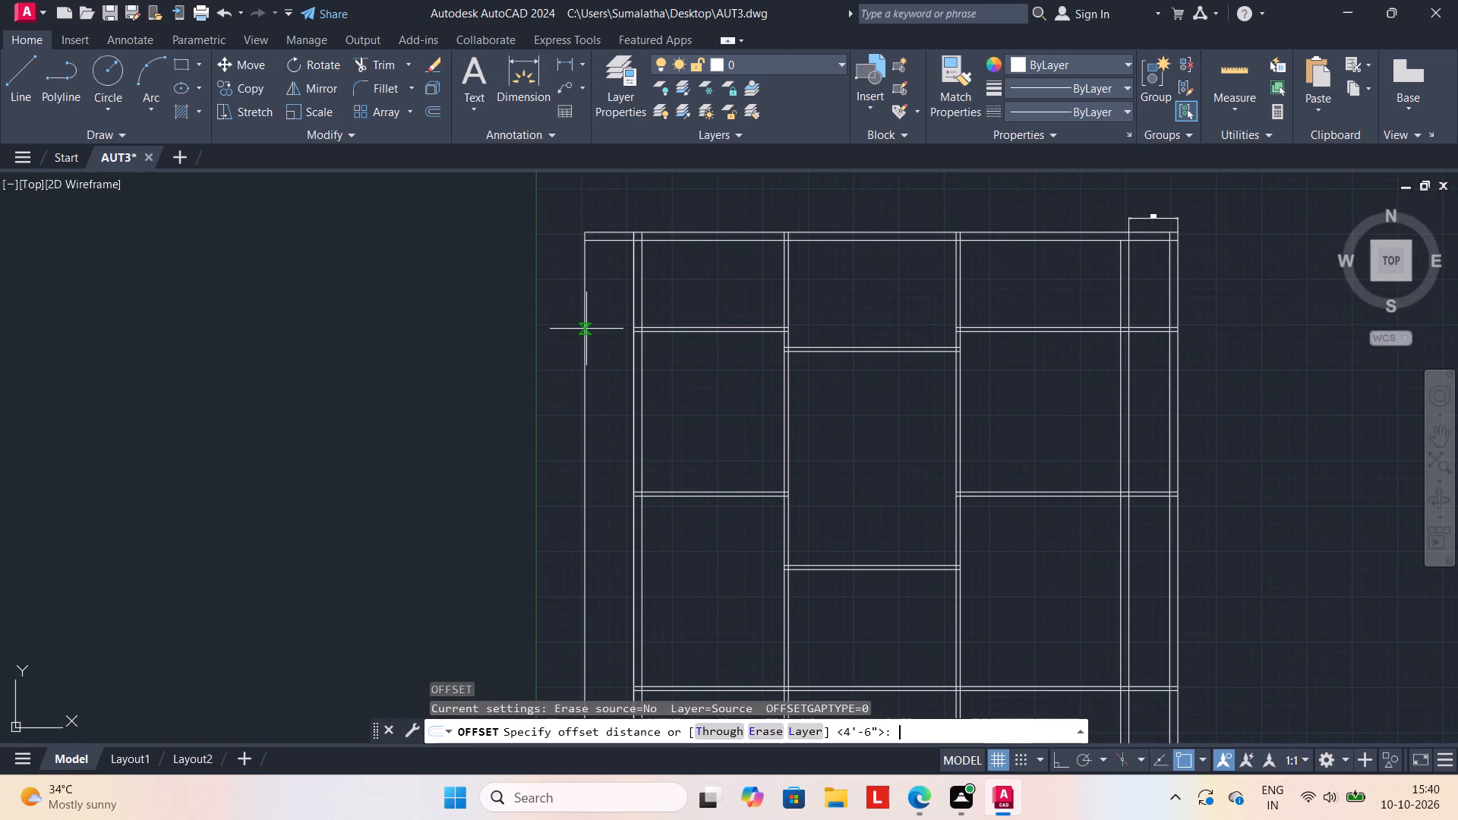
pyautogui.write('4.5"')
pyautogui.press('Return')
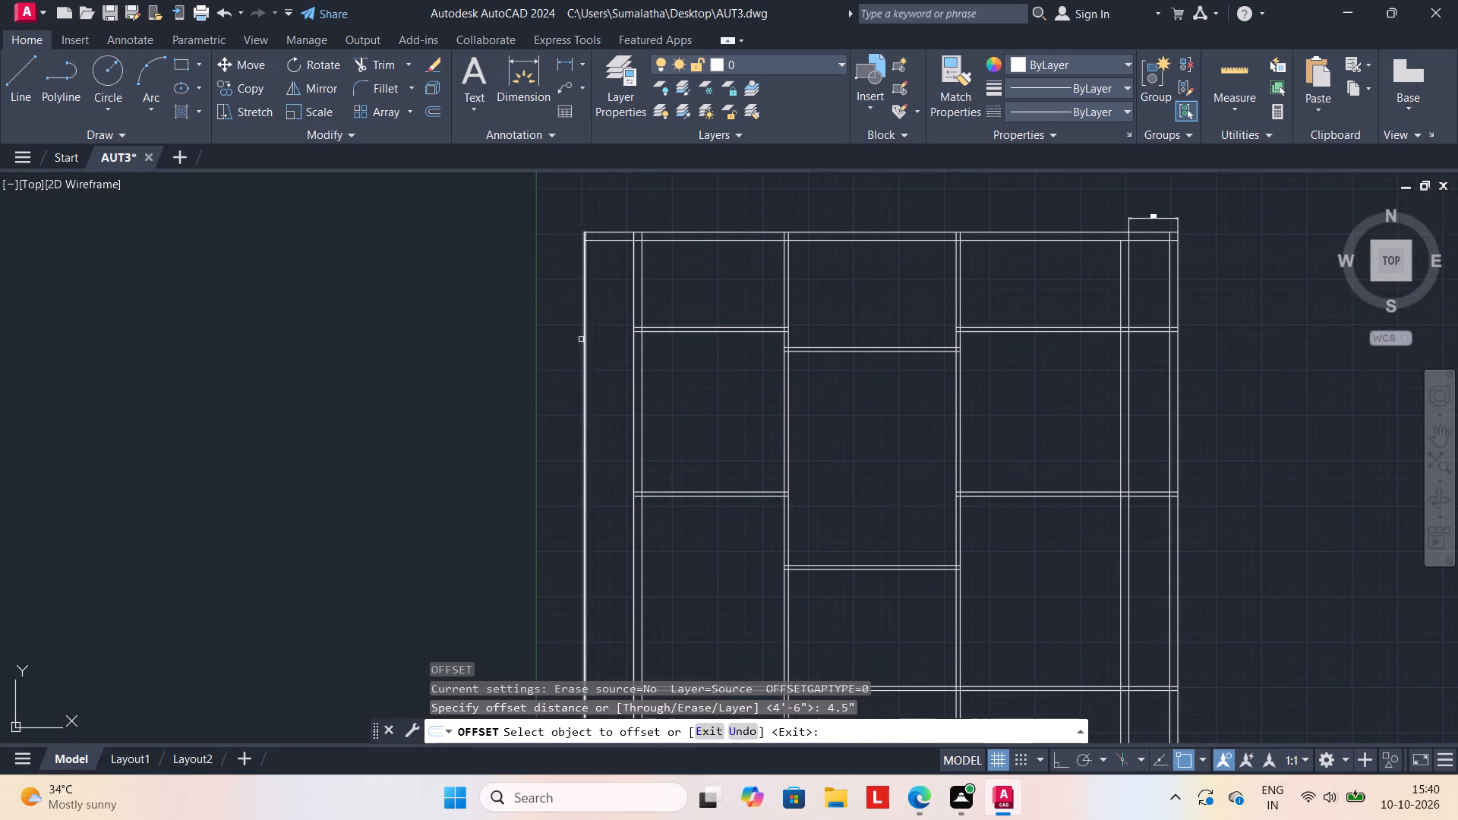
pyautogui.moveTo(585, 355); pyautogui.dragTo(599, 355)
pyautogui.click(617, 361)
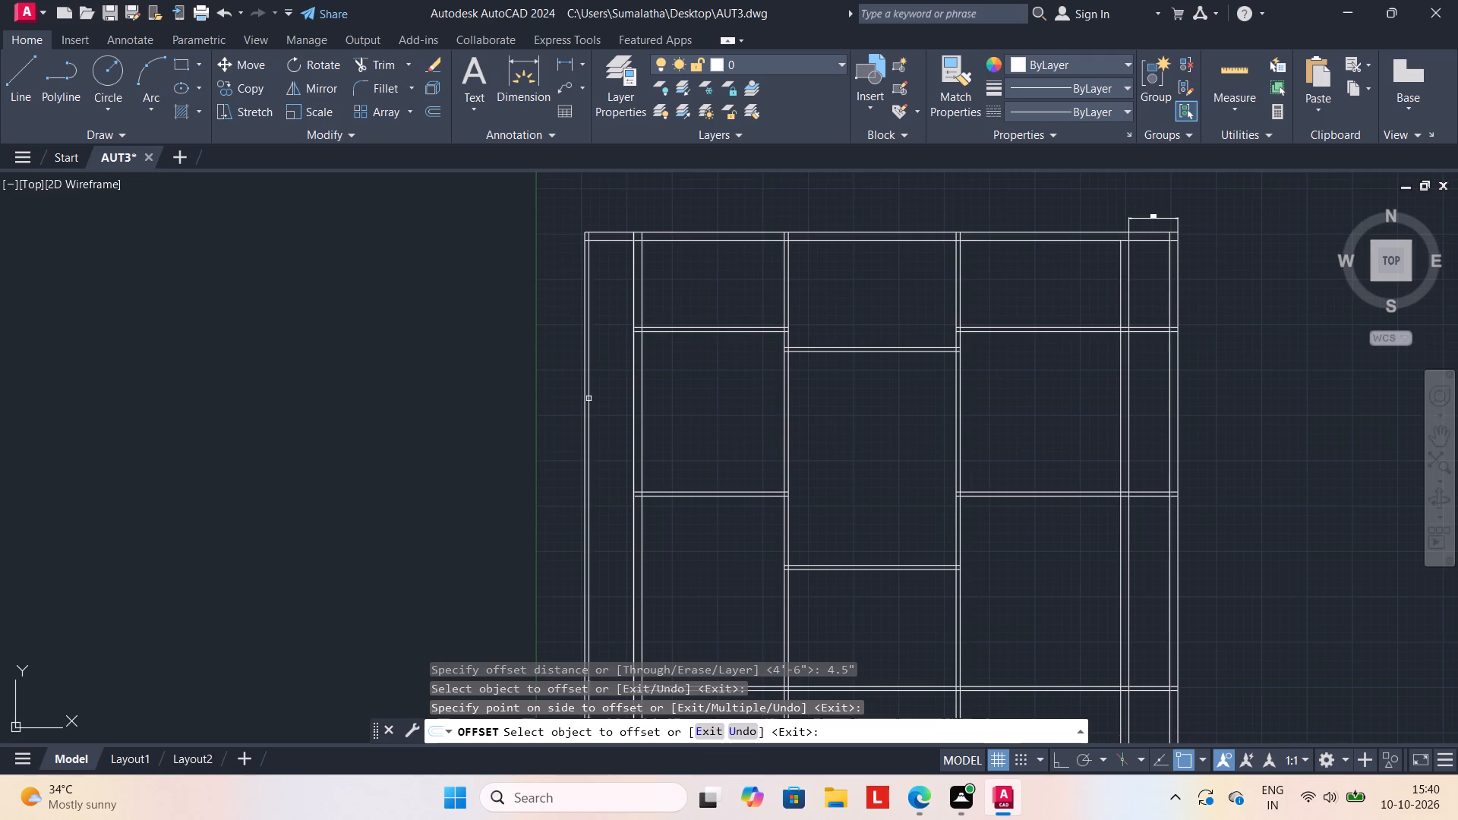
pyautogui.scroll(-1, 611, 462)
pyautogui.moveTo(610, 462); pyautogui.dragTo(590, 258, button='middle')
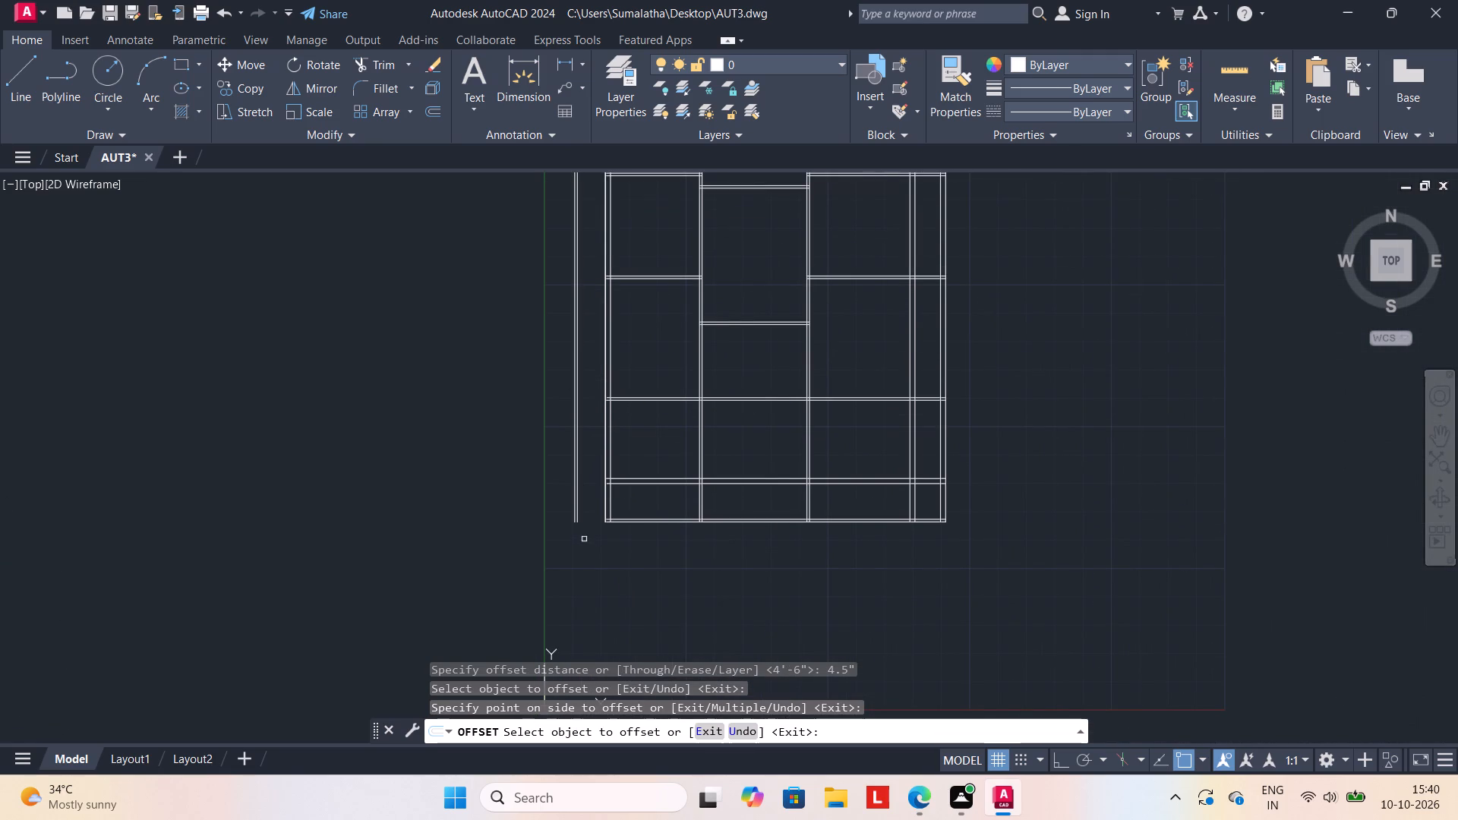
# Extend both lines of the bottom wall left to the outer line of the new left 4.5" wall.
pyautogui.scroll(2, 585, 524)
pyautogui.press('Escape')
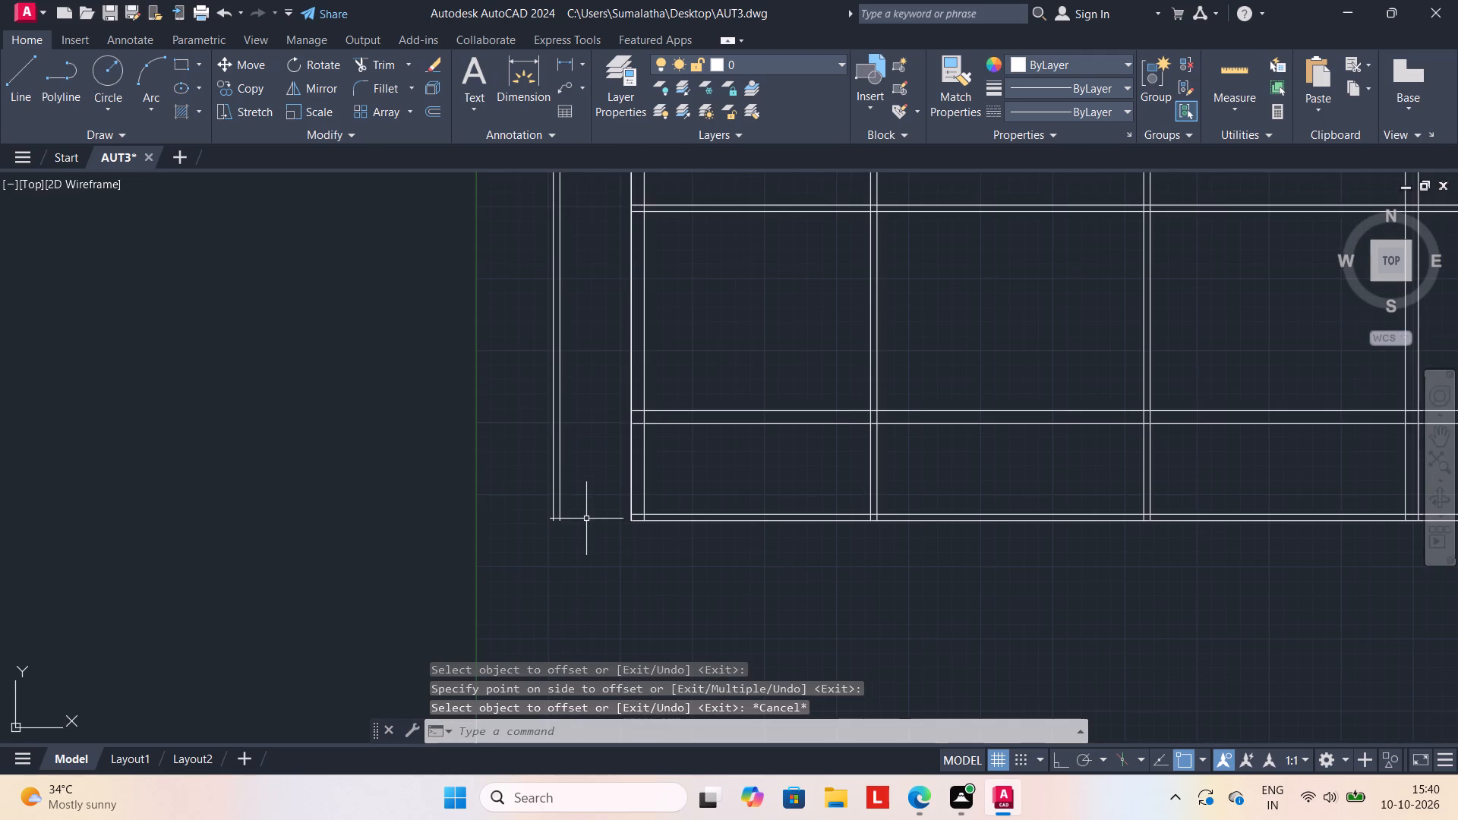
pyautogui.write('EX')
pyautogui.press('Return')
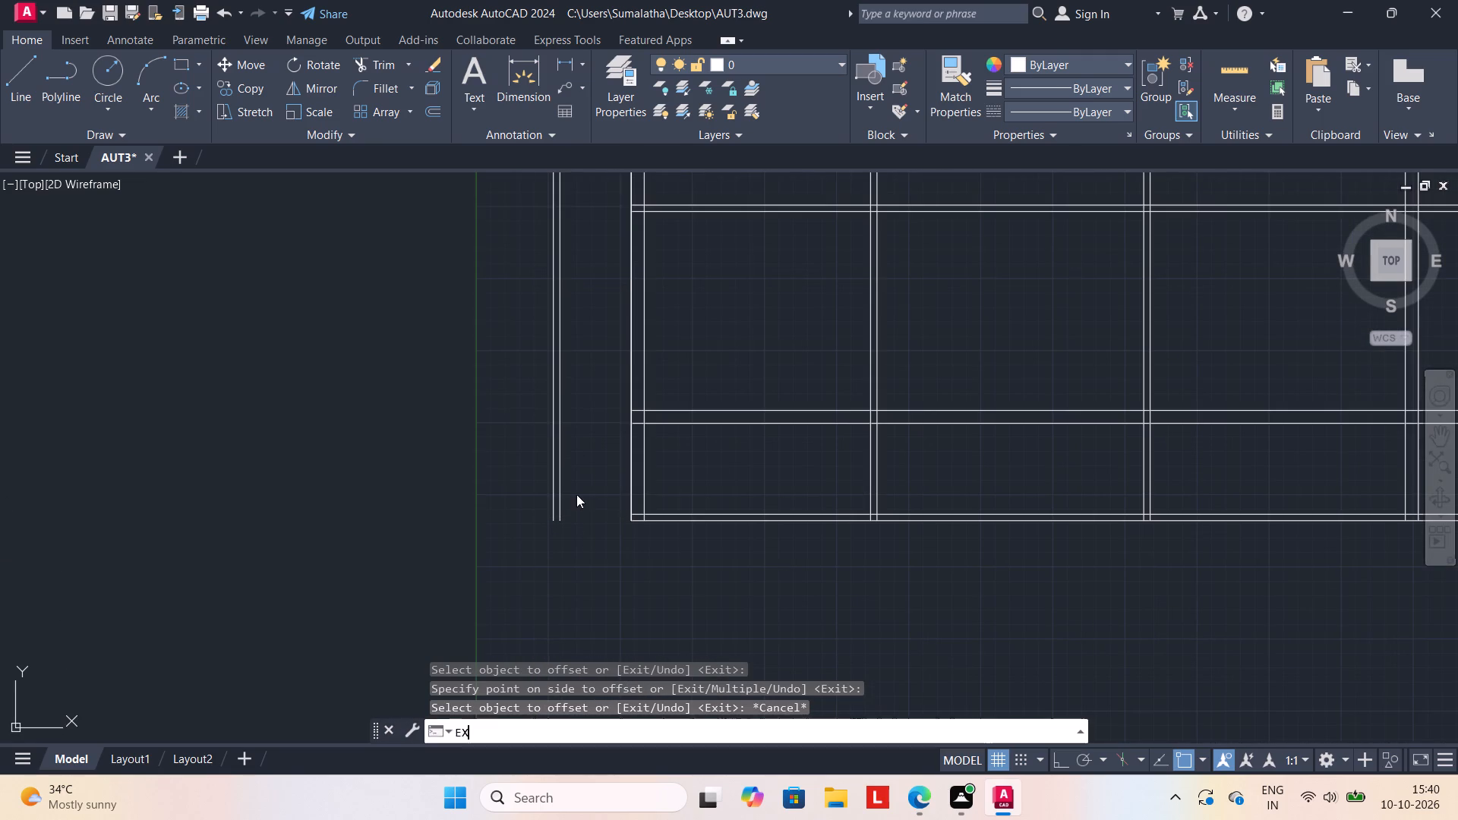
pyautogui.click(652, 519)
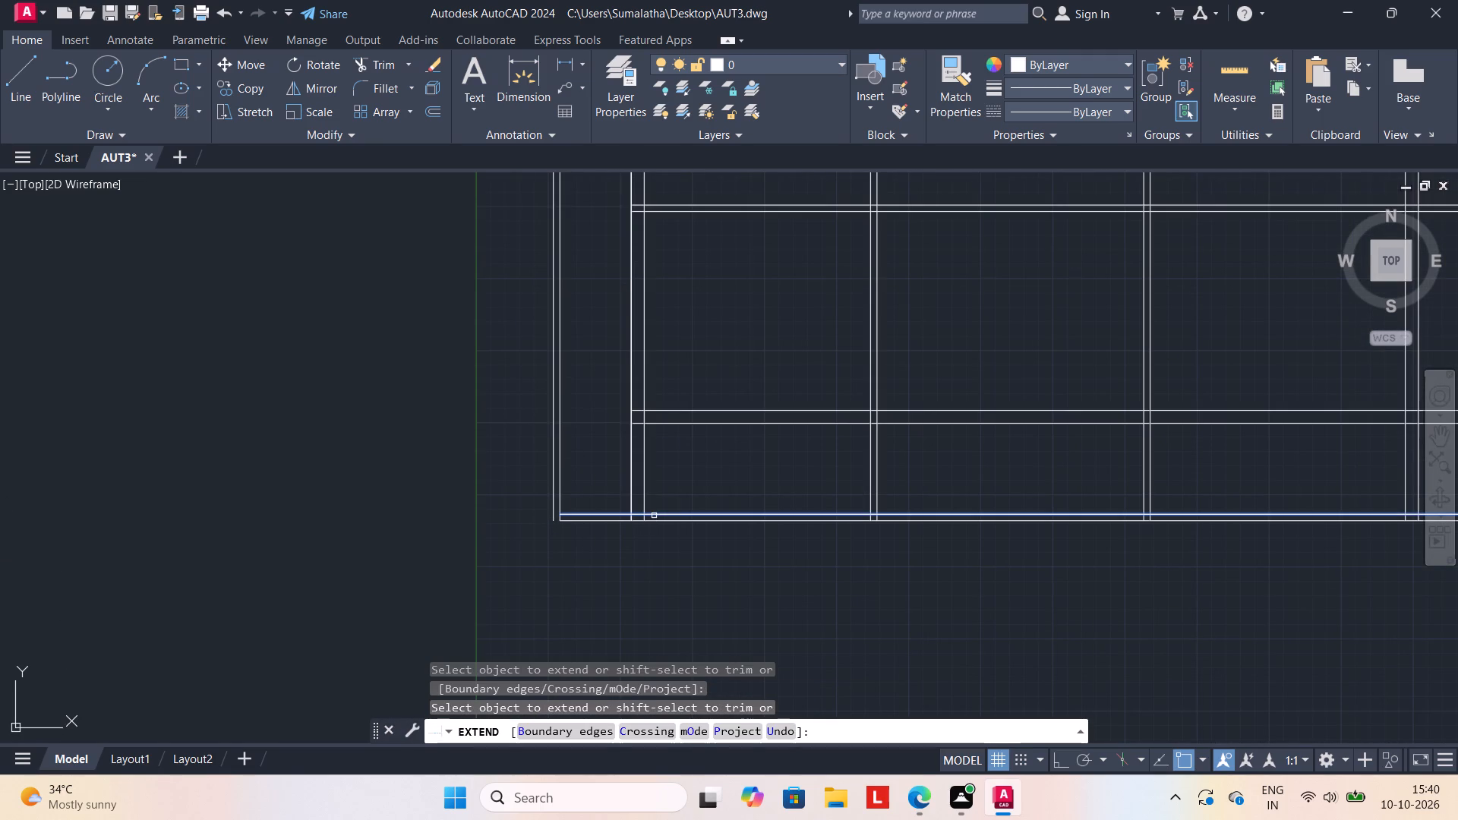
pyautogui.click(654, 516)
pyautogui.click(573, 519)
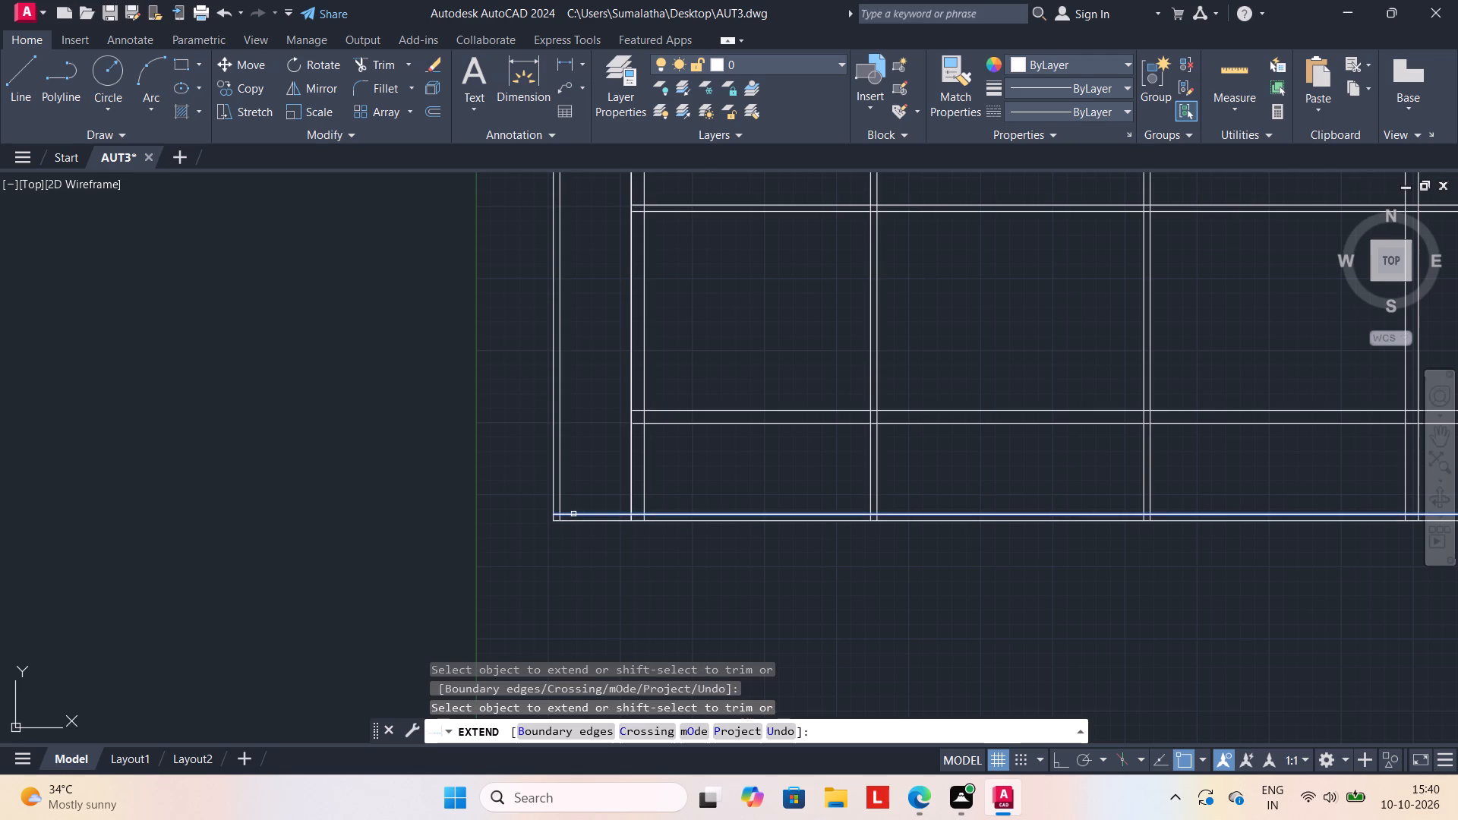
pyautogui.click(573, 514)
pyautogui.scroll(-1, 532, 553)
pyautogui.press('Escape')
# Trim away the top wall, its dimension and the outer right wall beyond the 9" wall, down to the first cross wall.
pyautogui.scroll(-2, 529, 544)
pyautogui.moveTo(523, 530); pyautogui.dragTo(522, 532, button='middle')
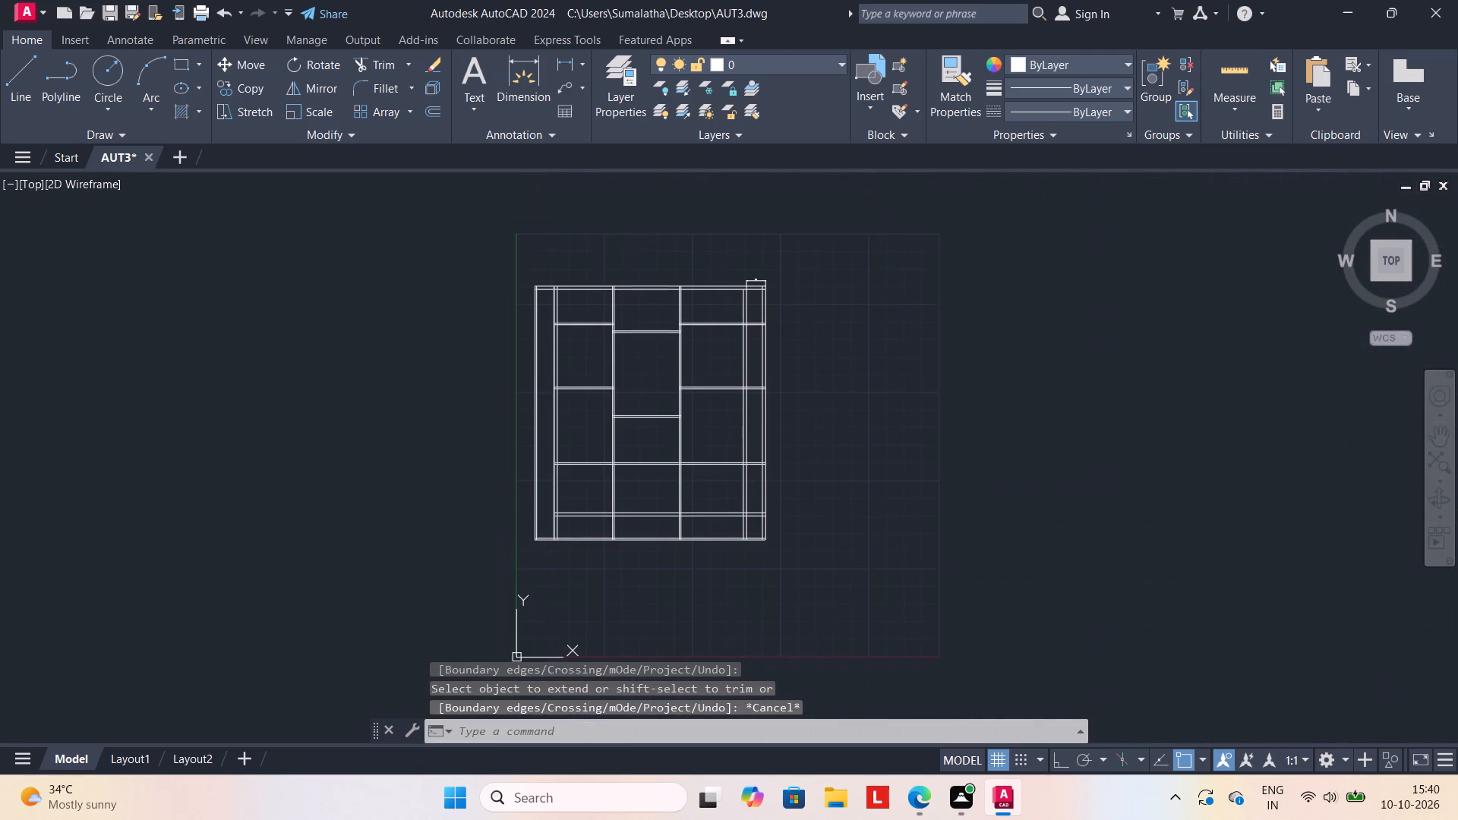
pyautogui.moveTo(522, 532); pyautogui.dragTo(520, 557, button='middle')
pyautogui.press('Escape')
pyautogui.press('t')
pyautogui.press('r')
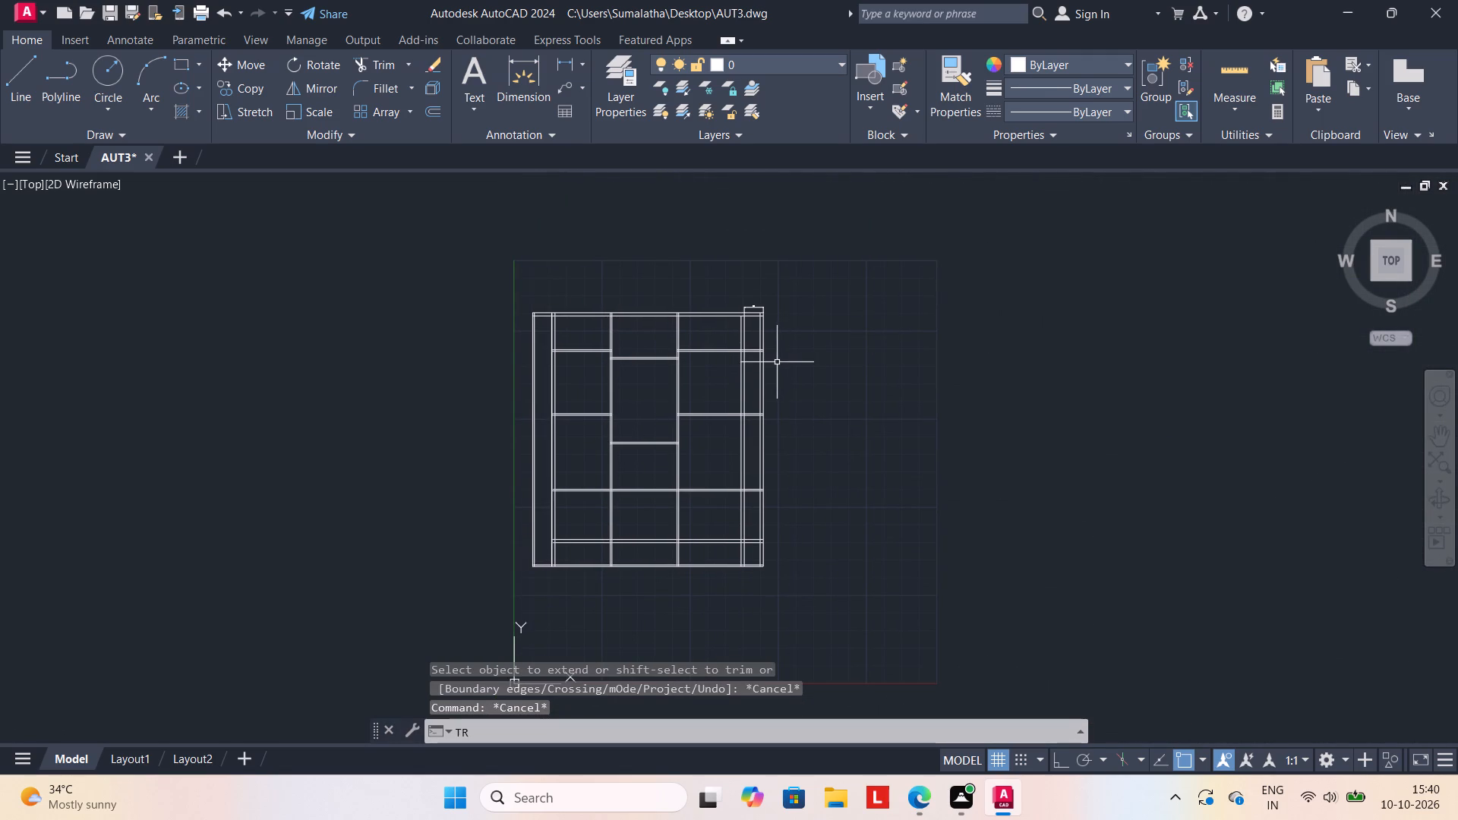
pyautogui.press('Return')
pyautogui.scroll(2, 750, 389)
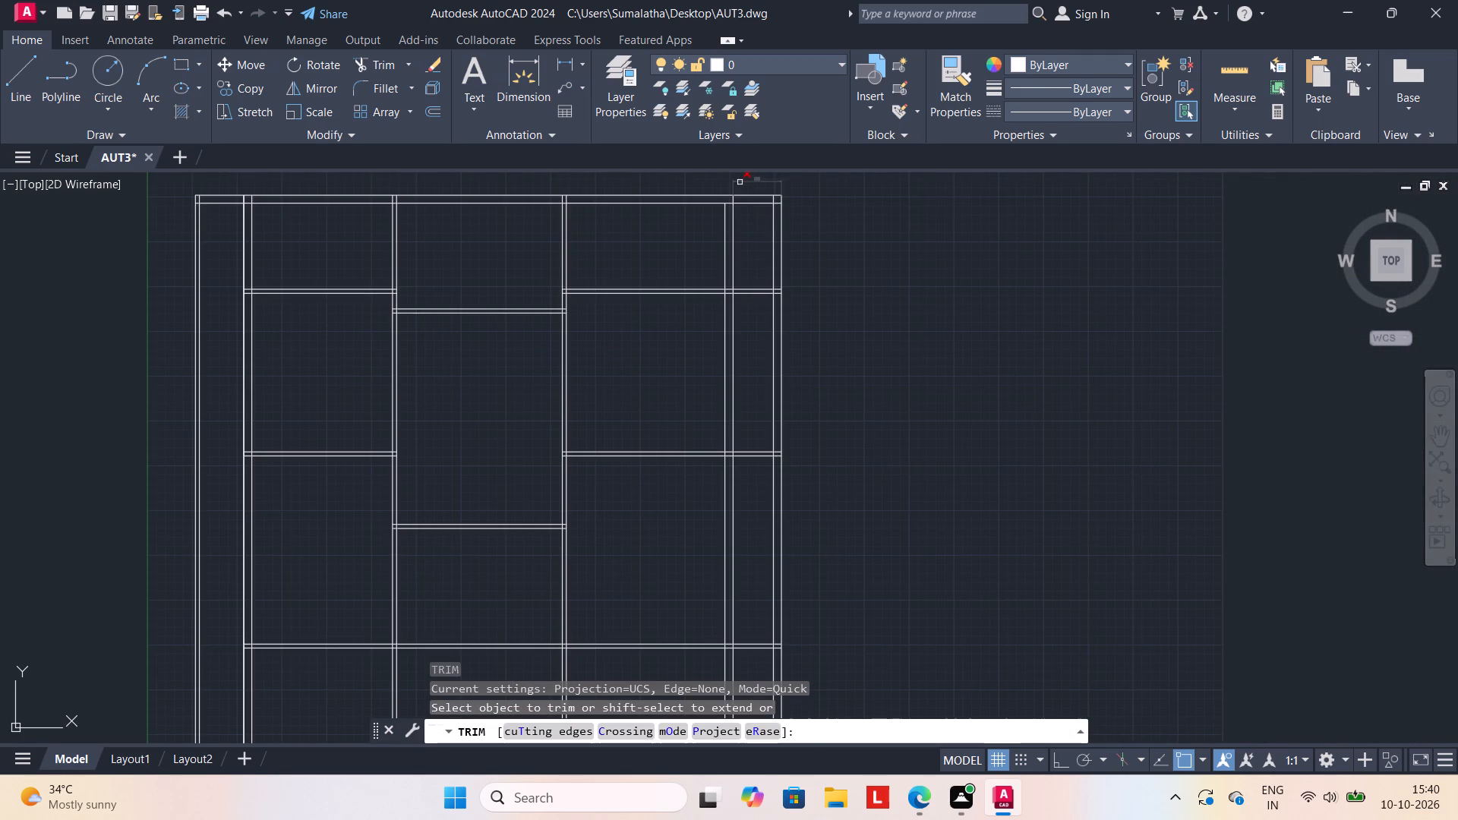
pyautogui.moveTo(746, 178); pyautogui.dragTo(755, 279)
pyautogui.moveTo(758, 192); pyautogui.dragTo(758, 259)
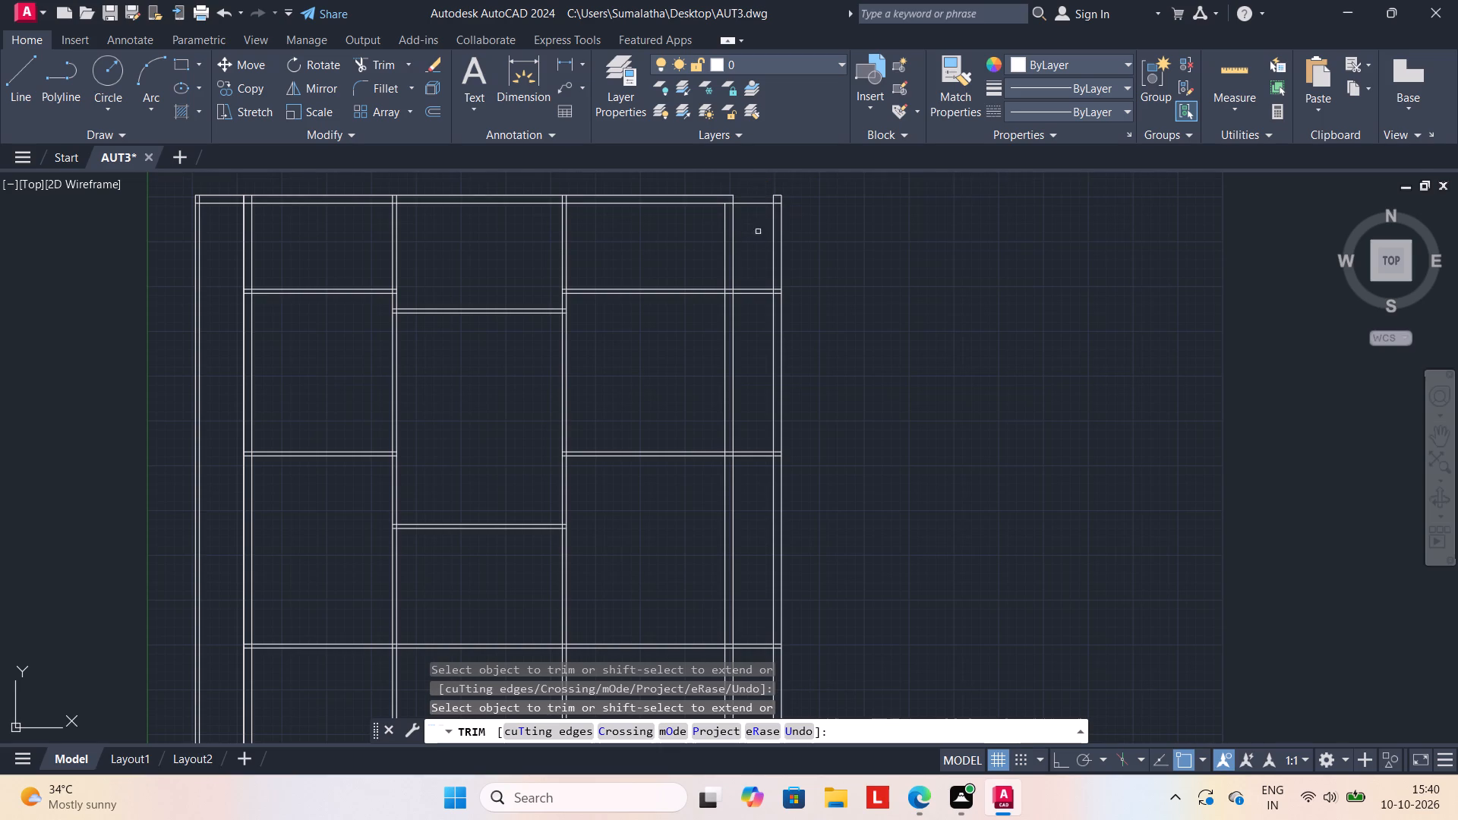
pyautogui.moveTo(753, 202); pyautogui.dragTo(753, 237)
pyautogui.moveTo(756, 217); pyautogui.dragTo(791, 224)
pyautogui.moveTo(775, 194); pyautogui.dragTo(784, 219)
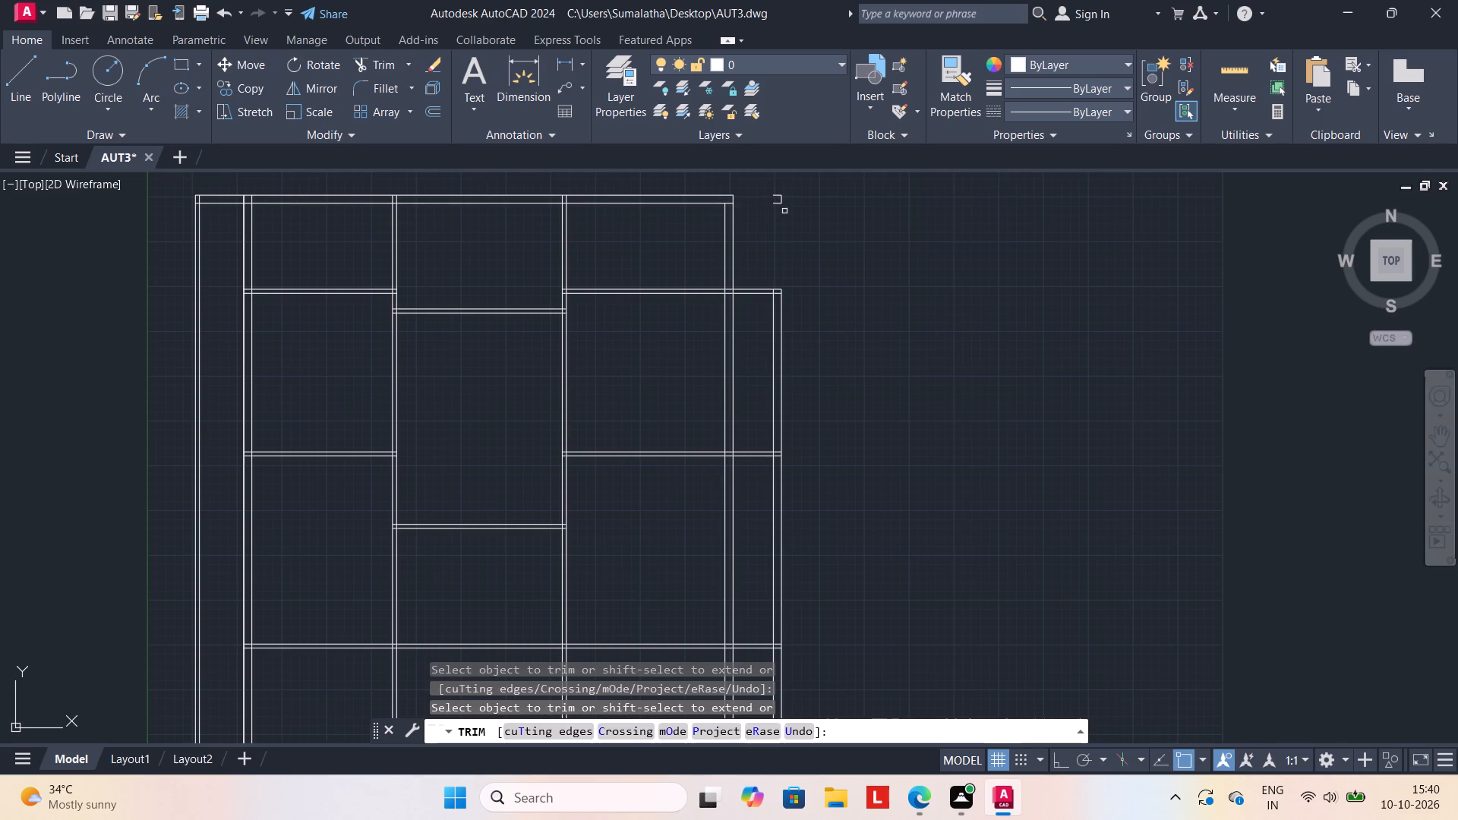
pyautogui.click(784, 199)
pyautogui.moveTo(777, 192); pyautogui.dragTo(776, 218)
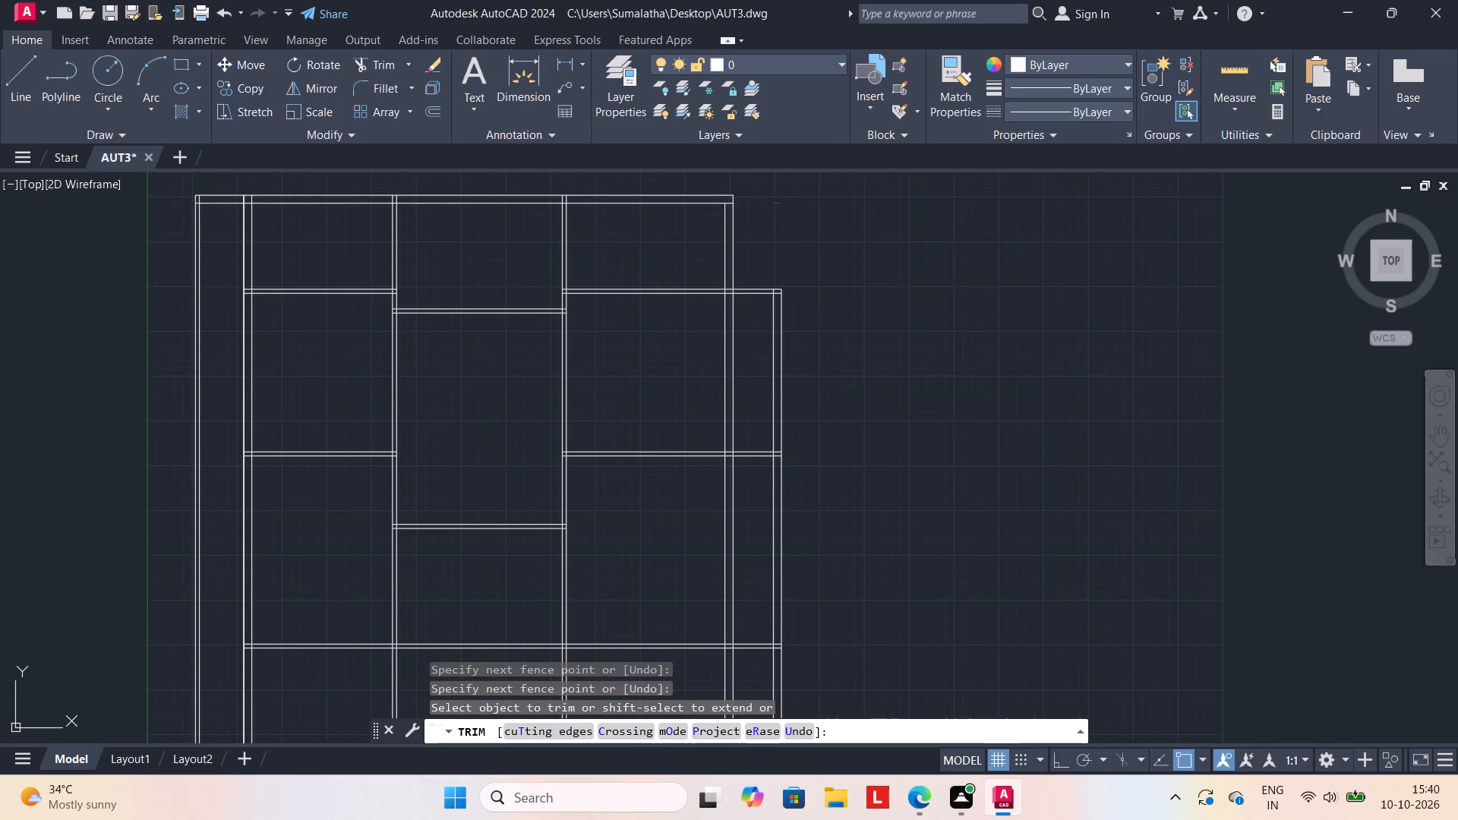
pyautogui.click(772, 201)
# Trim away the next two cross wall stubs beyond the right 9" wall and the outer right wall down to the third cross wall.
pyautogui.moveTo(765, 265); pyautogui.dragTo(743, 352)
pyautogui.moveTo(753, 345); pyautogui.dragTo(781, 343)
pyautogui.moveTo(791, 275); pyautogui.dragTo(768, 316)
pyautogui.moveTo(775, 276); pyautogui.dragTo(775, 311)
pyautogui.moveTo(768, 295); pyautogui.dragTo(773, 293)
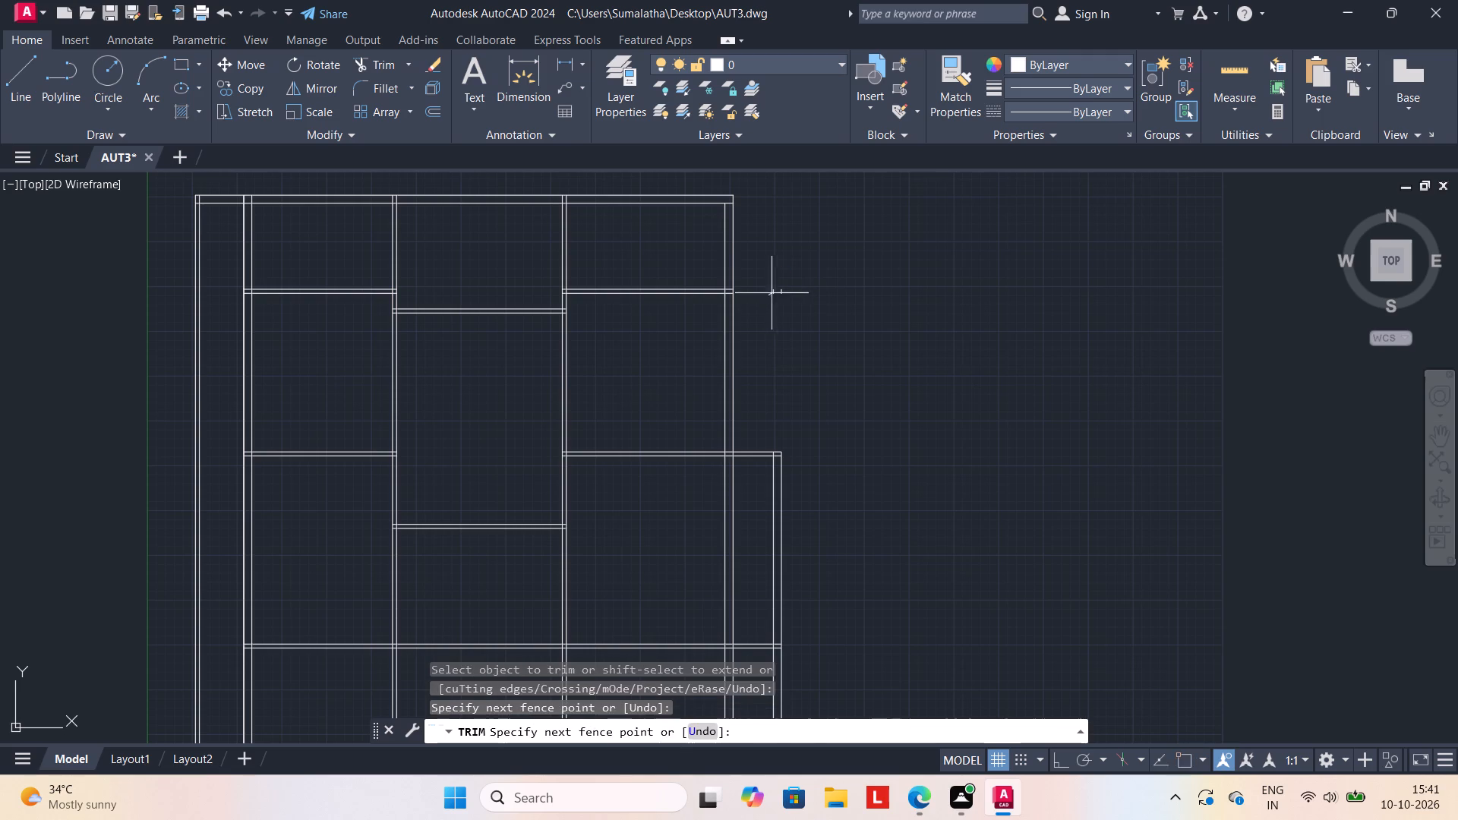
pyautogui.moveTo(773, 293); pyautogui.dragTo(790, 292)
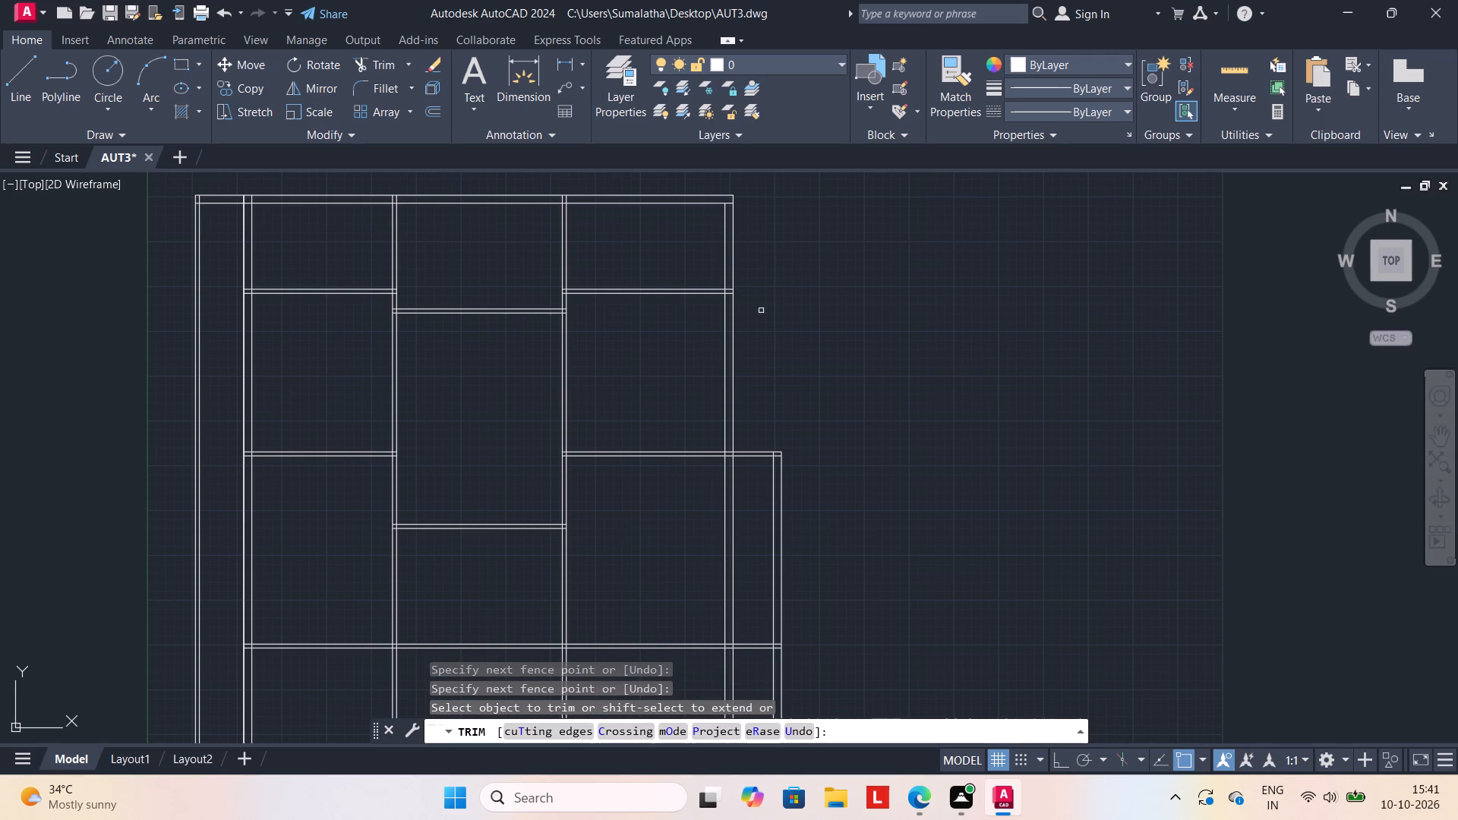
pyautogui.moveTo(755, 372); pyautogui.dragTo(746, 480)
pyautogui.moveTo(753, 485); pyautogui.dragTo(806, 480)
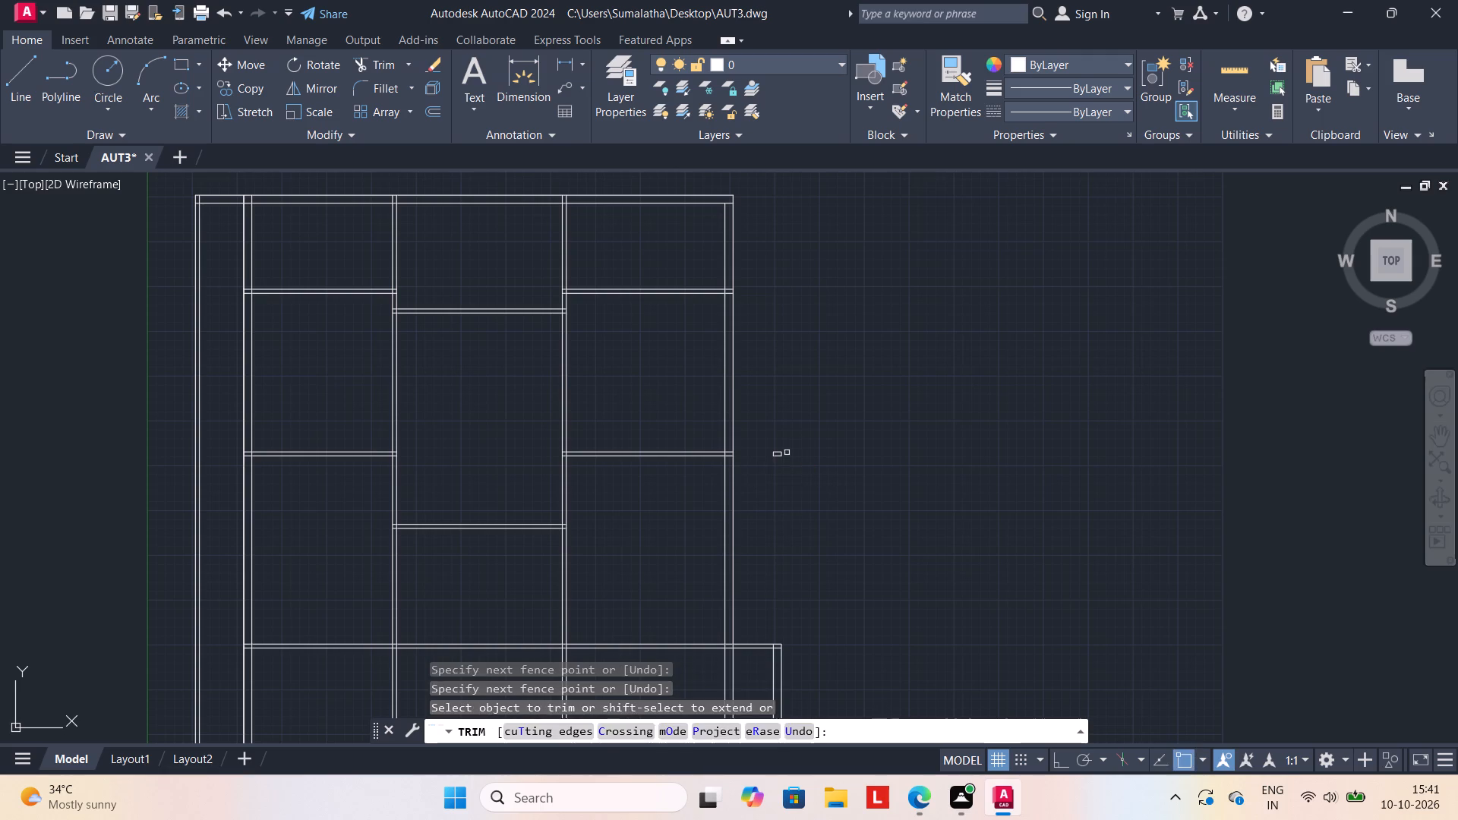
pyautogui.moveTo(779, 421); pyautogui.dragTo(776, 472)
pyautogui.moveTo(790, 452); pyautogui.dragTo(760, 453)
# Trim away the remaining outer right wall and the lower cross wall and bottom wall stubs beyond the right 9" wall.
pyautogui.scroll(-1, 784, 508)
pyautogui.moveTo(781, 503); pyautogui.dragTo(778, 497, button='middle')
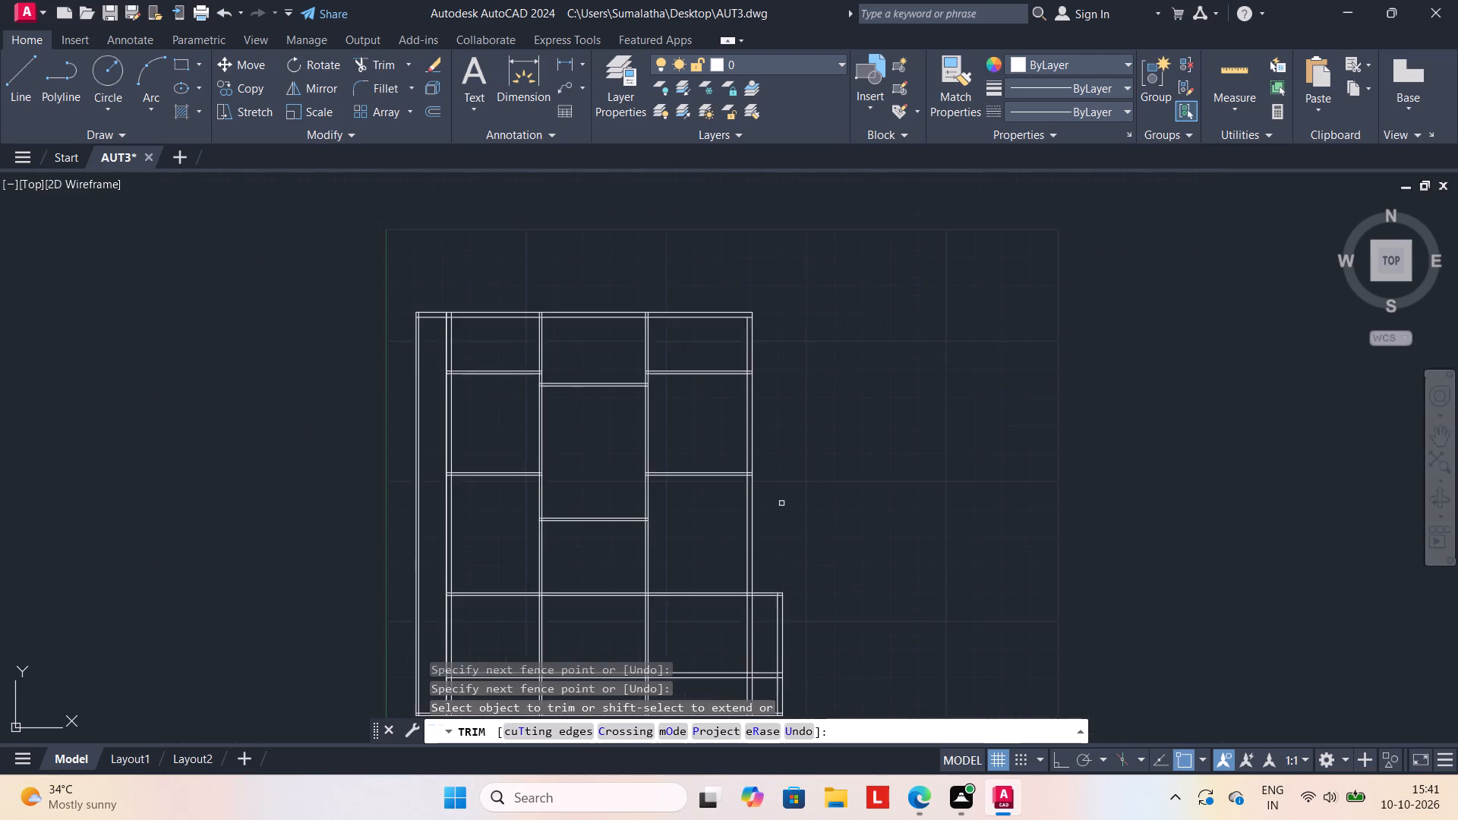
pyautogui.moveTo(778, 497); pyautogui.dragTo(753, 314, button='middle')
pyautogui.moveTo(733, 380); pyautogui.dragTo(749, 478)
pyautogui.moveTo(743, 468); pyautogui.dragTo(787, 432)
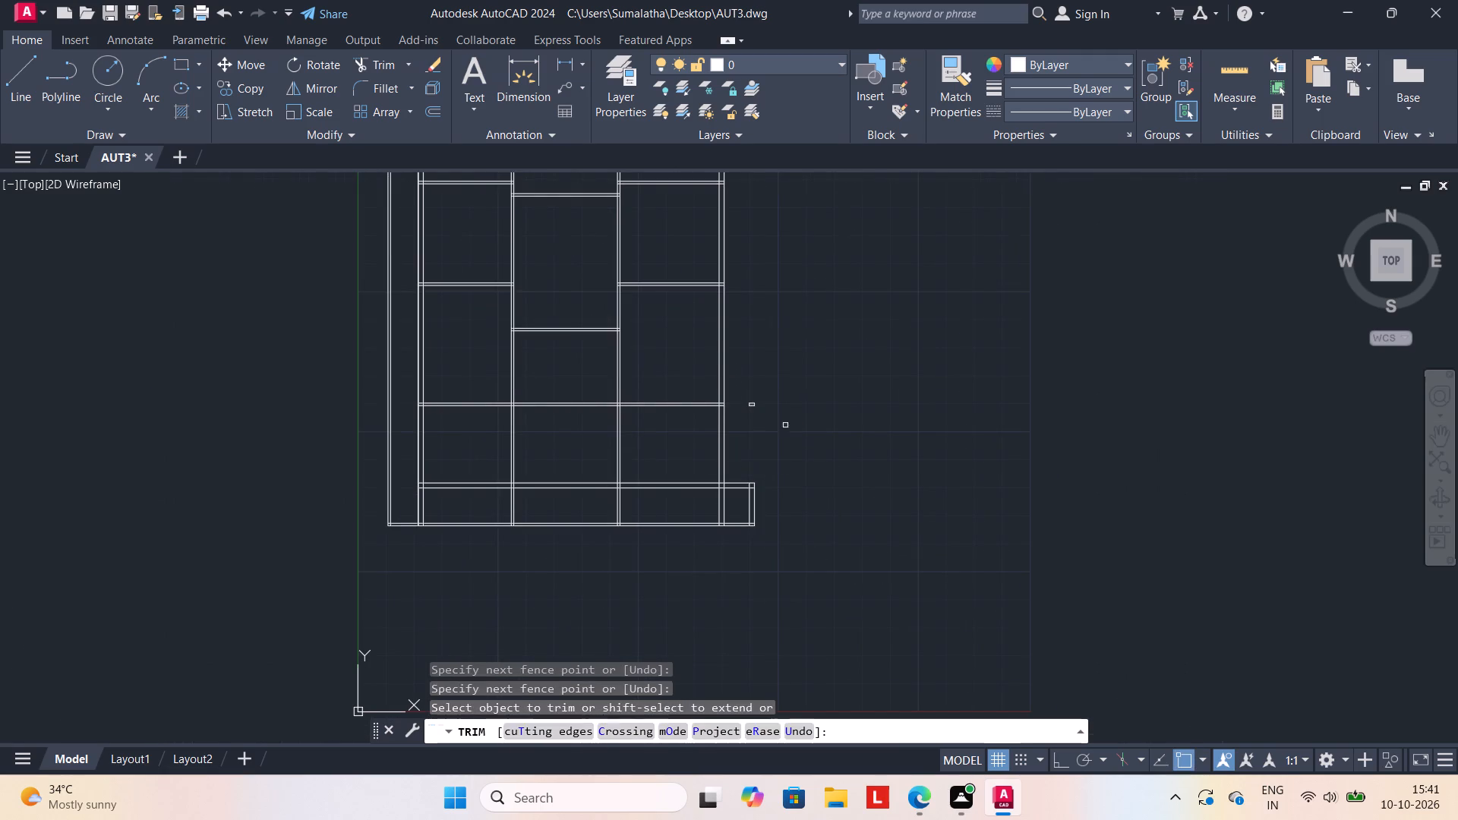
pyautogui.moveTo(755, 383); pyautogui.dragTo(751, 435)
pyautogui.moveTo(753, 447); pyautogui.dragTo(748, 522)
pyautogui.moveTo(746, 518); pyautogui.dragTo(753, 514)
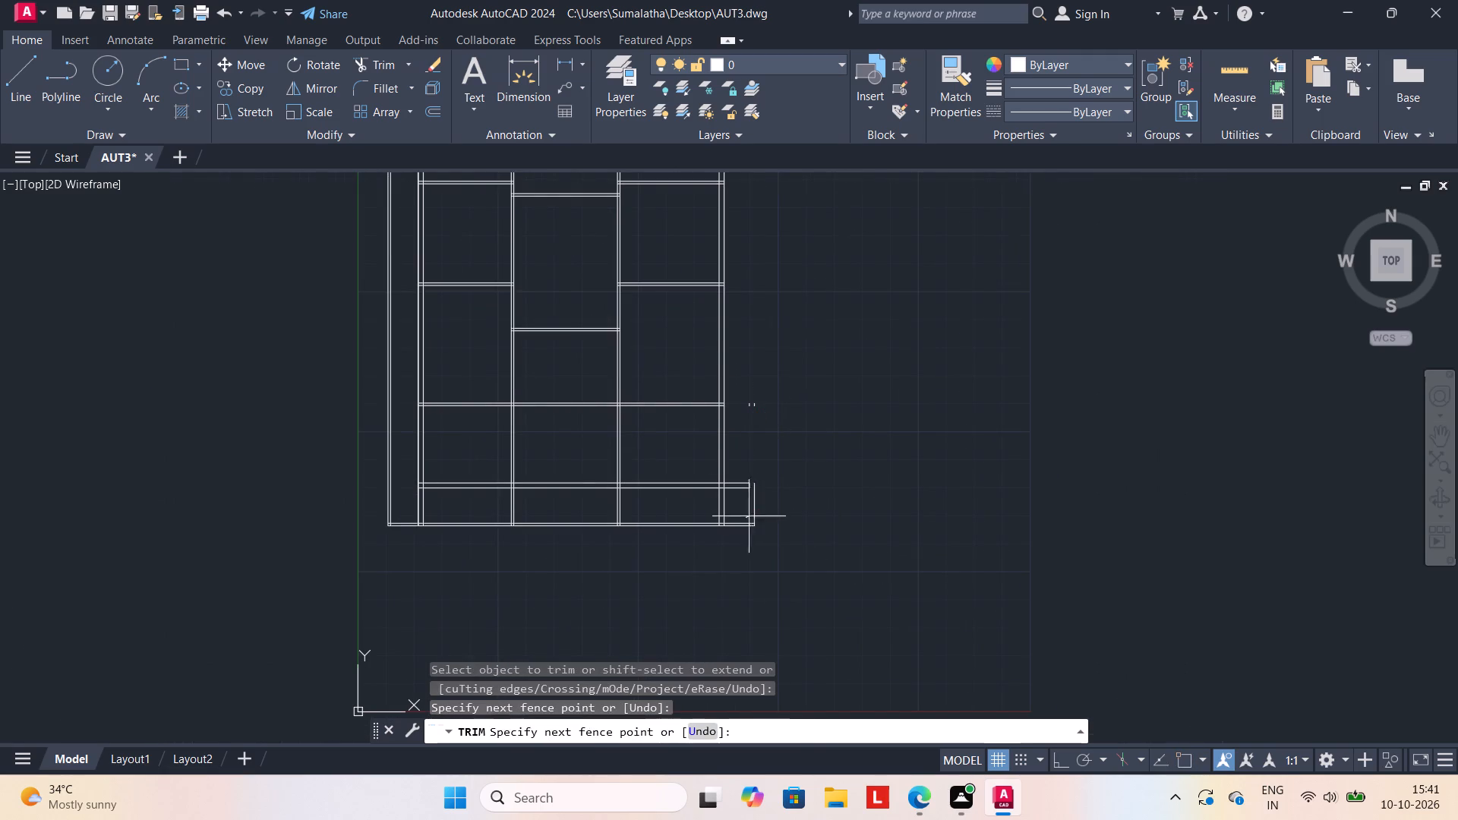
pyautogui.moveTo(753, 514); pyautogui.dragTo(764, 503)
pyautogui.moveTo(746, 405); pyautogui.dragTo(769, 402)
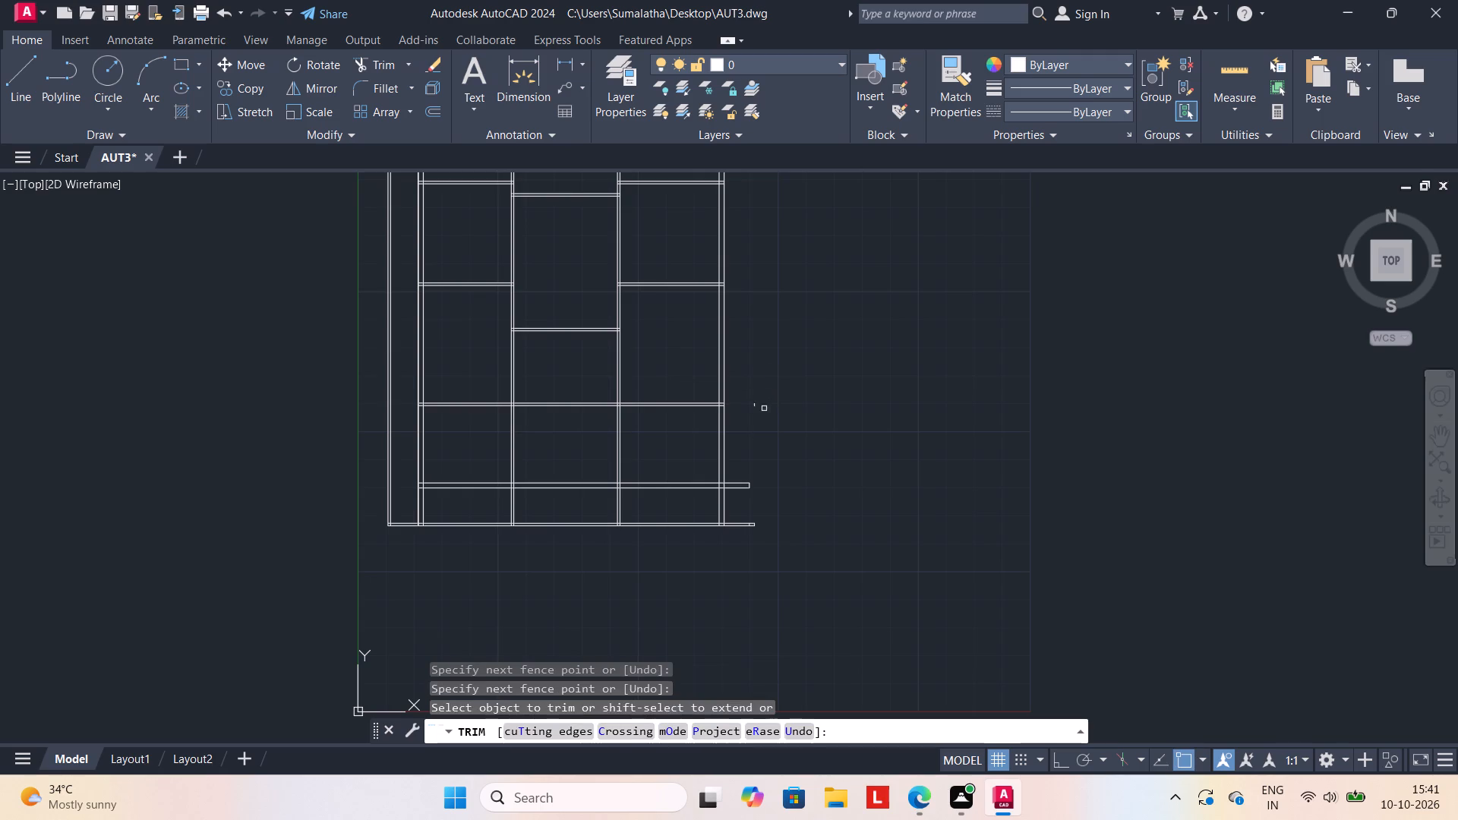
pyautogui.click(755, 407)
pyautogui.moveTo(735, 460); pyautogui.dragTo(737, 522)
pyautogui.moveTo(743, 494); pyautogui.dragTo(759, 478)
pyautogui.moveTo(743, 492); pyautogui.dragTo(737, 556)
pyautogui.moveTo(748, 525); pyautogui.dragTo(766, 519)
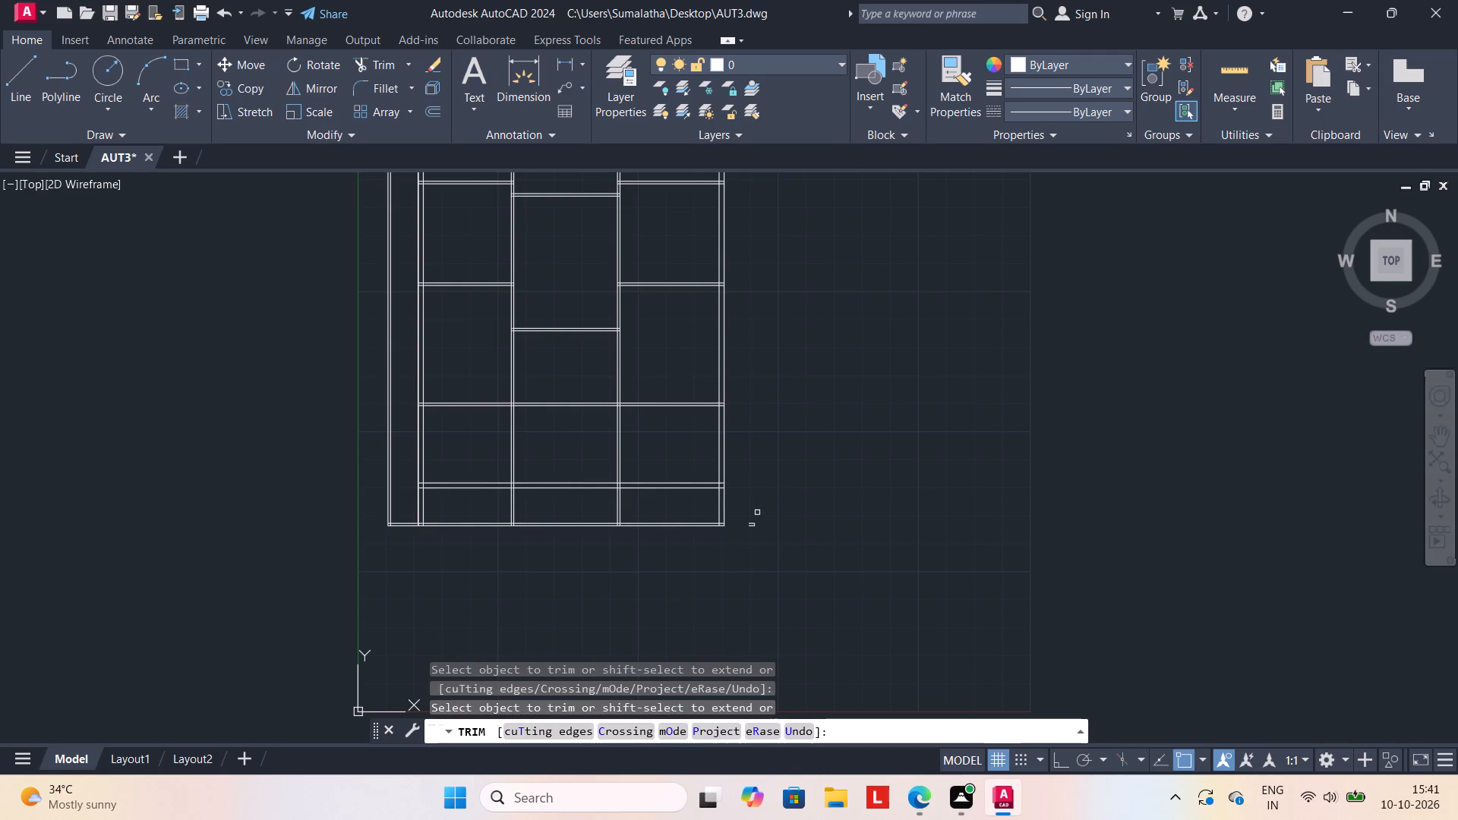
pyautogui.moveTo(752, 506); pyautogui.dragTo(751, 552)
pyautogui.moveTo(748, 528); pyautogui.dragTo(772, 519)
pyautogui.moveTo(753, 523); pyautogui.dragTo(753, 531)
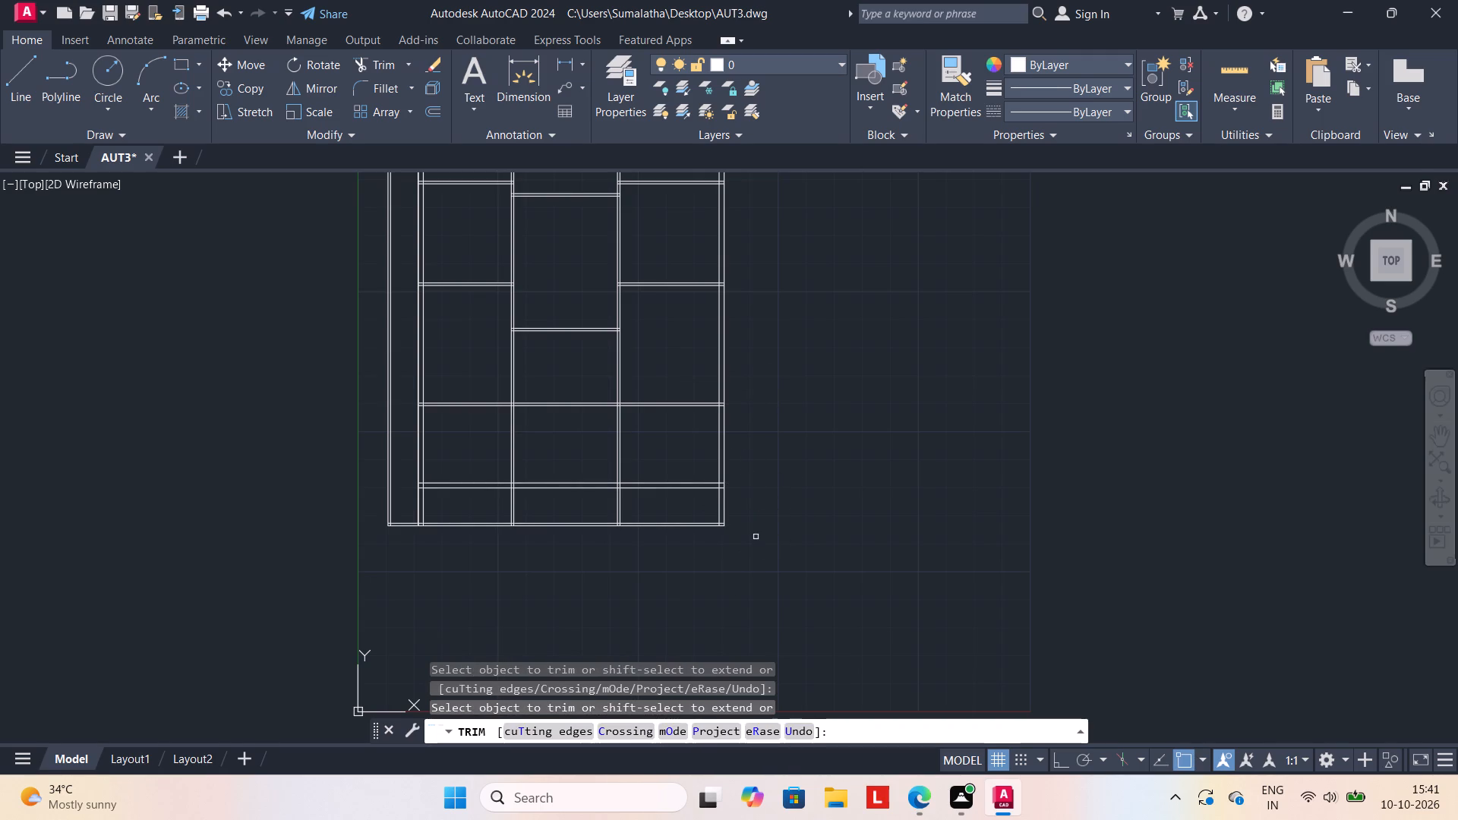
pyautogui.click(755, 531)
pyautogui.scroll(-2, 759, 522)
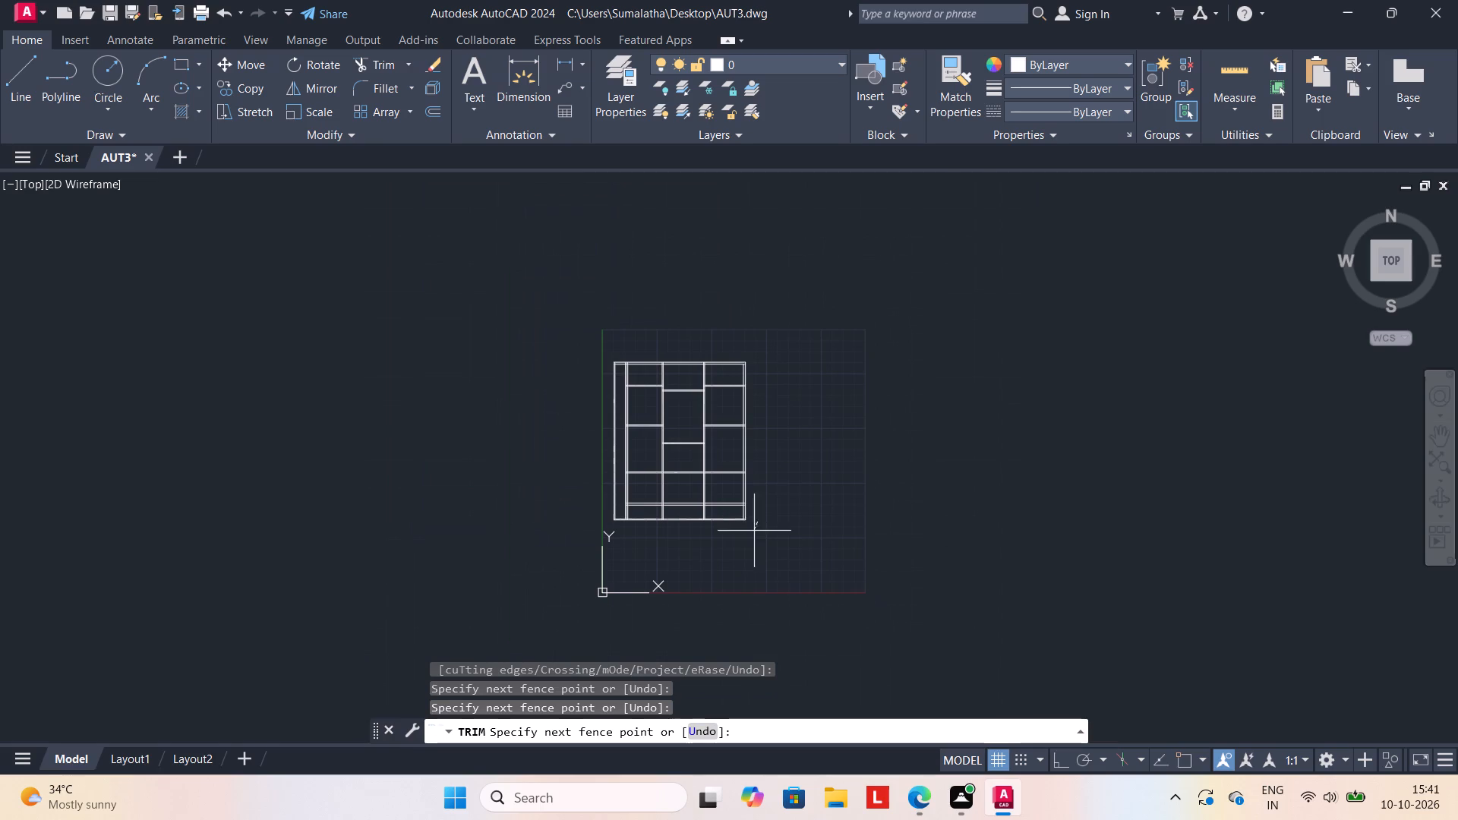
pyautogui.press('Escape')
# Measure the left column's second room between its upper and lower cross walls with a temporary vertical linear dimension, and erase the dimension.
pyautogui.scroll(1, 705, 522)
pyautogui.moveTo(613, 452); pyautogui.dragTo(631, 464, button='middle')
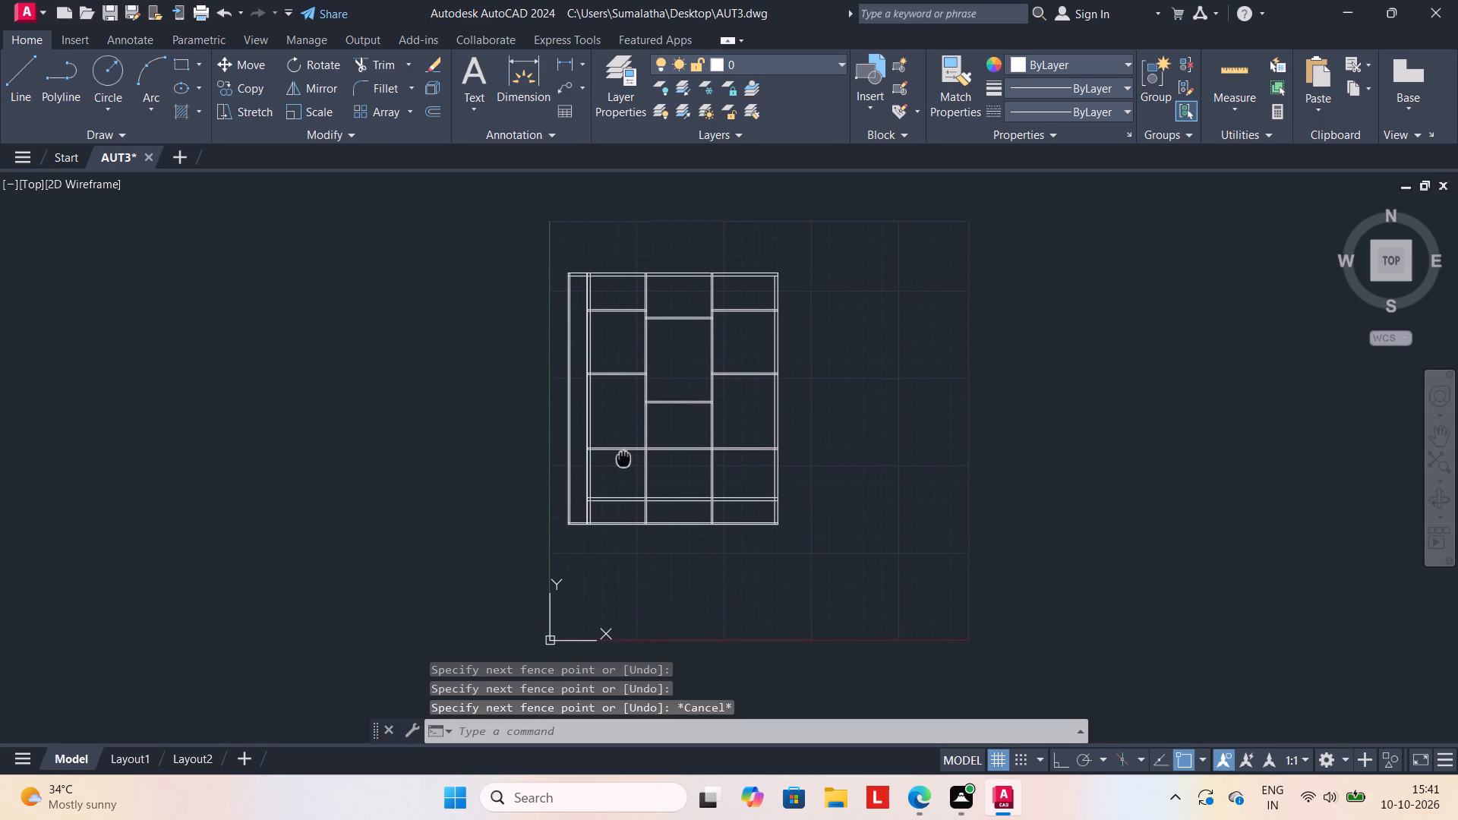
pyautogui.moveTo(631, 464); pyautogui.dragTo(639, 475, button='middle')
pyautogui.scroll(1, 638, 449)
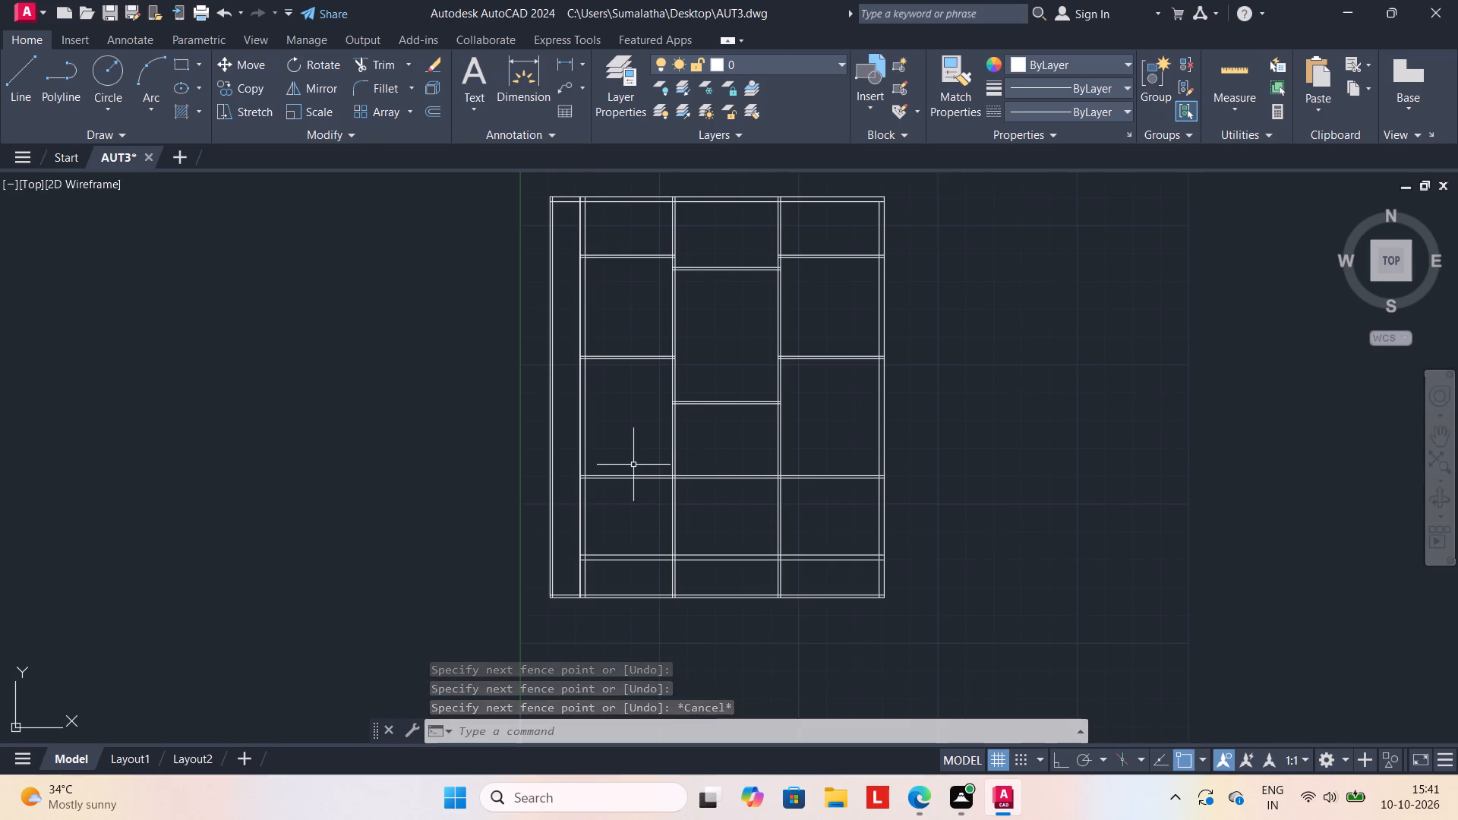
pyautogui.moveTo(633, 424); pyautogui.dragTo(642, 447, button='middle')
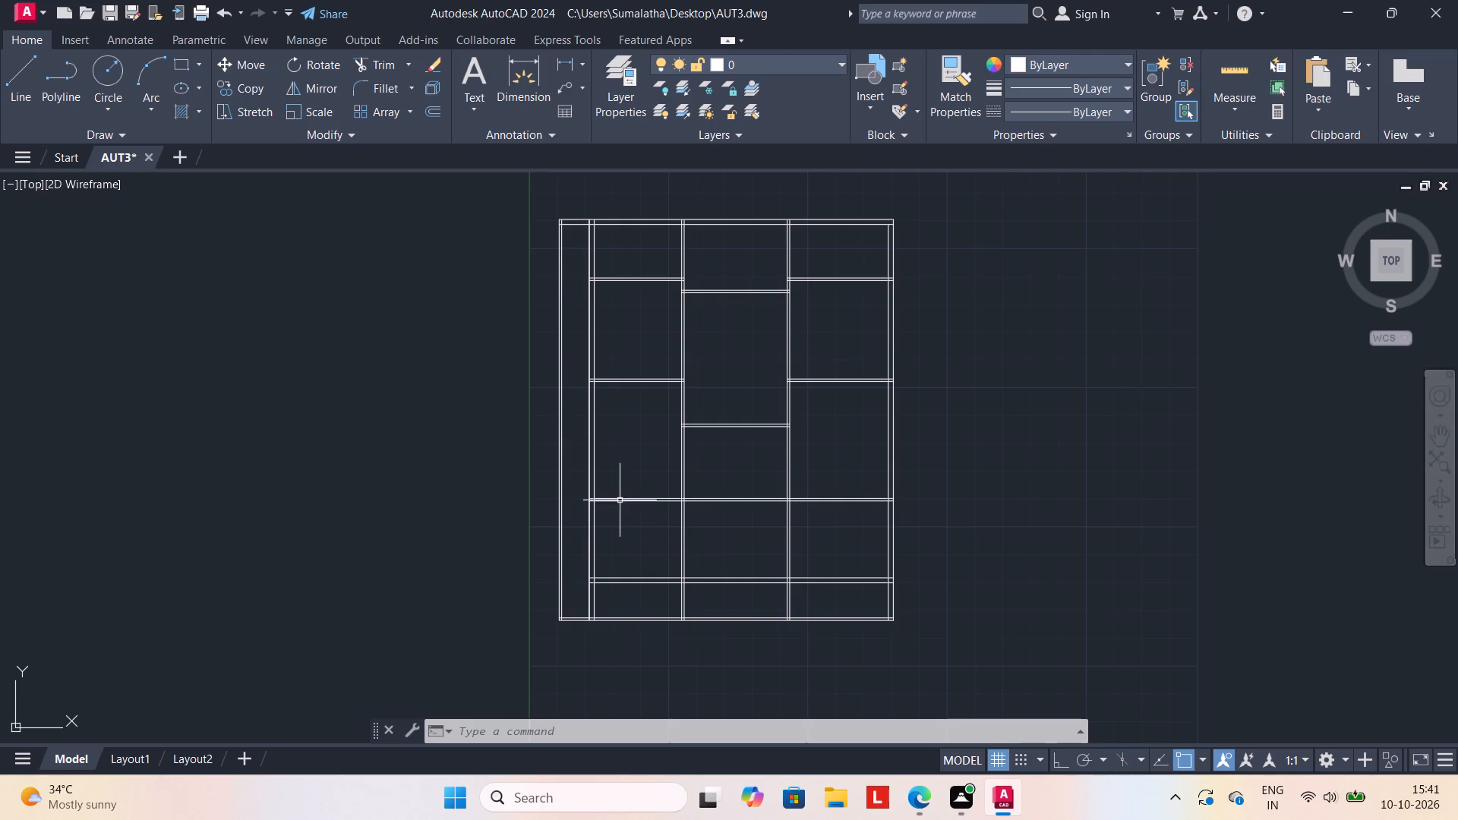
pyautogui.moveTo(624, 468); pyautogui.dragTo(648, 542, button='middle')
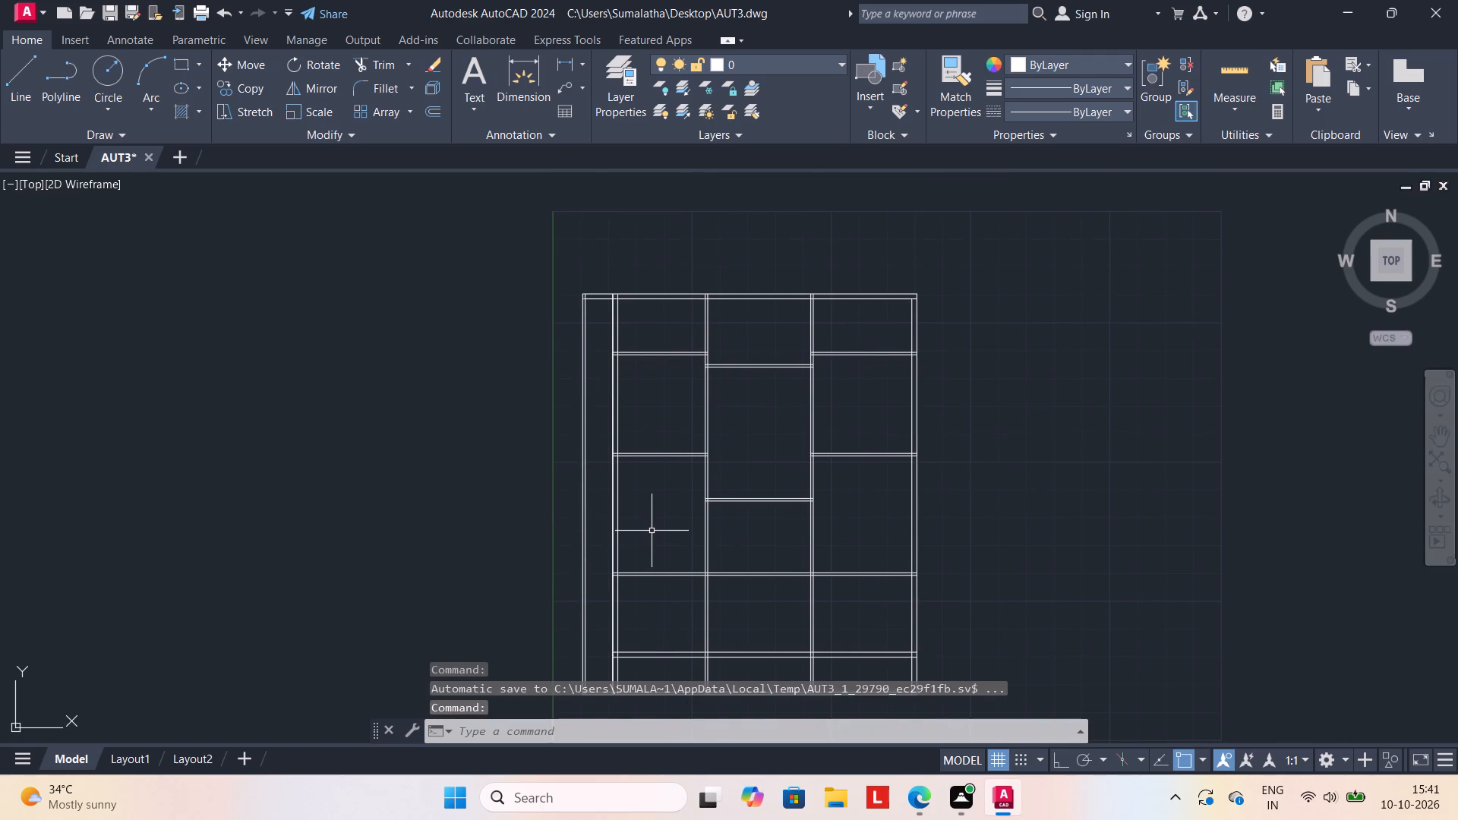
pyautogui.scroll(1, 652, 531)
pyautogui.scroll(-1, 652, 531)
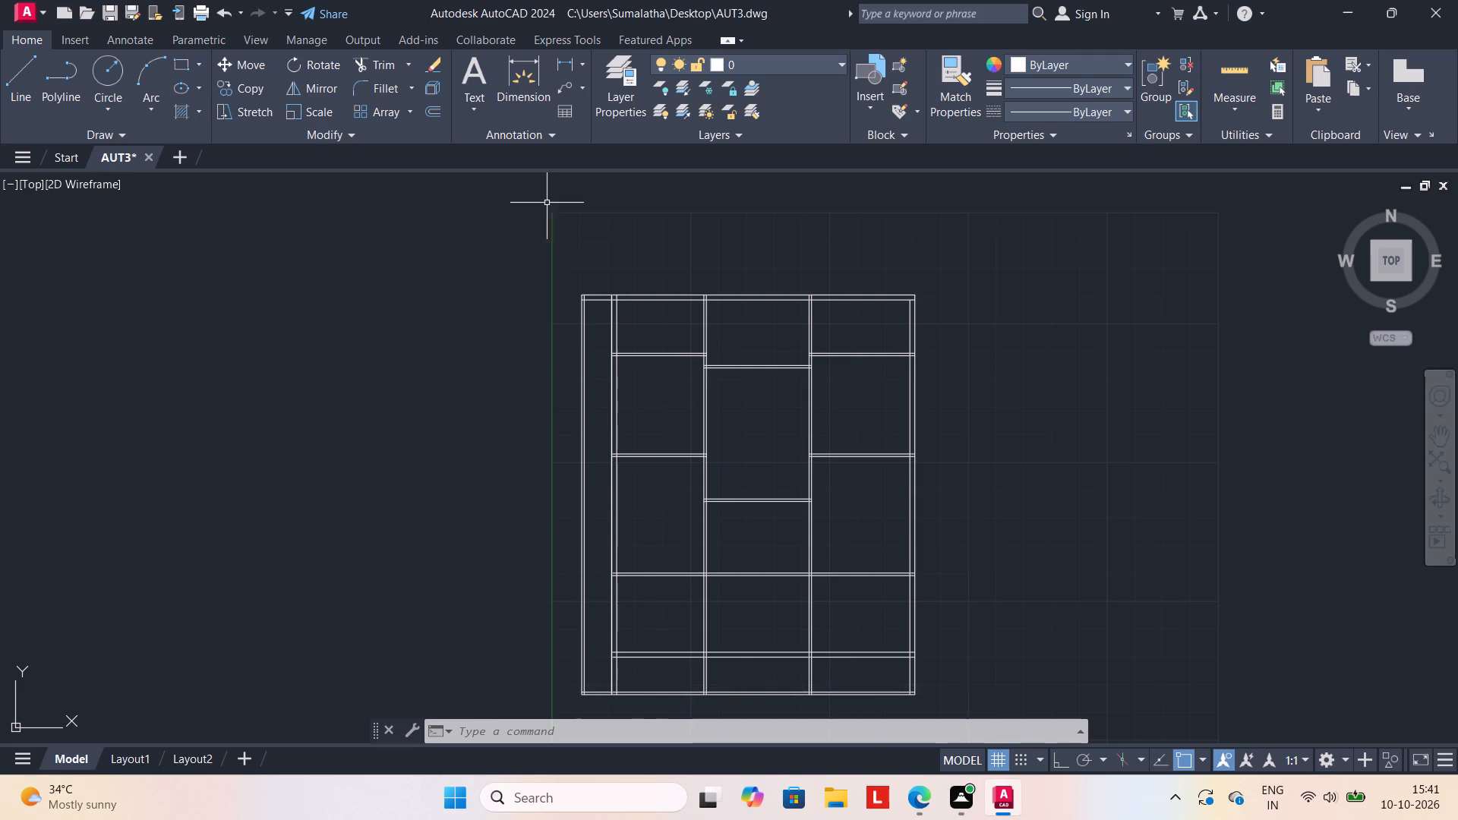
pyautogui.click(566, 60)
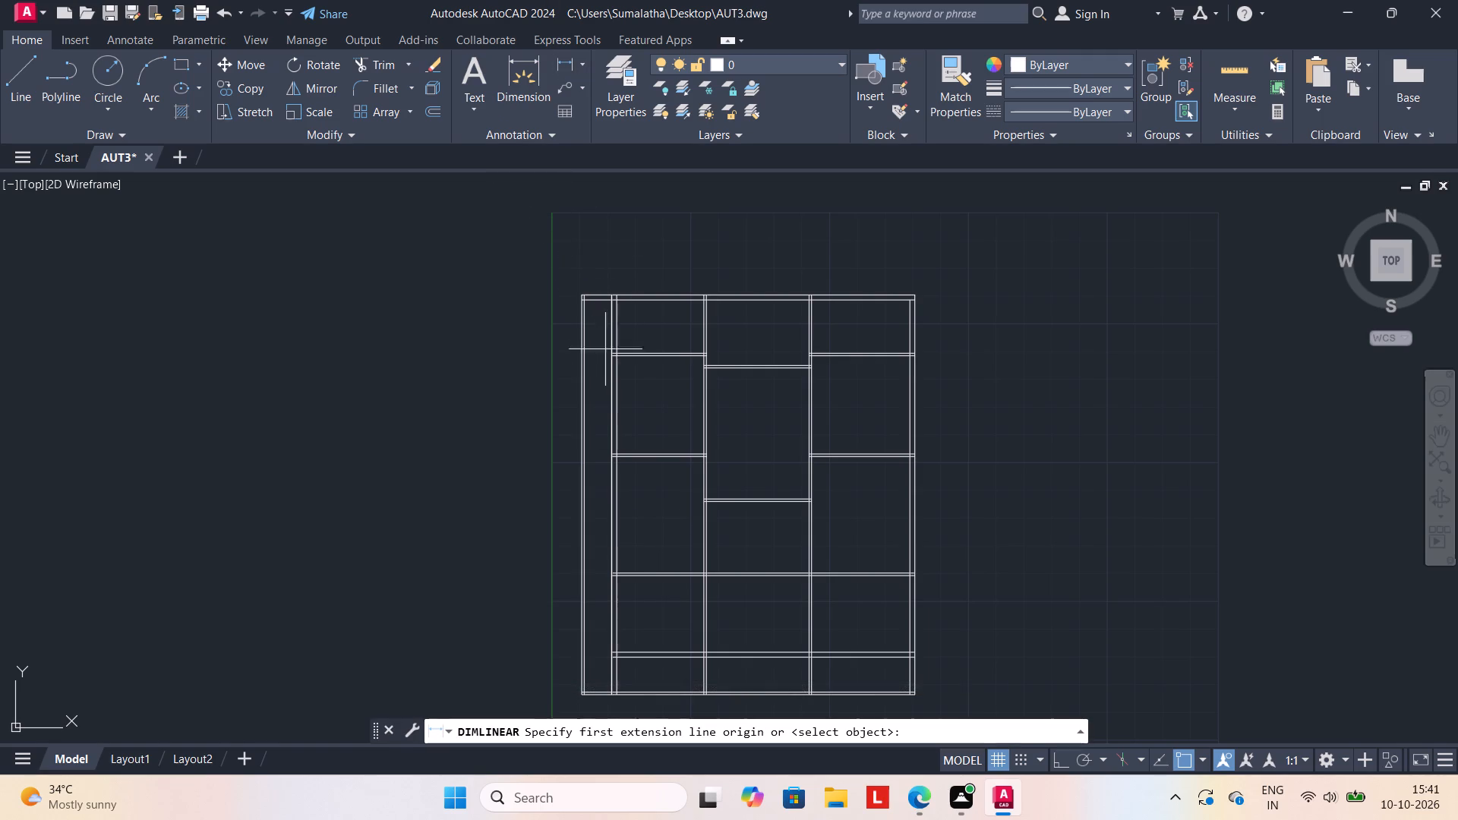
pyautogui.scroll(1, 611, 373)
pyautogui.moveTo(619, 349); pyautogui.dragTo(619, 358)
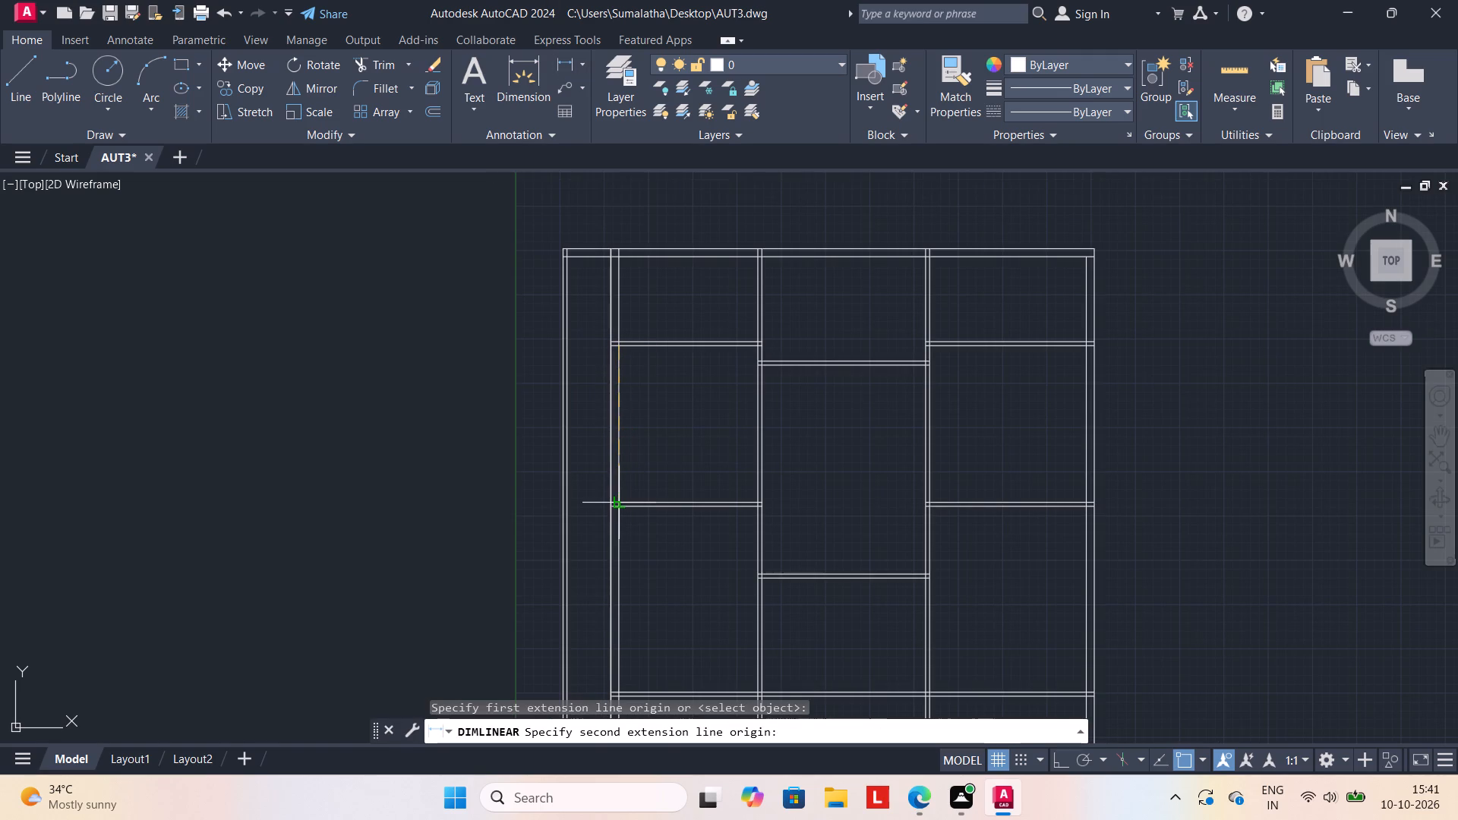
pyautogui.click(620, 503)
pyautogui.click(566, 503)
pyautogui.scroll(2, 556, 462)
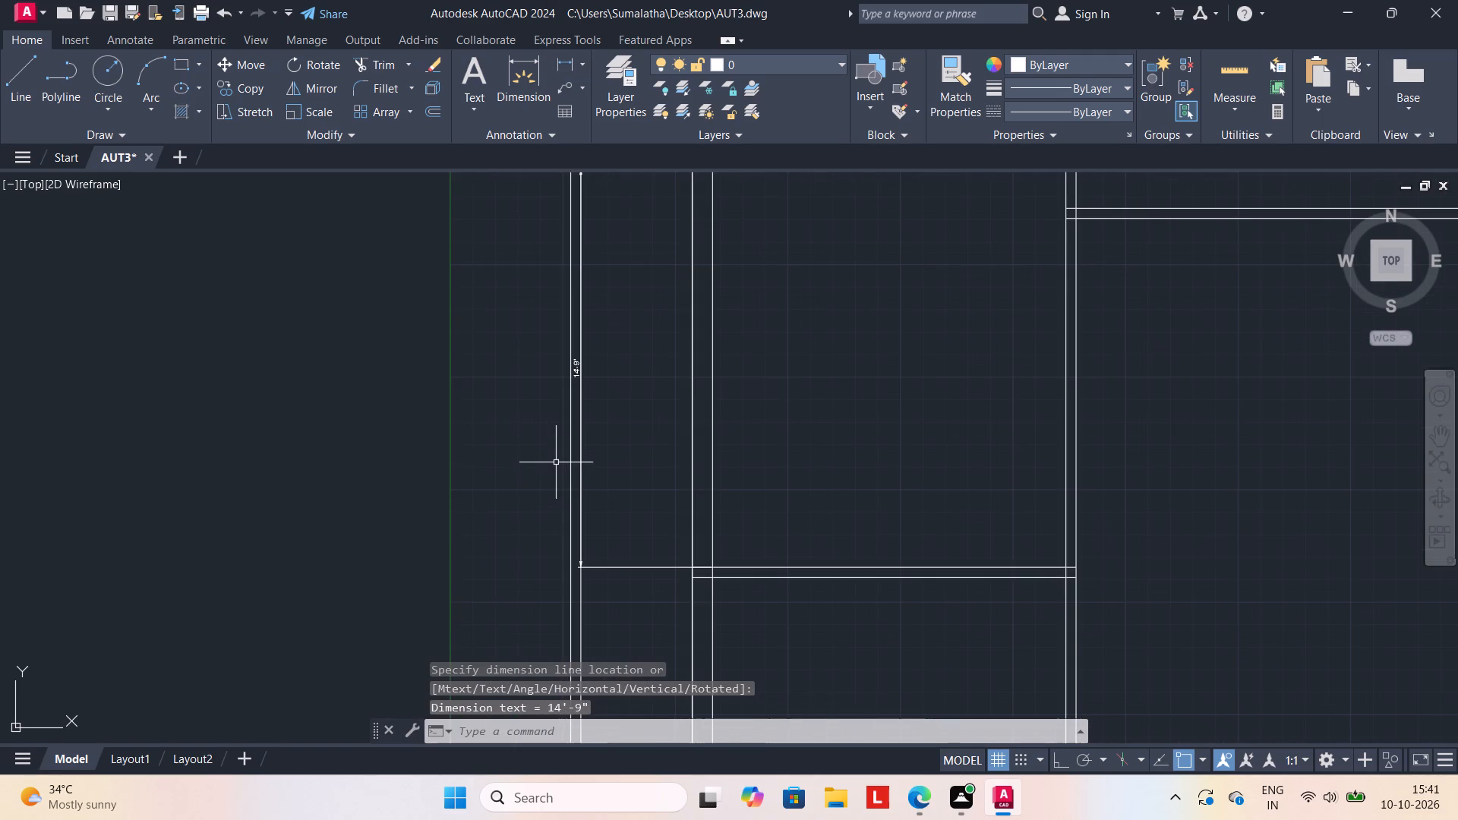
pyautogui.press('Escape')
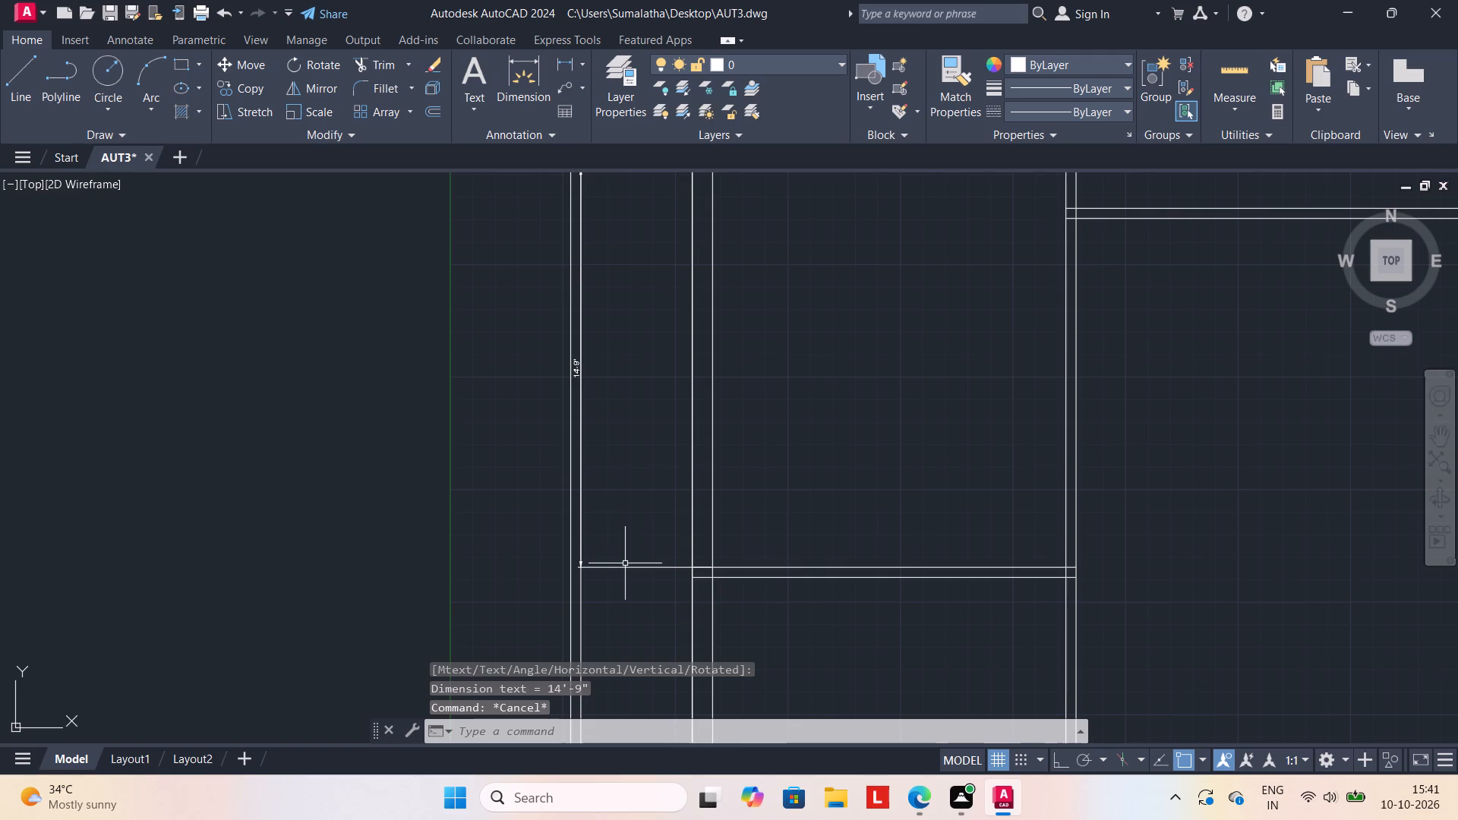
pyautogui.click(625, 567)
pyautogui.press('Delete')
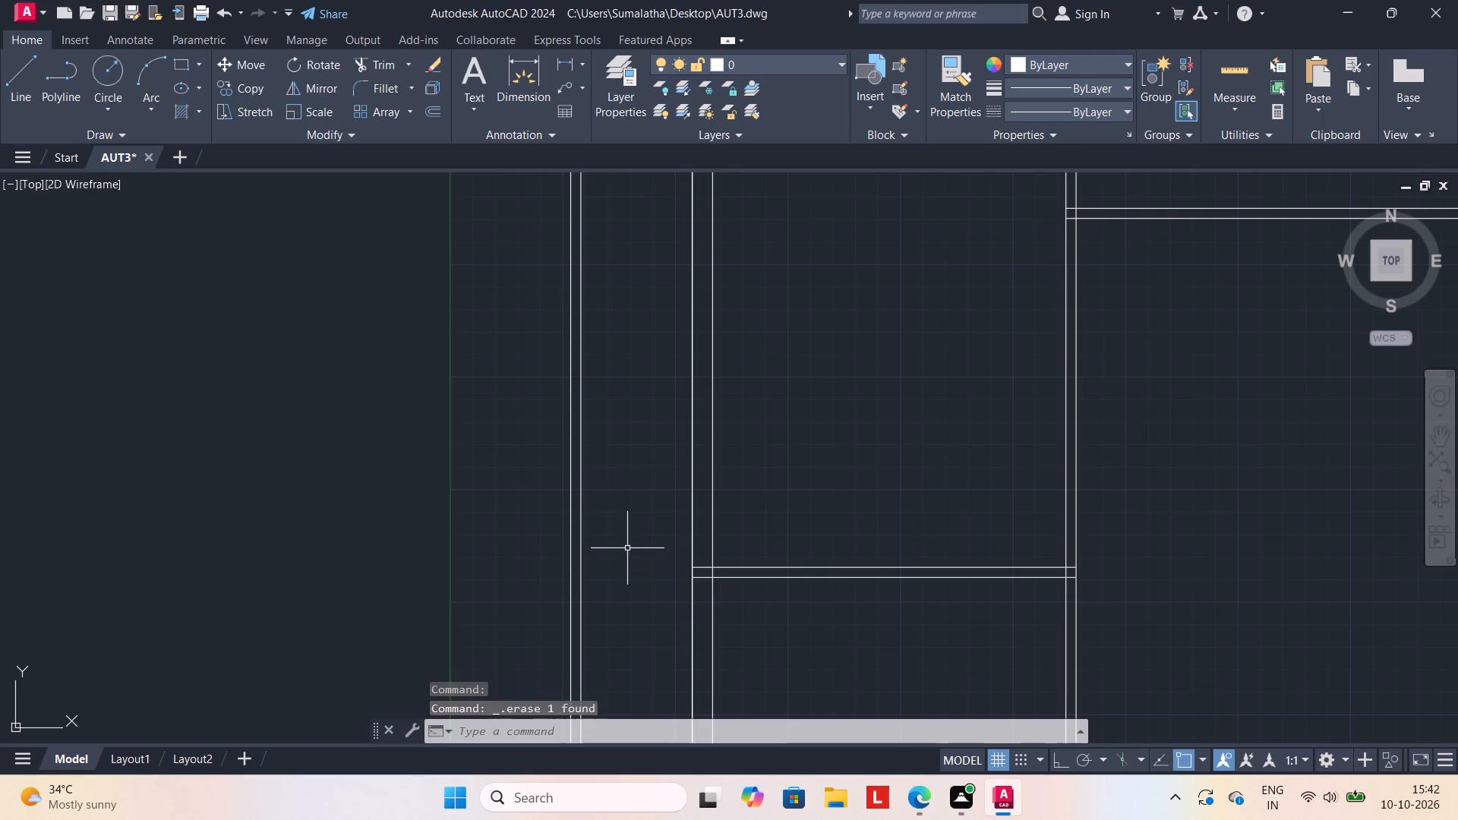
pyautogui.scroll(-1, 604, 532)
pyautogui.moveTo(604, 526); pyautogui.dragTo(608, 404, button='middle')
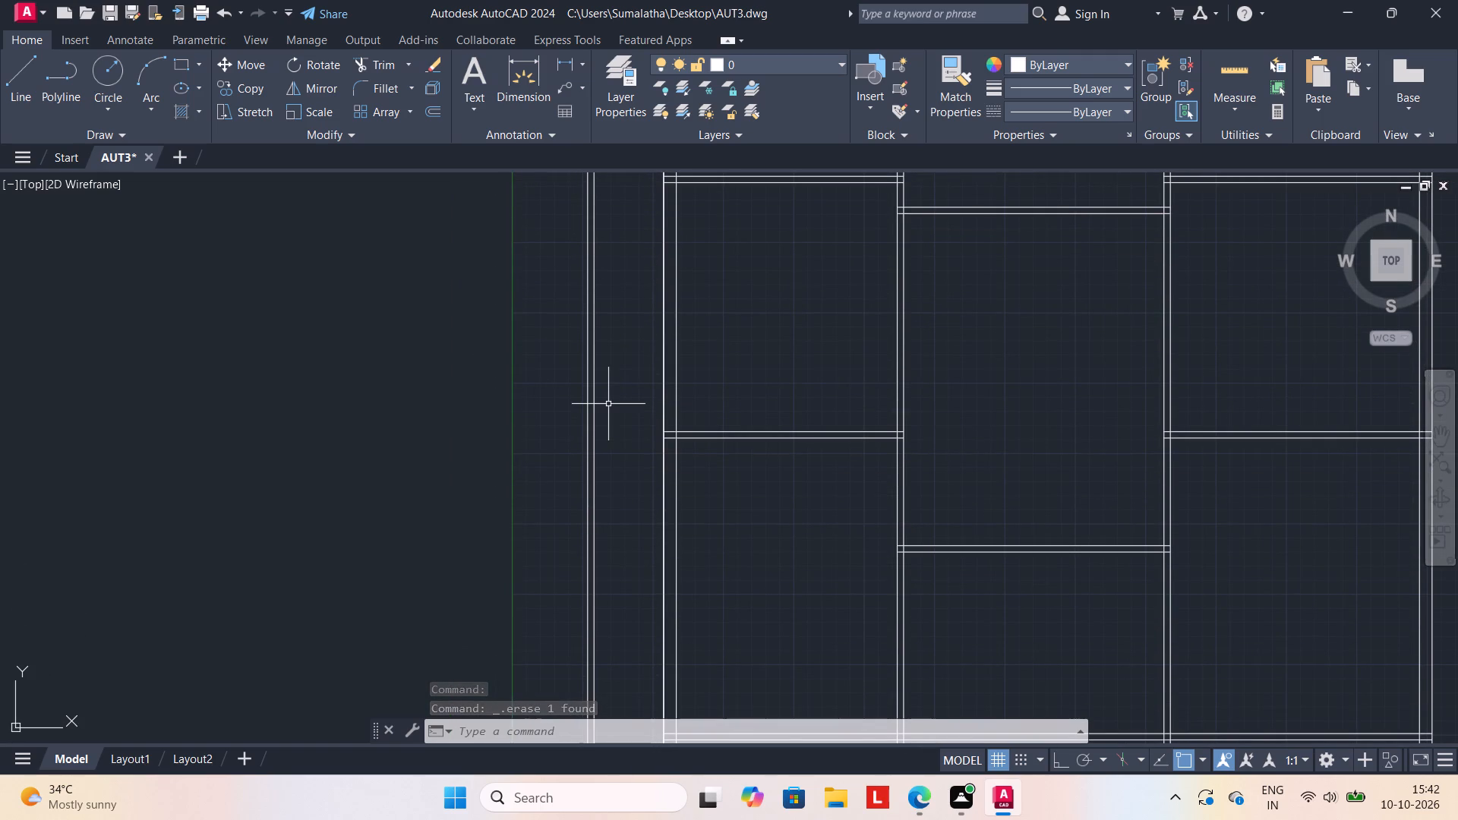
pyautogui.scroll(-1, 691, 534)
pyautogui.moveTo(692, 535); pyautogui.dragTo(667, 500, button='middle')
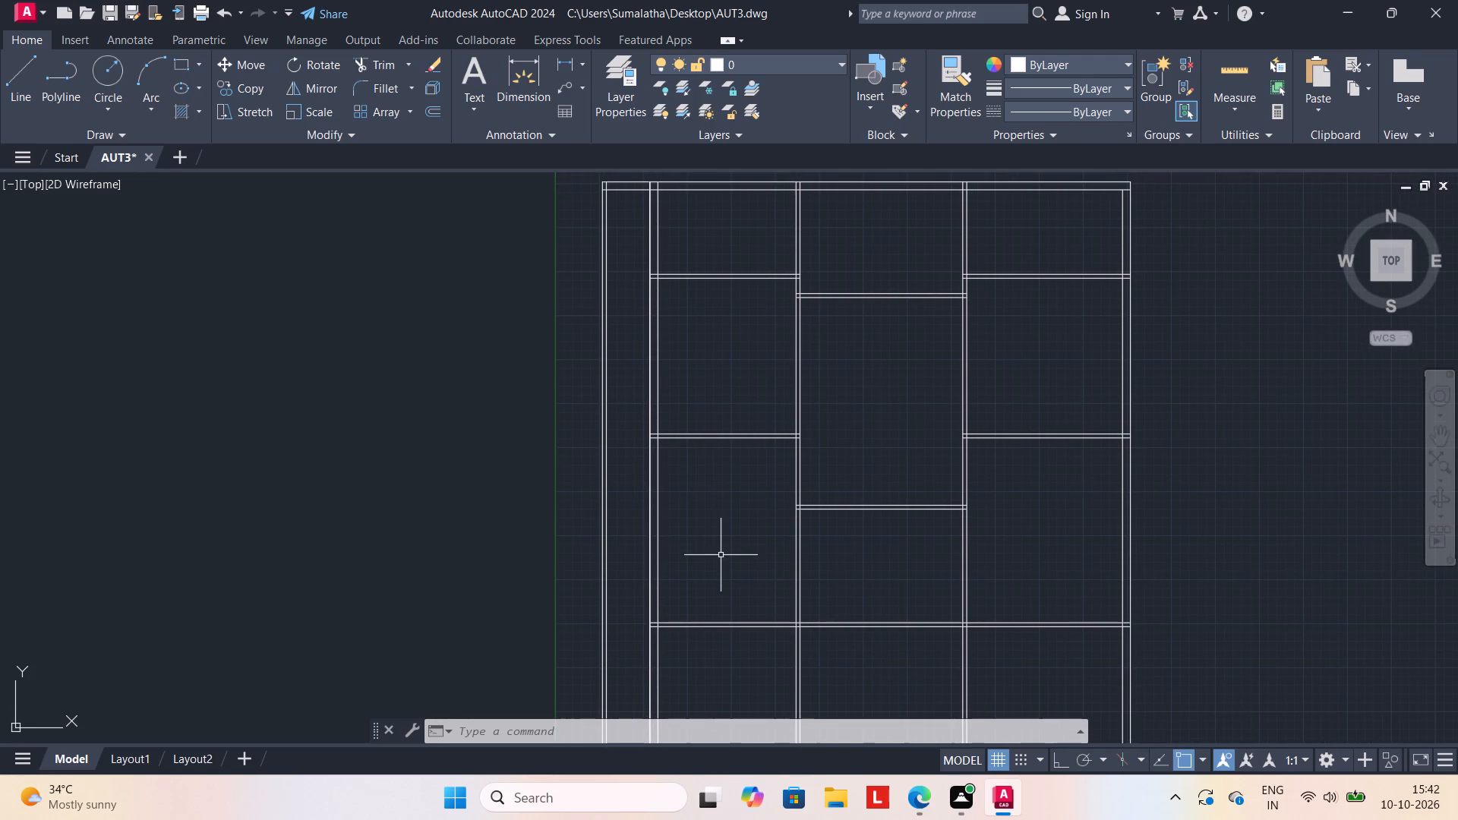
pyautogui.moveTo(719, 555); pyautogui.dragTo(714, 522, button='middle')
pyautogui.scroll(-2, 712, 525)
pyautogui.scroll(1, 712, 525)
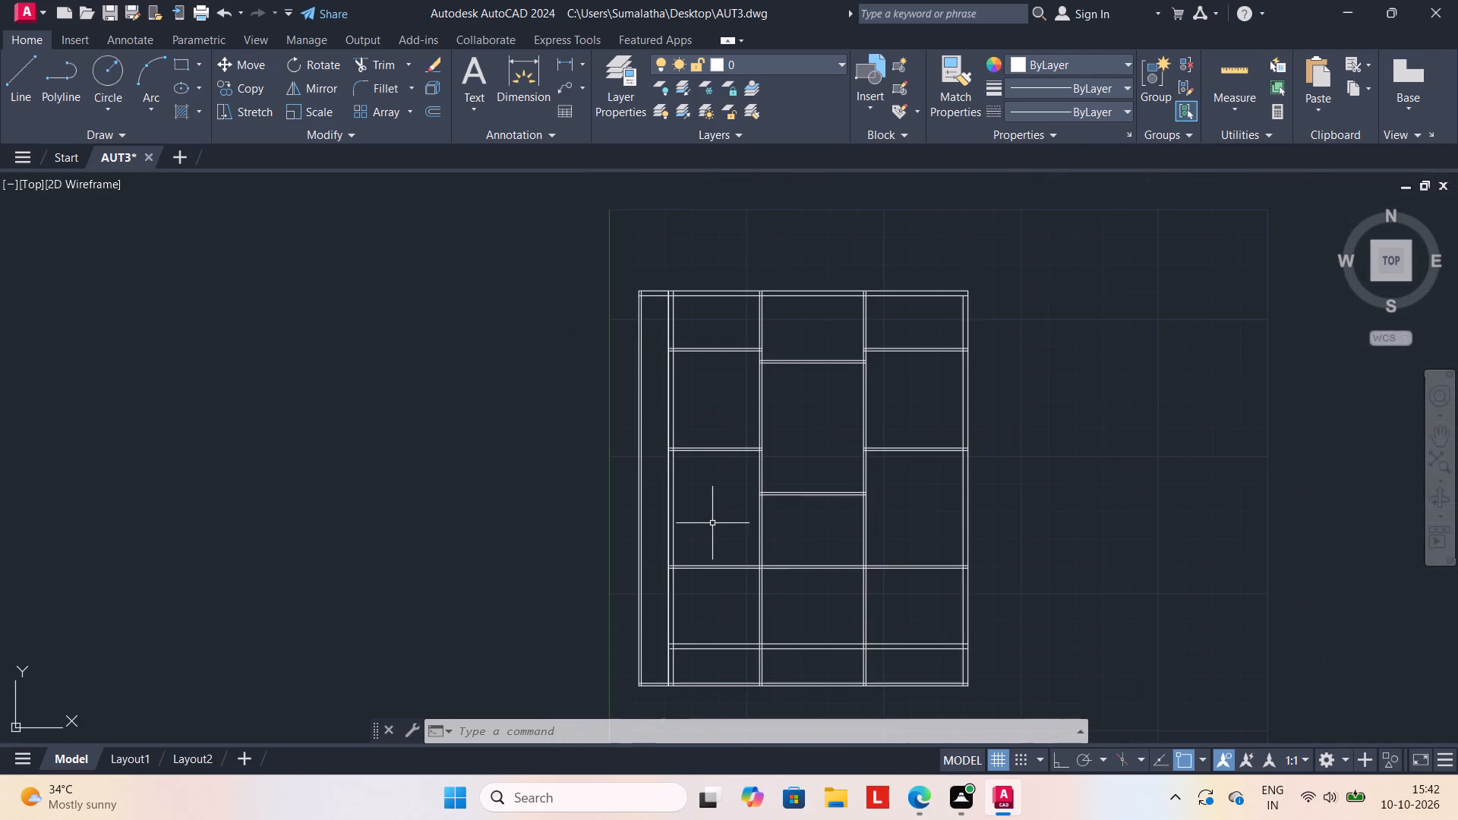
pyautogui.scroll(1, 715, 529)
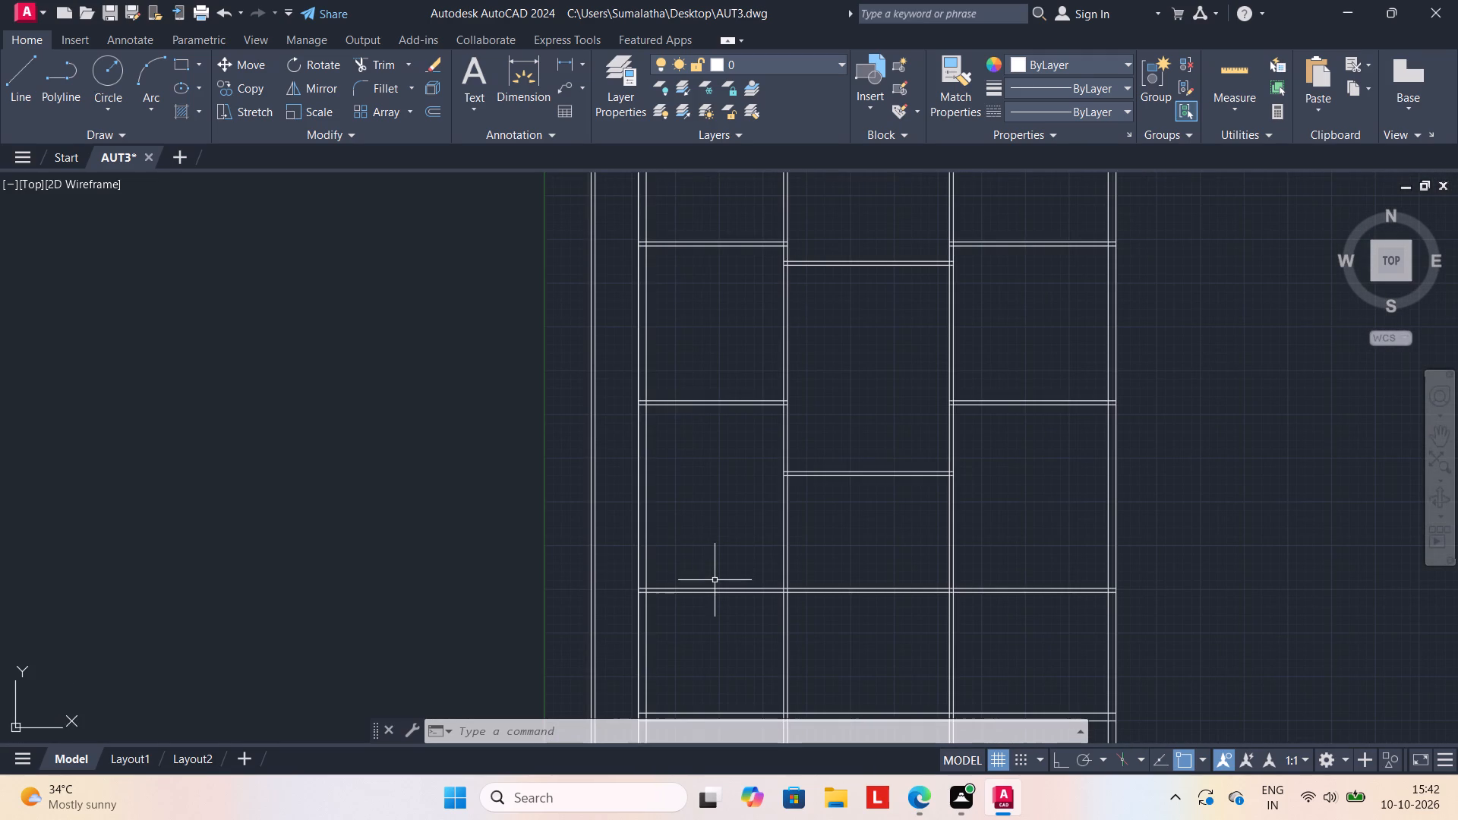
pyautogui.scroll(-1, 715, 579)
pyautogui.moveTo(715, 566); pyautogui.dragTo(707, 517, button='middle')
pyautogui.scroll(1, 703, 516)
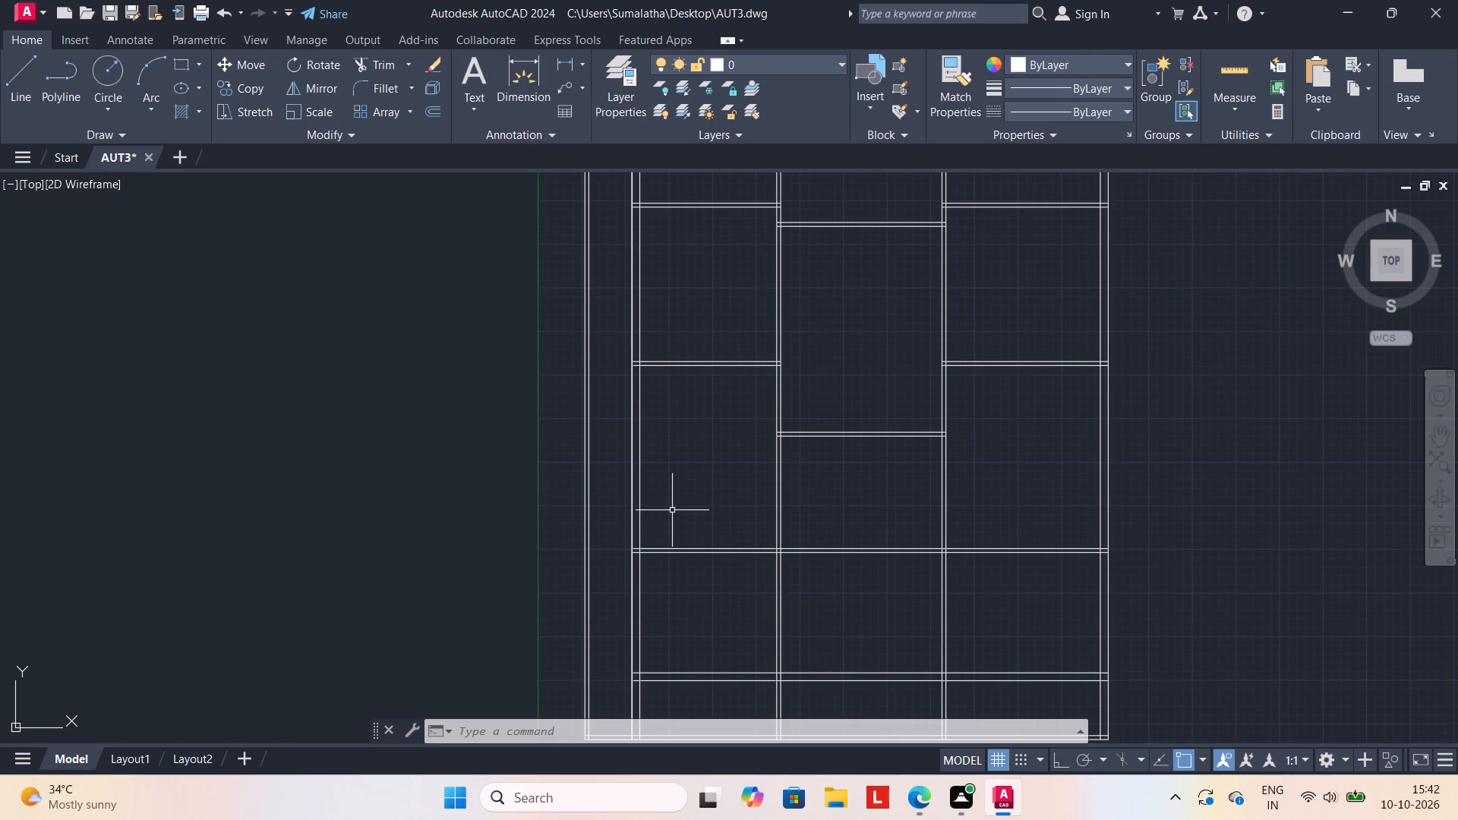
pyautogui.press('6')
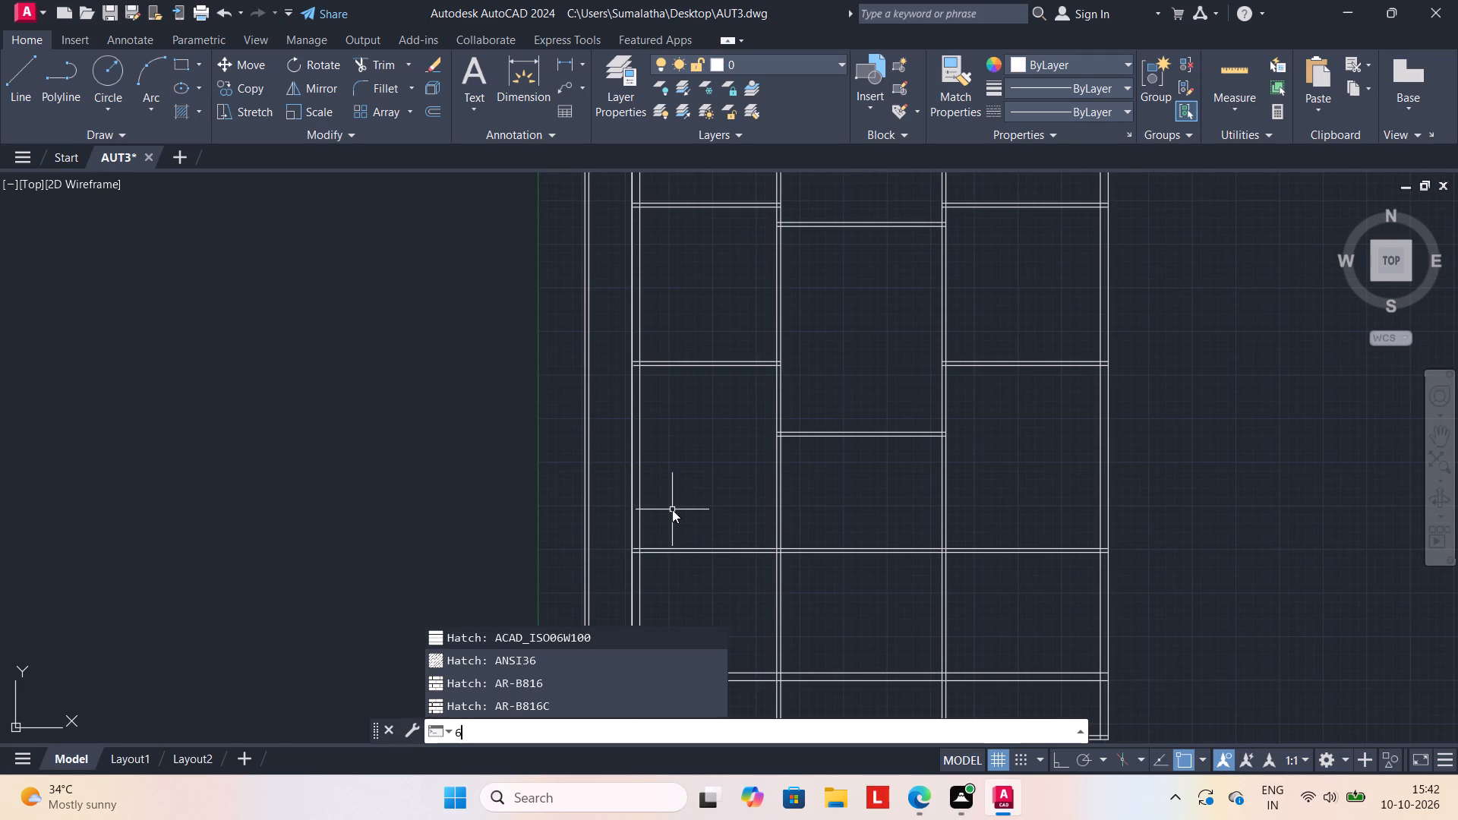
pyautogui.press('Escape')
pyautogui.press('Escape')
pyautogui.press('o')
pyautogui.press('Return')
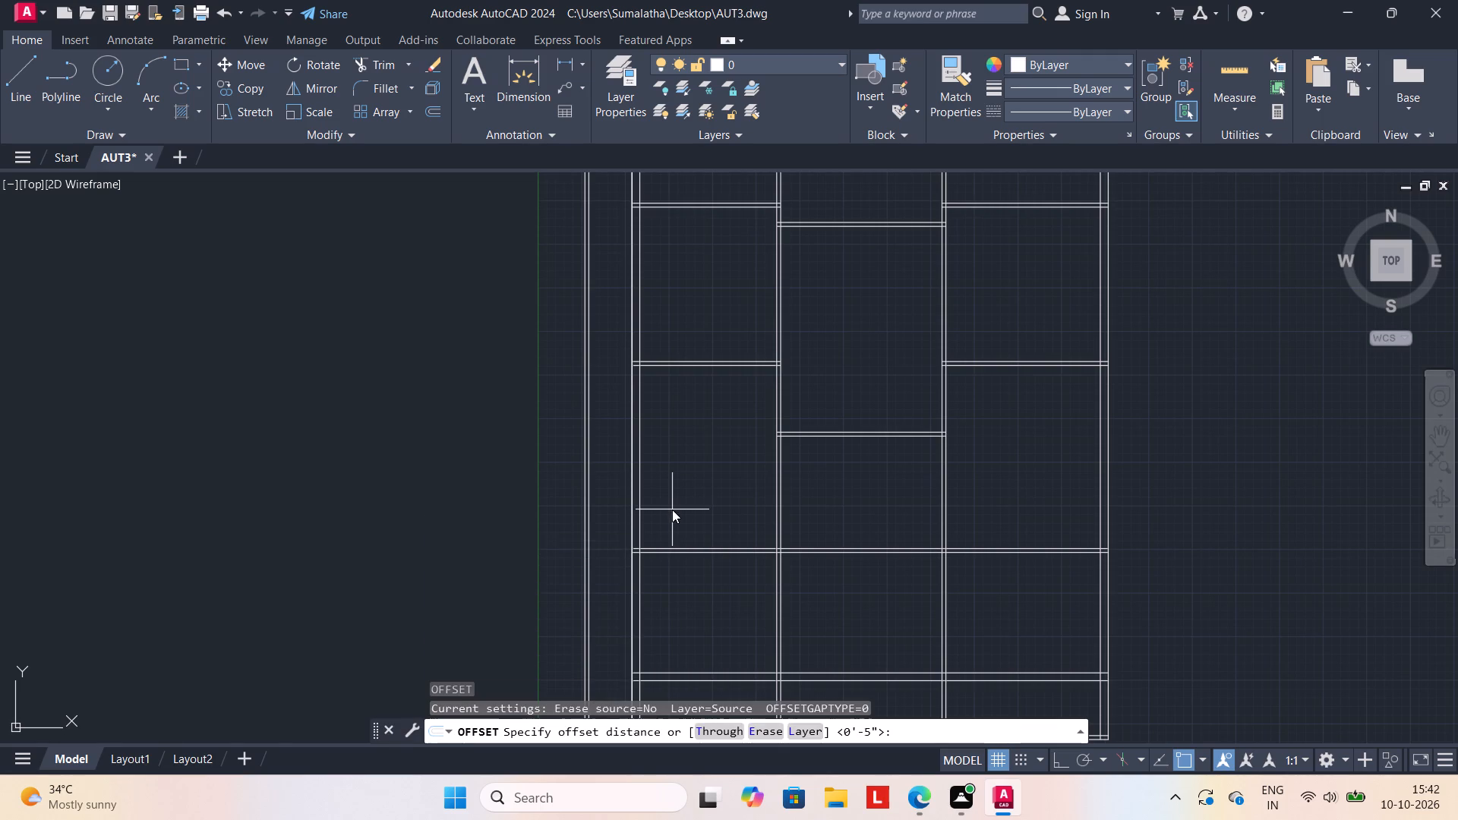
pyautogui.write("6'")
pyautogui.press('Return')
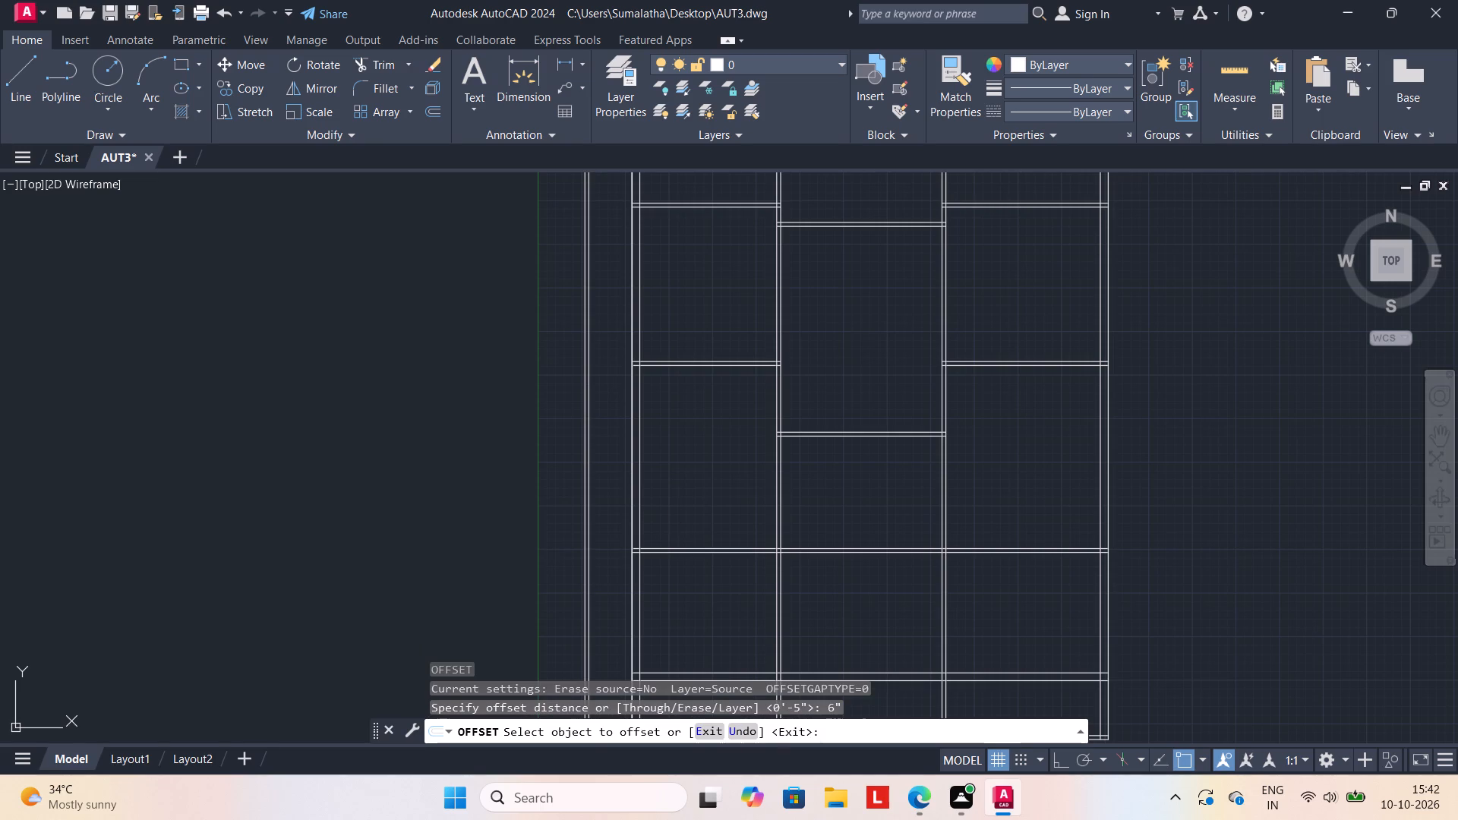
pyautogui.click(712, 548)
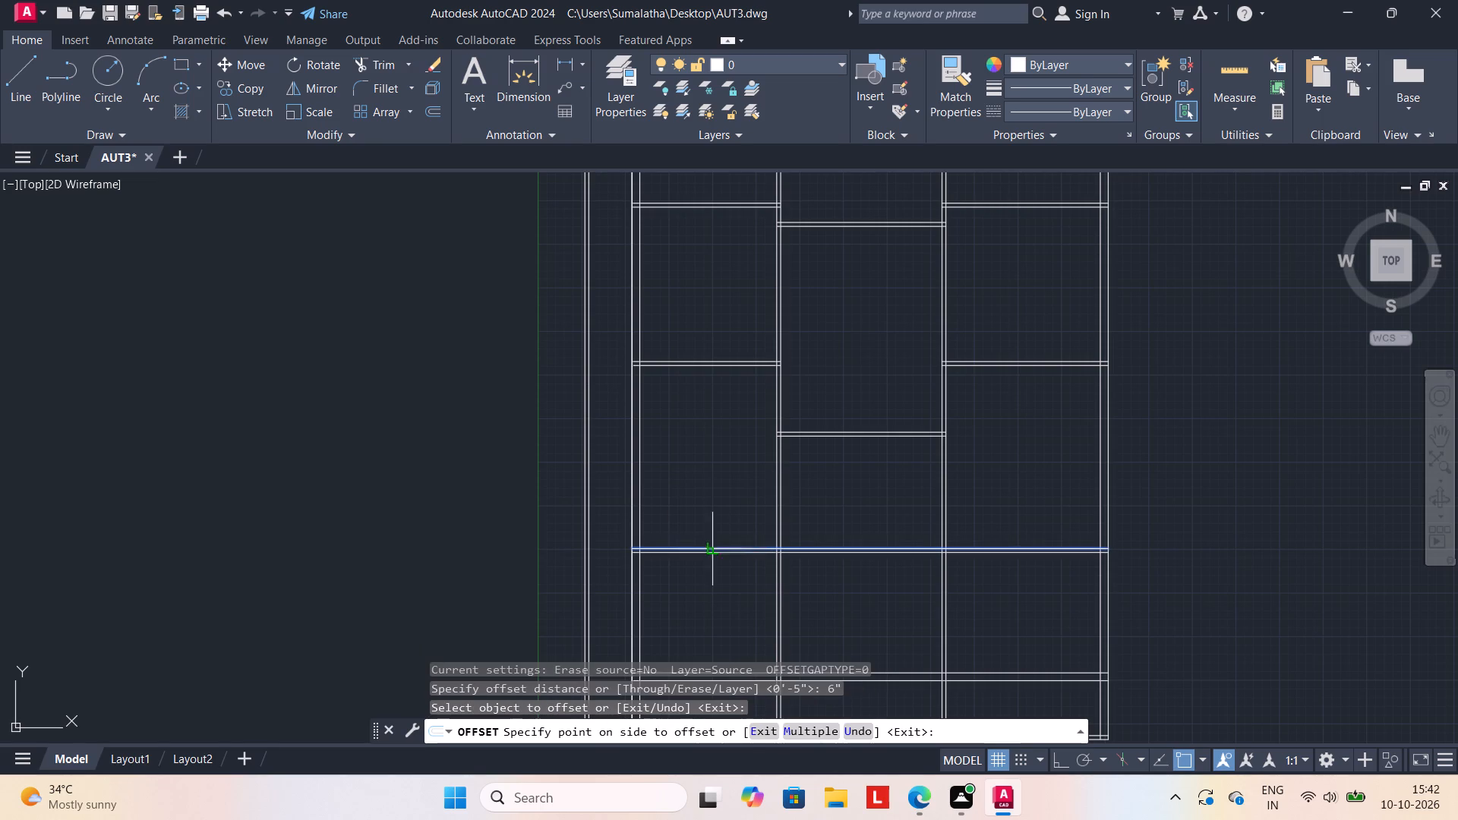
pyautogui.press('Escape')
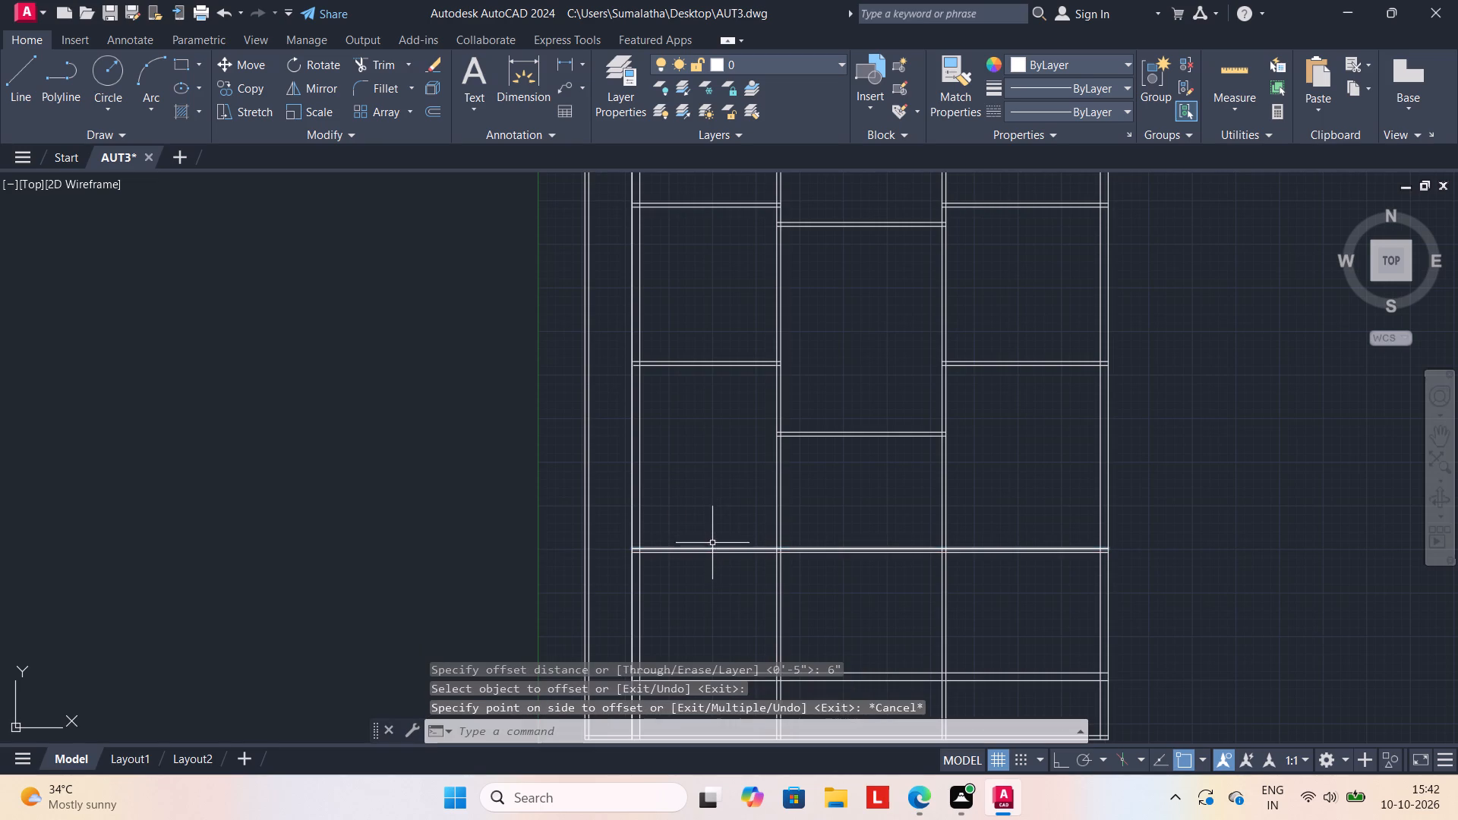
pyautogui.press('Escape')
# Offset the upper line of the full-width cross wall below the left column's third room 6' upward.
pyautogui.press('o')
pyautogui.press('Return')
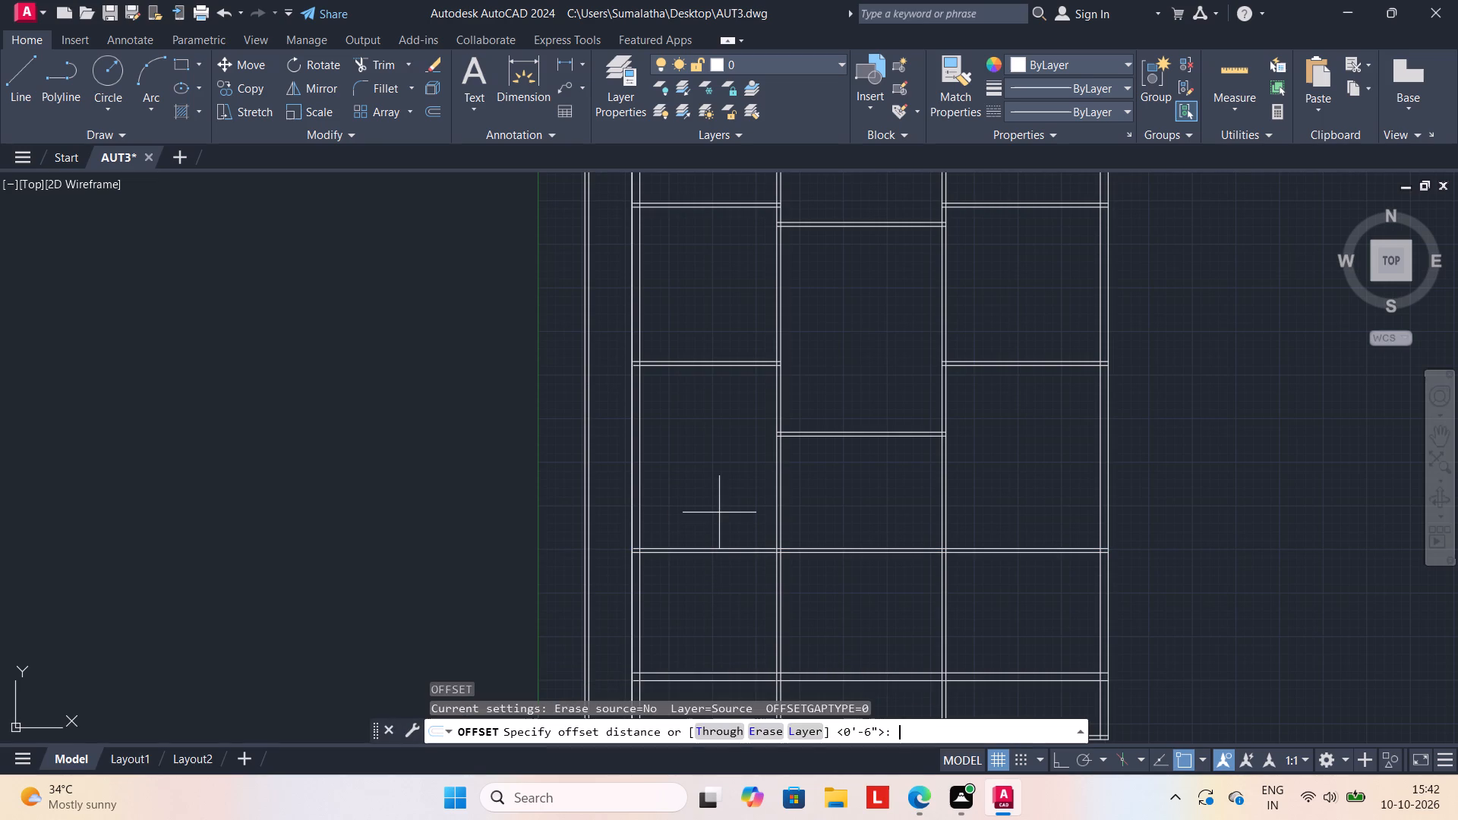
pyautogui.write("6'")
pyautogui.press('Return')
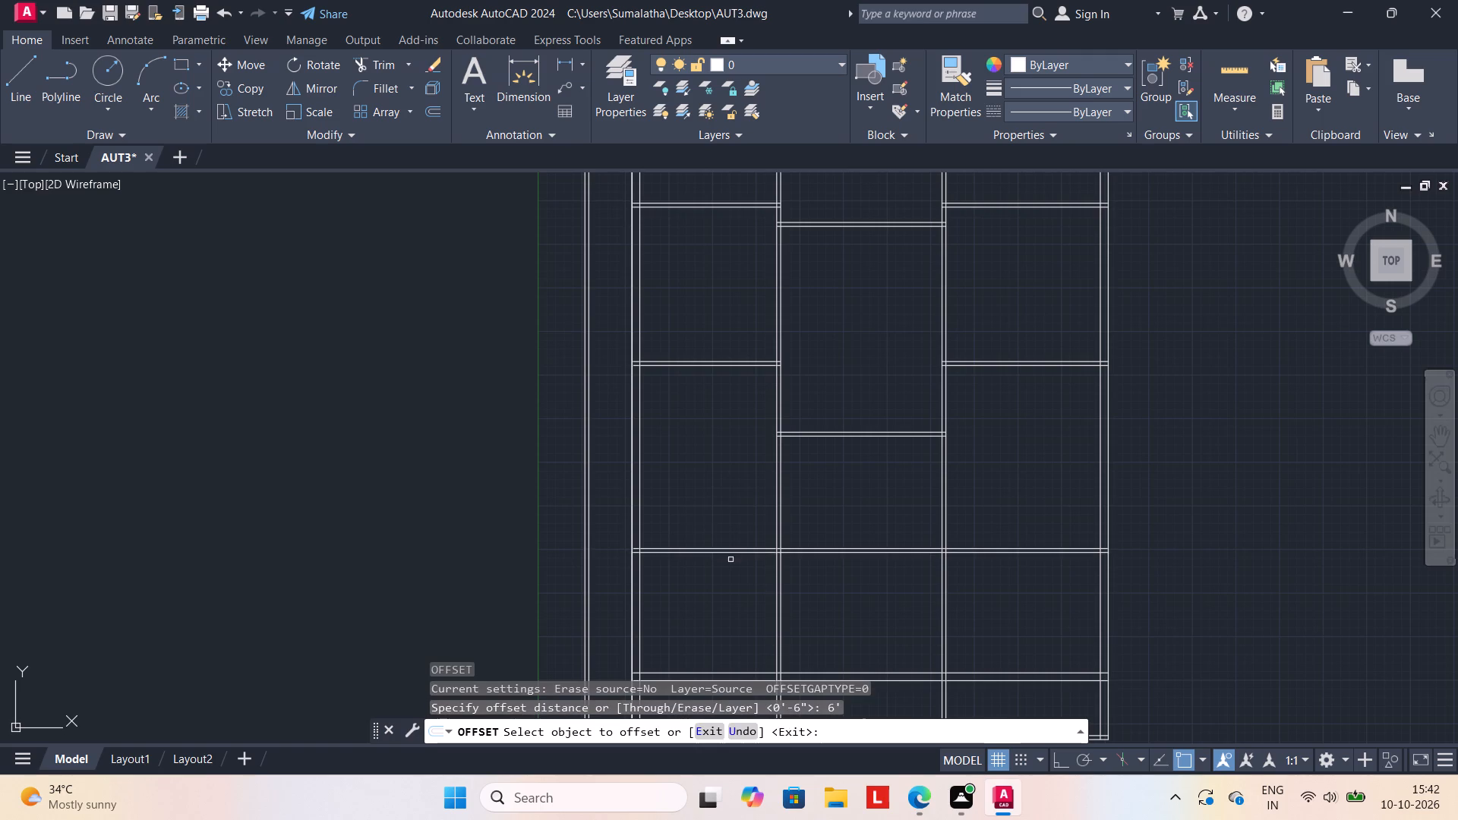
pyautogui.click(734, 545)
pyautogui.moveTo(732, 547); pyautogui.dragTo(736, 541)
pyautogui.click(740, 522)
pyautogui.press('Escape')
pyautogui.press('Escape')
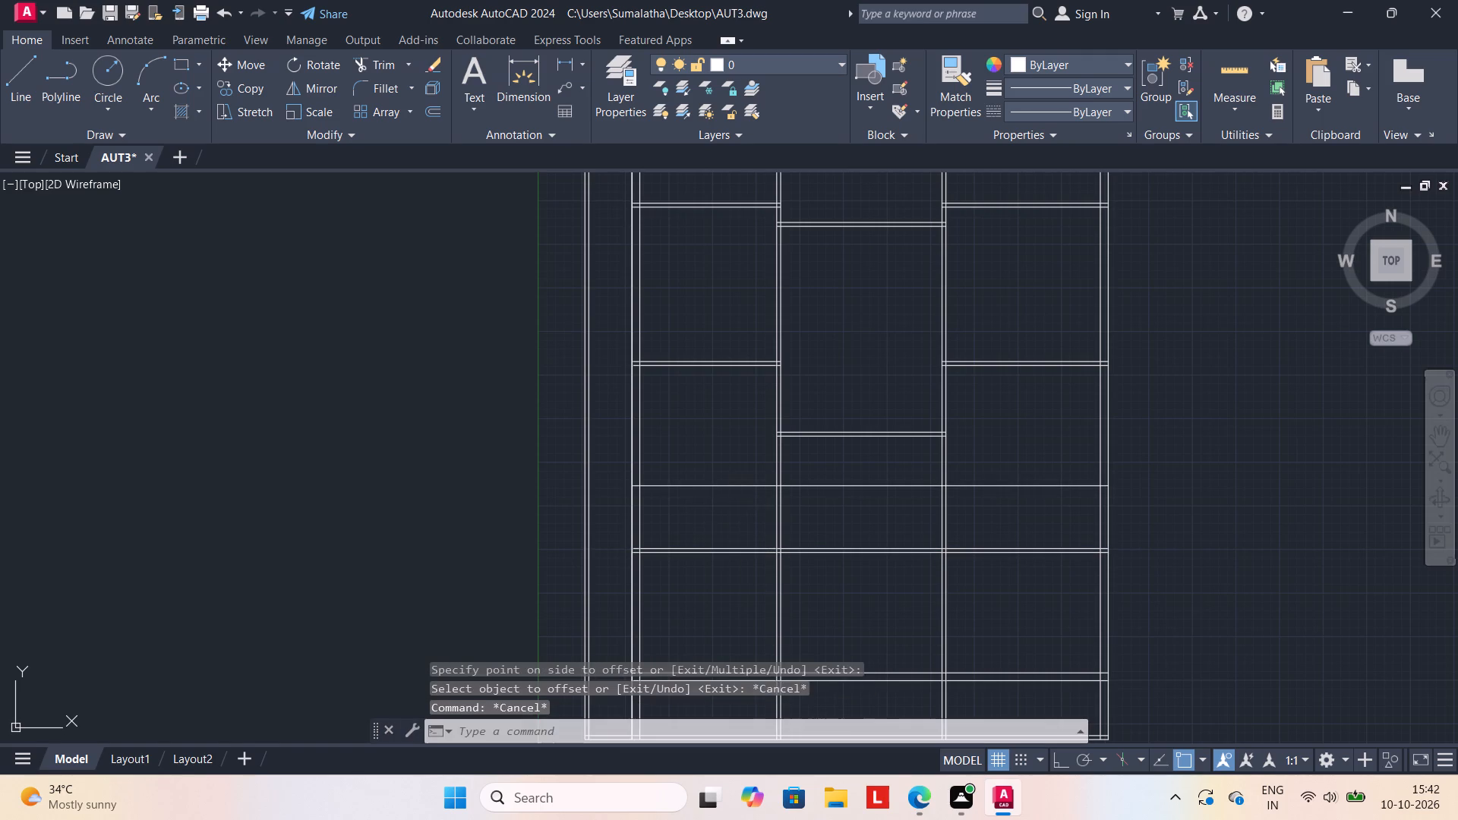
pyautogui.press('Escape')
pyautogui.scroll(1, 715, 506)
pyautogui.press('Escape')
pyautogui.press('Escape')
pyautogui.press('Escape')
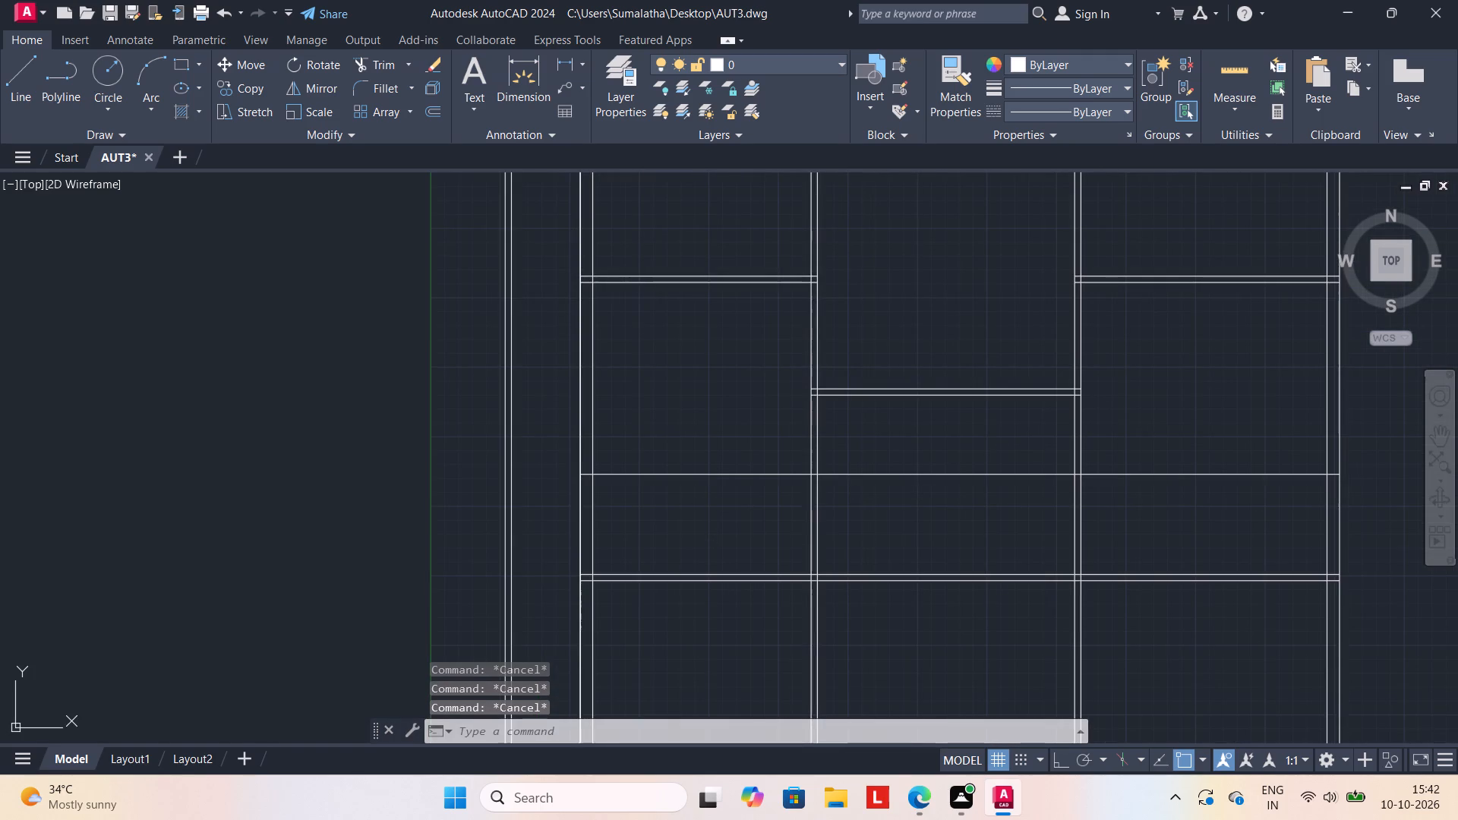
pyautogui.press('Escape')
pyautogui.press('Escape')
pyautogui.press('Escape')
pyautogui.press('Escape')
pyautogui.press('Escape')
pyautogui.press('Escape')
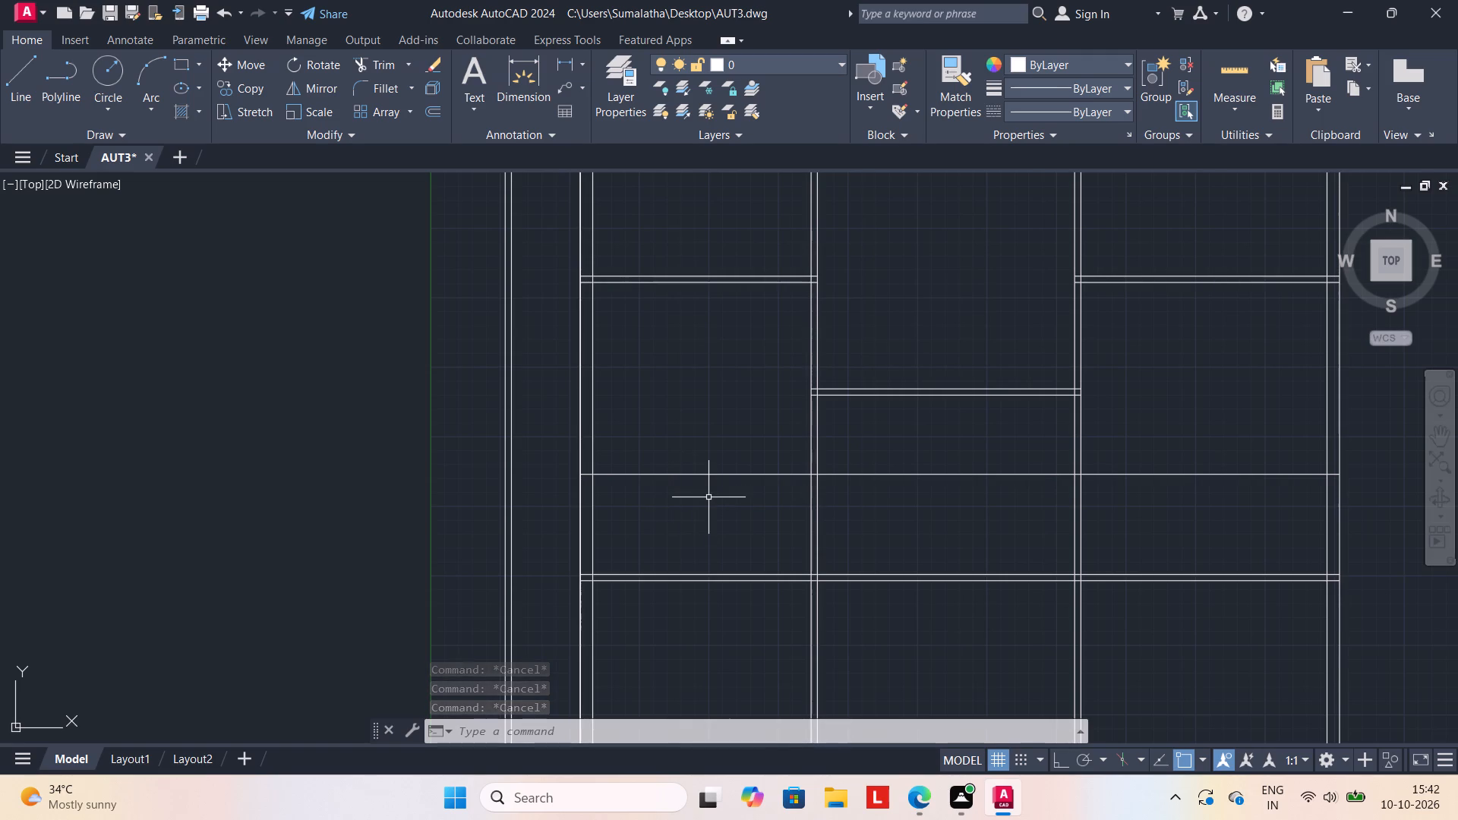
# Draw a vertical line in the left column from the new horizontal line down to the full-width cross wall.
pyautogui.press('l')
pyautogui.press('Return')
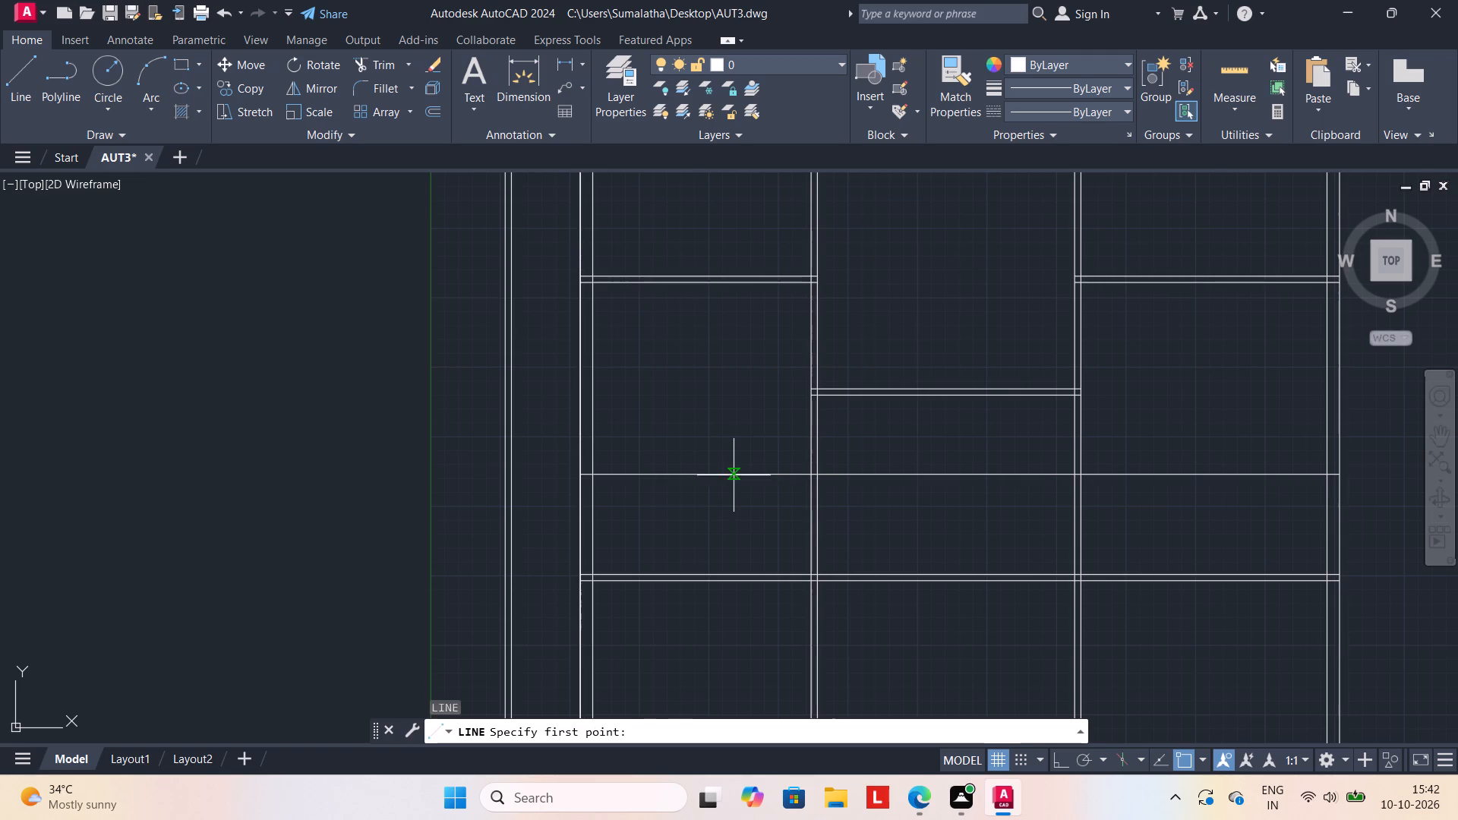
pyautogui.moveTo(734, 475); pyautogui.dragTo(734, 483)
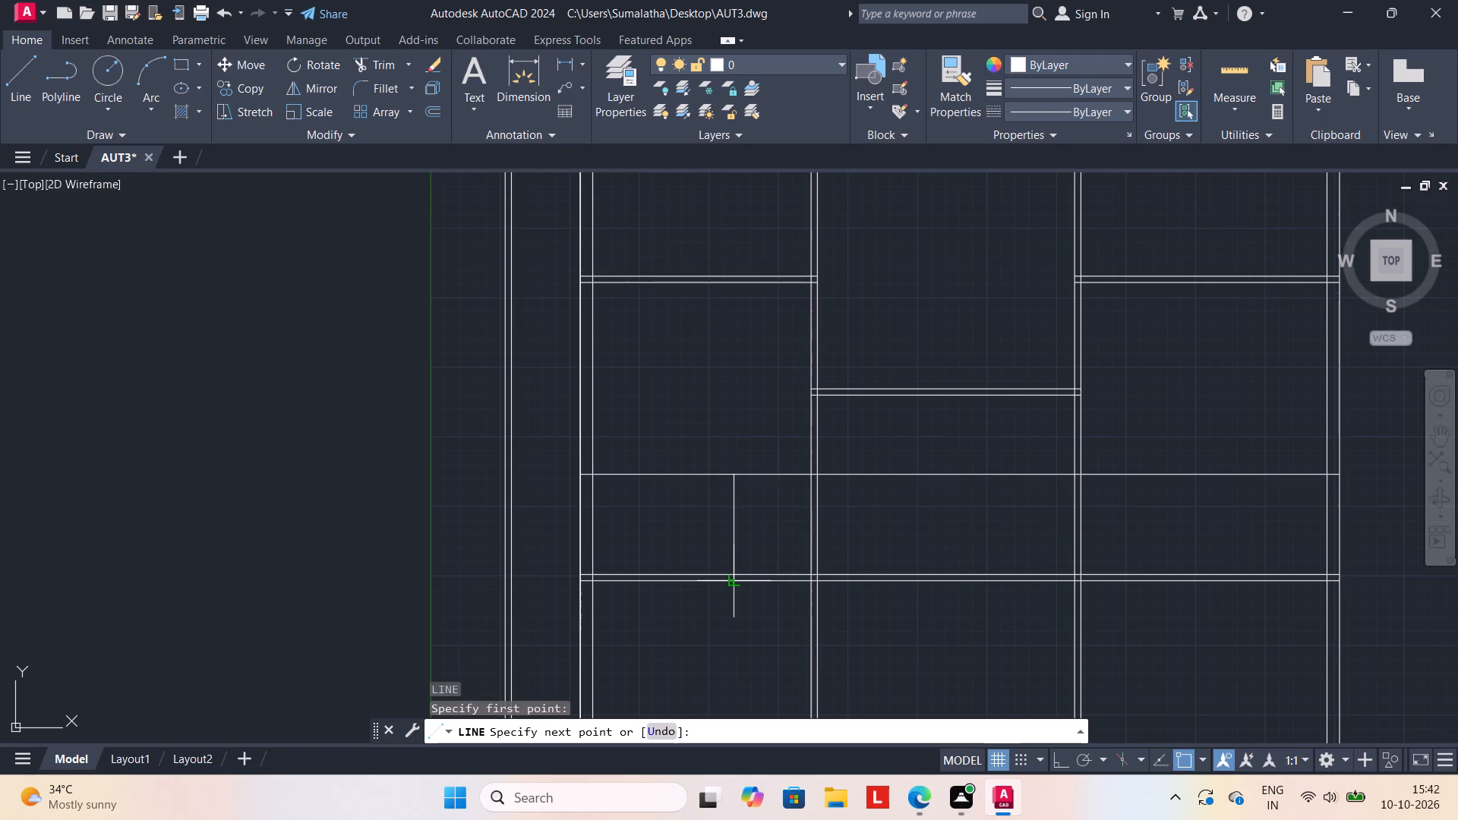
pyautogui.click(737, 576)
pyautogui.press('Escape')
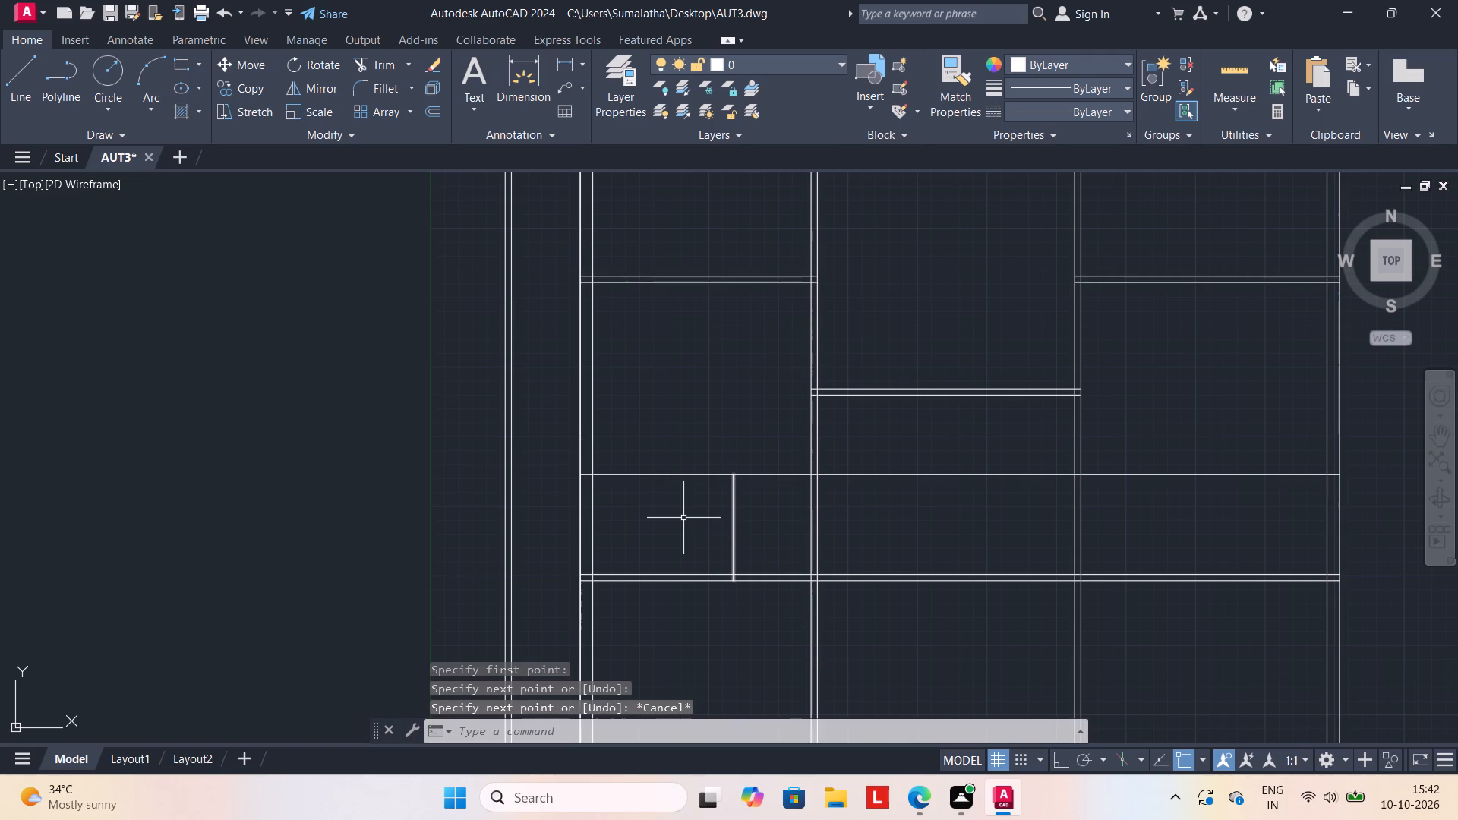
# Offset the short vertical line 4.5" to the right and the new horizontal line 4.5" upward.
pyautogui.press('o')
pyautogui.press('Return')
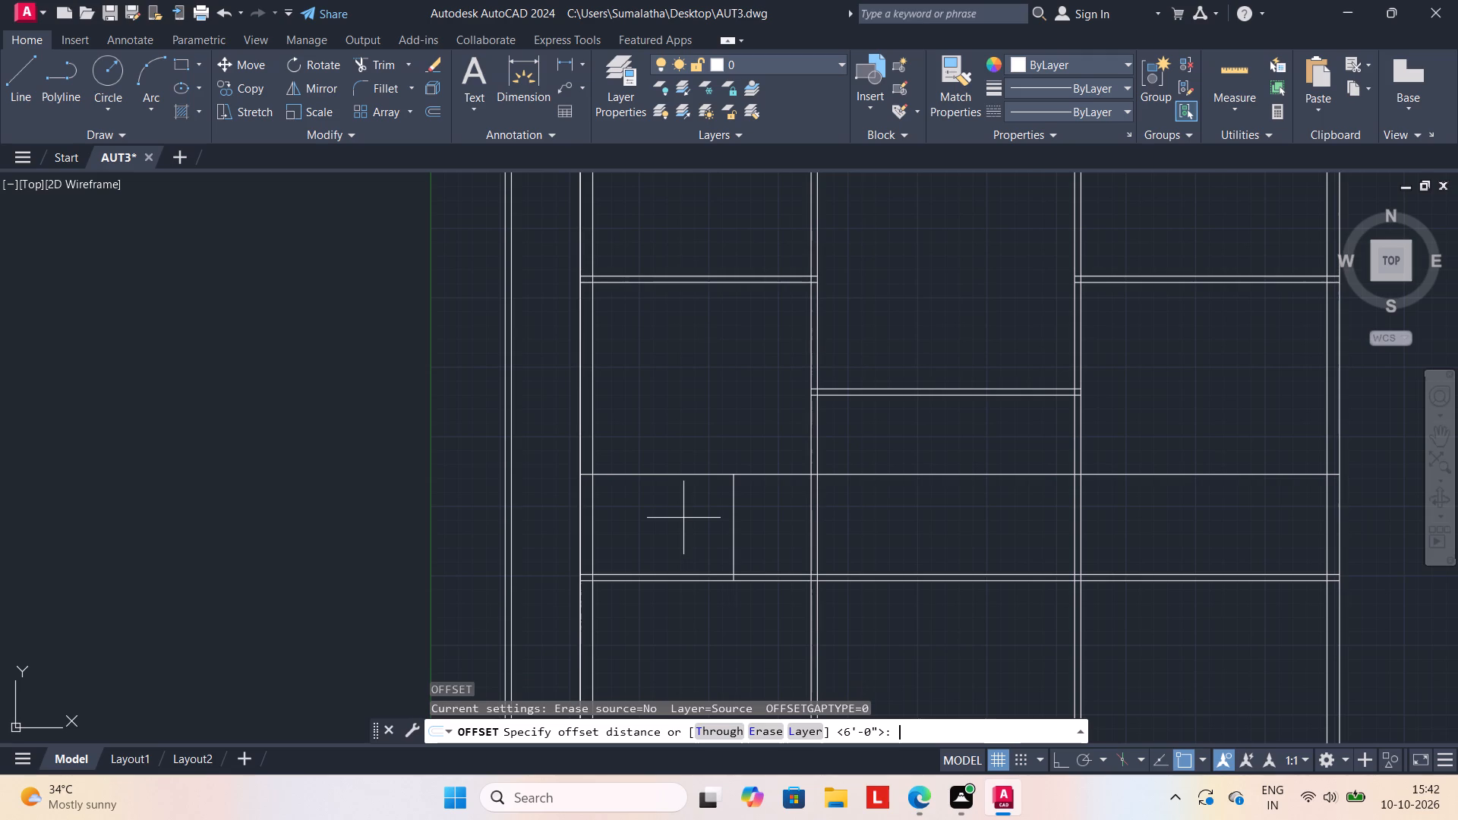
pyautogui.write('4.5"')
pyautogui.press('Return')
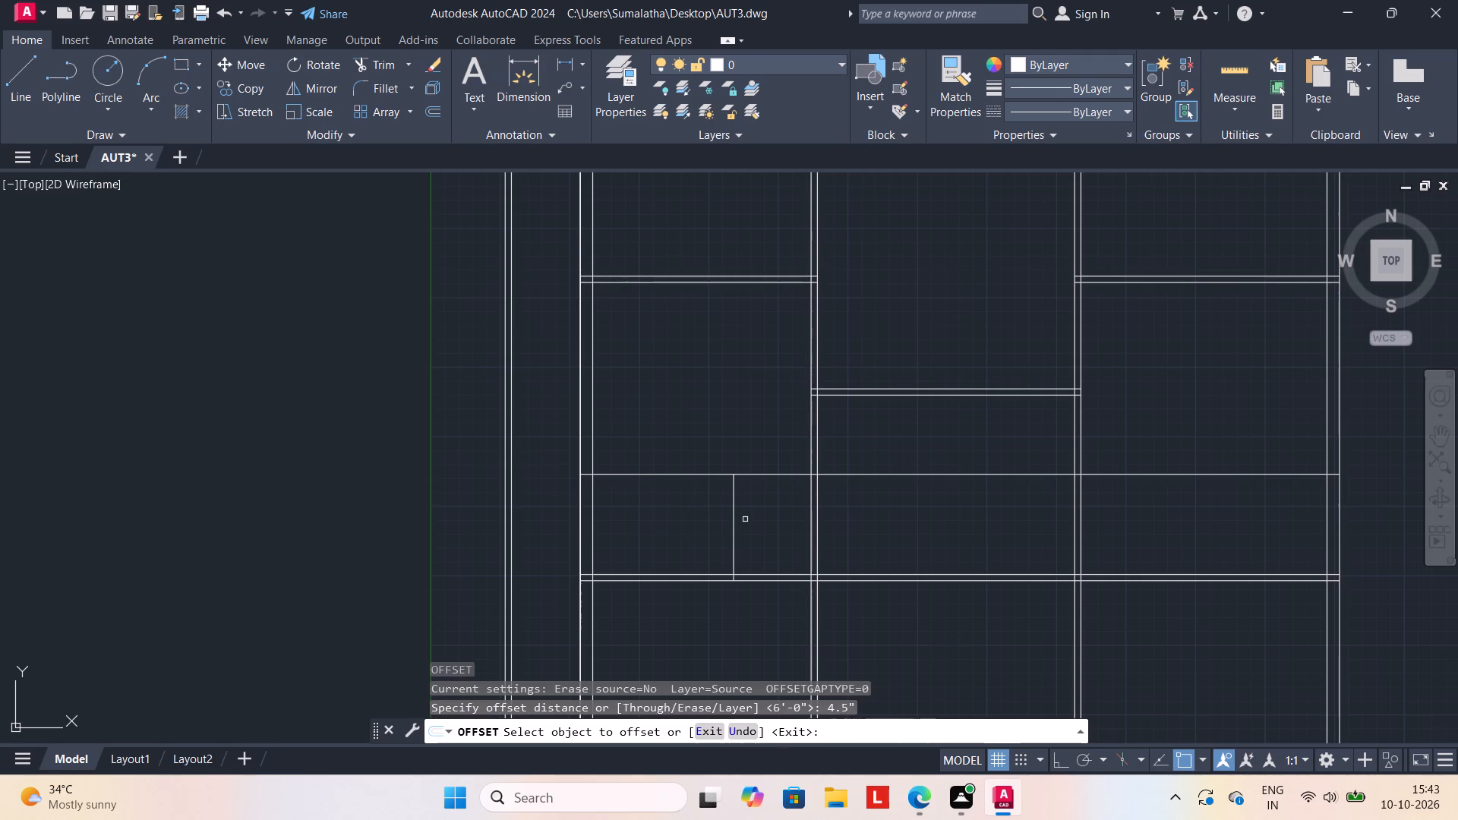
pyautogui.moveTo(735, 533); pyautogui.dragTo(746, 533)
pyautogui.click(750, 534)
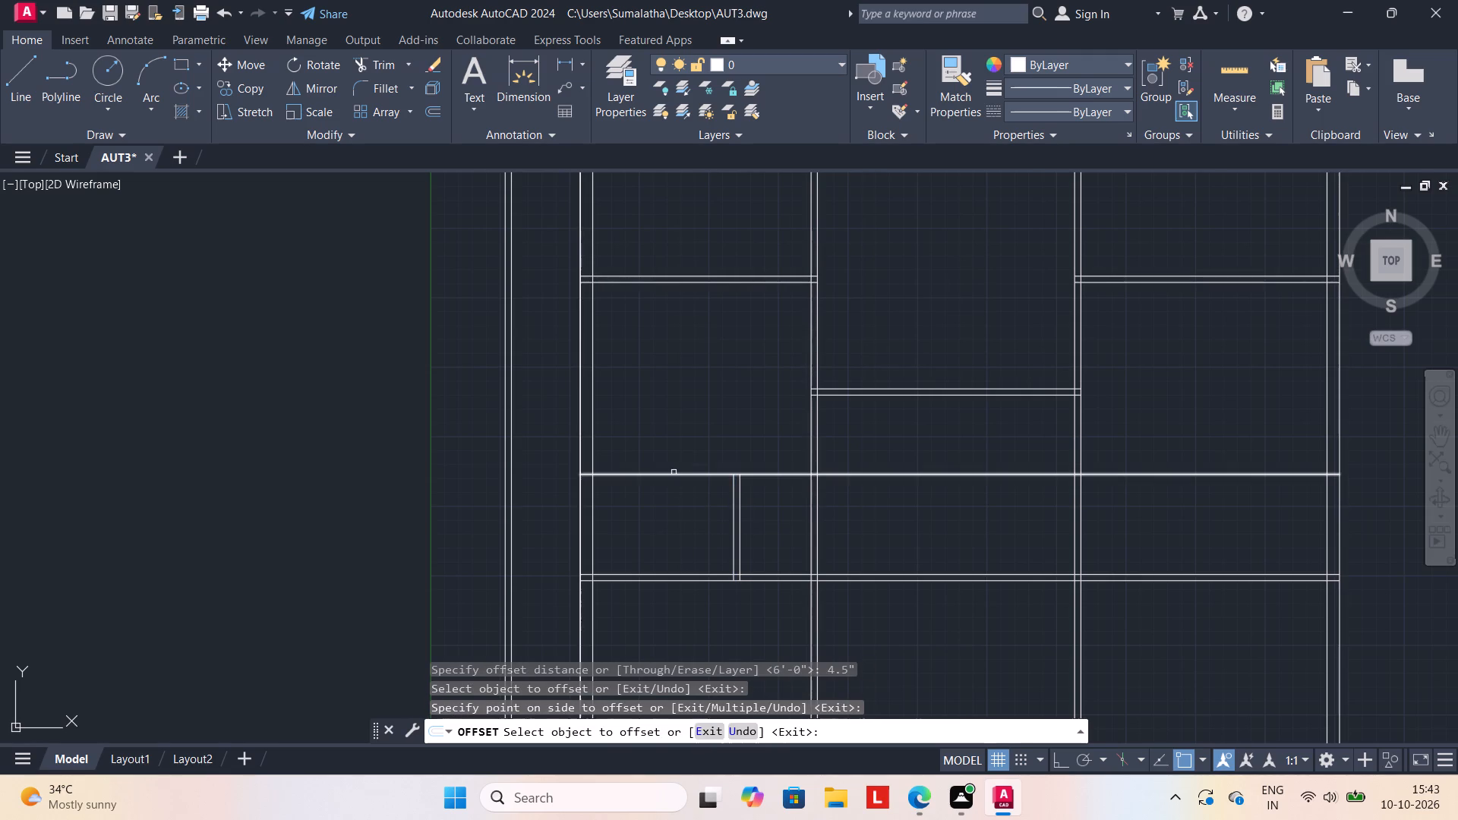
pyautogui.click(672, 473)
pyautogui.click(672, 466)
pyautogui.press('Escape')
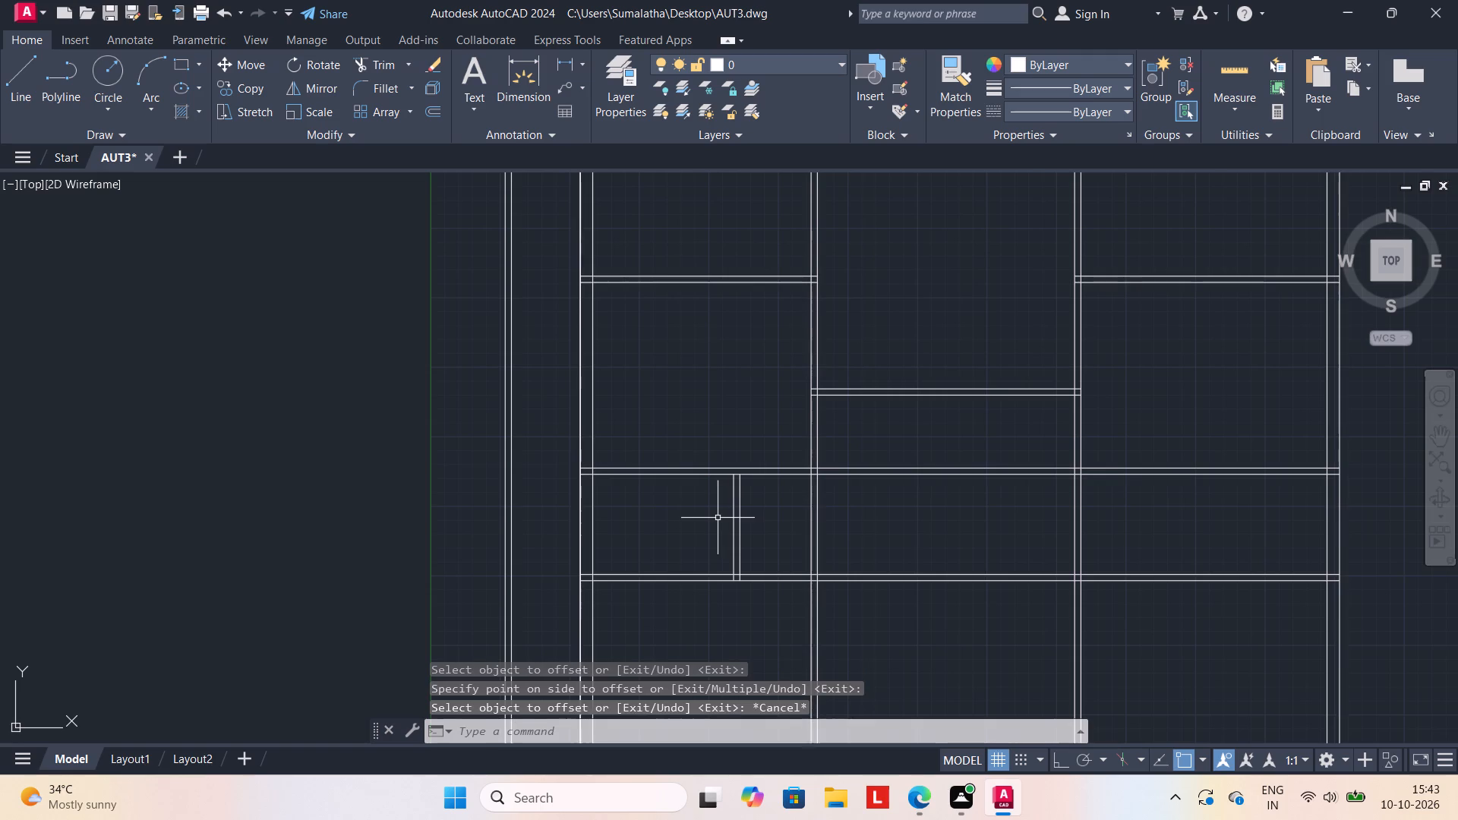
pyautogui.press('Escape')
# Extend both lines of the short vertical partition up to the upper line of the new cross wall.
pyautogui.press('e')
pyautogui.press('x')
pyautogui.press('Return')
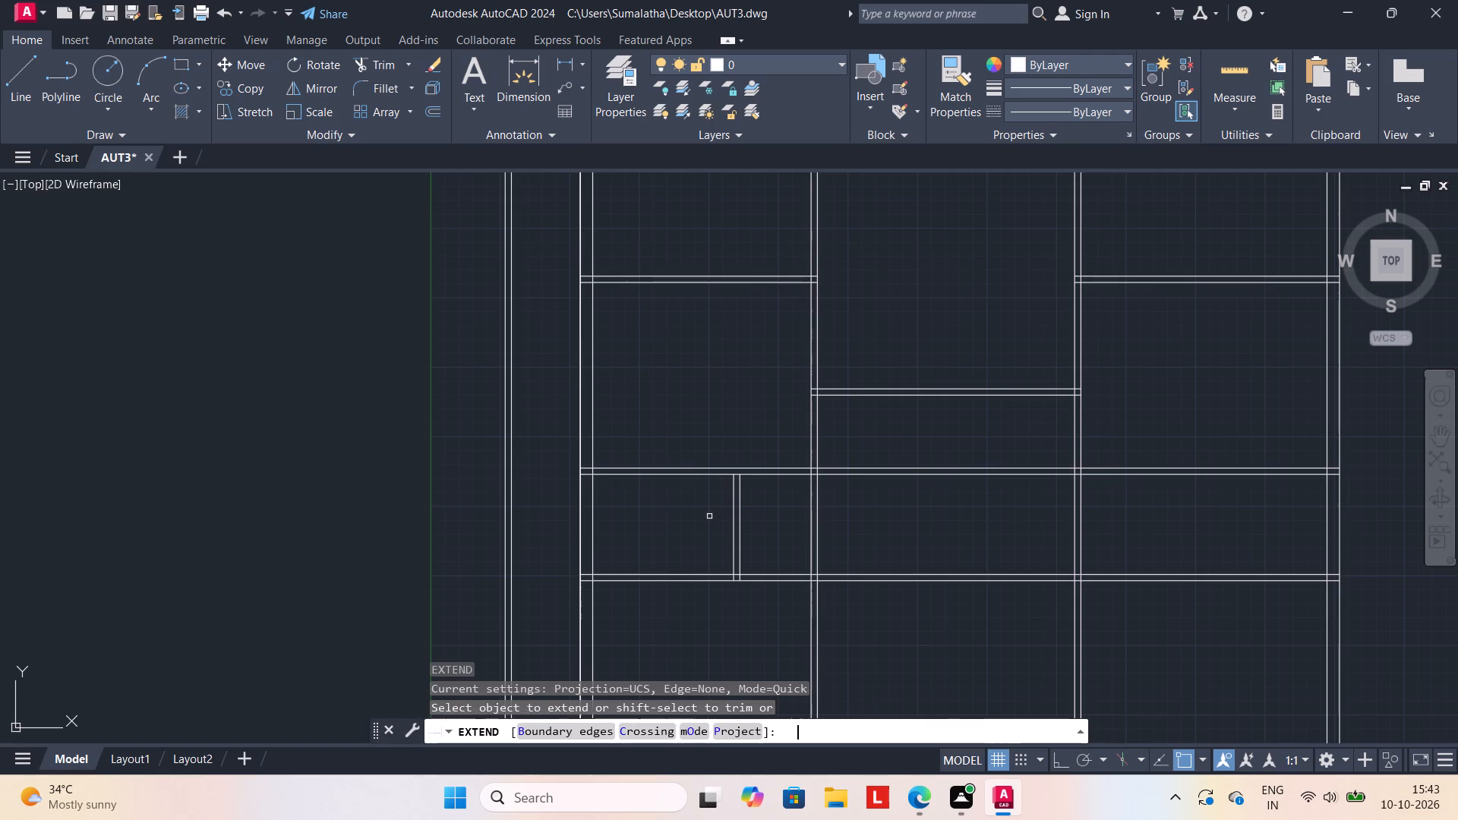
pyautogui.click(733, 504)
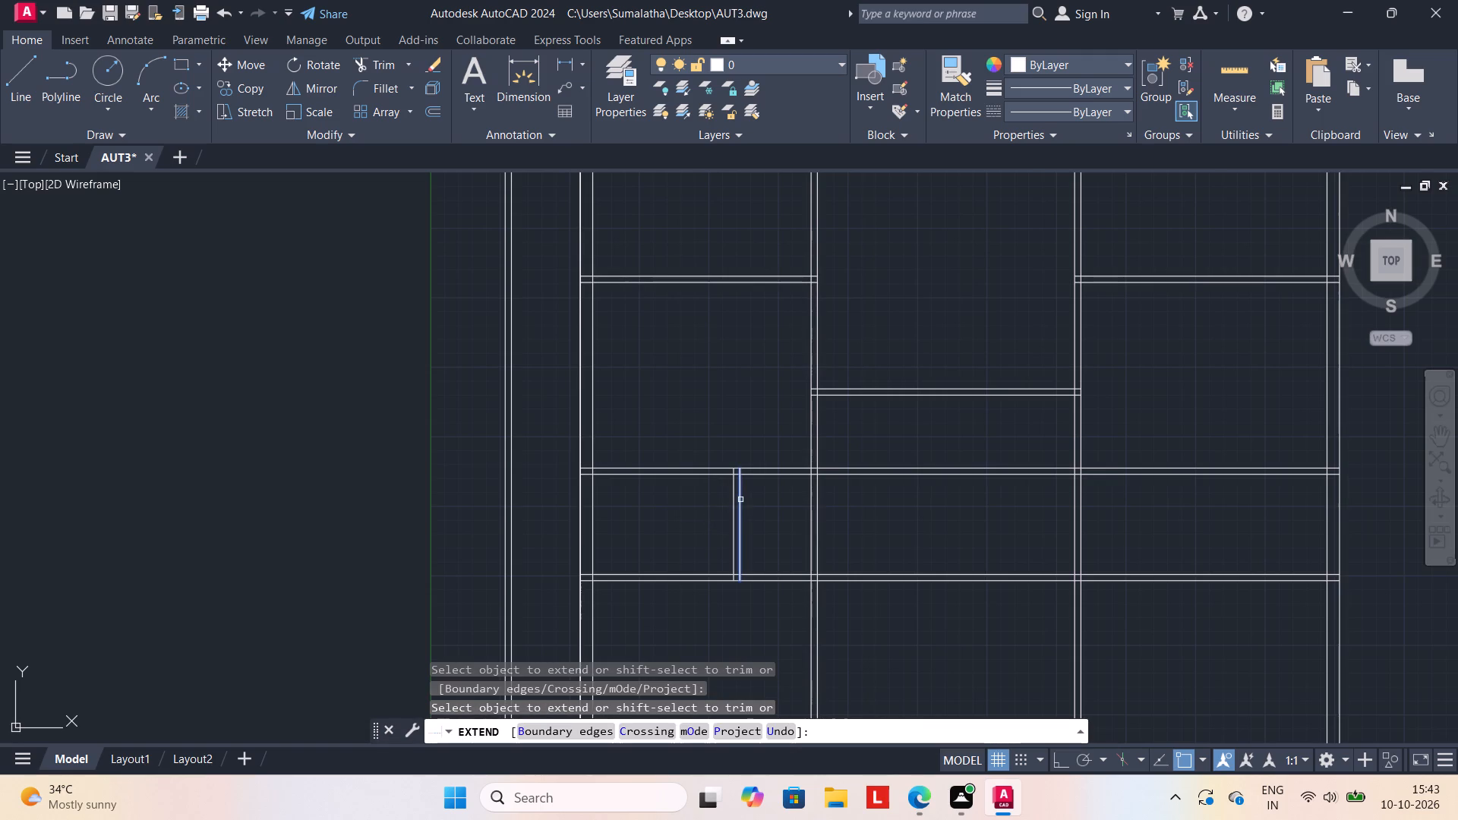
pyautogui.click(740, 500)
pyautogui.press('Escape')
pyautogui.press('Escape')
pyautogui.press('Escape')
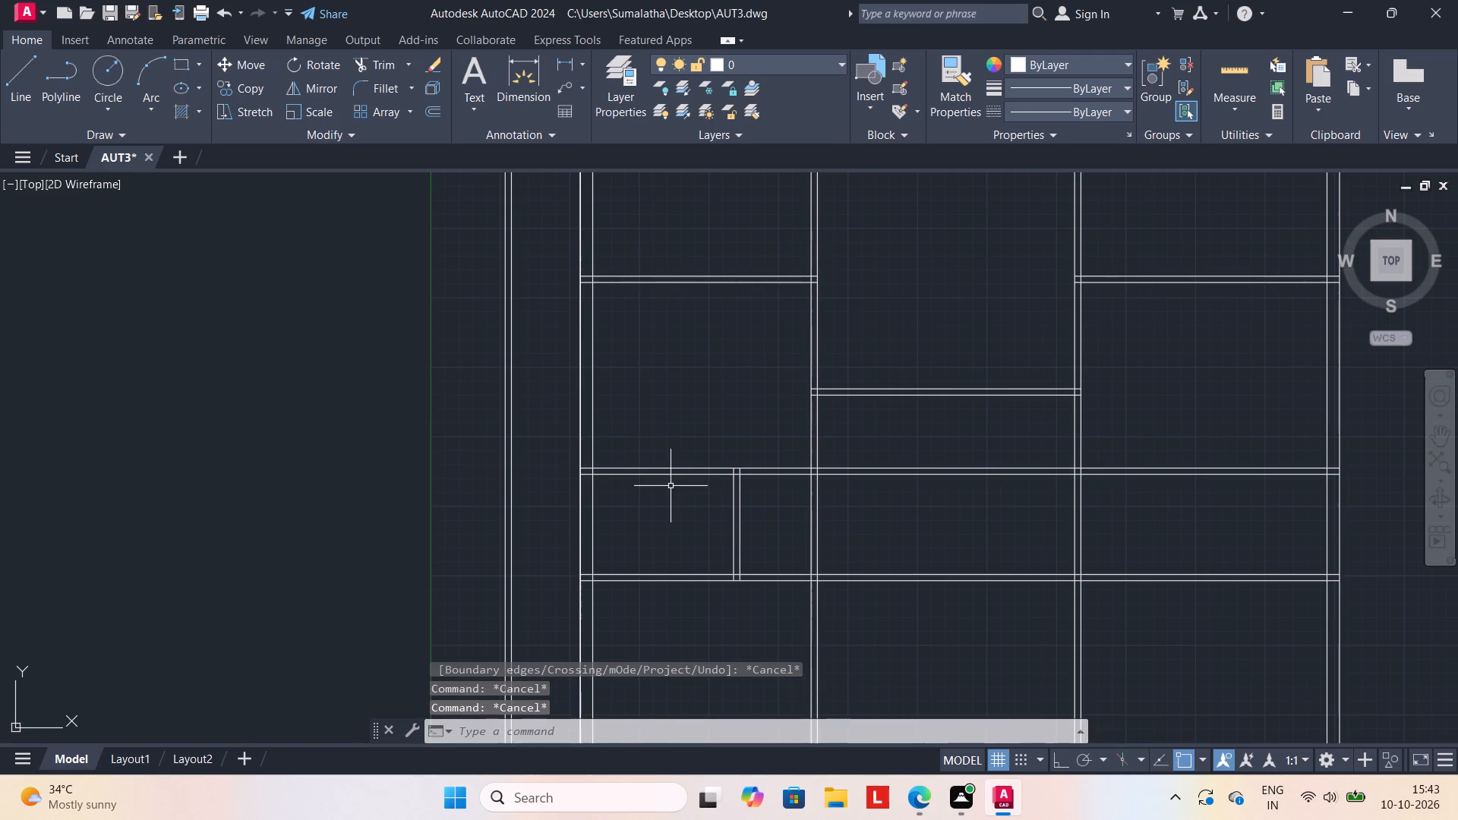
# Trim away both new cross wall lines between the short vertical partition and the left column's right wall.
pyautogui.press('t')
pyautogui.press('r')
pyautogui.press('Return')
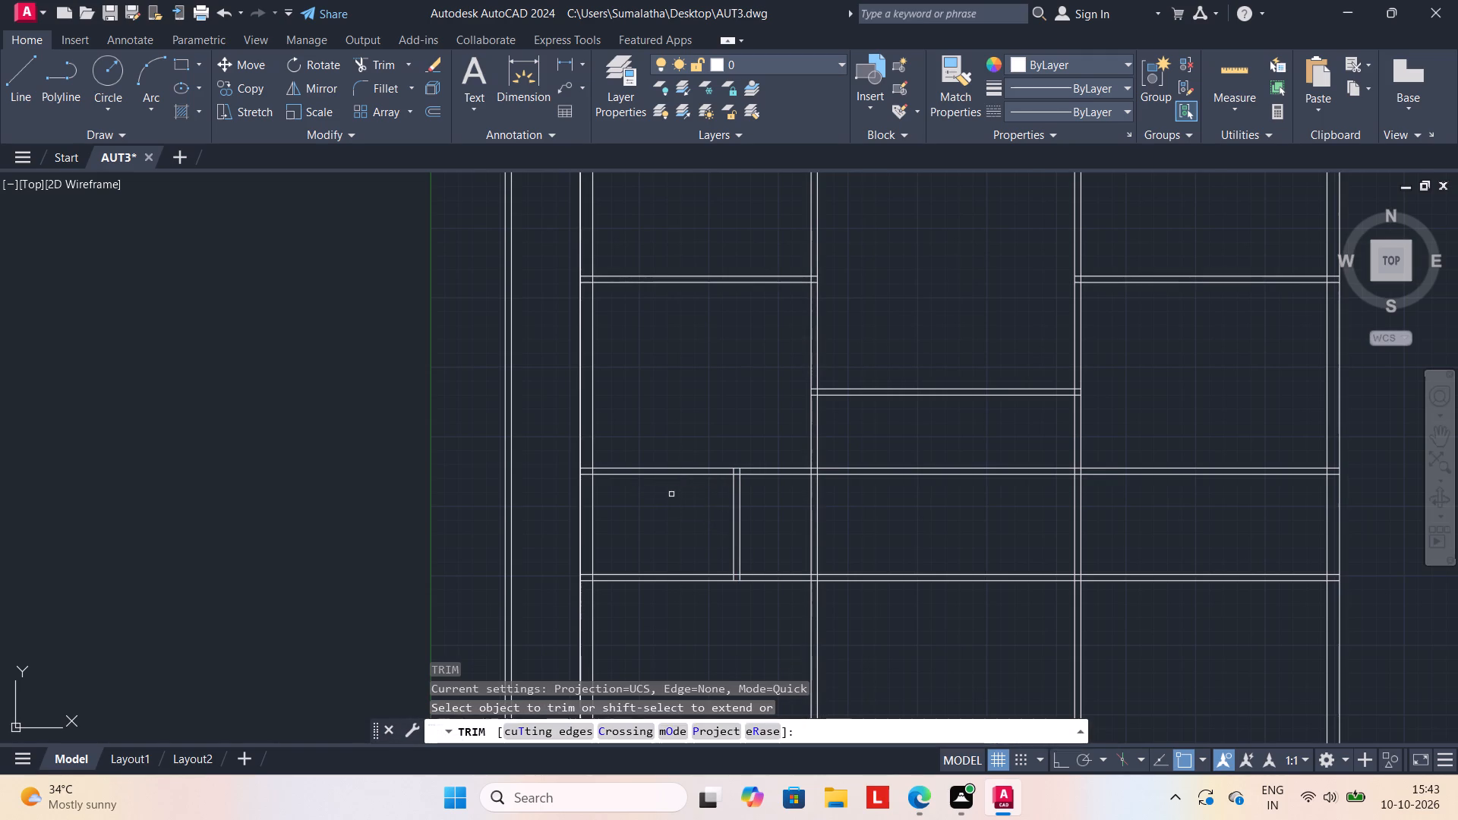
pyautogui.moveTo(769, 448); pyautogui.dragTo(778, 506)
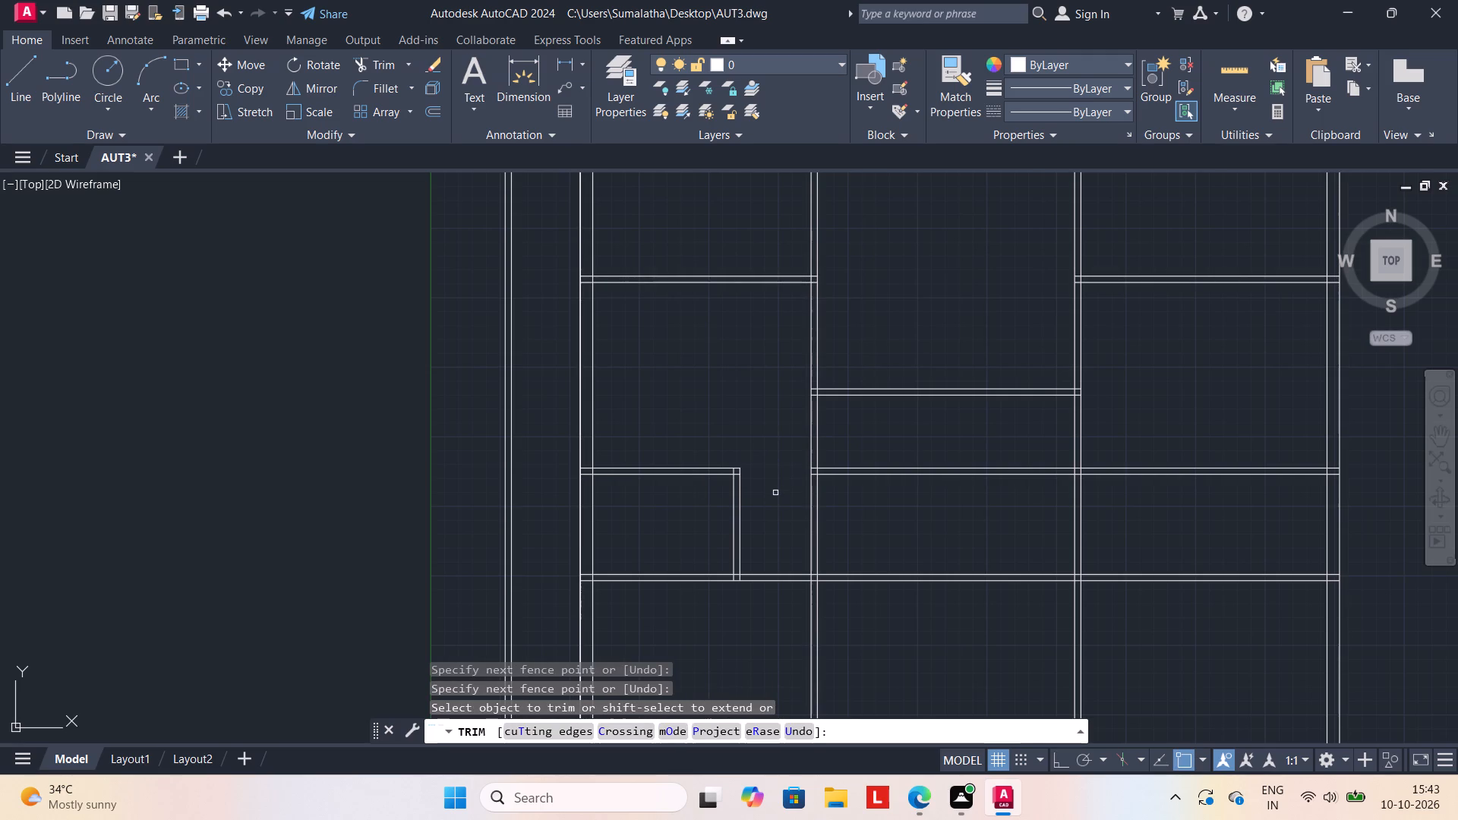
pyautogui.scroll(-1, 778, 462)
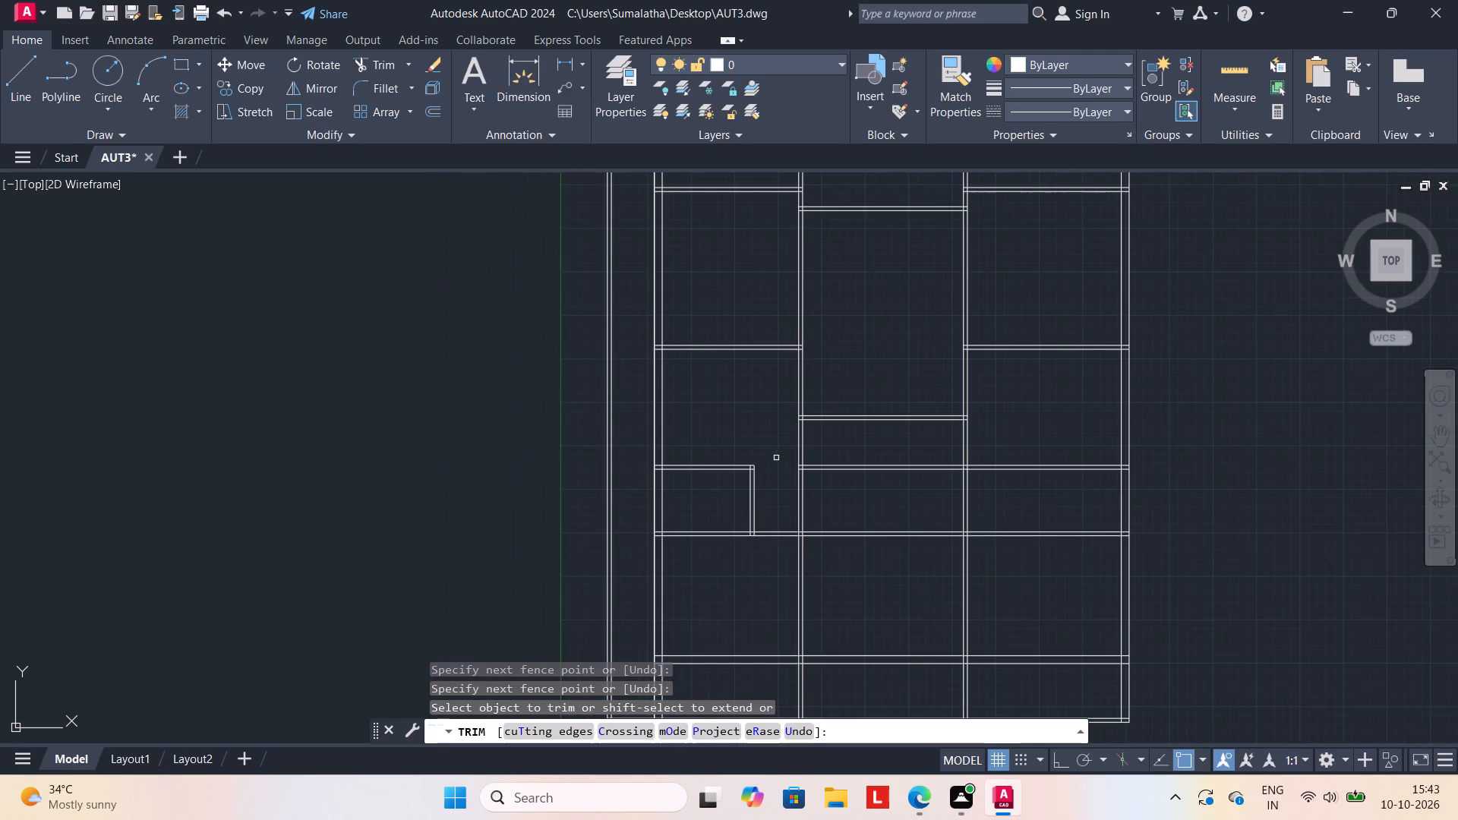
pyautogui.moveTo(772, 434); pyautogui.dragTo(750, 506, button='middle')
pyautogui.press('Escape')
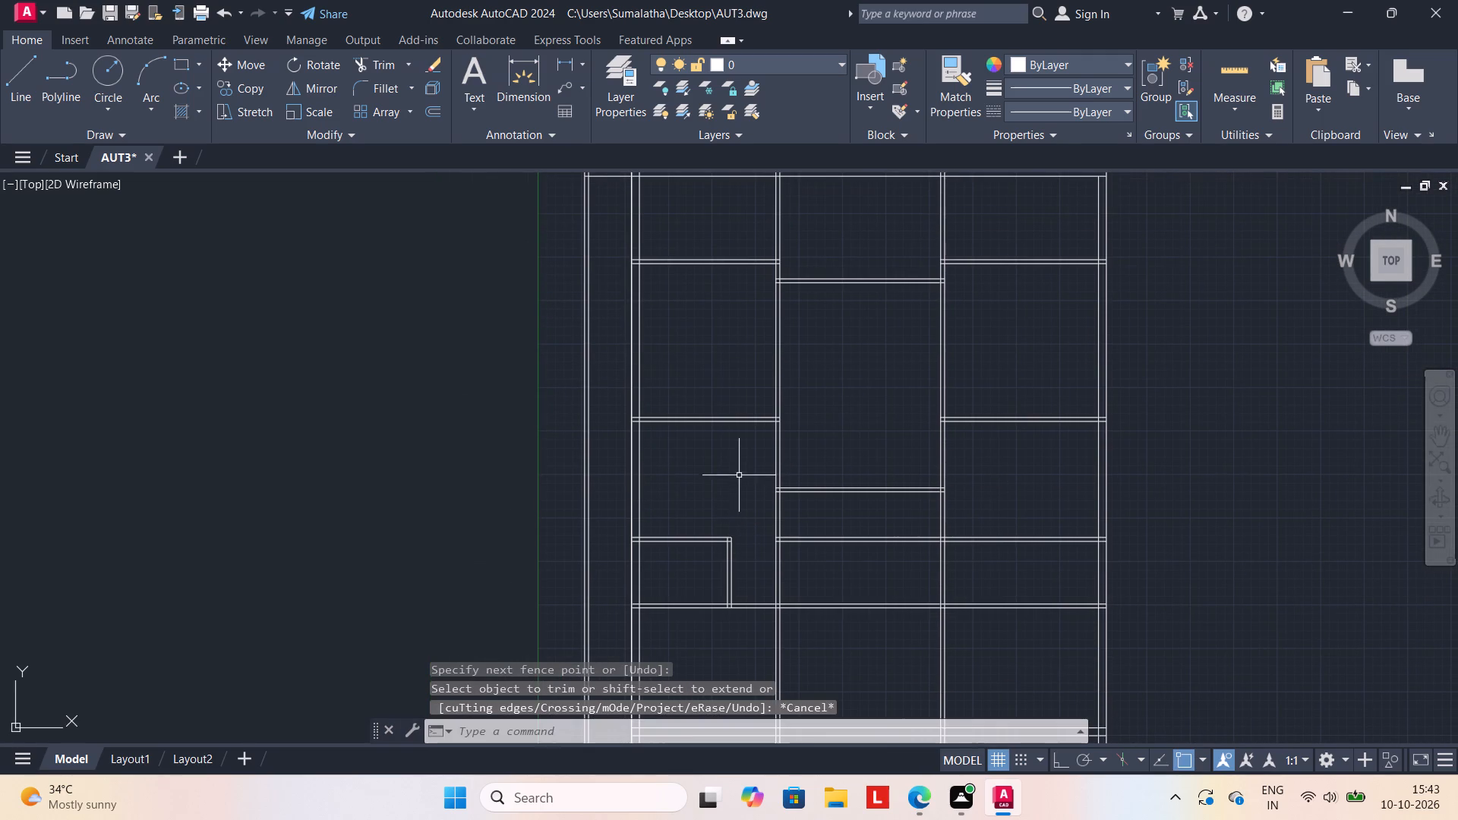
# Offset the upper line of the small left room's top wall 9'10" upward.
pyautogui.scroll(1, 719, 455)
pyautogui.scroll(-1, 719, 453)
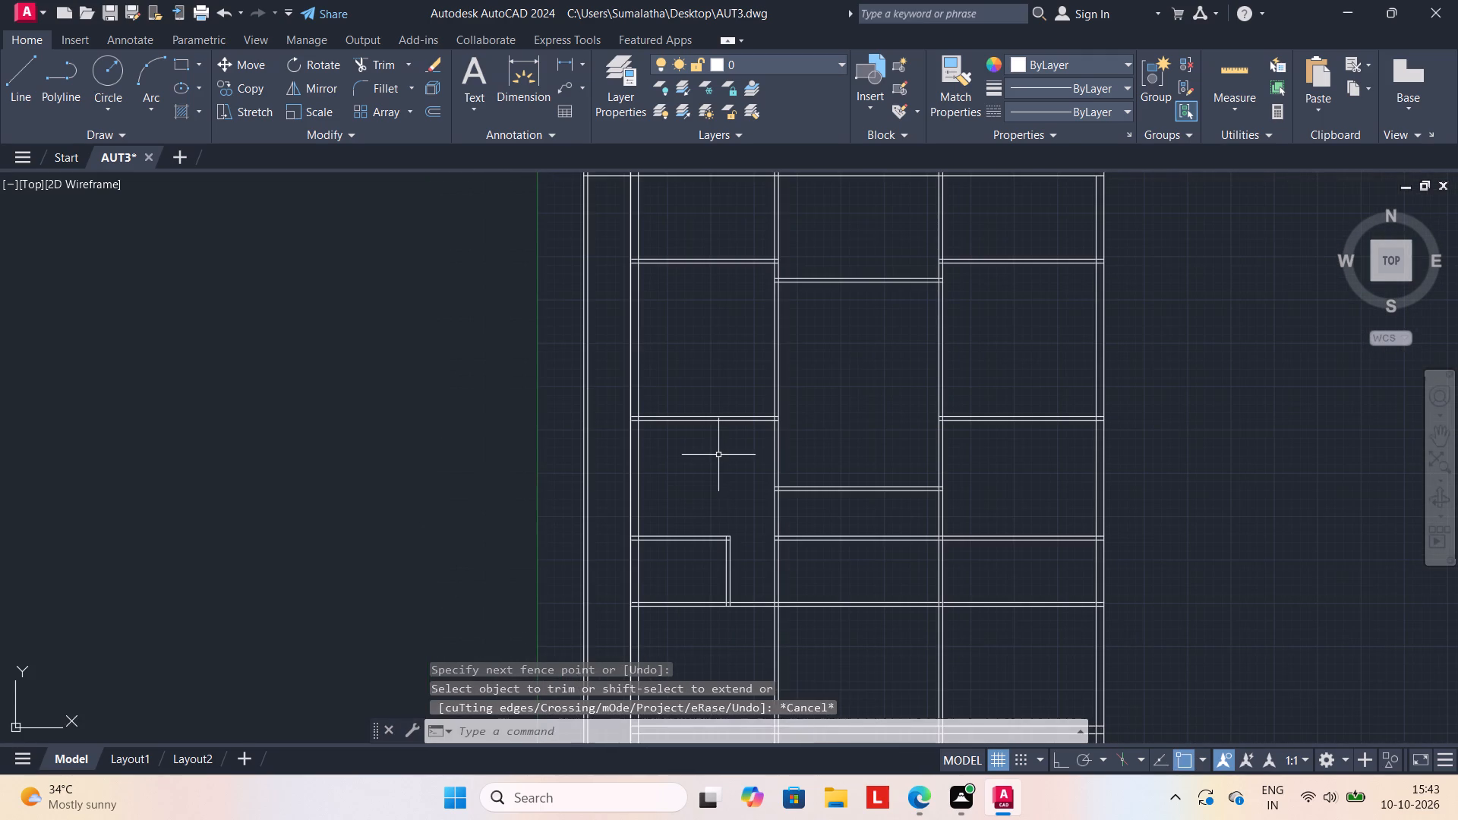
pyautogui.moveTo(715, 488); pyautogui.dragTo(710, 514, button='middle')
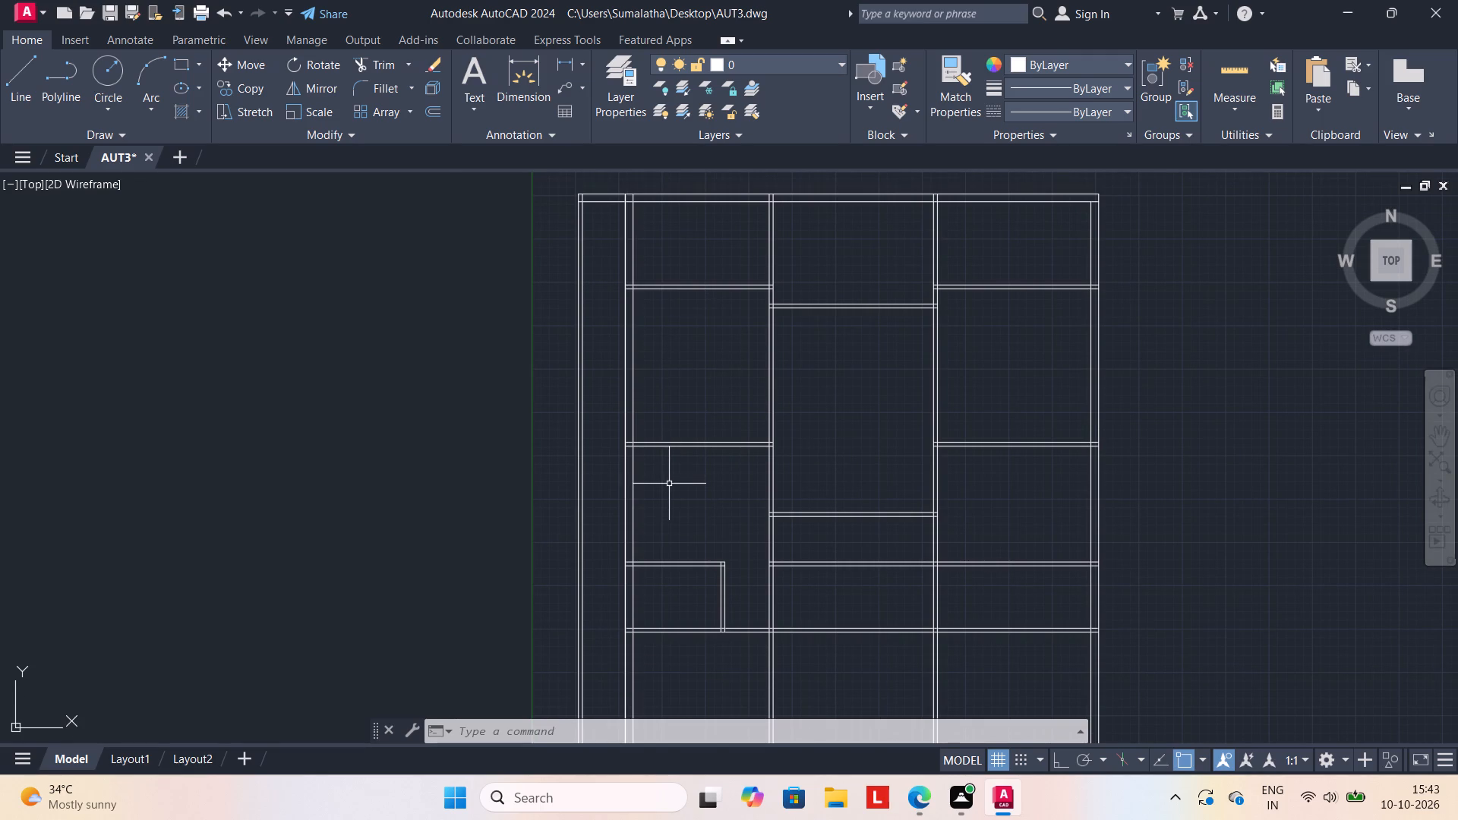
pyautogui.scroll(1, 669, 484)
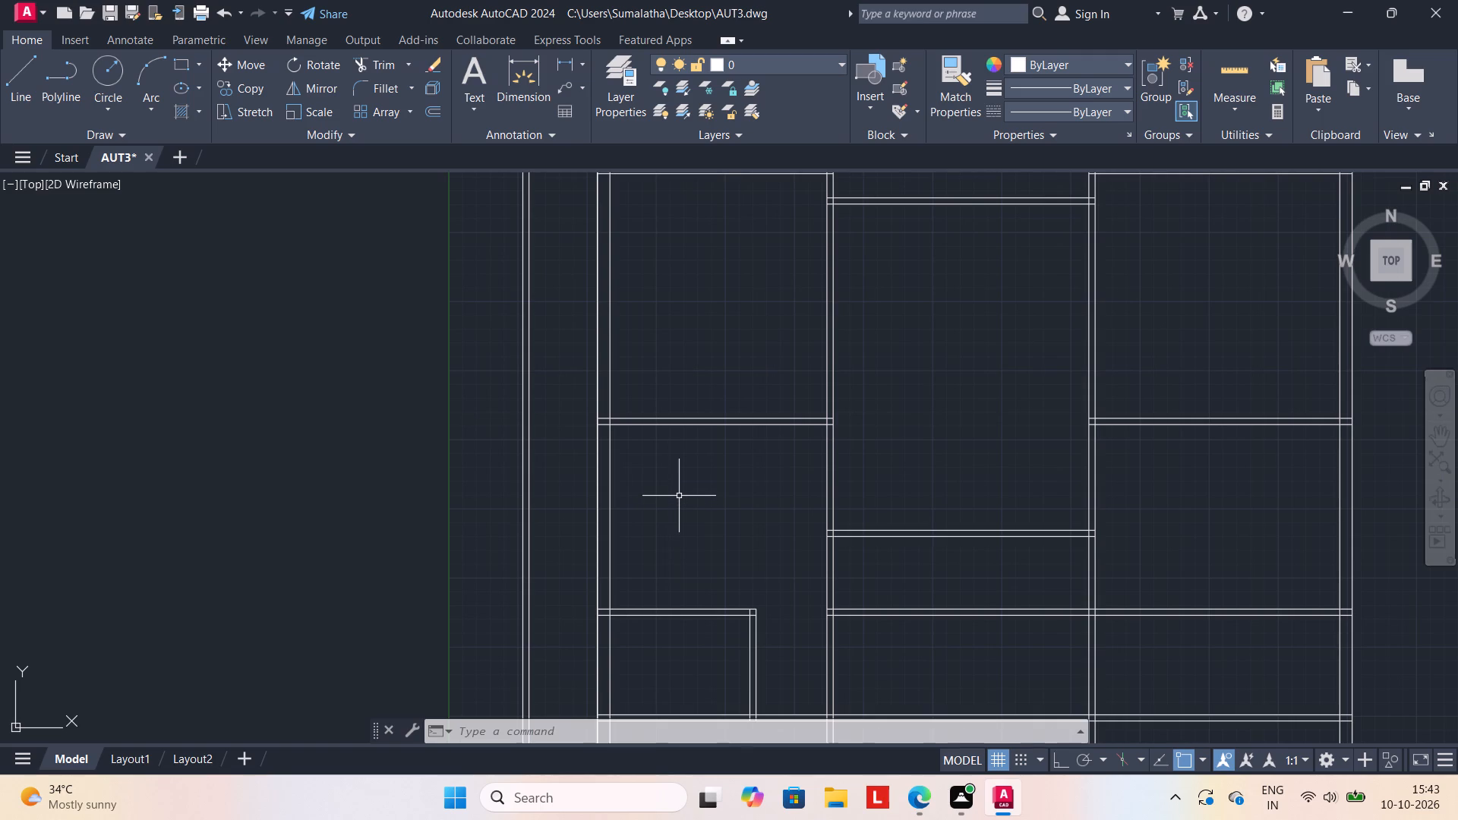
pyautogui.press('Escape')
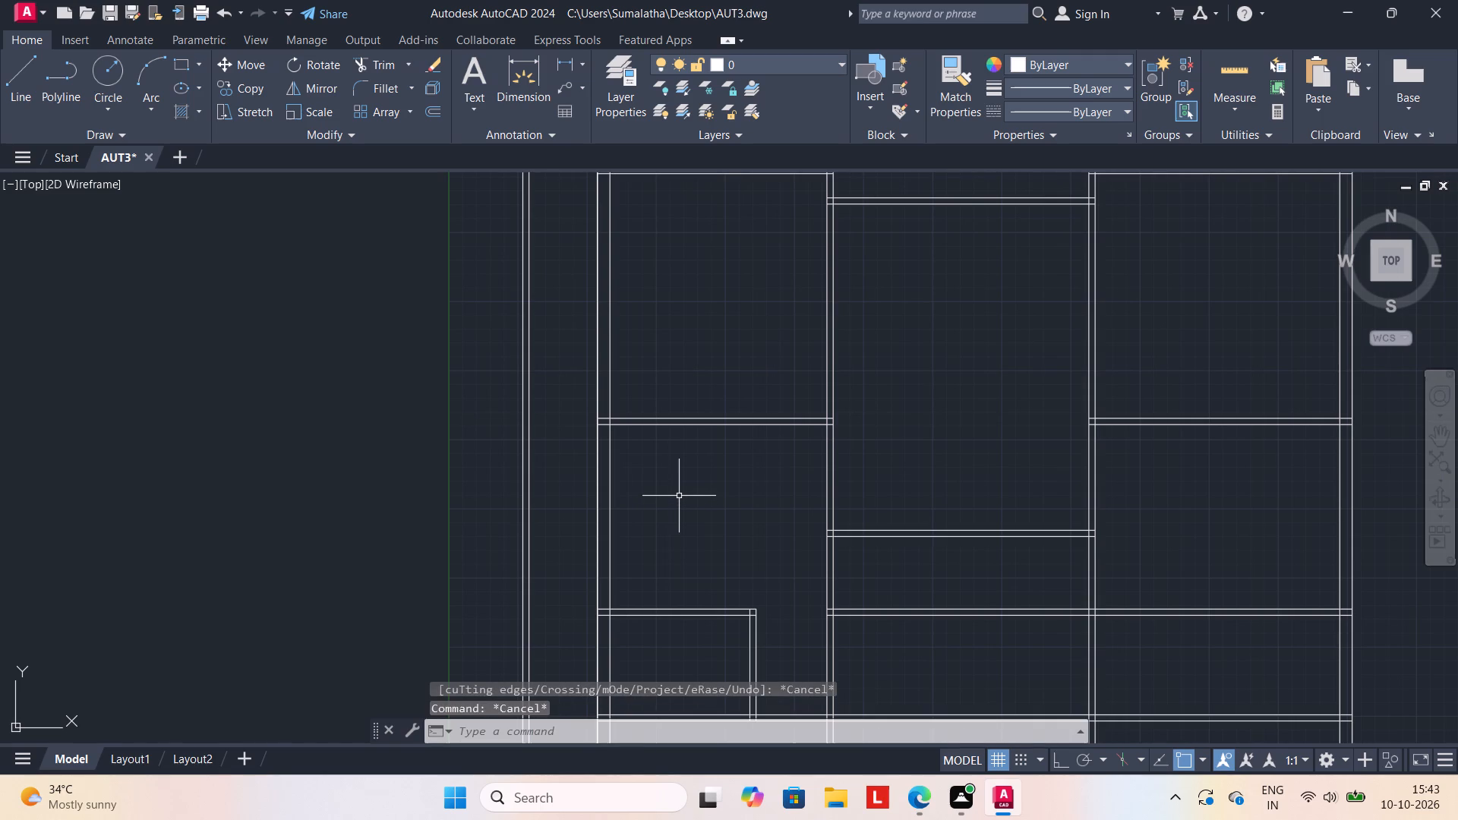
pyautogui.press('o')
pyautogui.press('Return')
pyautogui.write("9'")
pyautogui.write('10"')
pyautogui.press('Return')
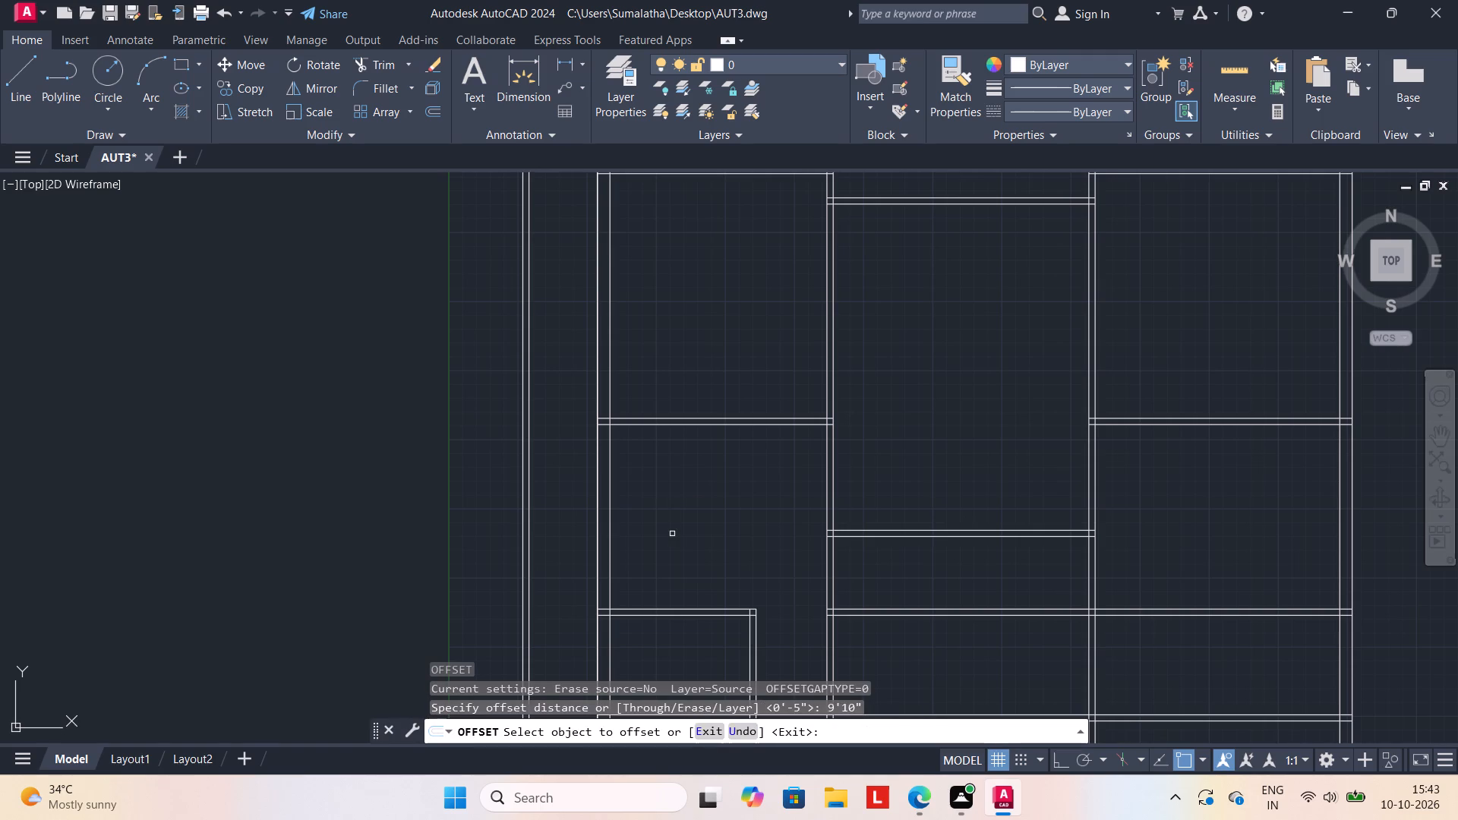
pyautogui.moveTo(678, 607); pyautogui.dragTo(680, 595)
pyautogui.click(680, 591)
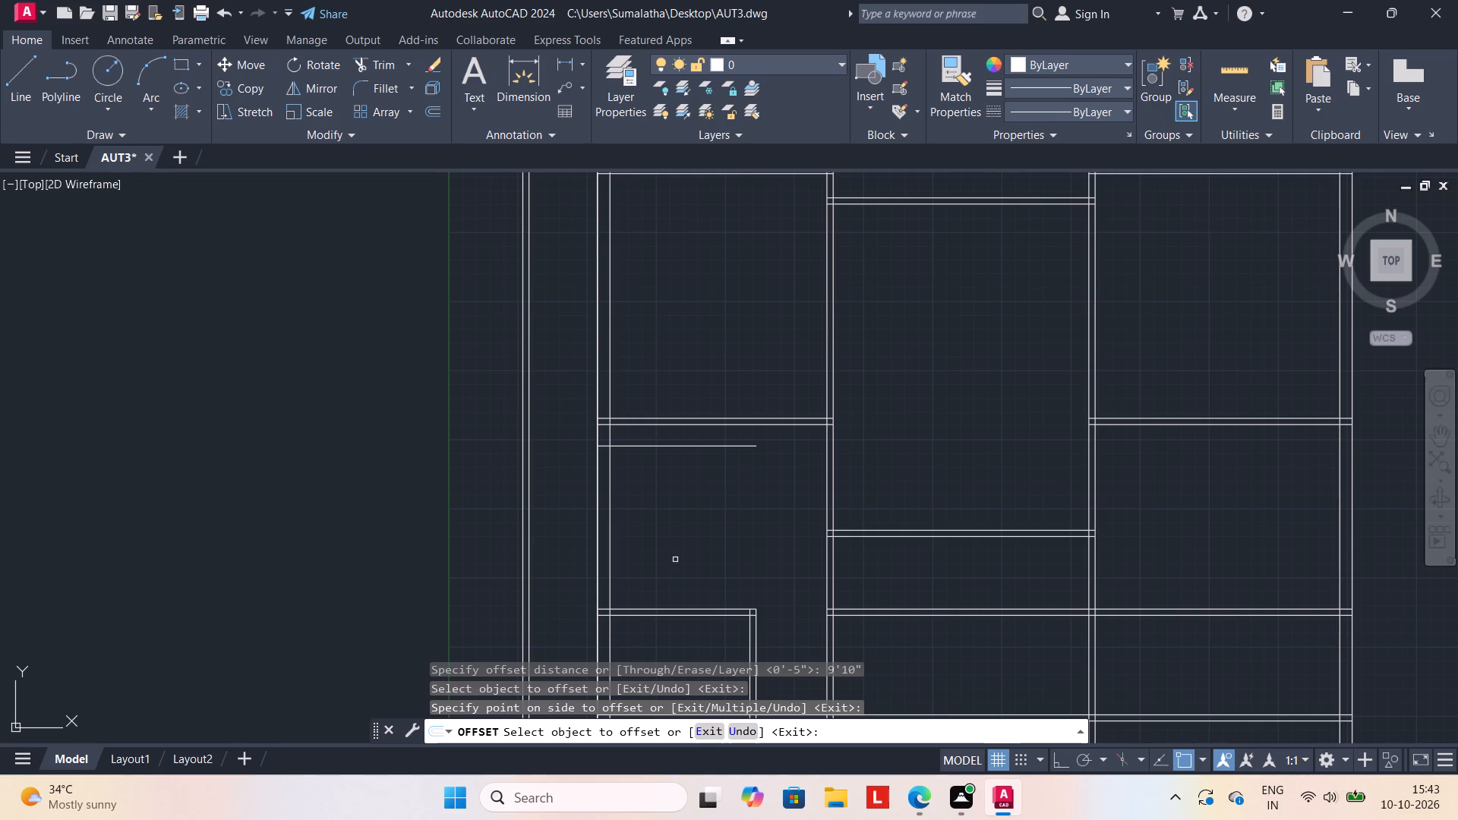
pyautogui.press('Escape')
pyautogui.press('Escape')
pyautogui.press('Escape')
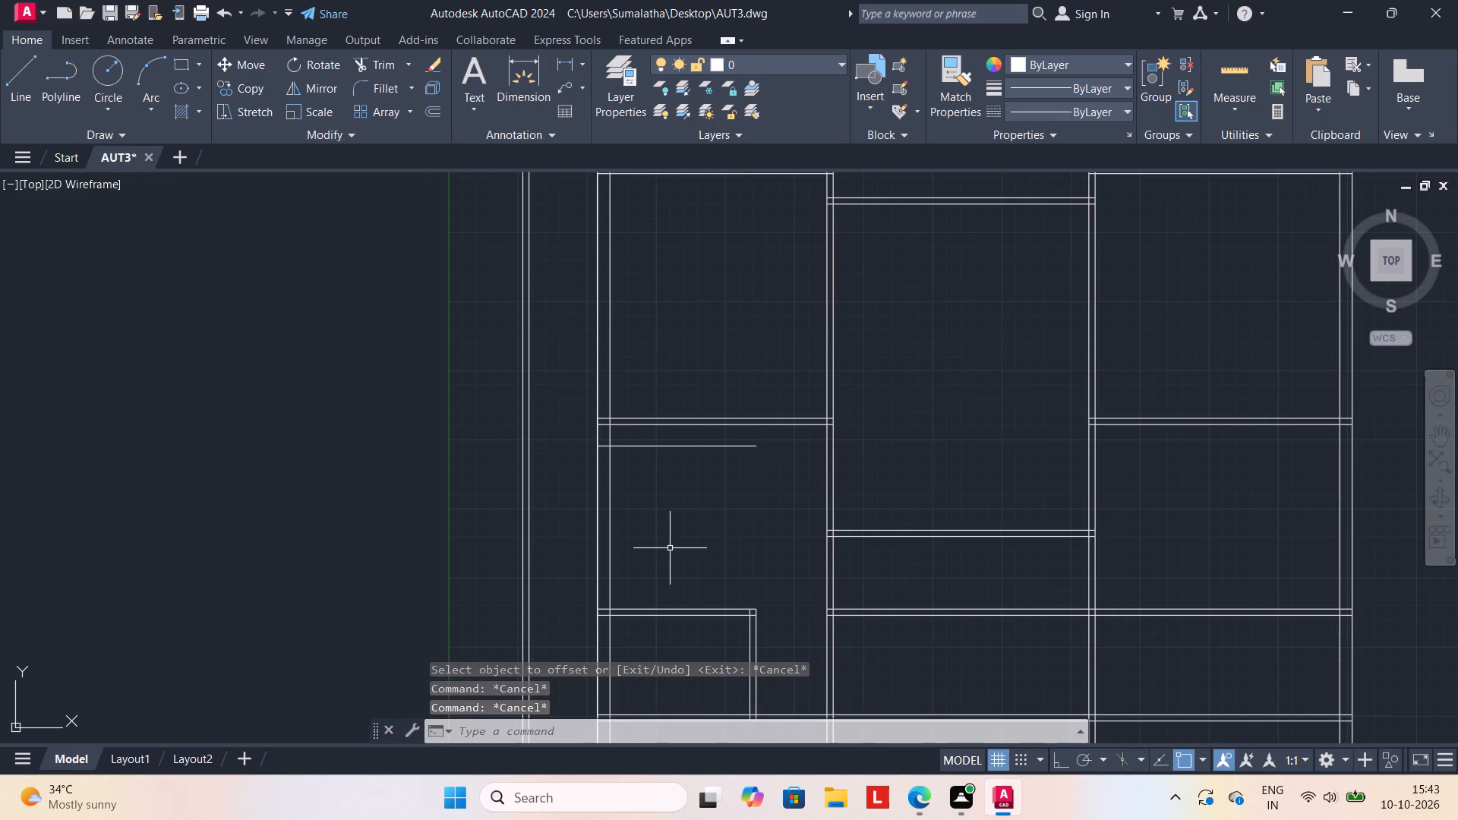
pyautogui.scroll(1, 656, 434)
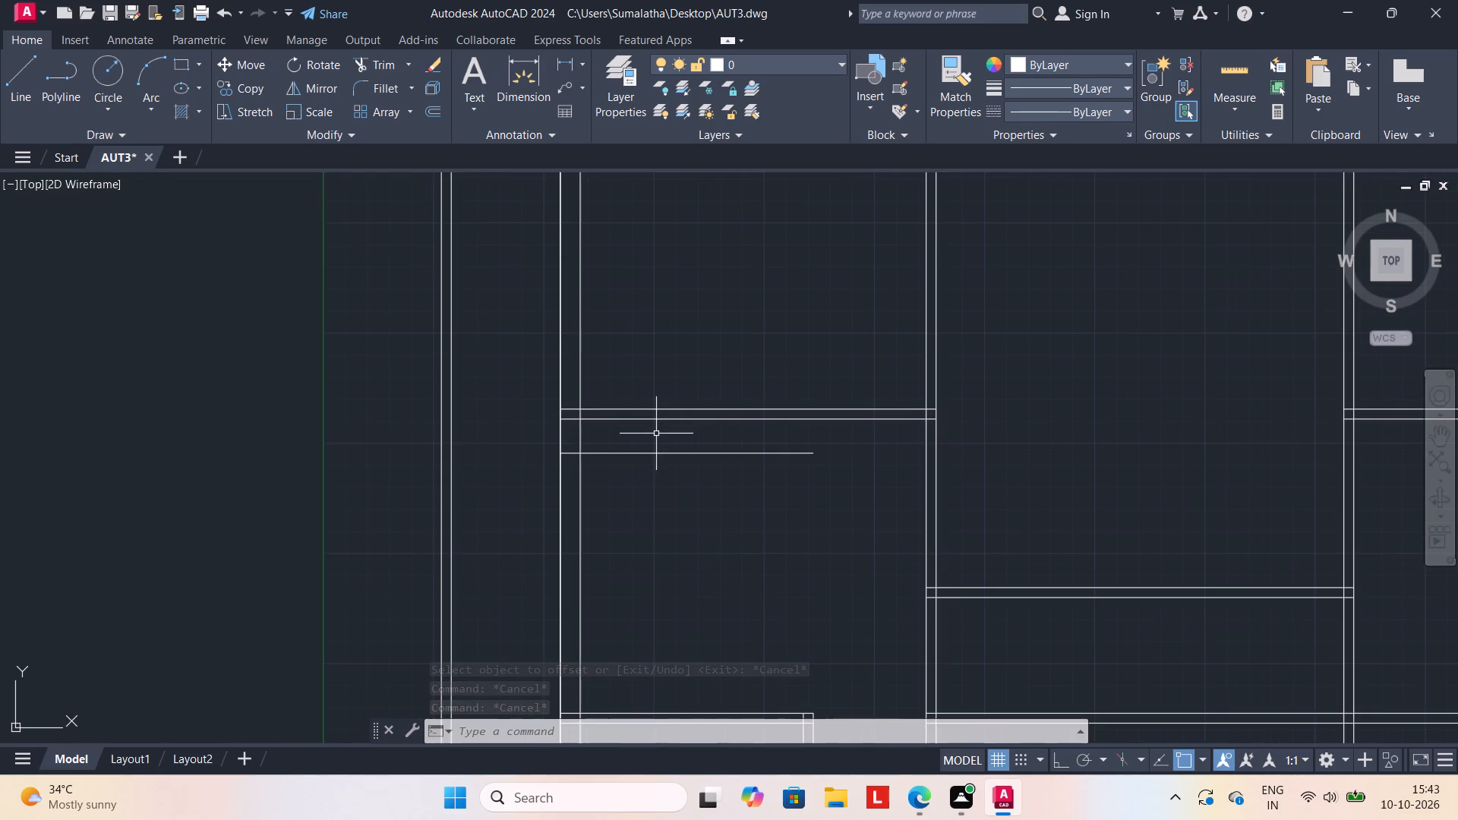
# Offset the new 9'10" line in the left column 4.5" upward to form a partition.
pyautogui.press('o')
pyautogui.press('Return')
pyautogui.write('4.5"')
pyautogui.press('Return')
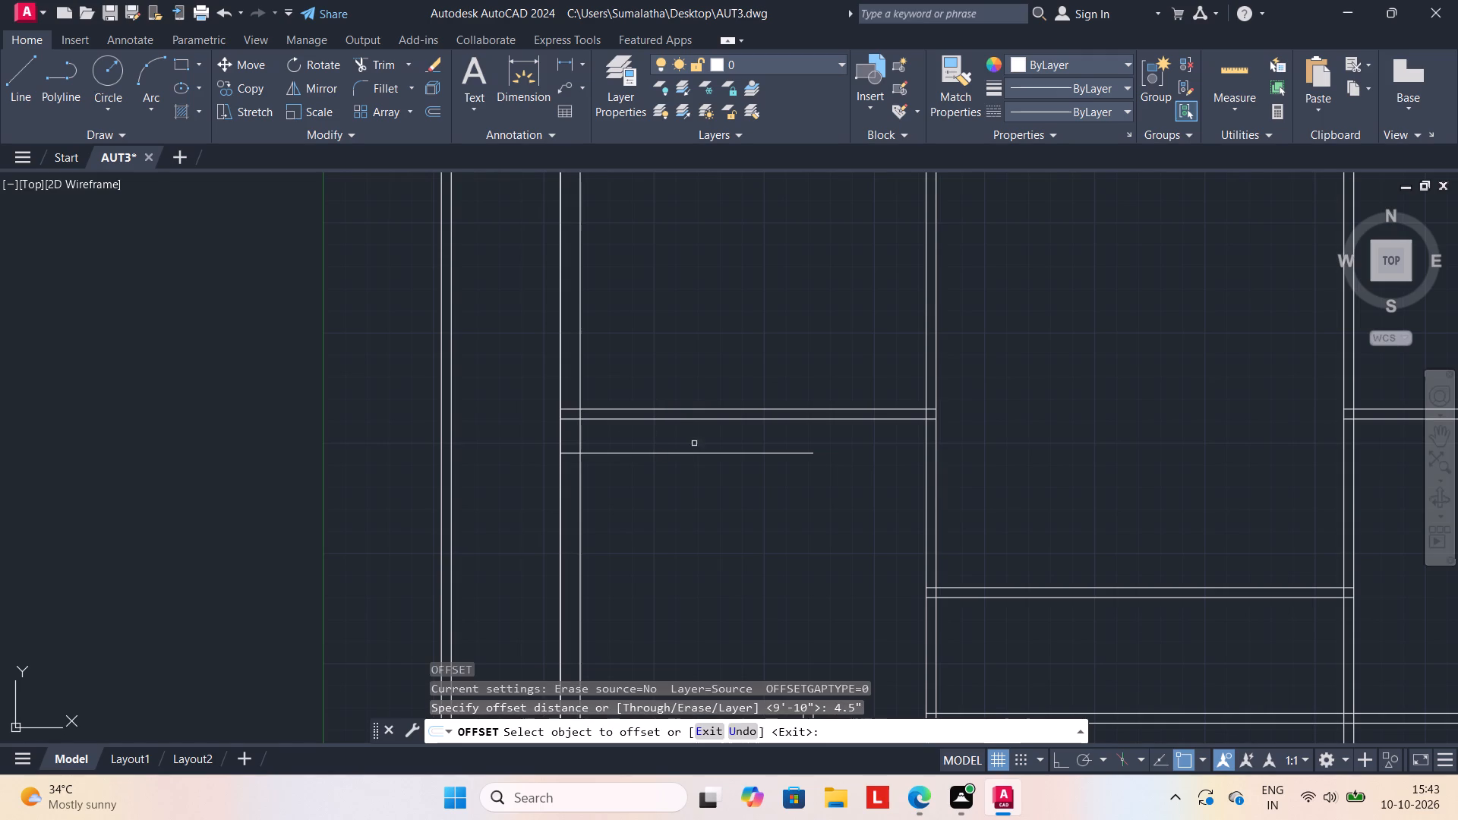
pyautogui.click(693, 455)
pyautogui.click(693, 440)
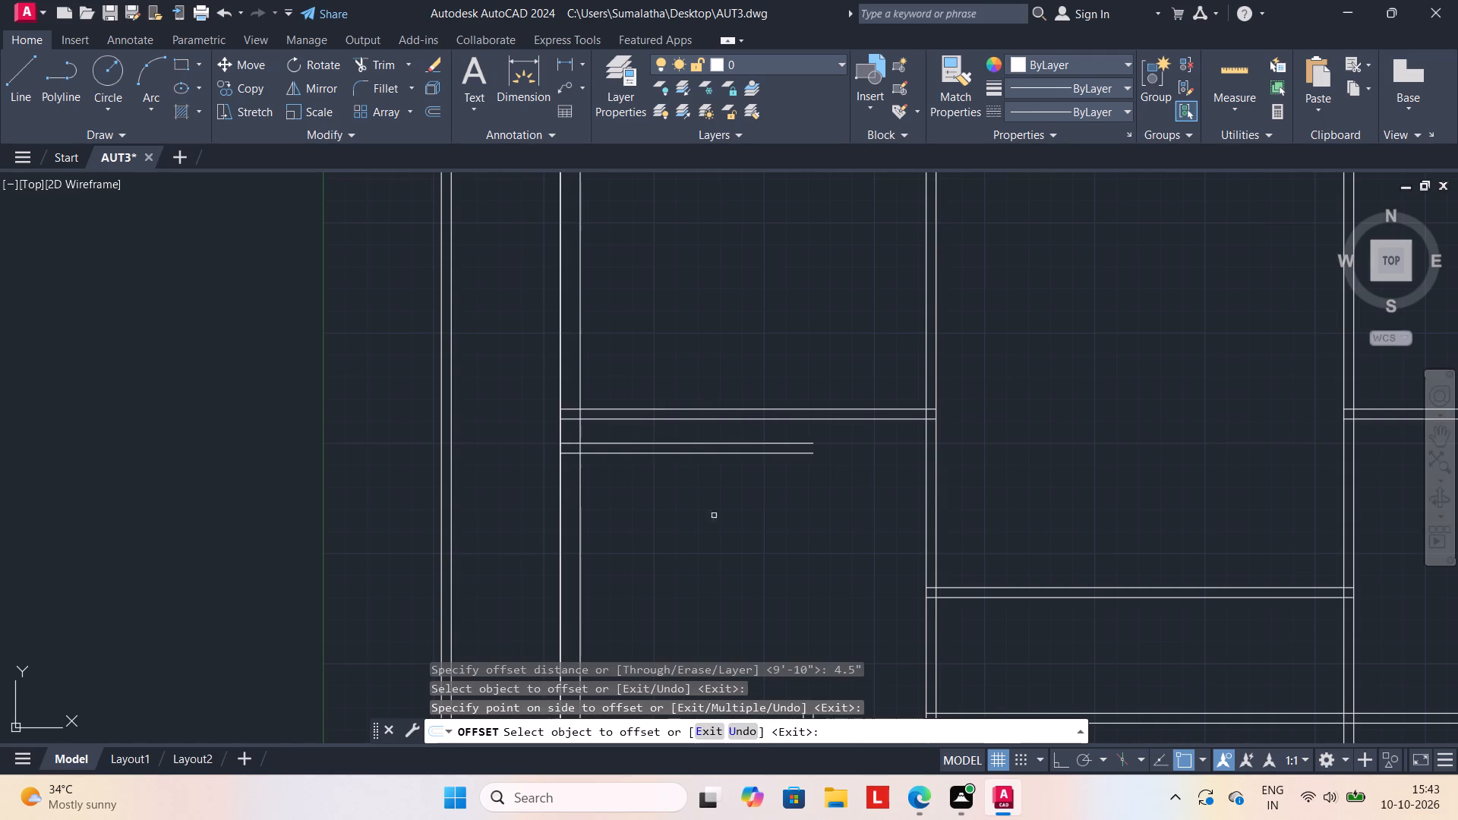
pyautogui.press('Escape')
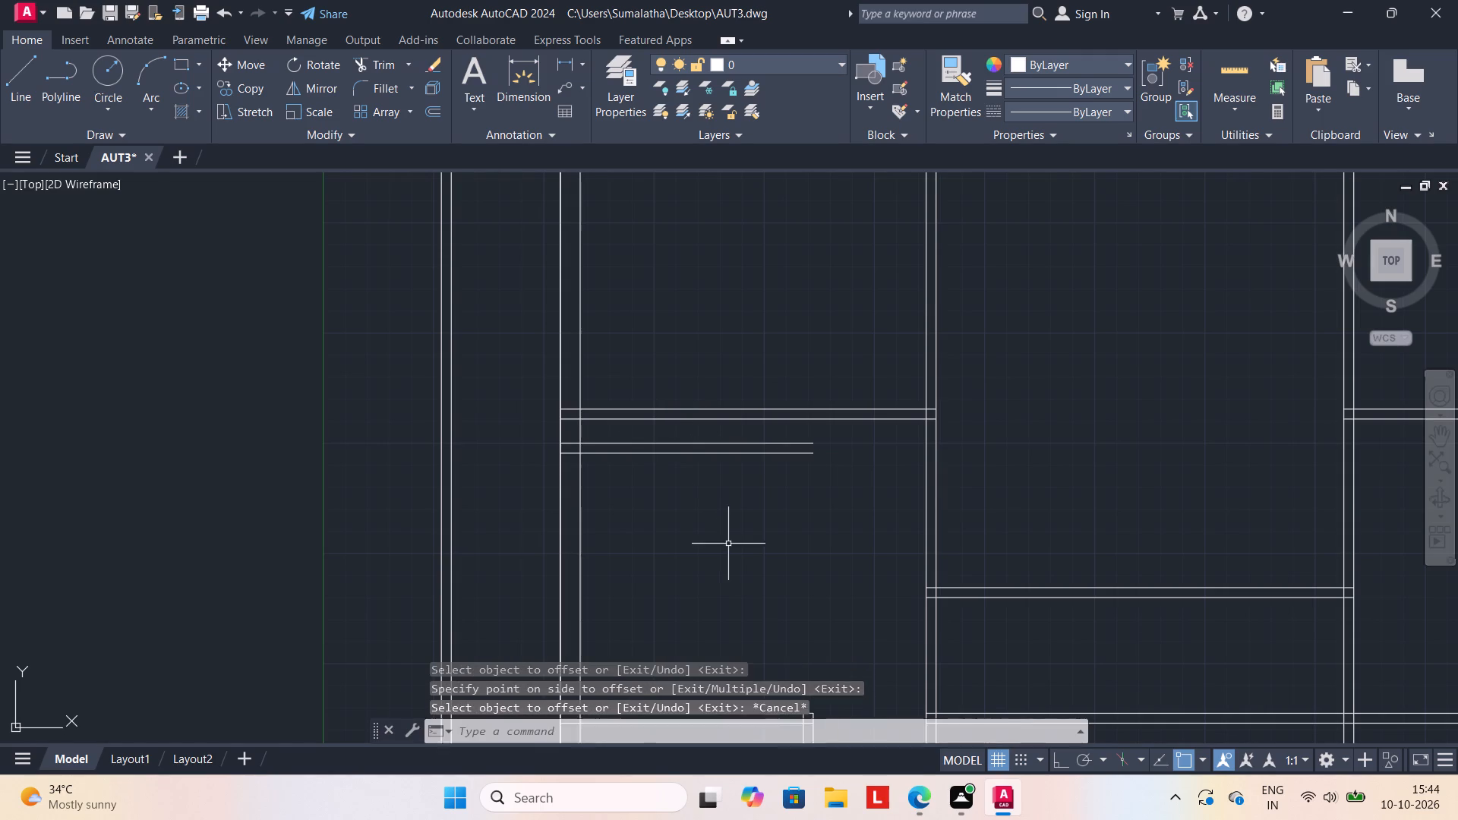
pyautogui.press('Escape')
pyautogui.press('Escape')
# Trim away both lines of the cross wall just above the new partition, including the short pieces inside the left column's side walls.
pyautogui.scroll(-1, 703, 418)
pyautogui.moveTo(703, 418); pyautogui.dragTo(705, 472, button='middle')
pyautogui.scroll(1, 705, 471)
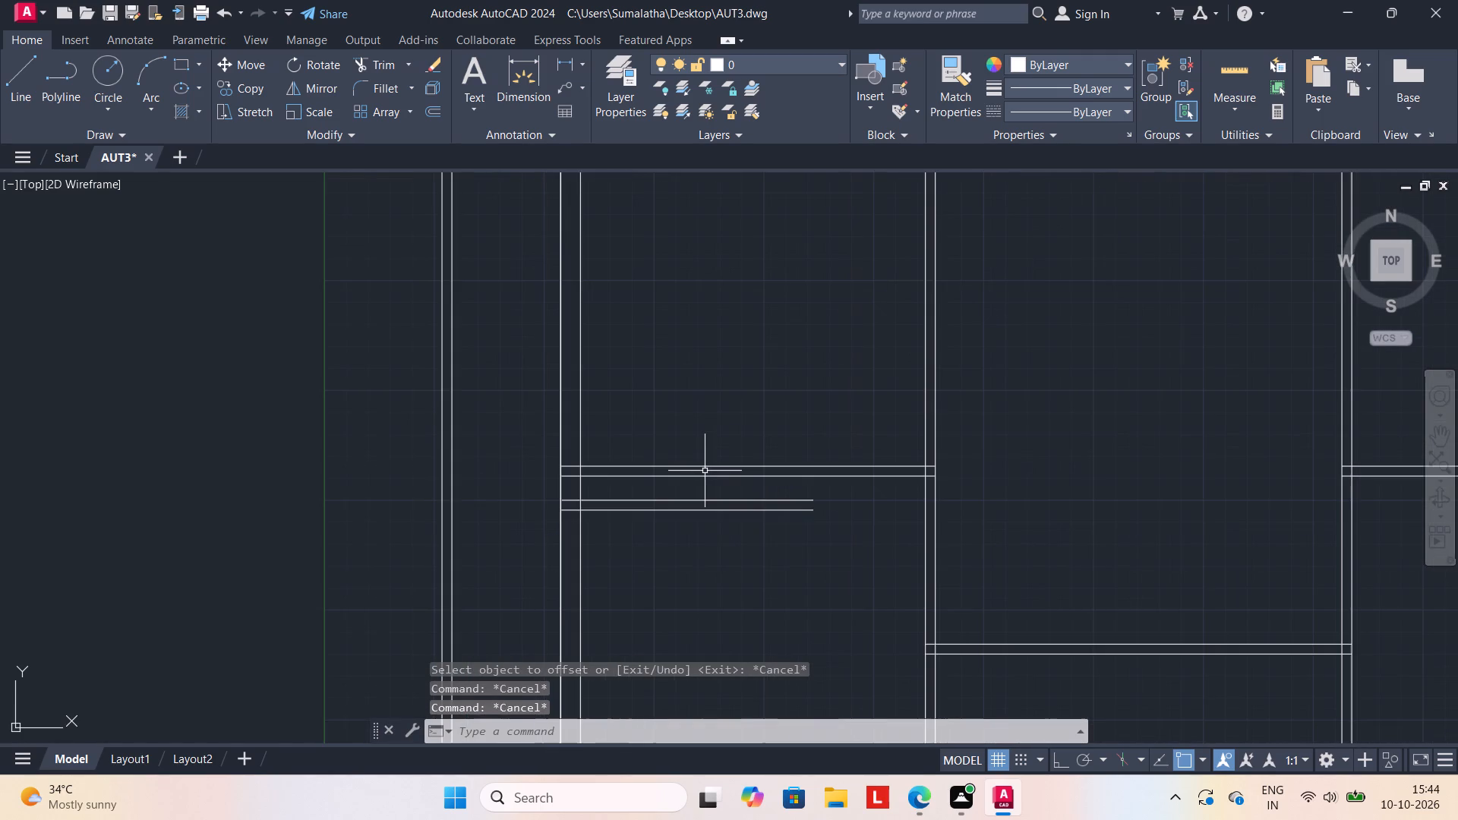
pyautogui.write('TR')
pyautogui.press('Return')
pyautogui.moveTo(692, 436); pyautogui.dragTo(689, 472)
pyautogui.click(689, 478)
pyautogui.scroll(2, 578, 482)
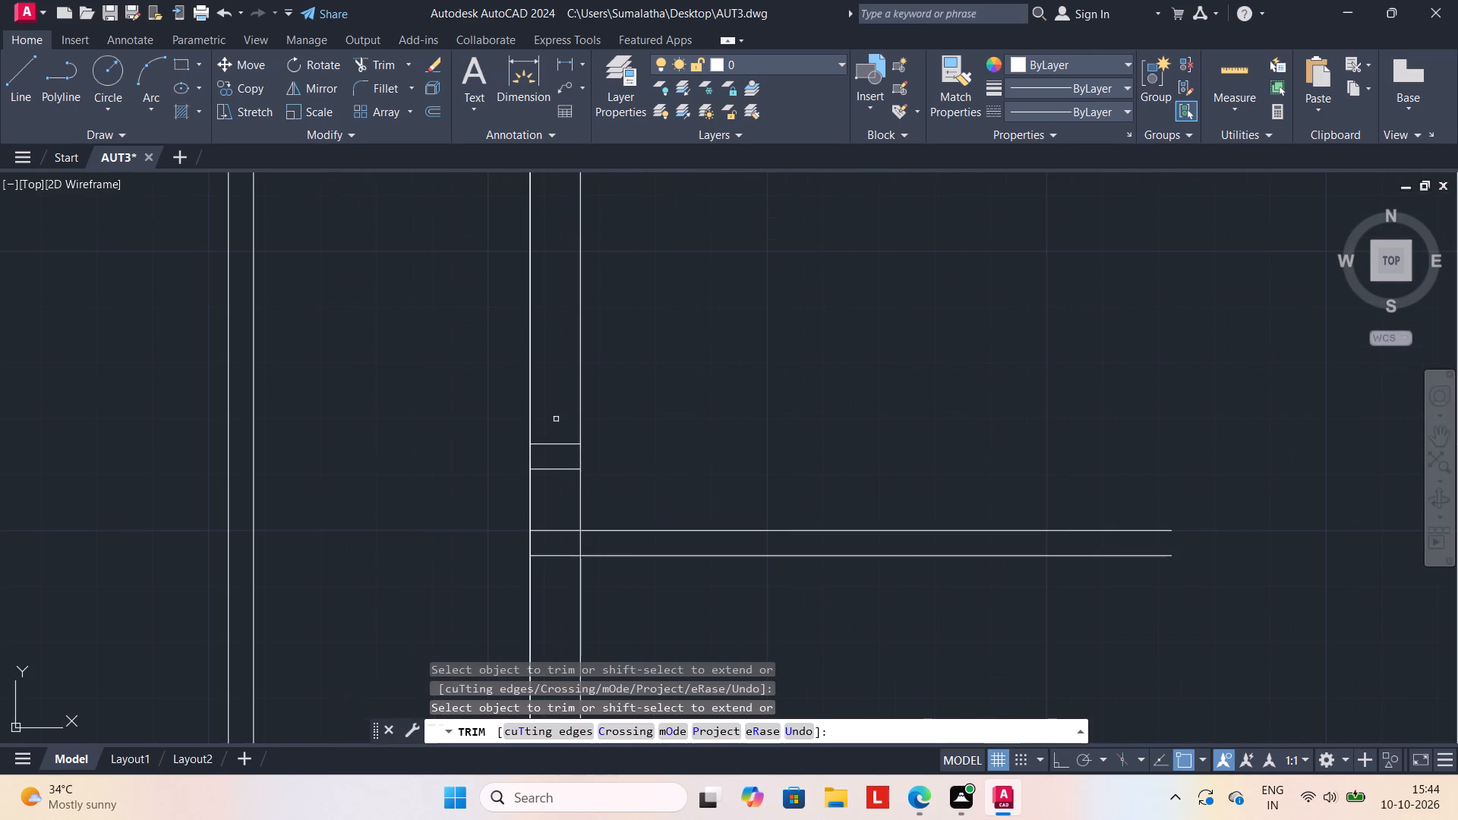
pyautogui.moveTo(554, 418); pyautogui.dragTo(548, 491)
pyautogui.scroll(-1, 611, 446)
pyautogui.scroll(2, 1169, 481)
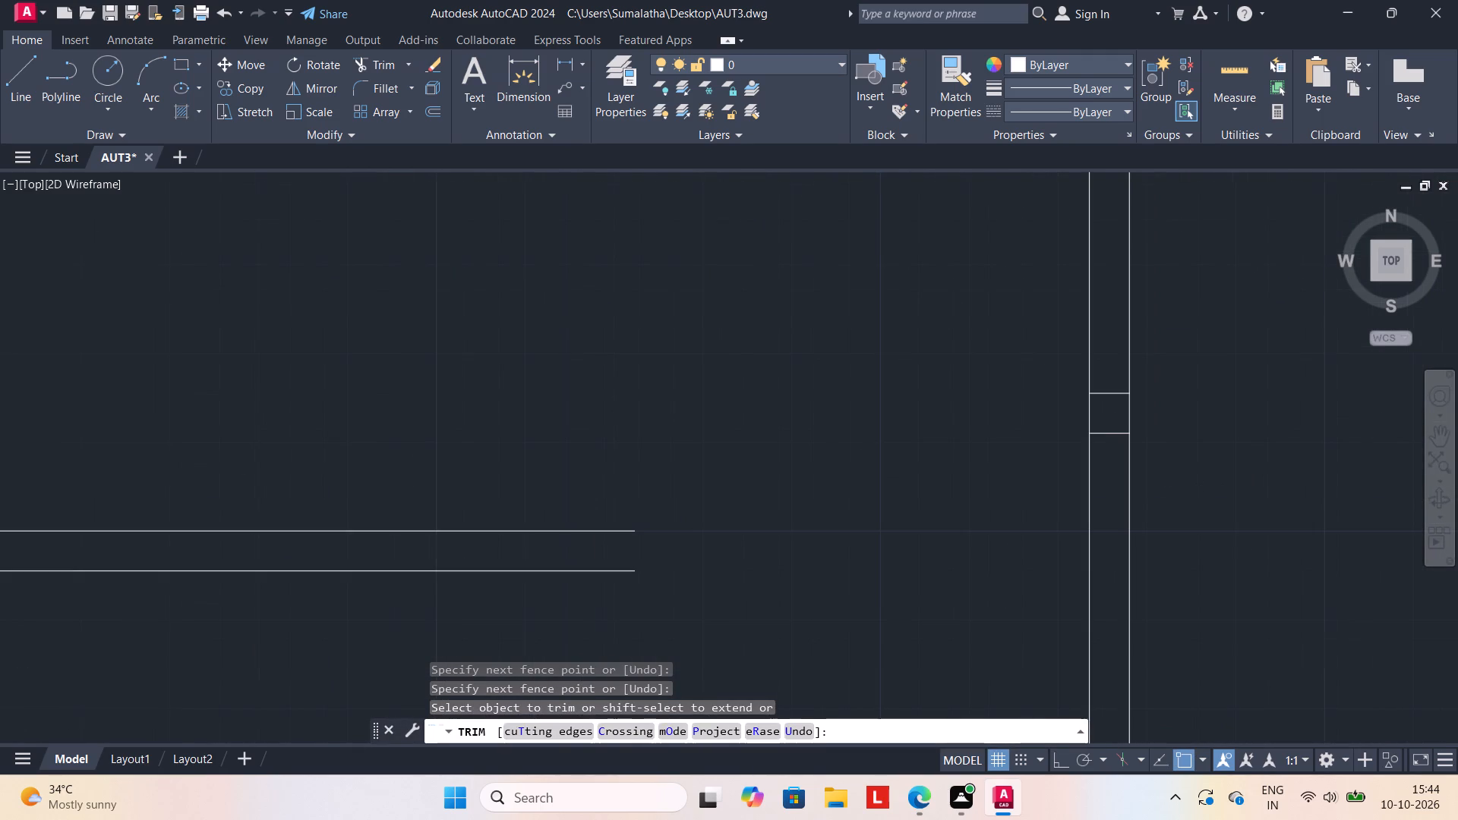
pyautogui.moveTo(1105, 385); pyautogui.dragTo(1105, 471)
pyautogui.scroll(-3, 873, 462)
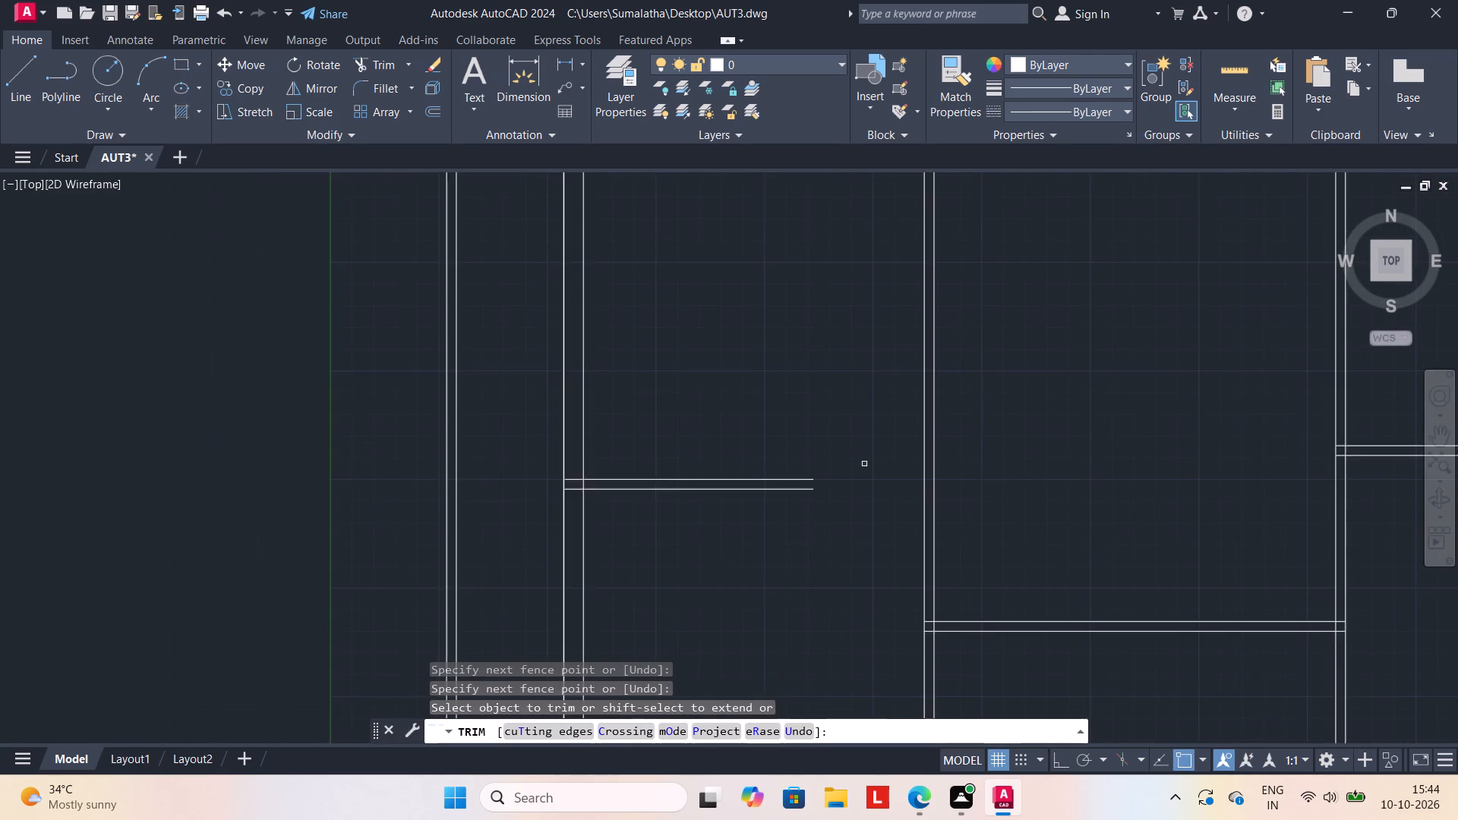
pyautogui.scroll(-1, 840, 459)
pyautogui.moveTo(804, 427); pyautogui.dragTo(776, 471, button='middle')
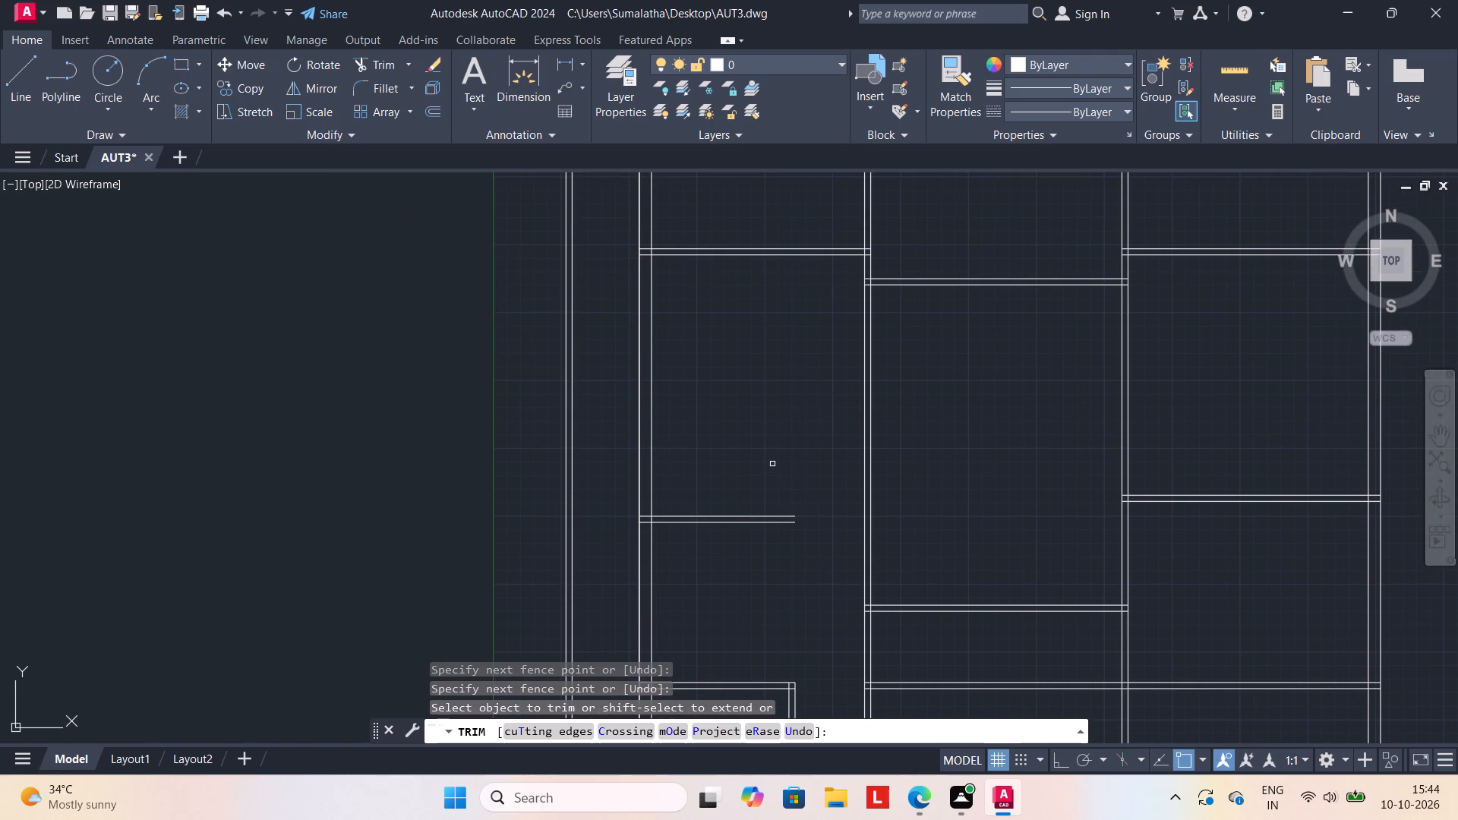
pyautogui.press('Escape')
# Offset the upper line of the new left-column partition 6' upward.
pyautogui.scroll(-1, 769, 460)
pyautogui.moveTo(767, 453); pyautogui.dragTo(753, 525, button='middle')
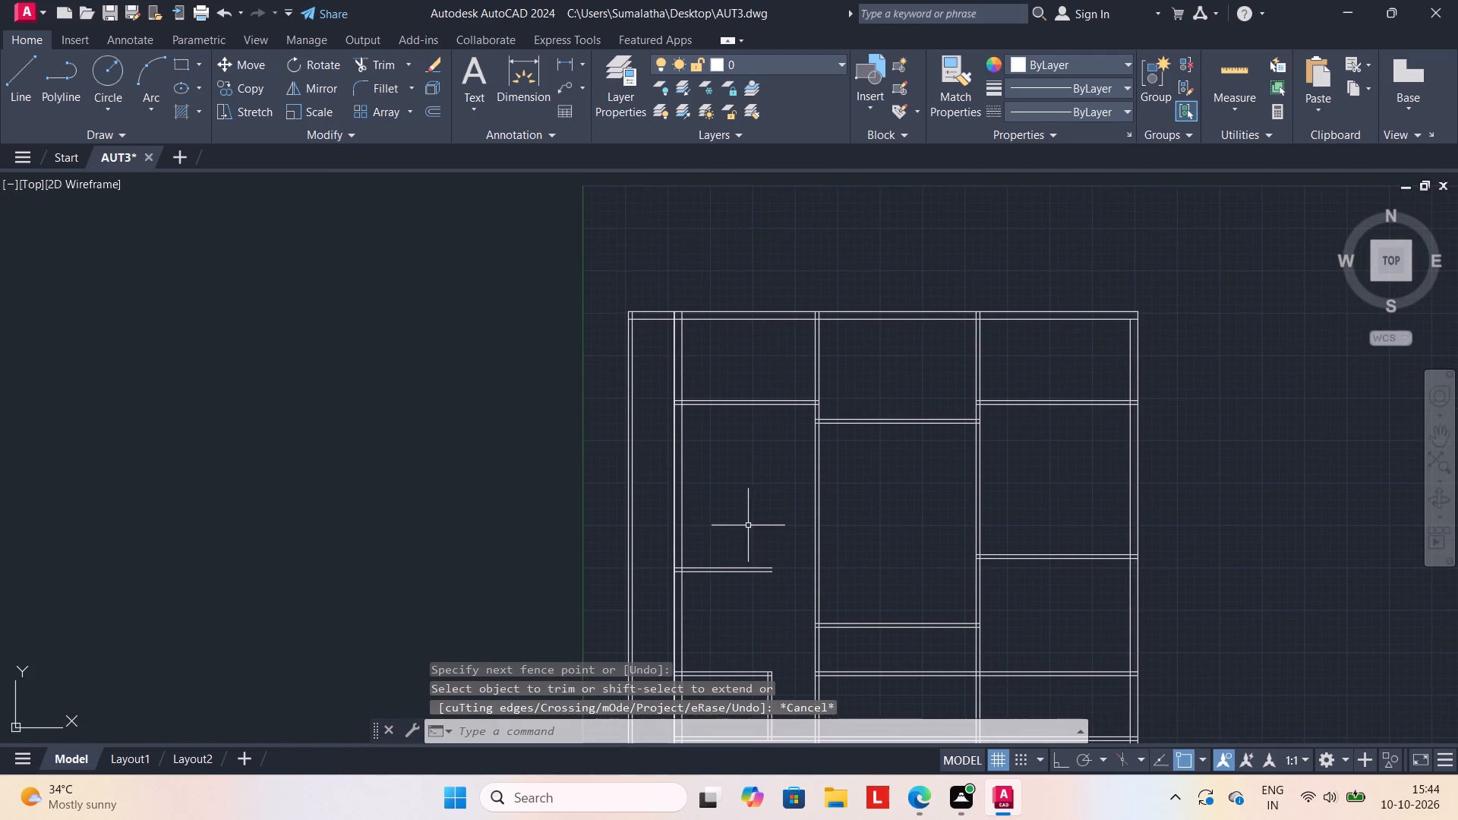
pyautogui.scroll(1, 732, 553)
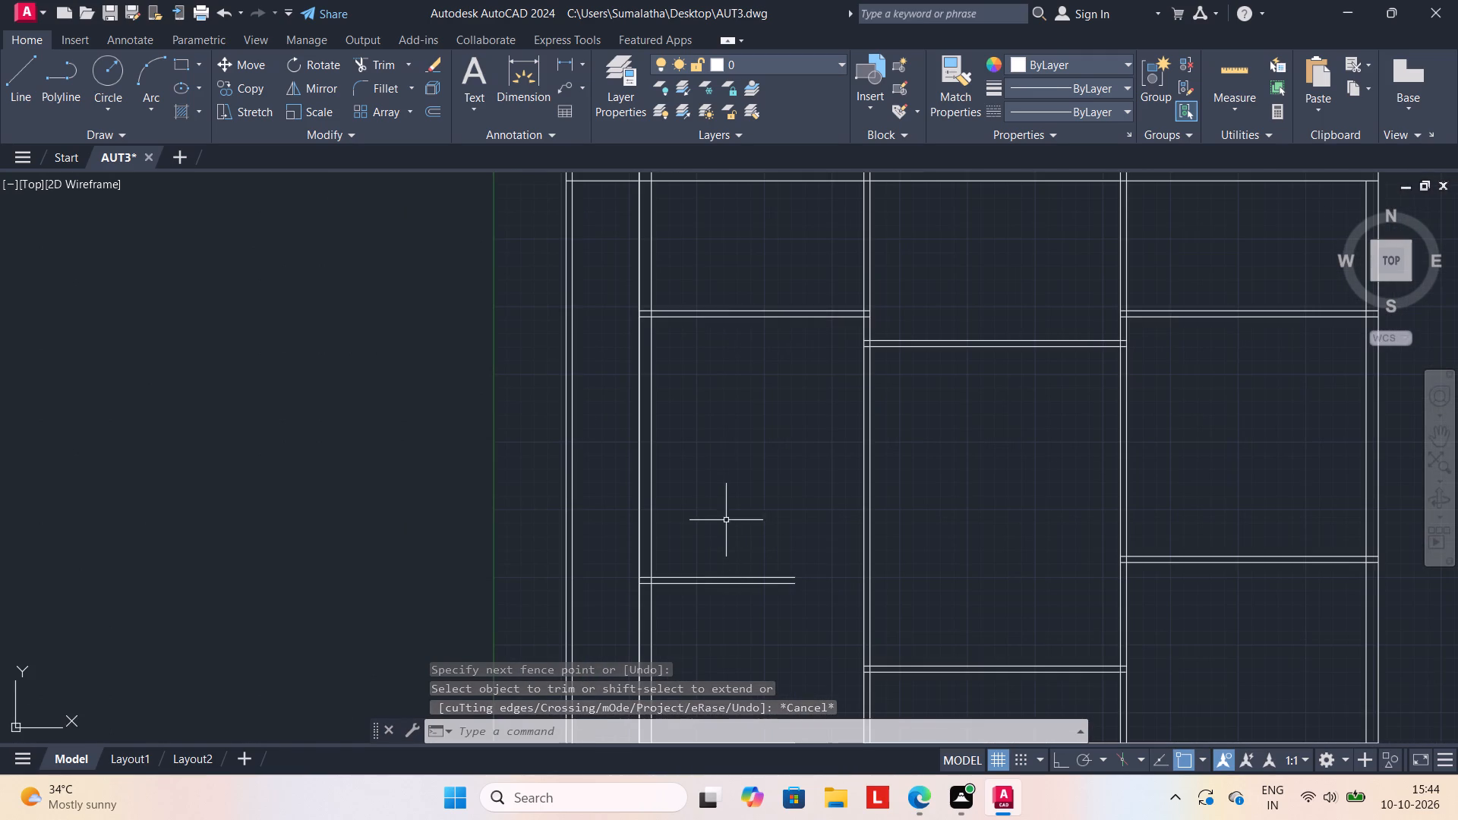
pyautogui.press('o')
pyautogui.press('Return')
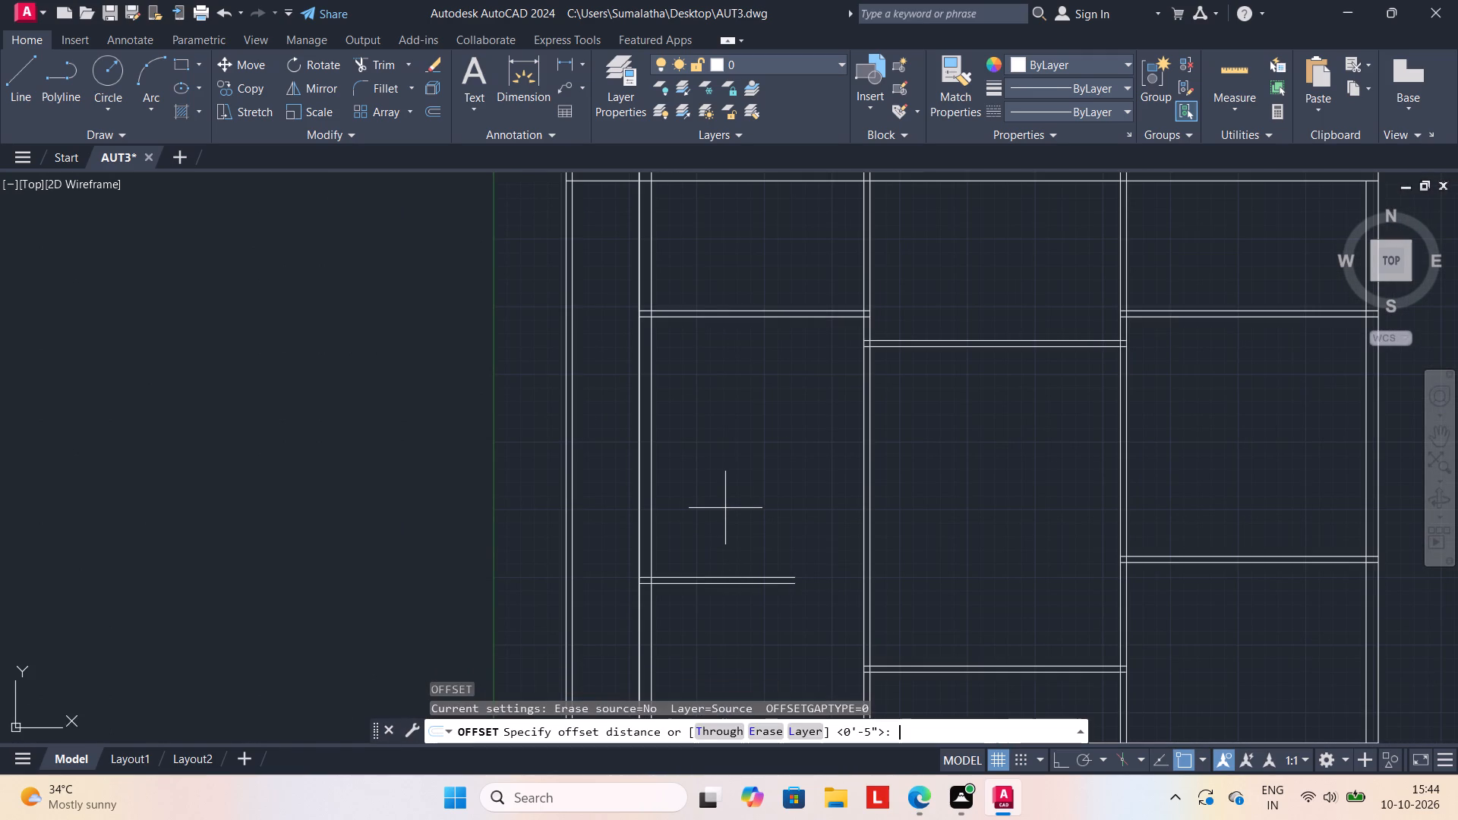
pyautogui.write("6'")
pyautogui.press('Return')
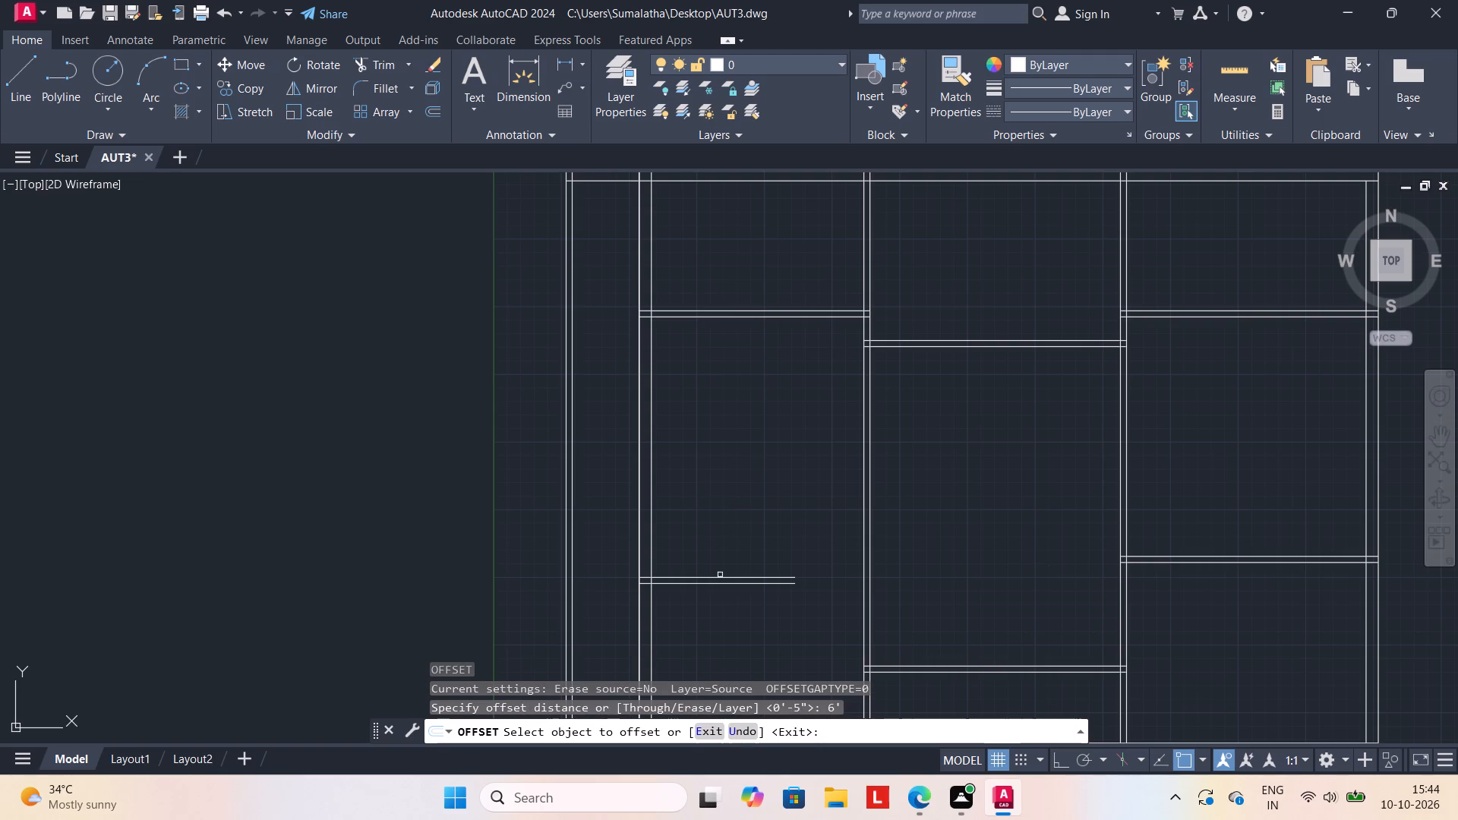
pyautogui.click(717, 575)
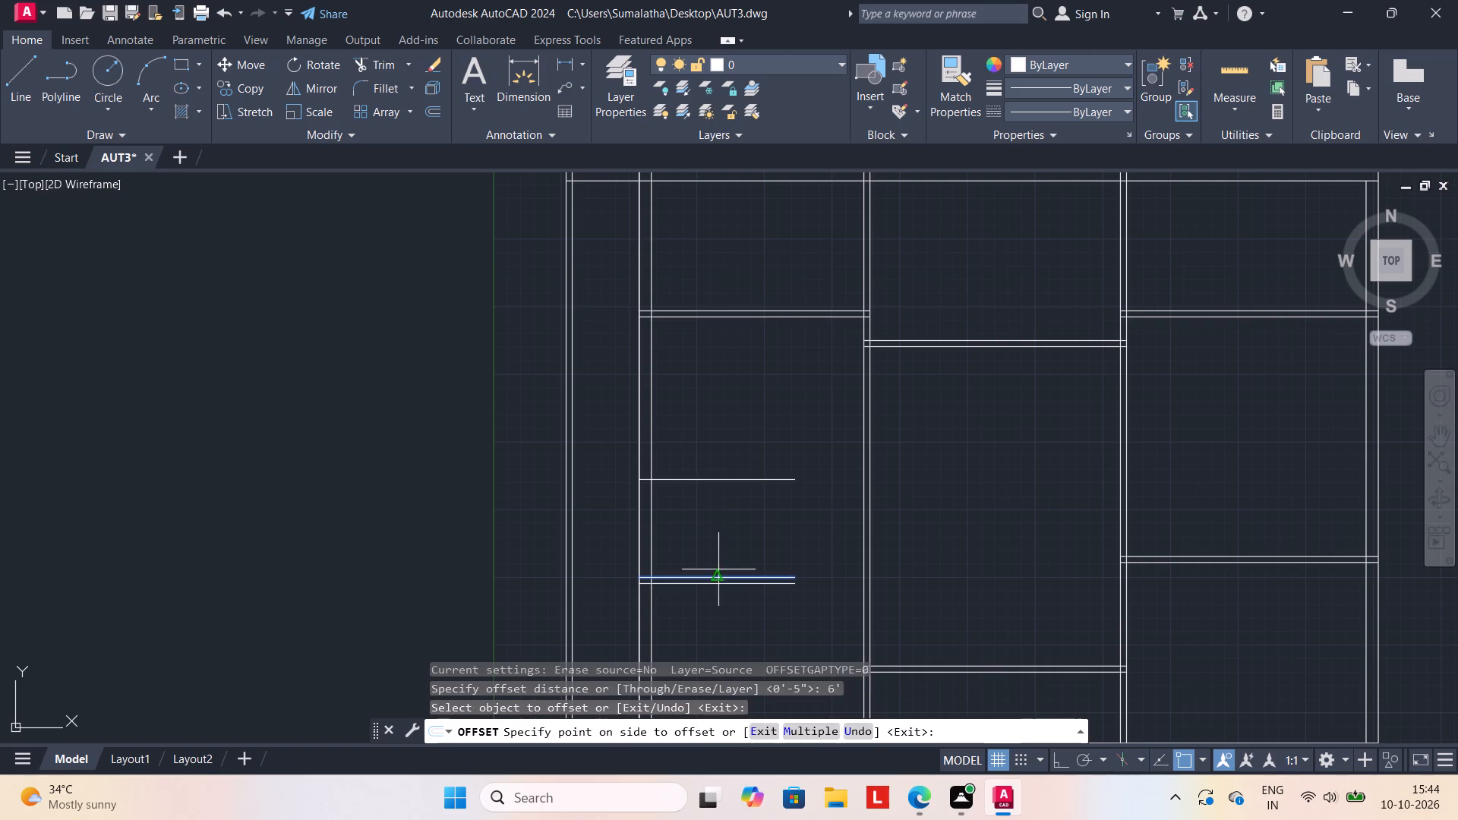
pyautogui.click(724, 524)
pyautogui.press('Escape')
pyautogui.press('Escape')
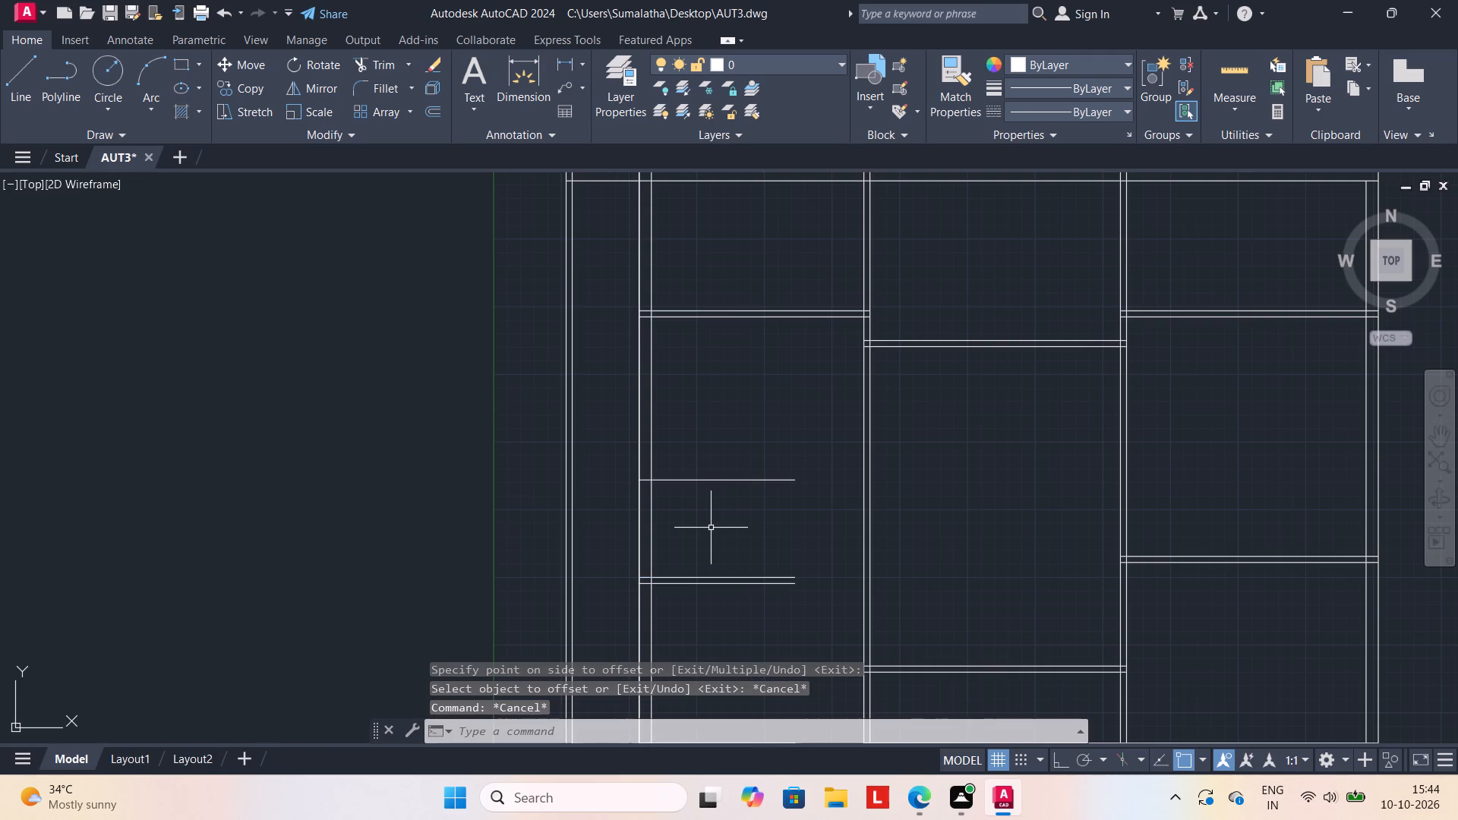
# Offset the newest horizontal line in the left column 4.5" upward to form a second partition.
pyautogui.press('o')
pyautogui.press('Return')
pyautogui.write('4.5')
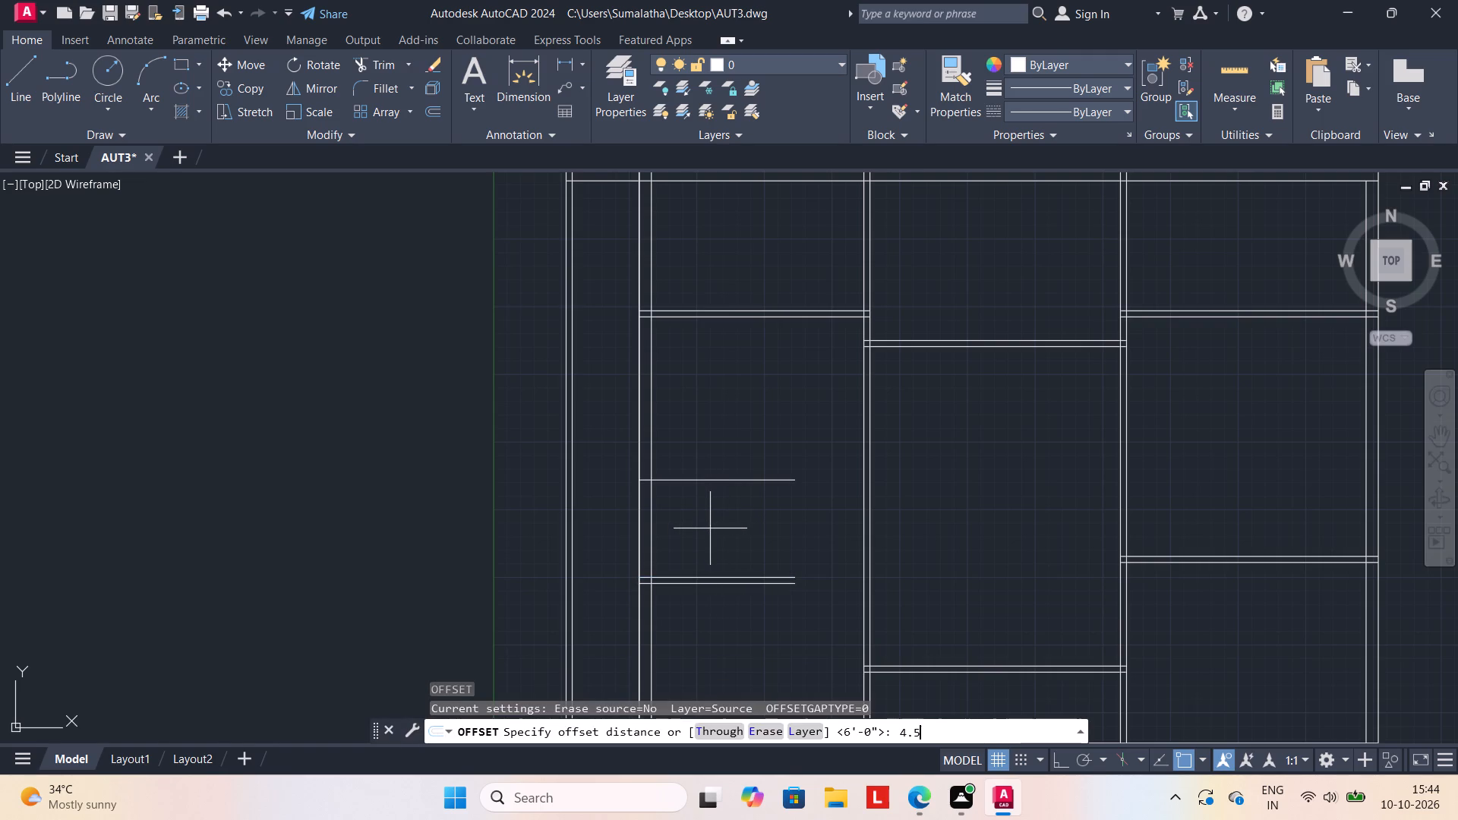
pyautogui.hotkey('shift', '"')
pyautogui.press('Return')
pyautogui.moveTo(705, 478); pyautogui.dragTo(705, 473)
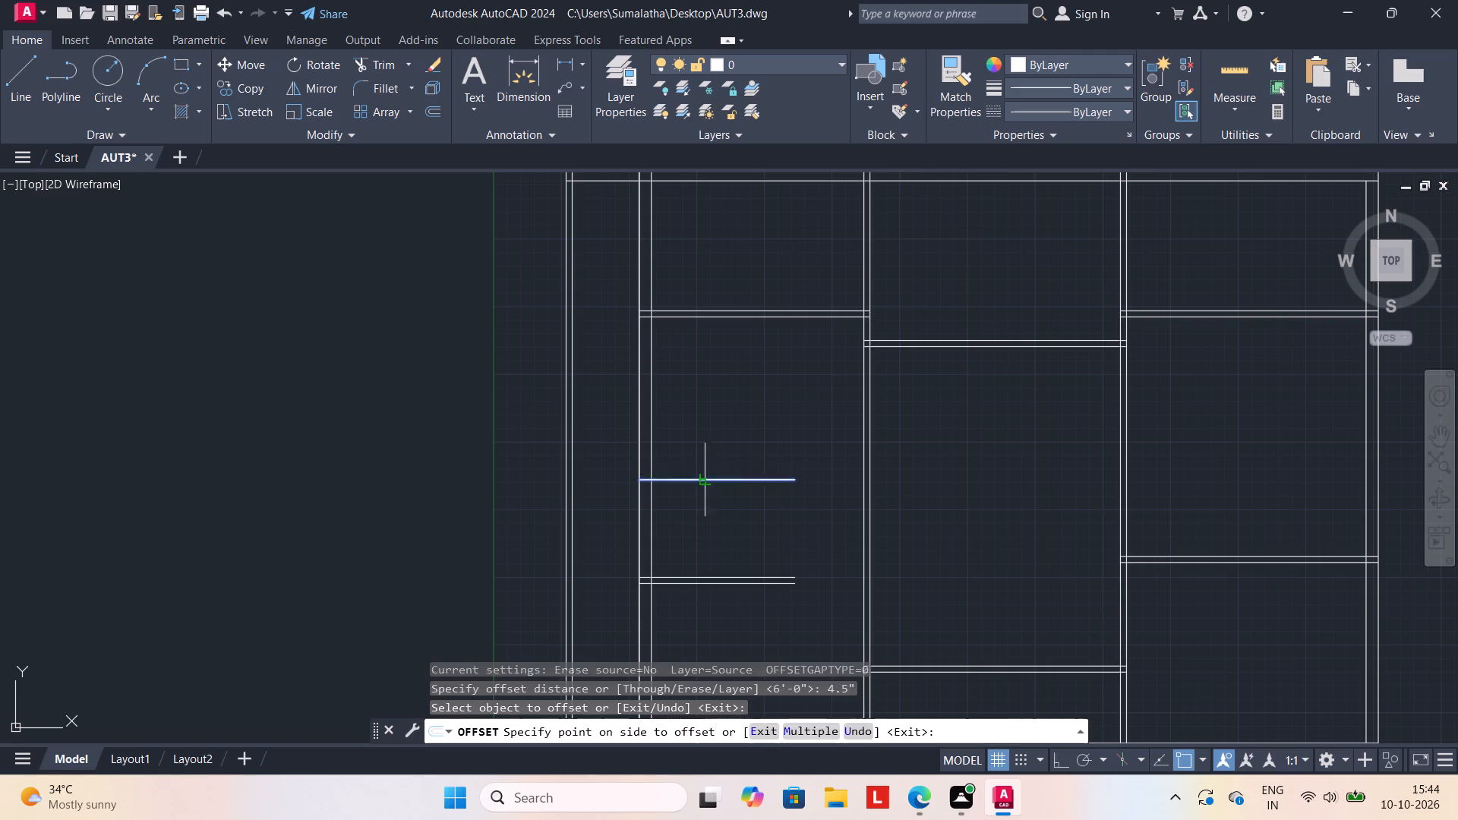
pyautogui.moveTo(705, 473); pyautogui.dragTo(707, 466)
pyautogui.click(707, 460)
pyautogui.moveTo(716, 440); pyautogui.dragTo(737, 525, button='middle')
pyautogui.press('Escape')
pyautogui.press('Escape')
pyautogui.press('Escape')
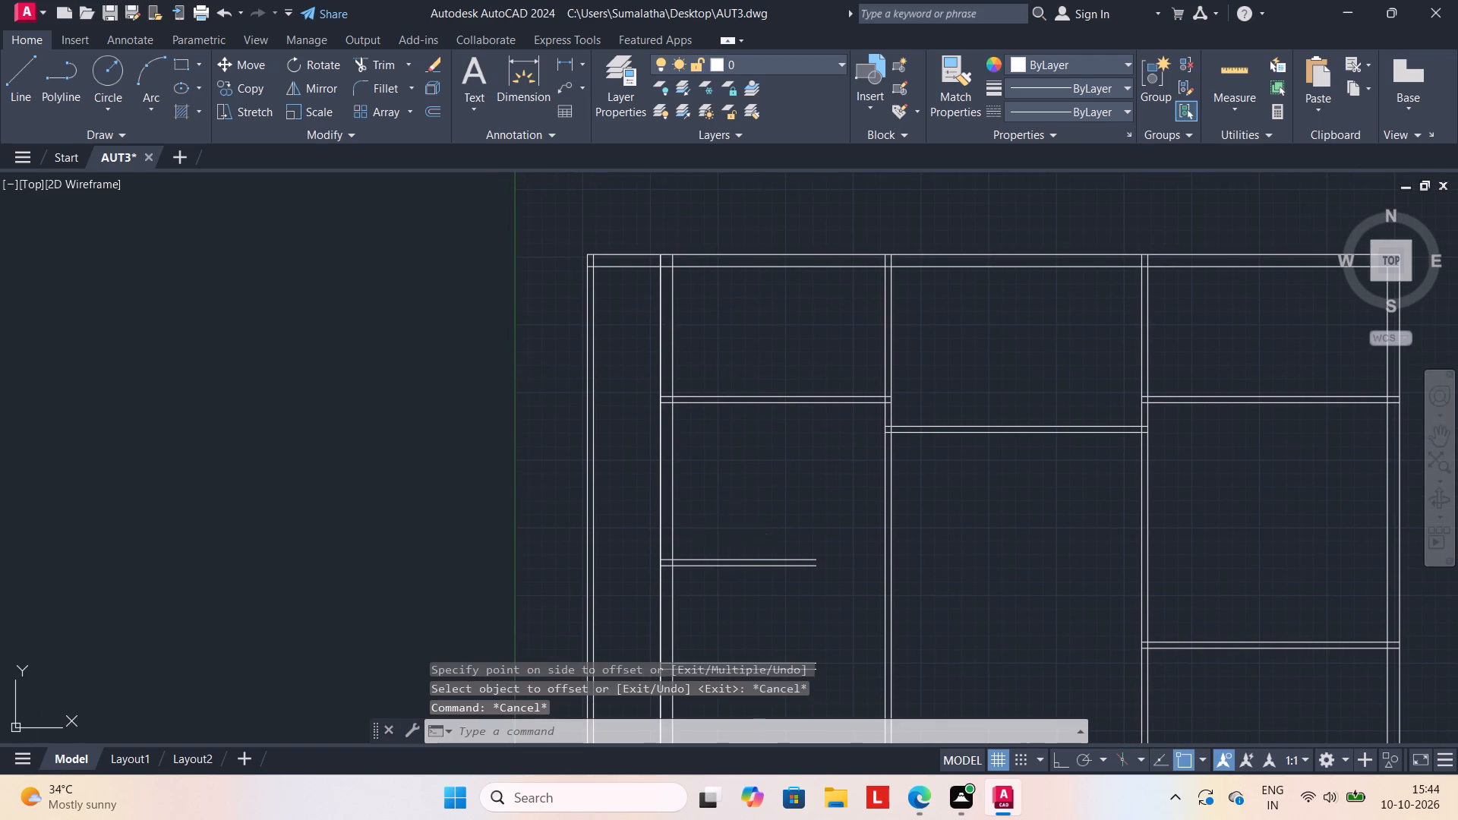
pyautogui.press('Escape')
pyautogui.press('Escape')
pyautogui.press('Escape')
pyautogui.press('Escape')
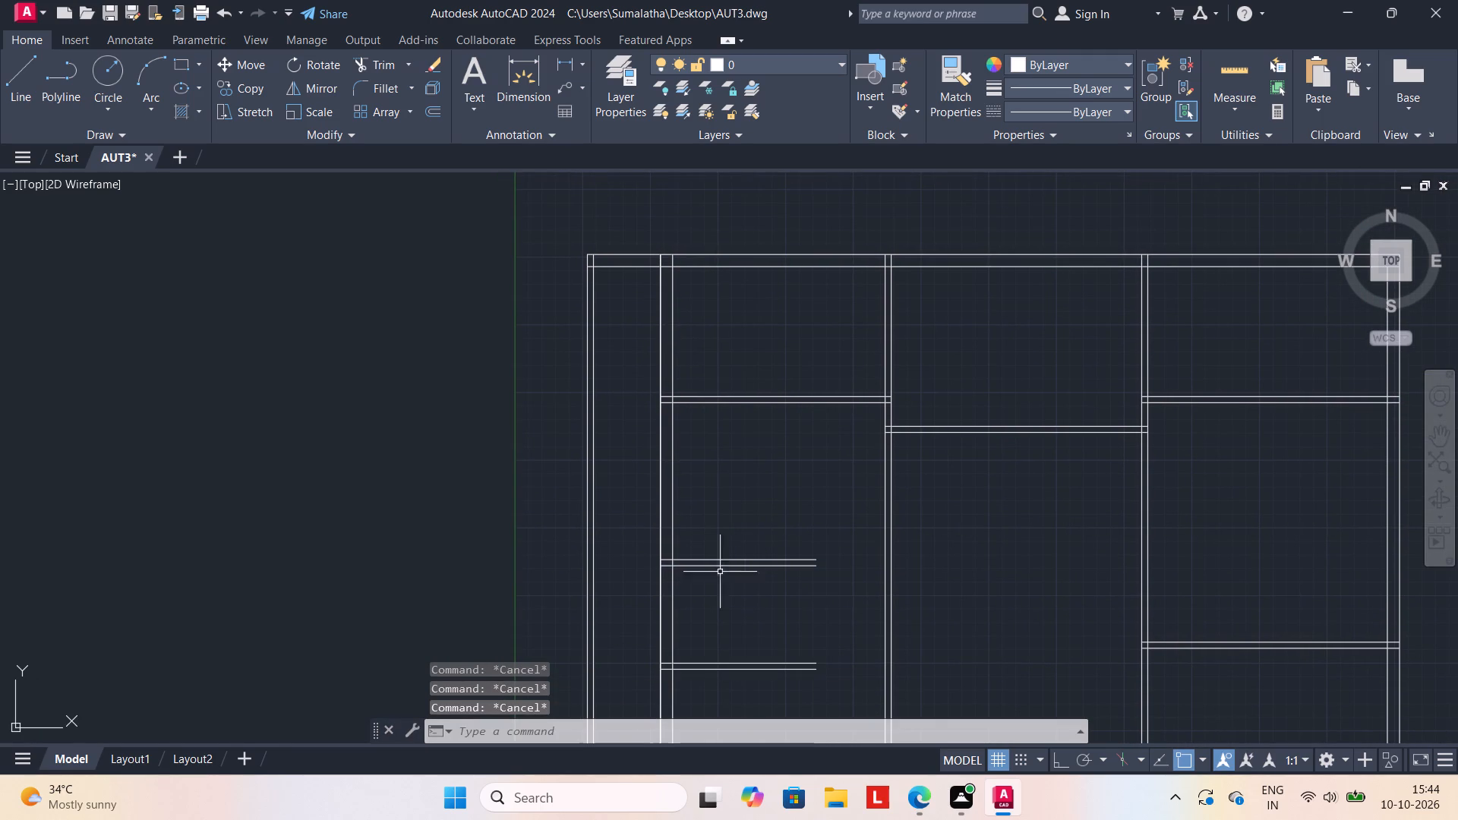
# Extend both lines of the upper new partition to the left column's right wall.
pyautogui.moveTo(731, 631); pyautogui.dragTo(758, 615, button='middle')
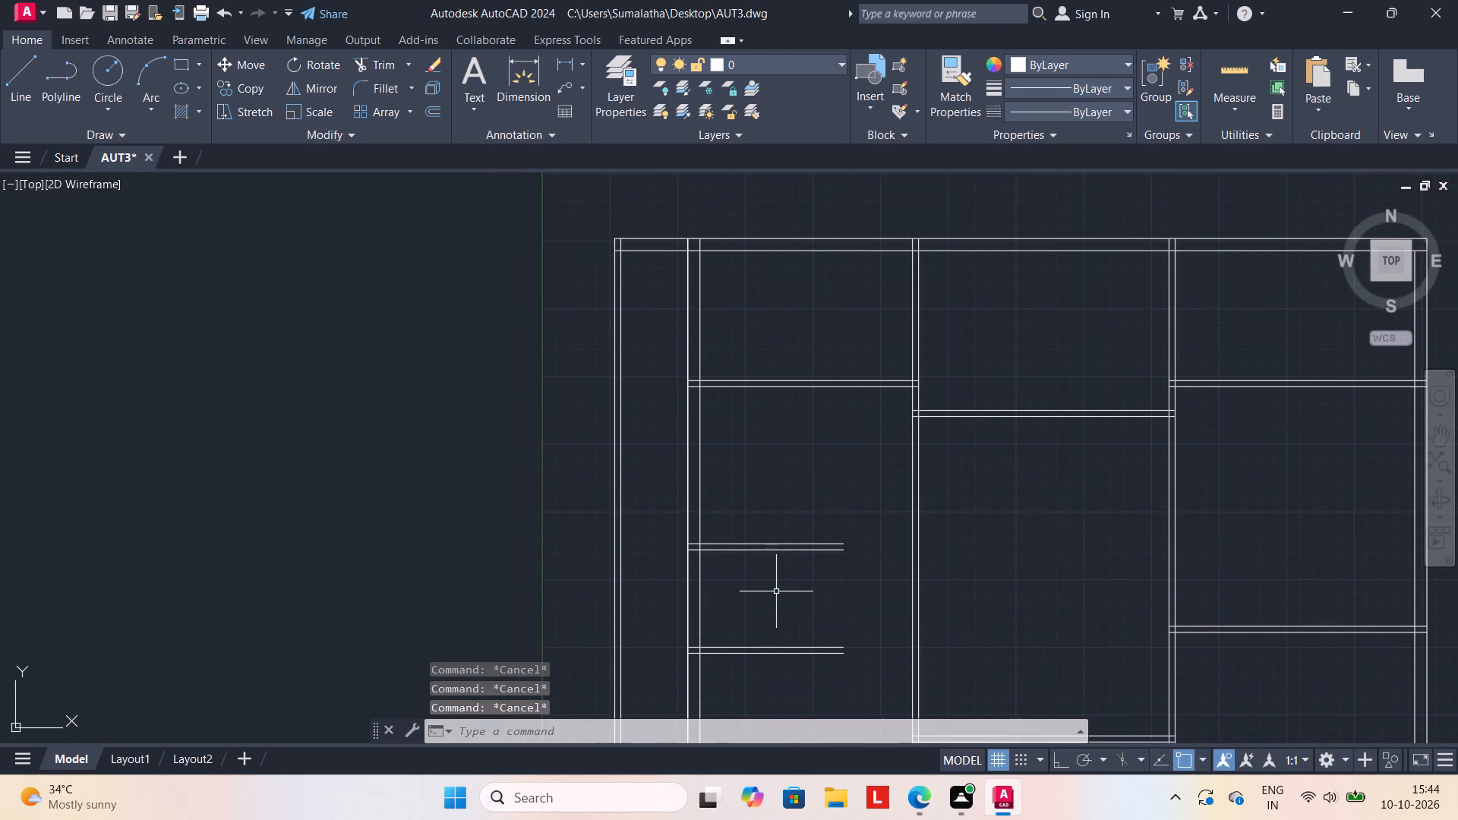
pyautogui.write('EX')
pyautogui.press('Return')
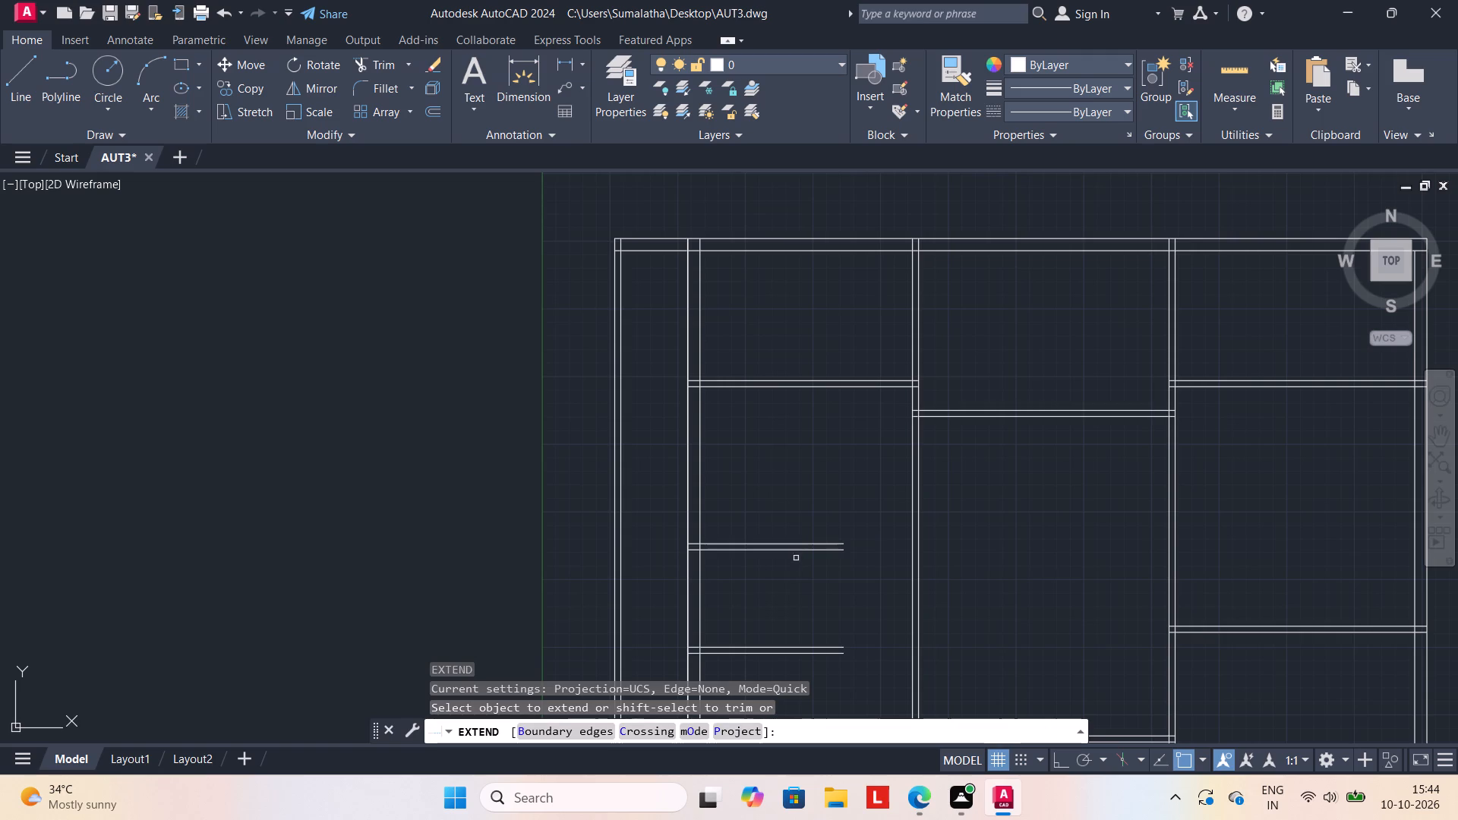
pyautogui.click(805, 544)
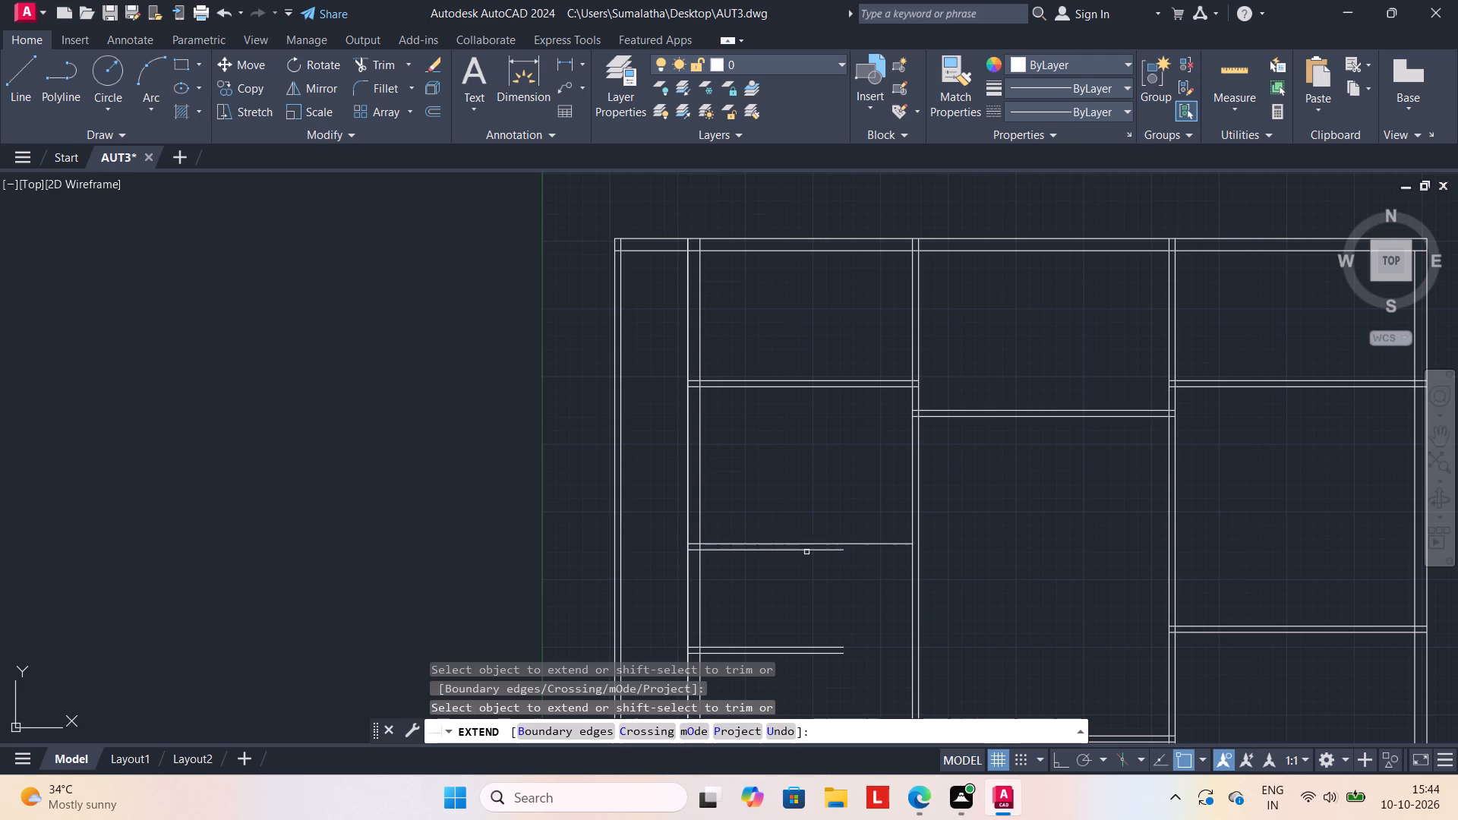
pyautogui.click(806, 552)
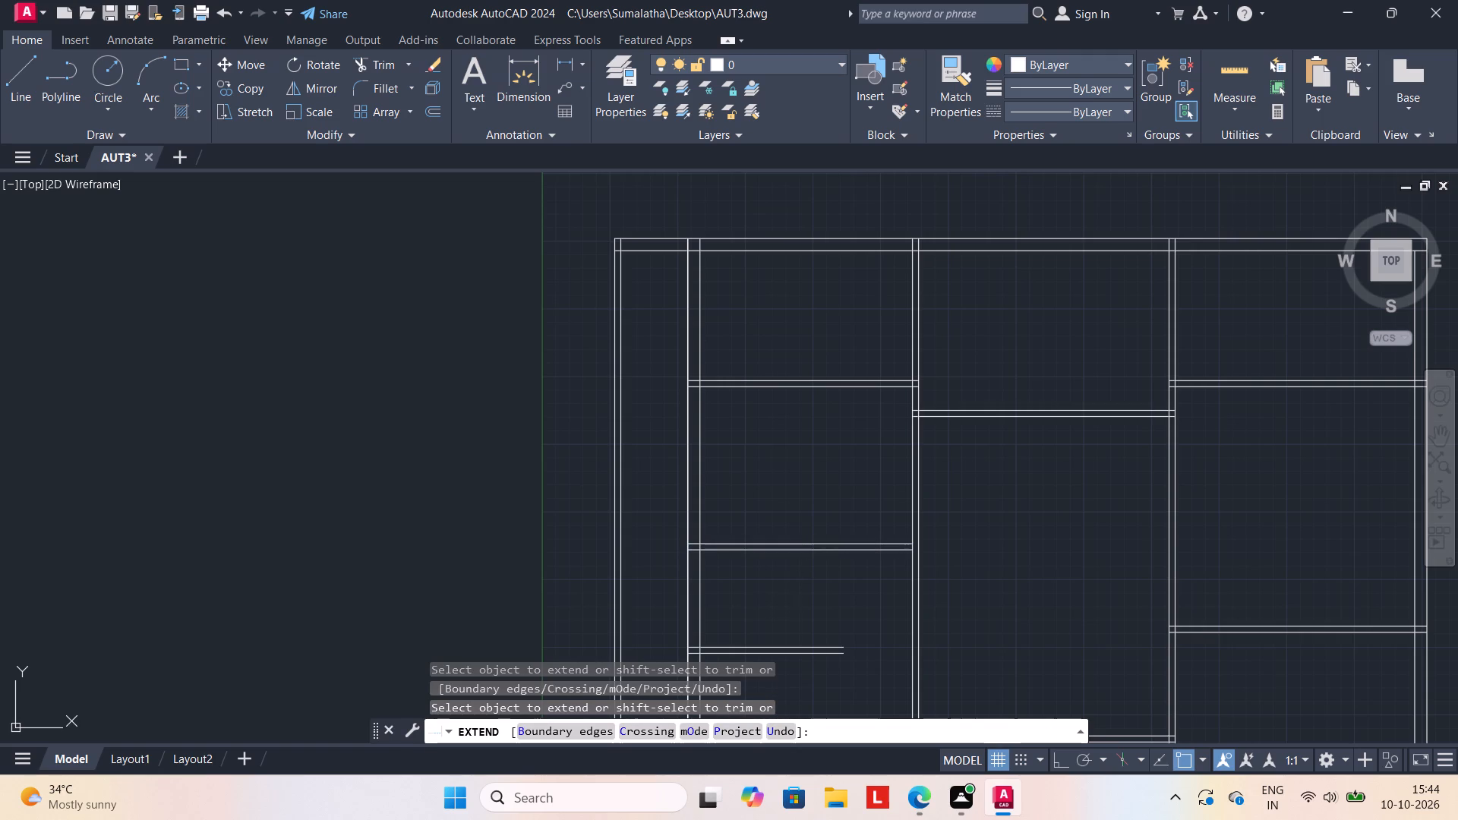
pyautogui.press('Escape')
# Draw a vertical line from the midpoint of the upper partition's lower line down to the lower partition's upper line.
pyautogui.press('l')
pyautogui.press('Return')
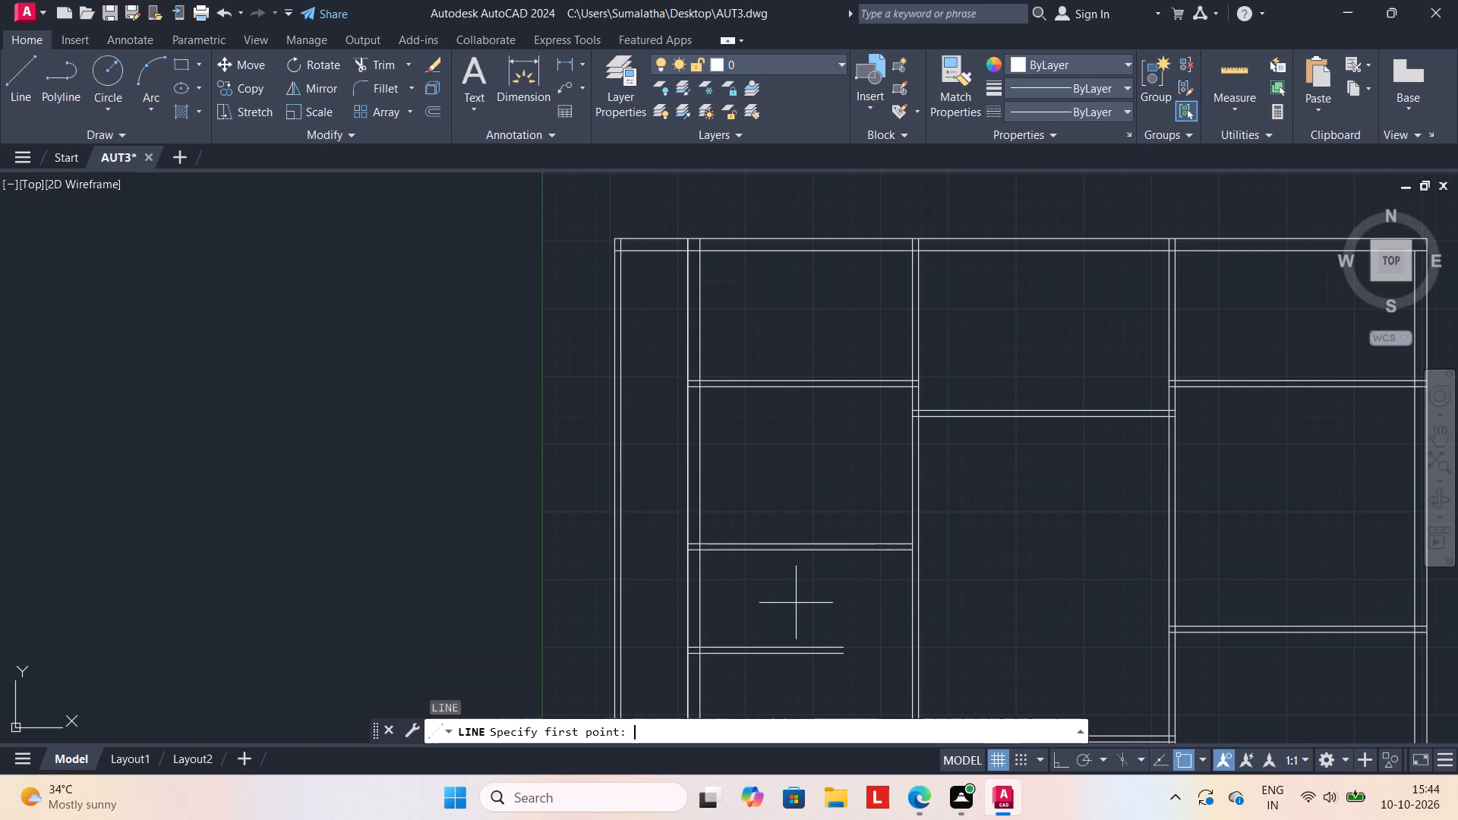
pyautogui.click(801, 553)
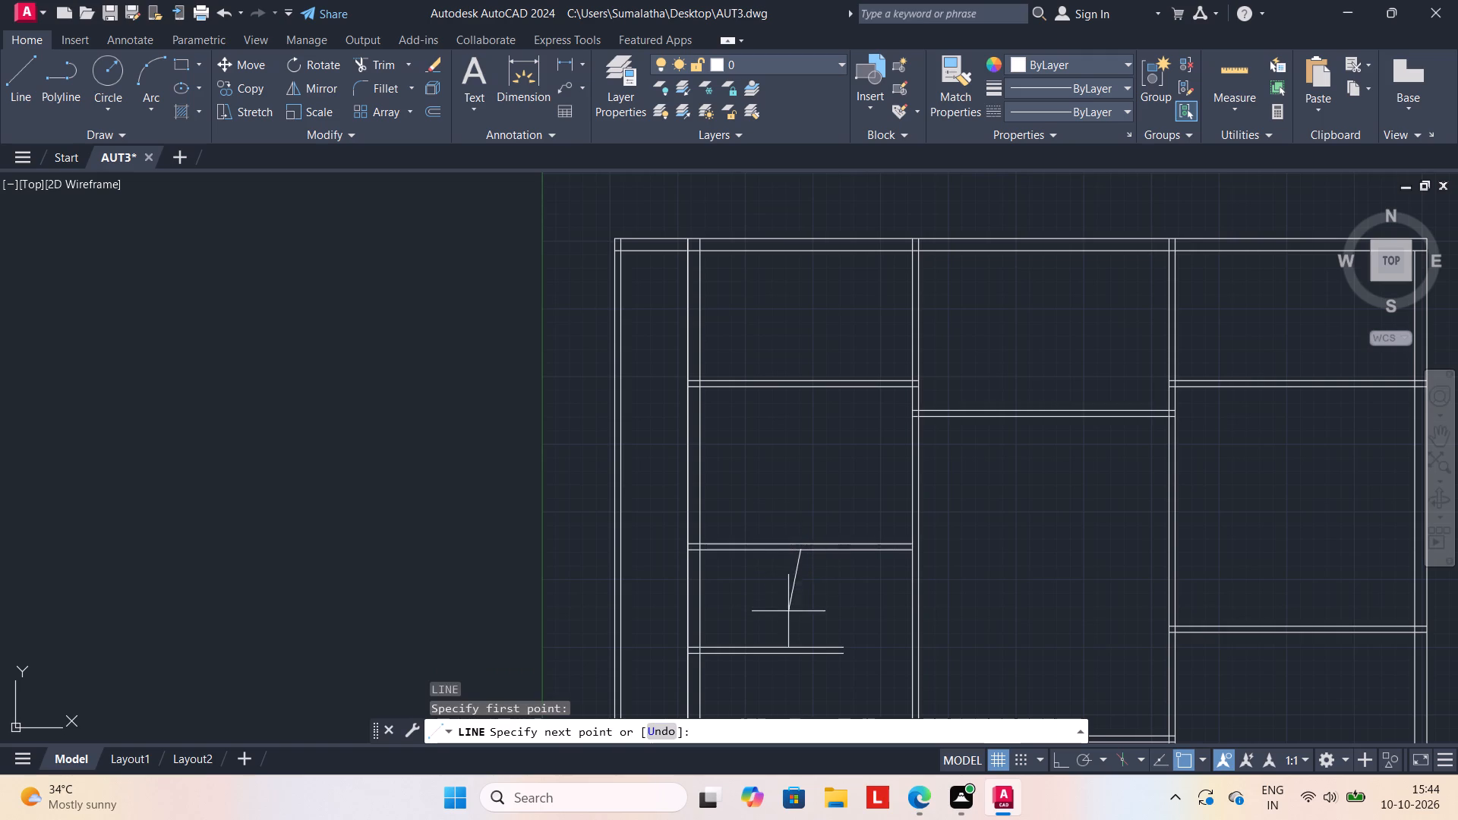
pyautogui.click(802, 649)
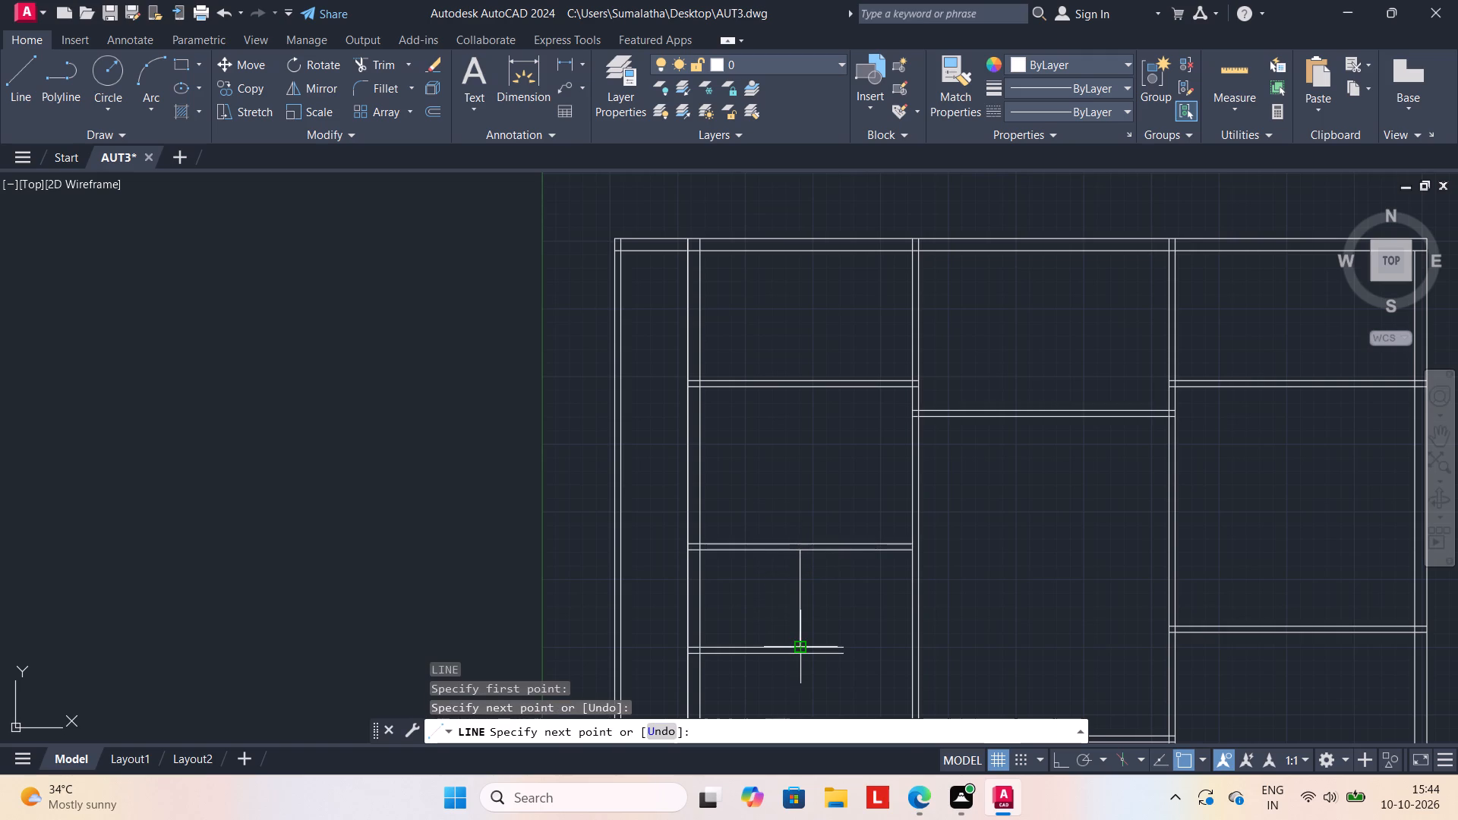
pyautogui.press('Escape')
# Offset the new short vertical line 4.5" to the right.
pyautogui.press('o')
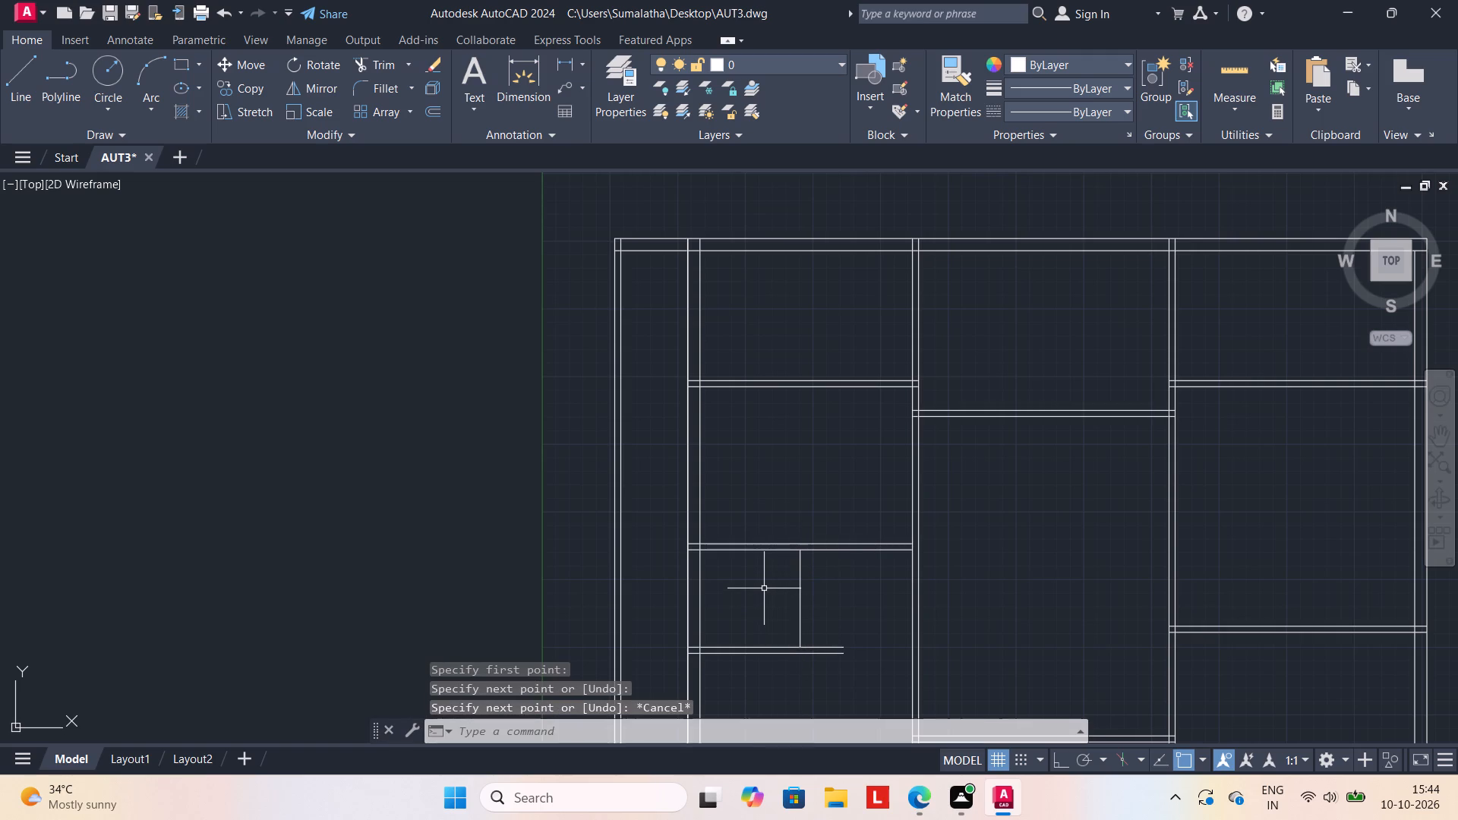
pyautogui.press('Return')
pyautogui.write('4.5"')
pyautogui.press('Return')
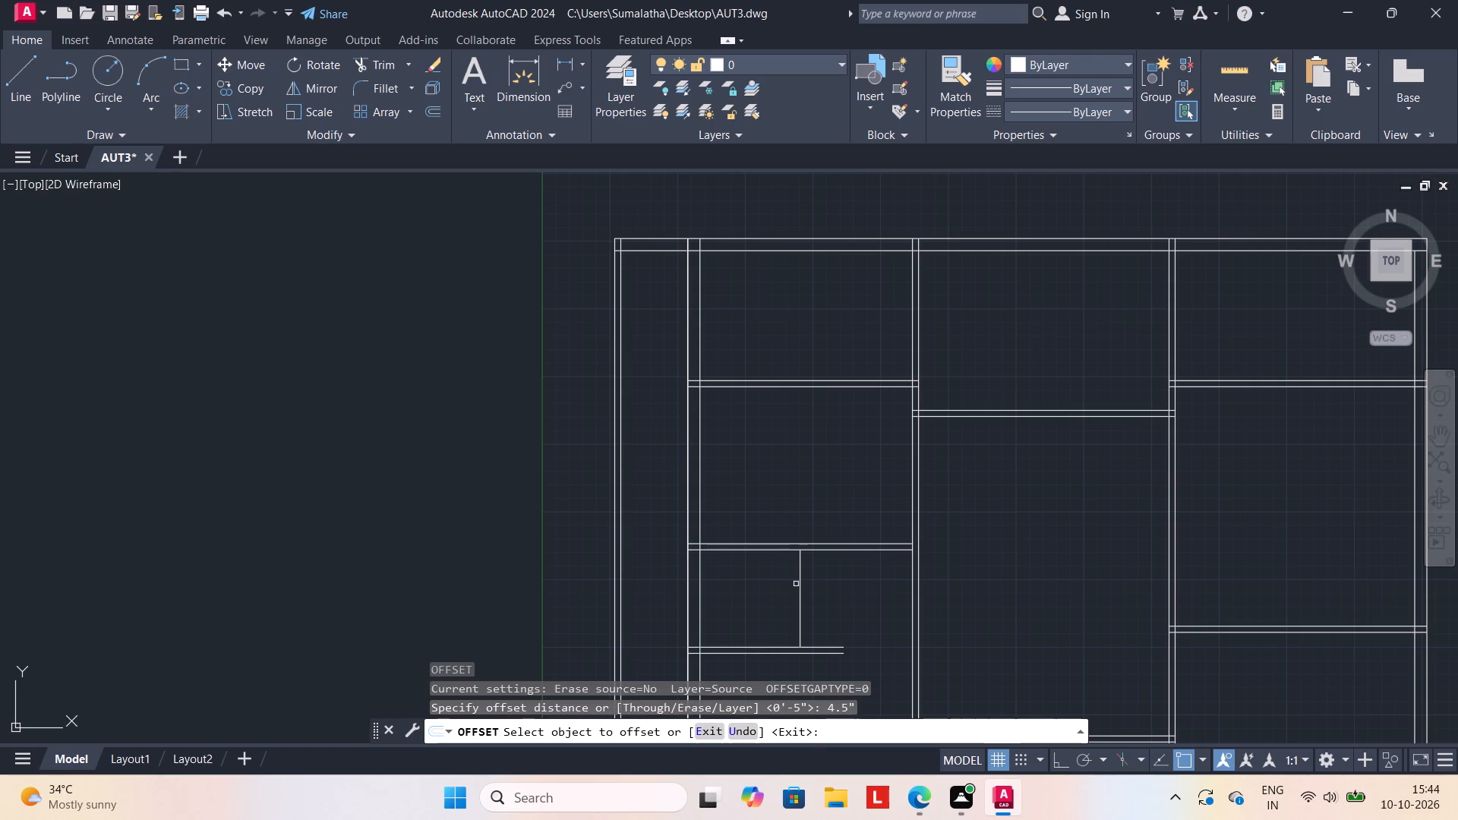
pyautogui.click(799, 582)
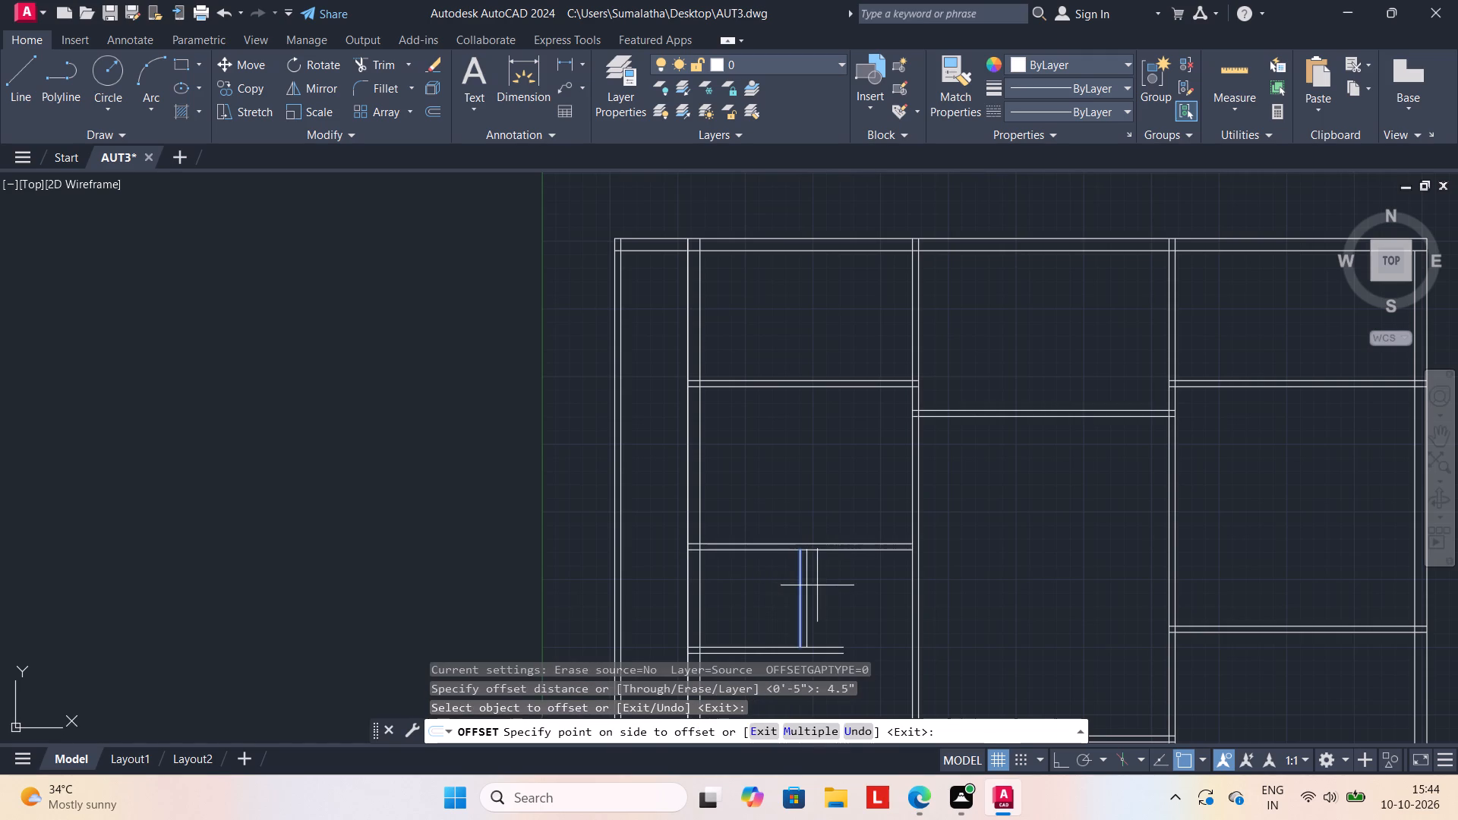
pyautogui.click(818, 585)
pyautogui.moveTo(825, 603); pyautogui.dragTo(825, 535, button='middle')
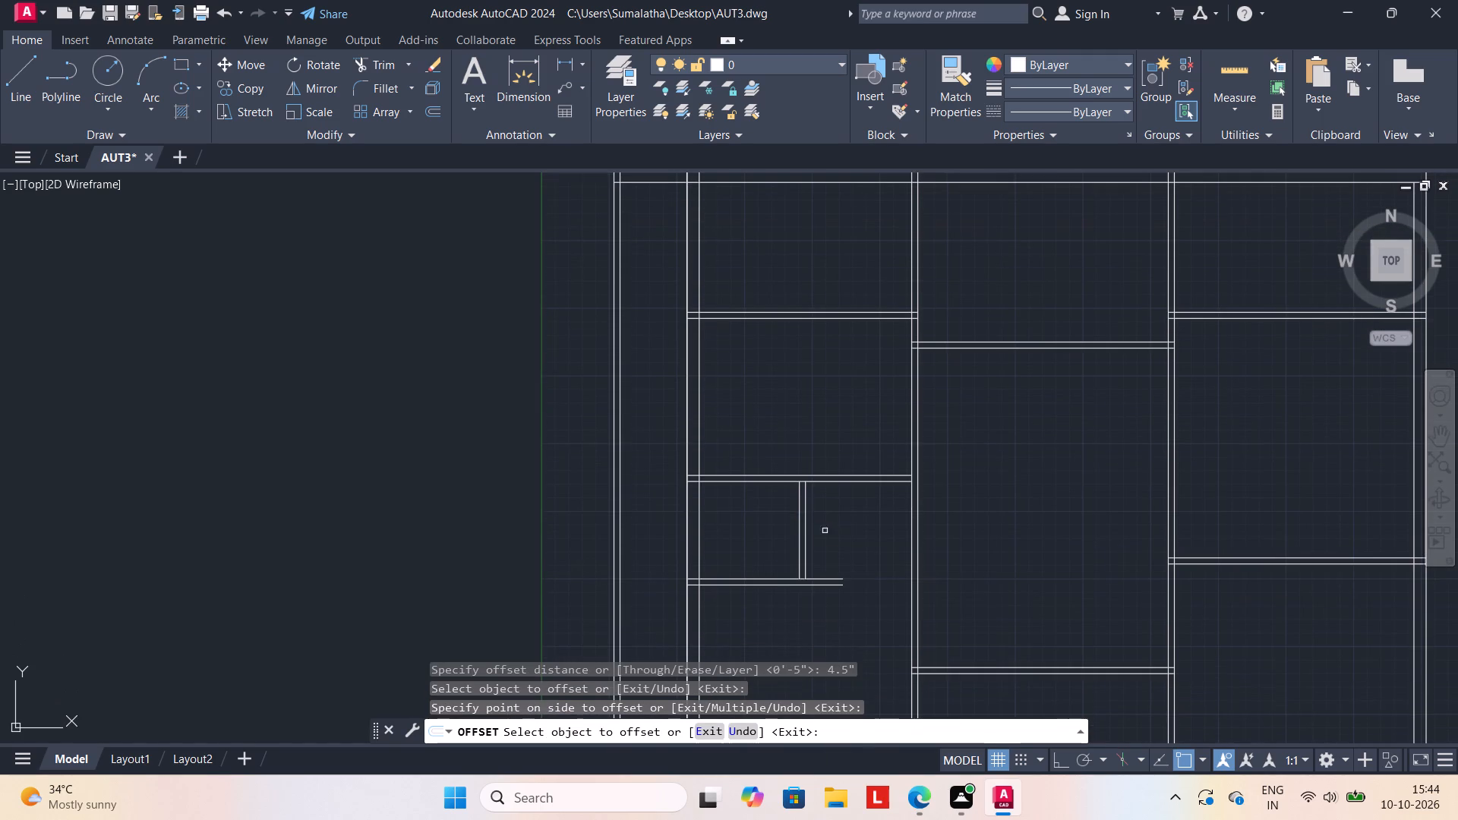
pyautogui.press('Escape')
# Close the open right end of the lower partition with a short vertical line.
pyautogui.scroll(1, 816, 659)
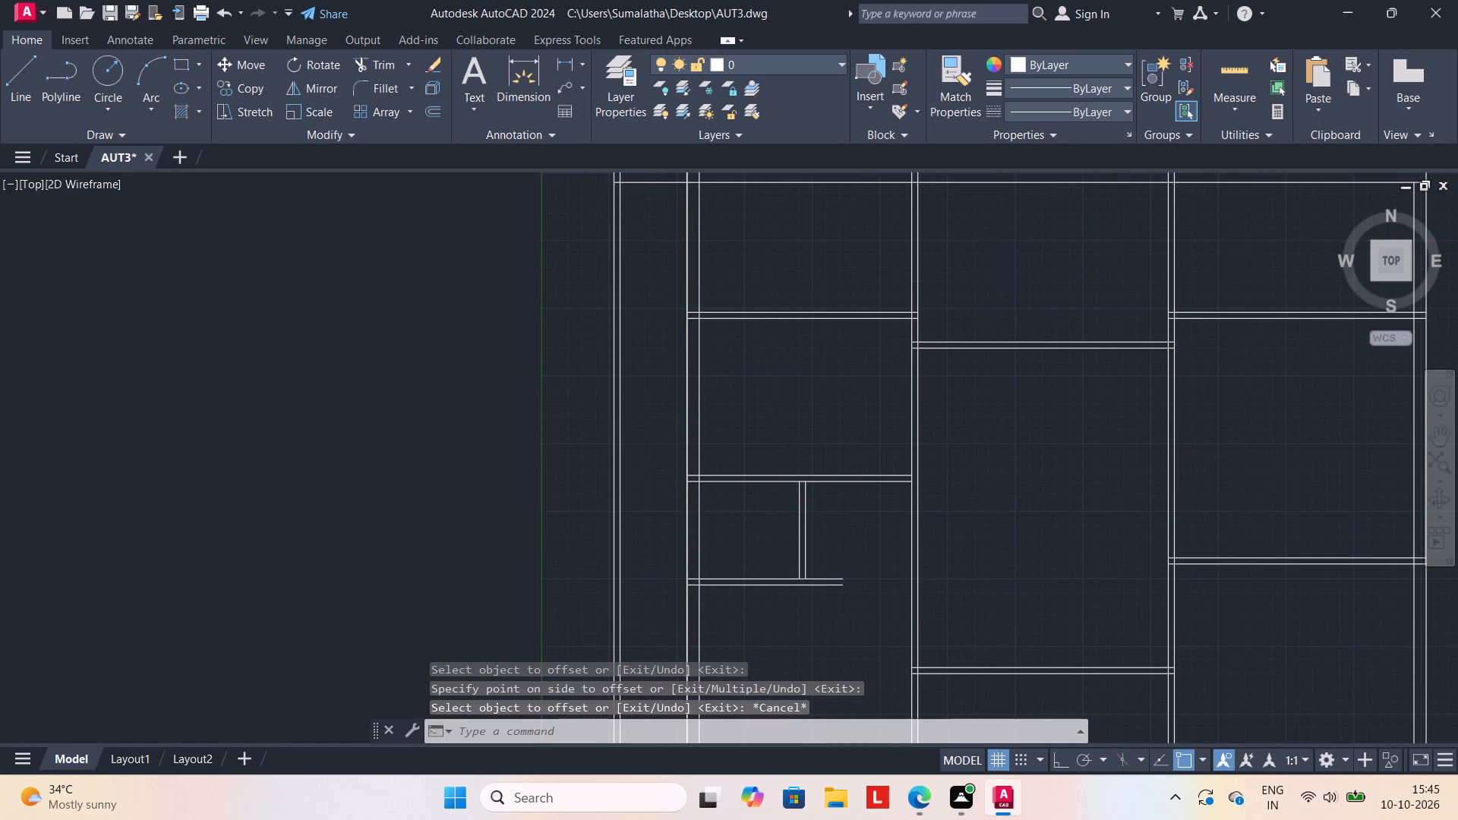
pyautogui.press('l')
pyautogui.press('Return')
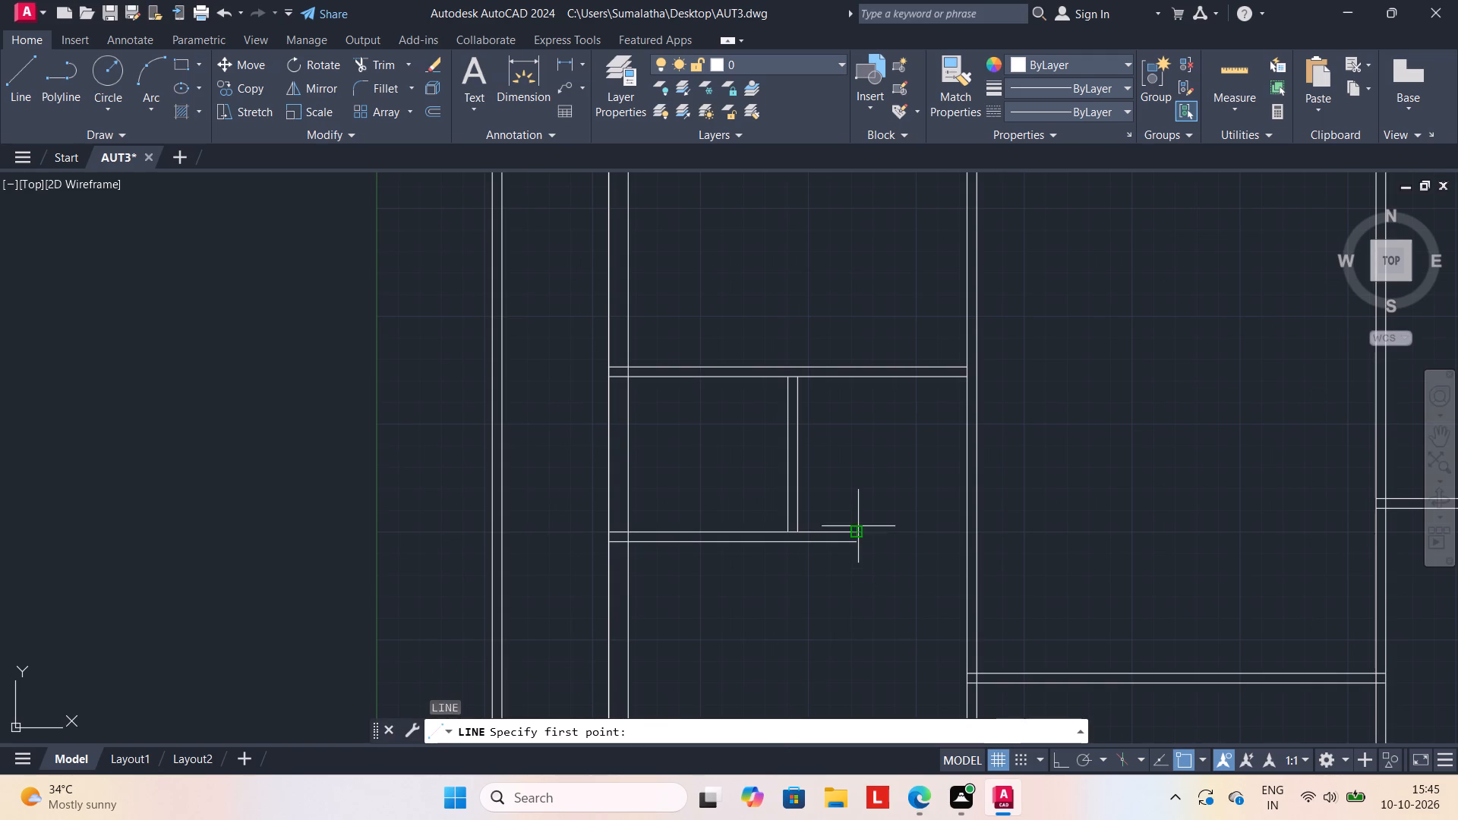
pyautogui.click(858, 526)
pyautogui.click(858, 545)
pyautogui.press('Escape')
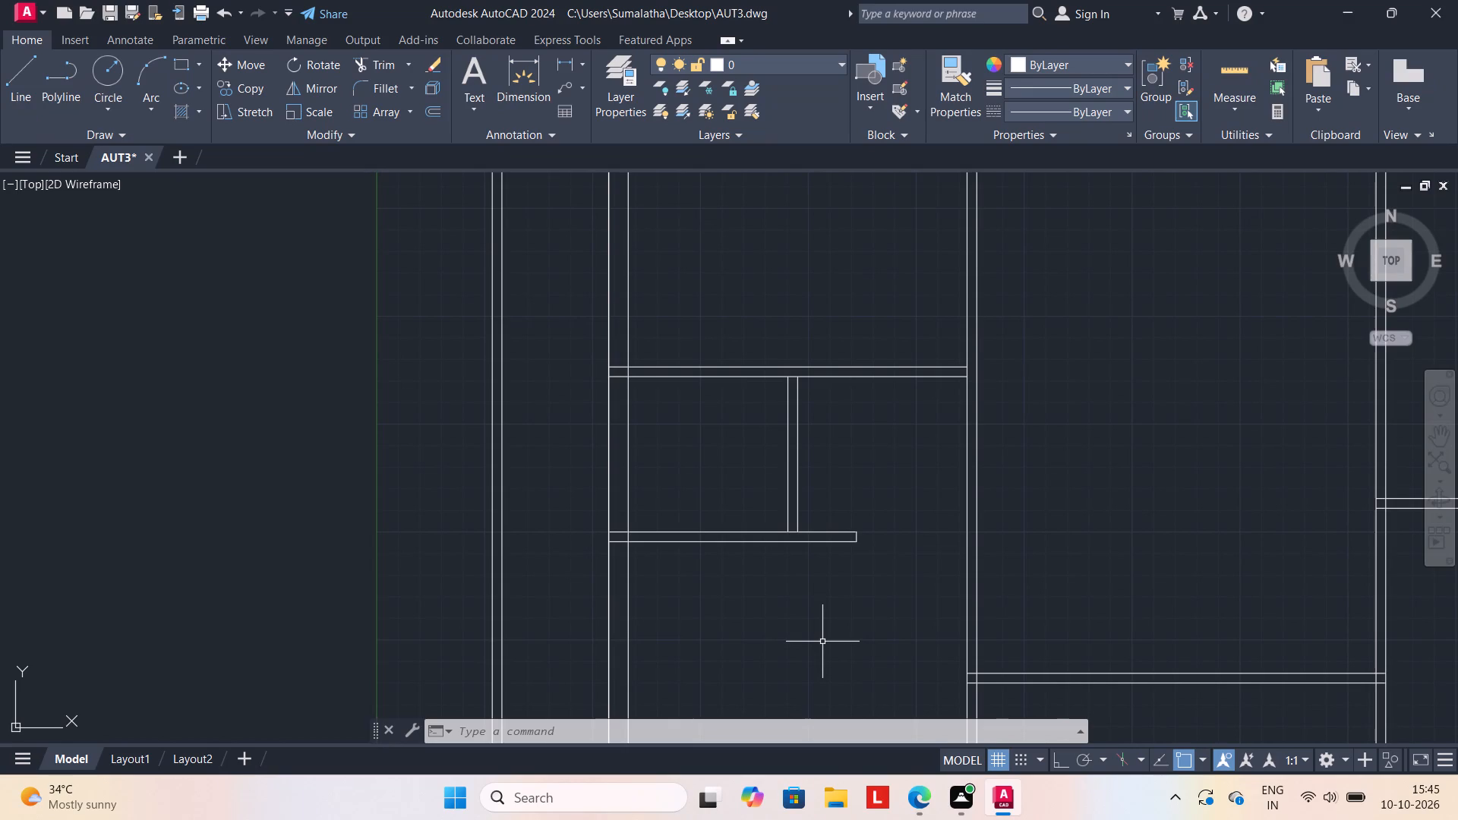
# Trim away both lines of the left column's topmost cross wall between the column's side walls.
pyautogui.scroll(-3, 727, 358)
pyautogui.moveTo(722, 333); pyautogui.dragTo(737, 383, button='middle')
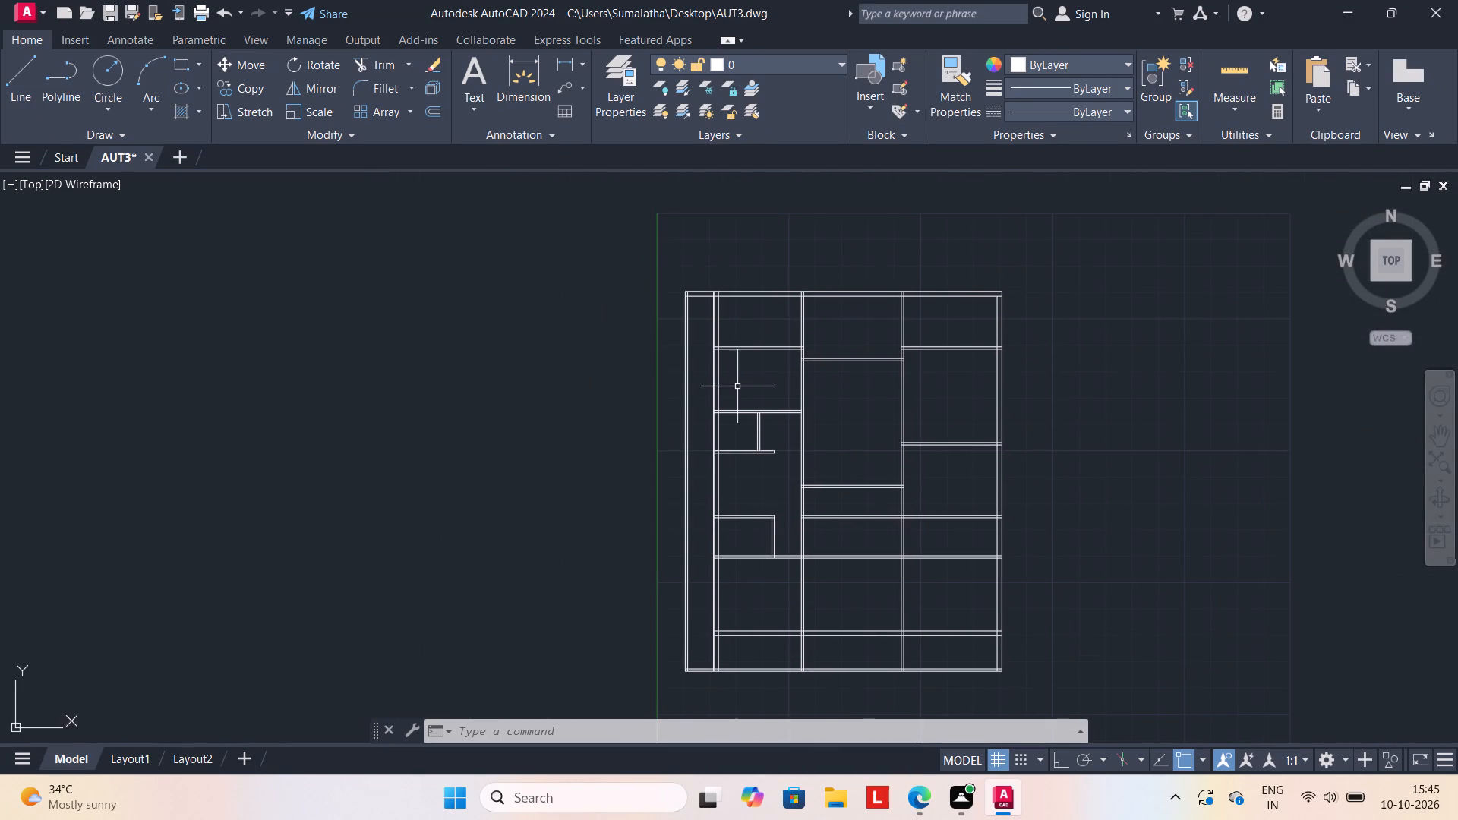
pyautogui.scroll(1, 737, 386)
pyautogui.write('TR')
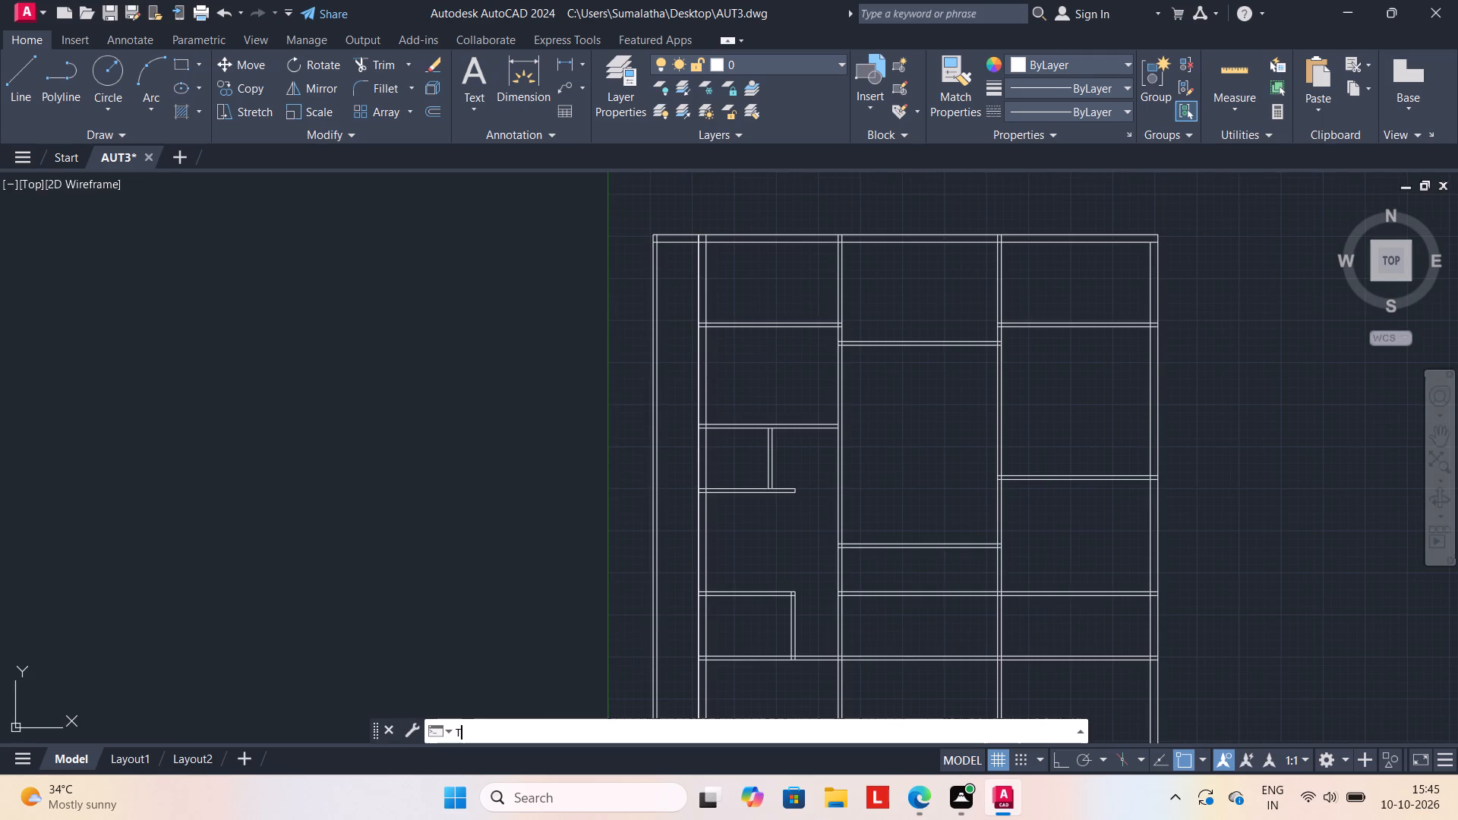
pyautogui.press('Return')
pyautogui.moveTo(776, 285); pyautogui.dragTo(766, 345)
pyautogui.press('Escape')
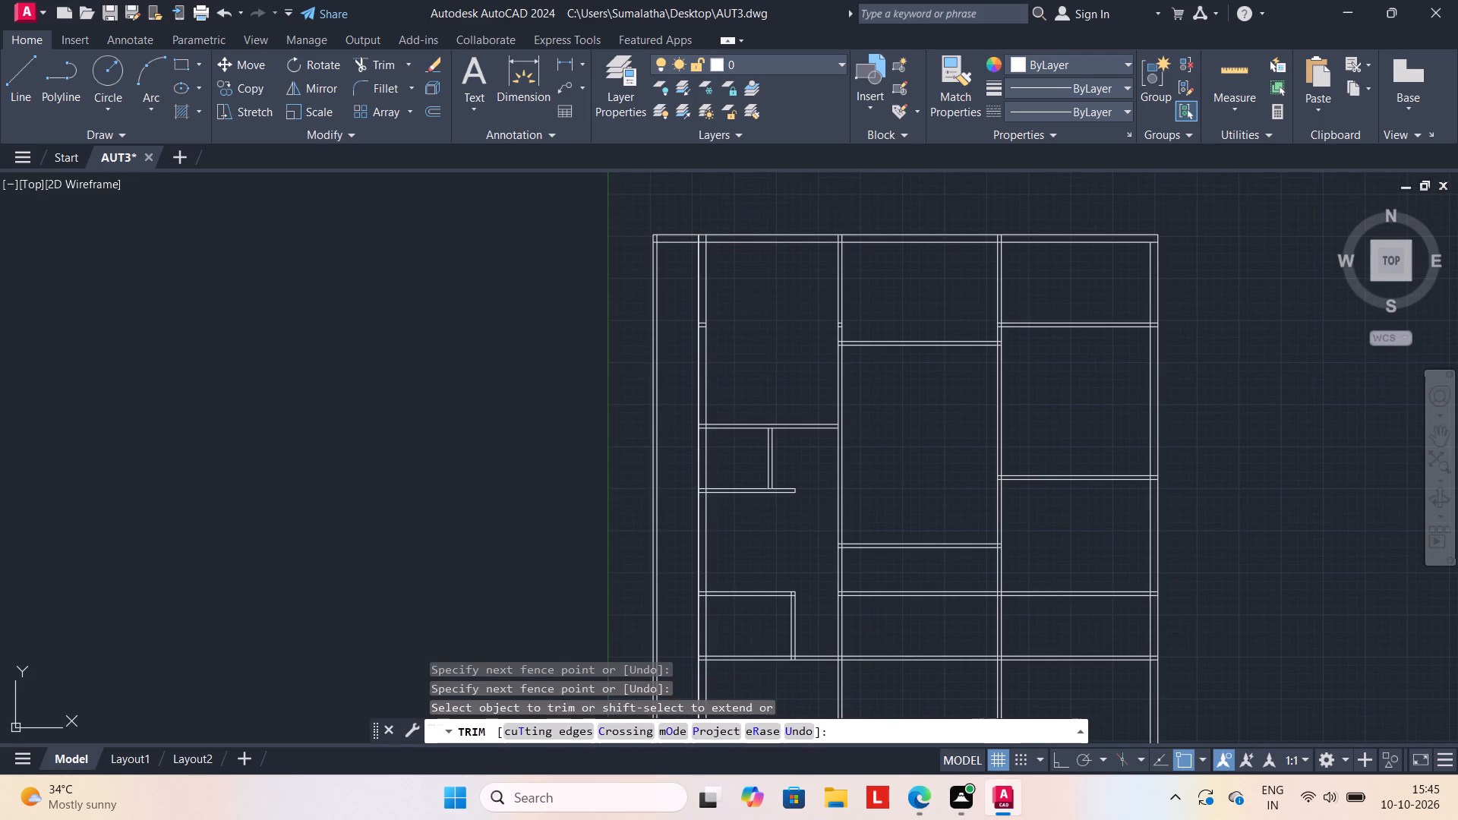
# Offset the upper line of the left column's partition above the short vertical stub 14'9" upward.
pyautogui.moveTo(743, 358); pyautogui.dragTo(740, 369, button='middle')
pyautogui.press('Escape')
pyautogui.scroll(1, 738, 374)
pyautogui.press('o')
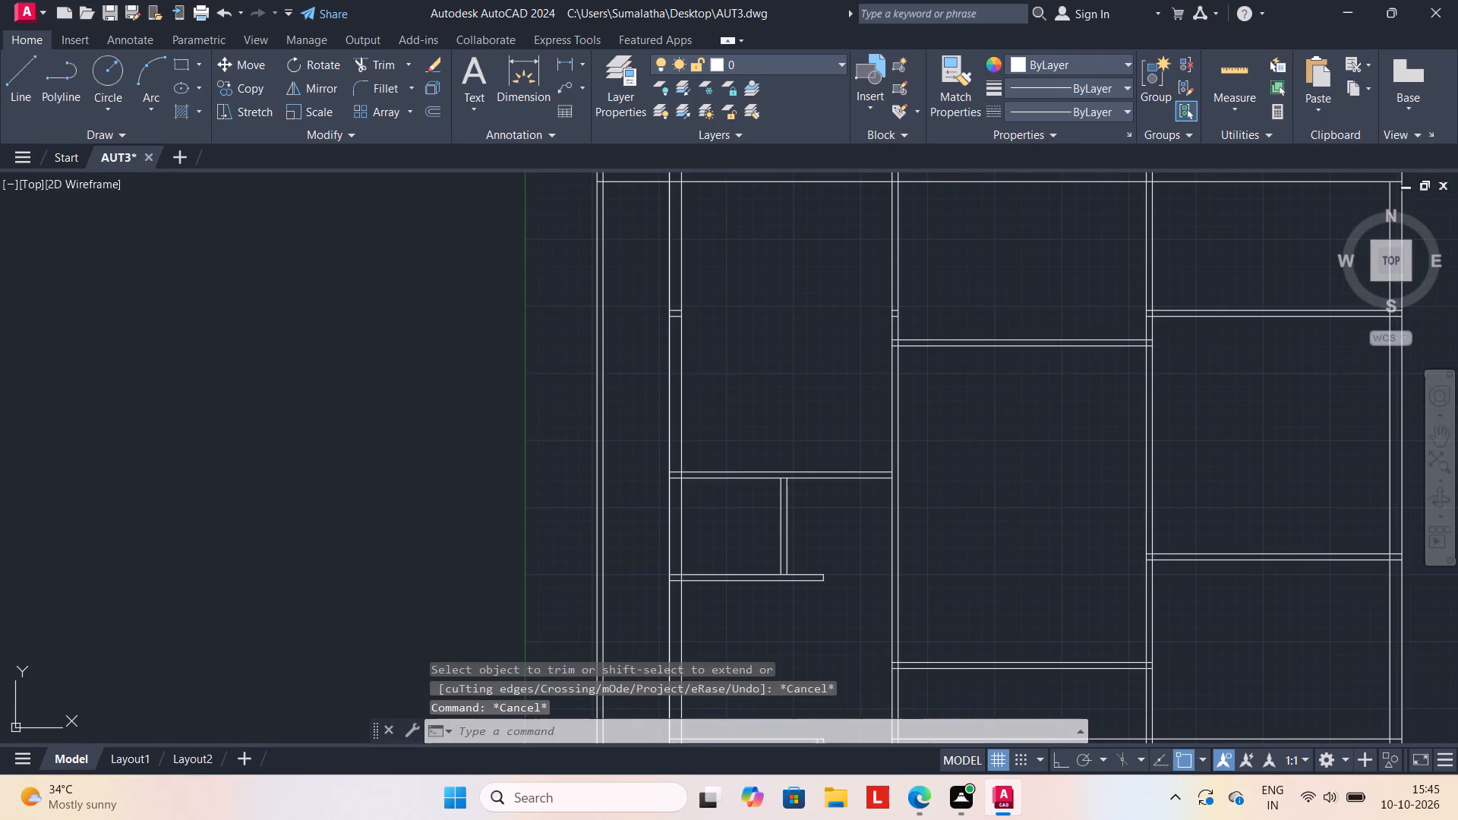
pyautogui.press('Return')
pyautogui.write('14\'9"')
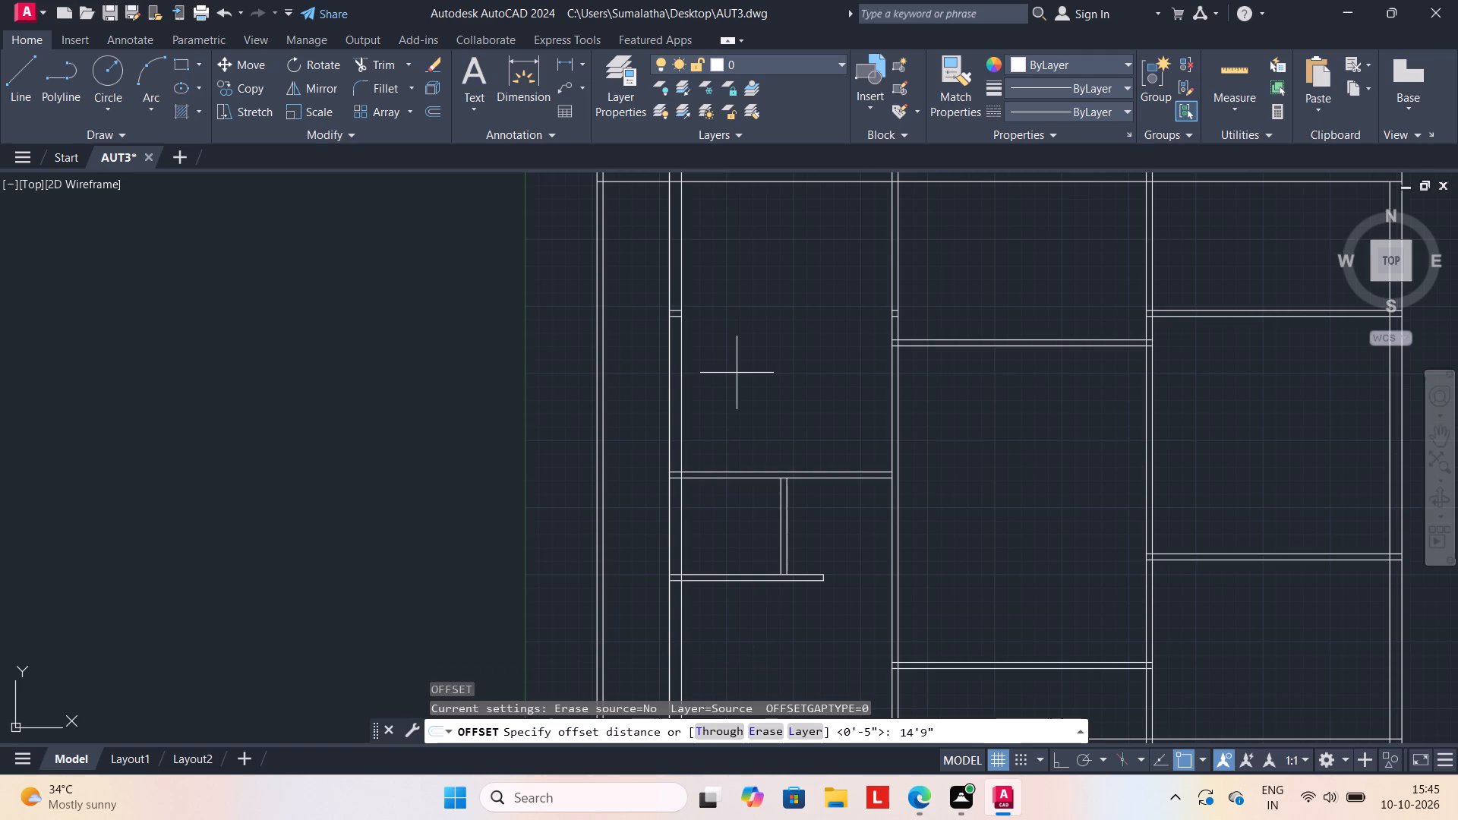
pyautogui.press('Return')
pyautogui.moveTo(752, 472); pyautogui.dragTo(758, 459)
pyautogui.click(766, 421)
pyautogui.scroll(-1, 766, 382)
pyautogui.moveTo(762, 367); pyautogui.dragTo(758, 396, button='middle')
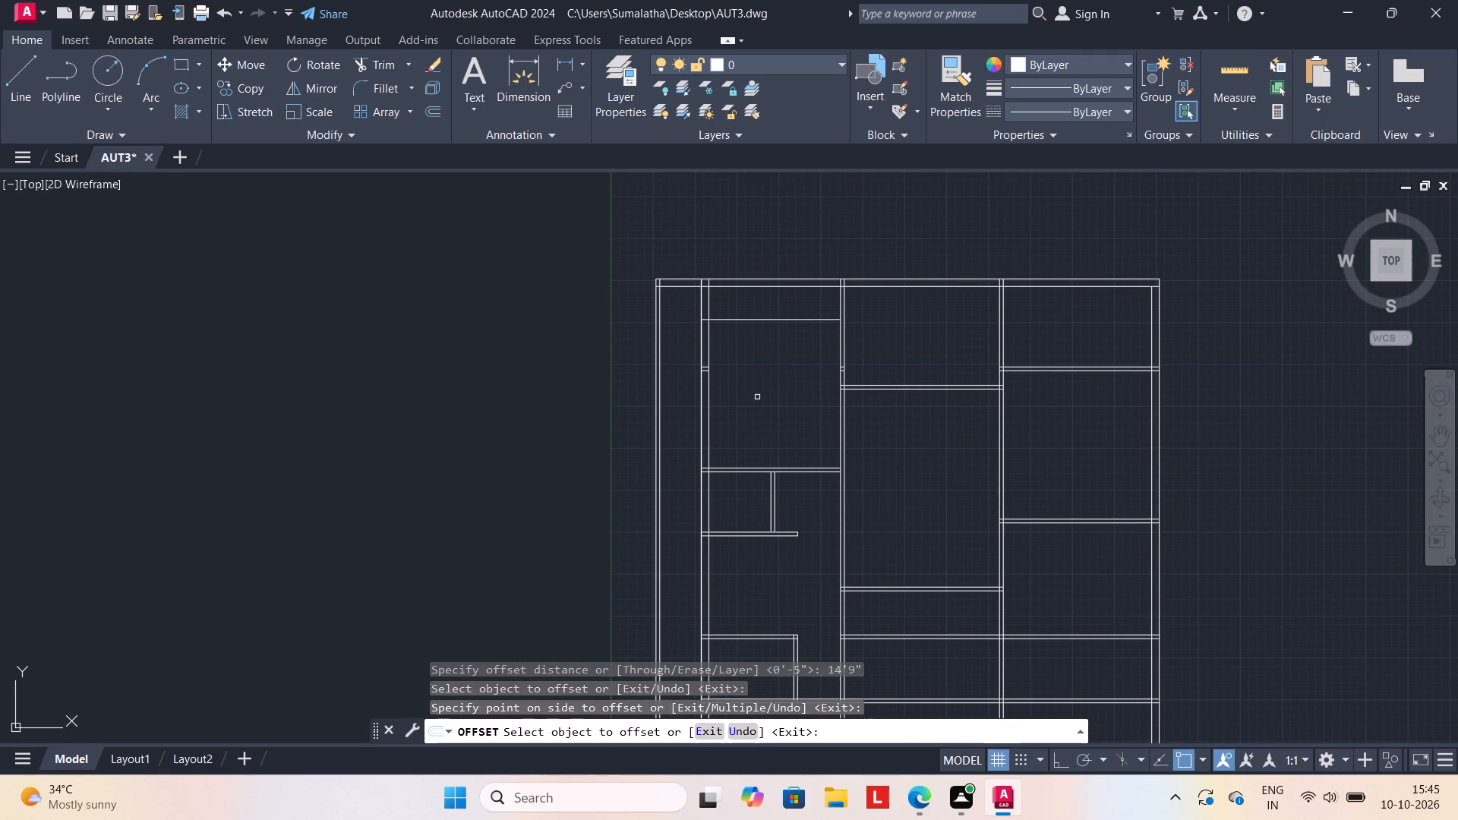
pyautogui.press('Escape')
# Measure the vertical gap between the top wall's inner line and the new horizontal line in the left column.
pyautogui.scroll(1, 756, 307)
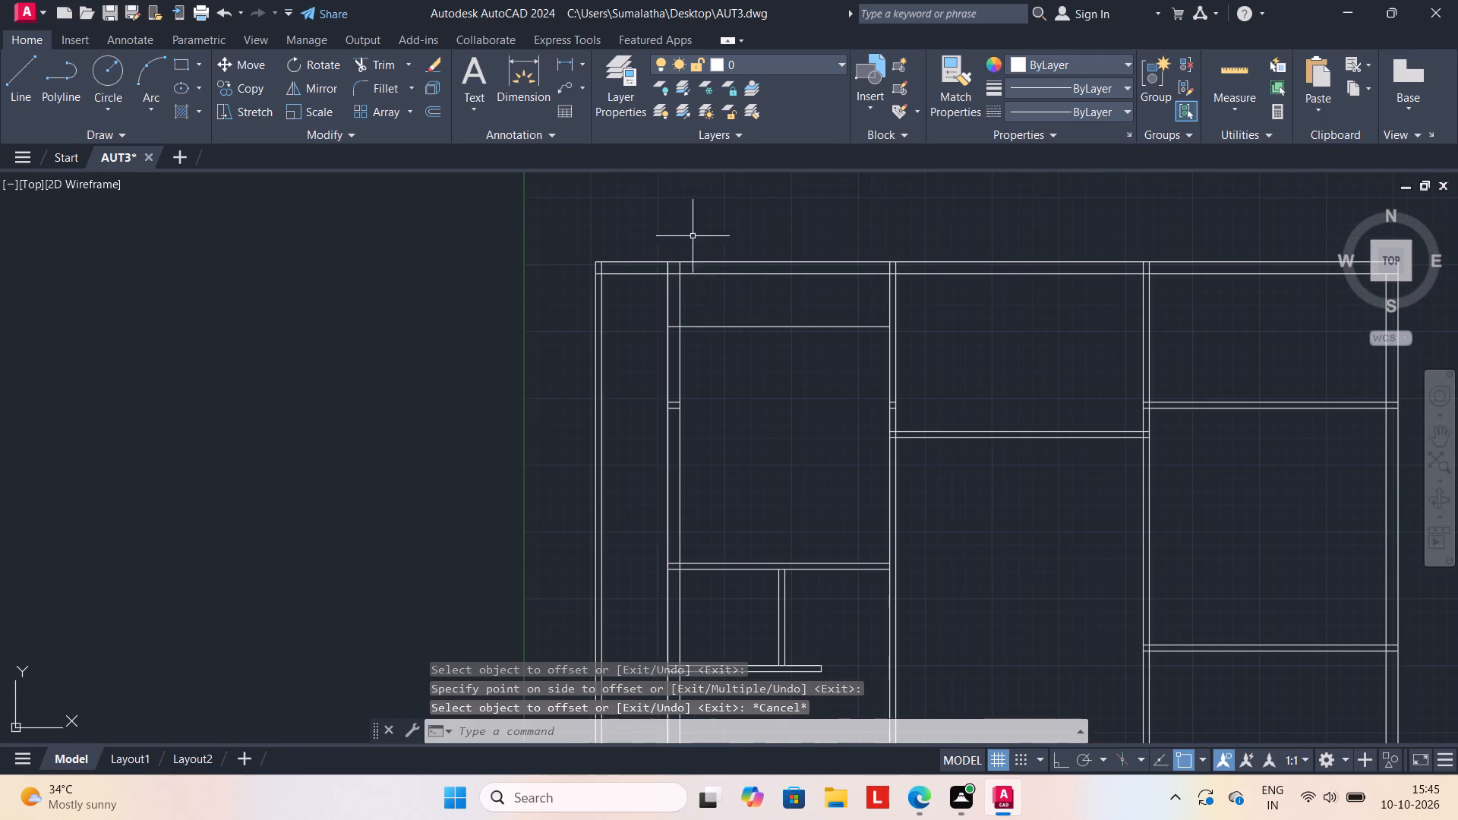
pyautogui.click(584, 60)
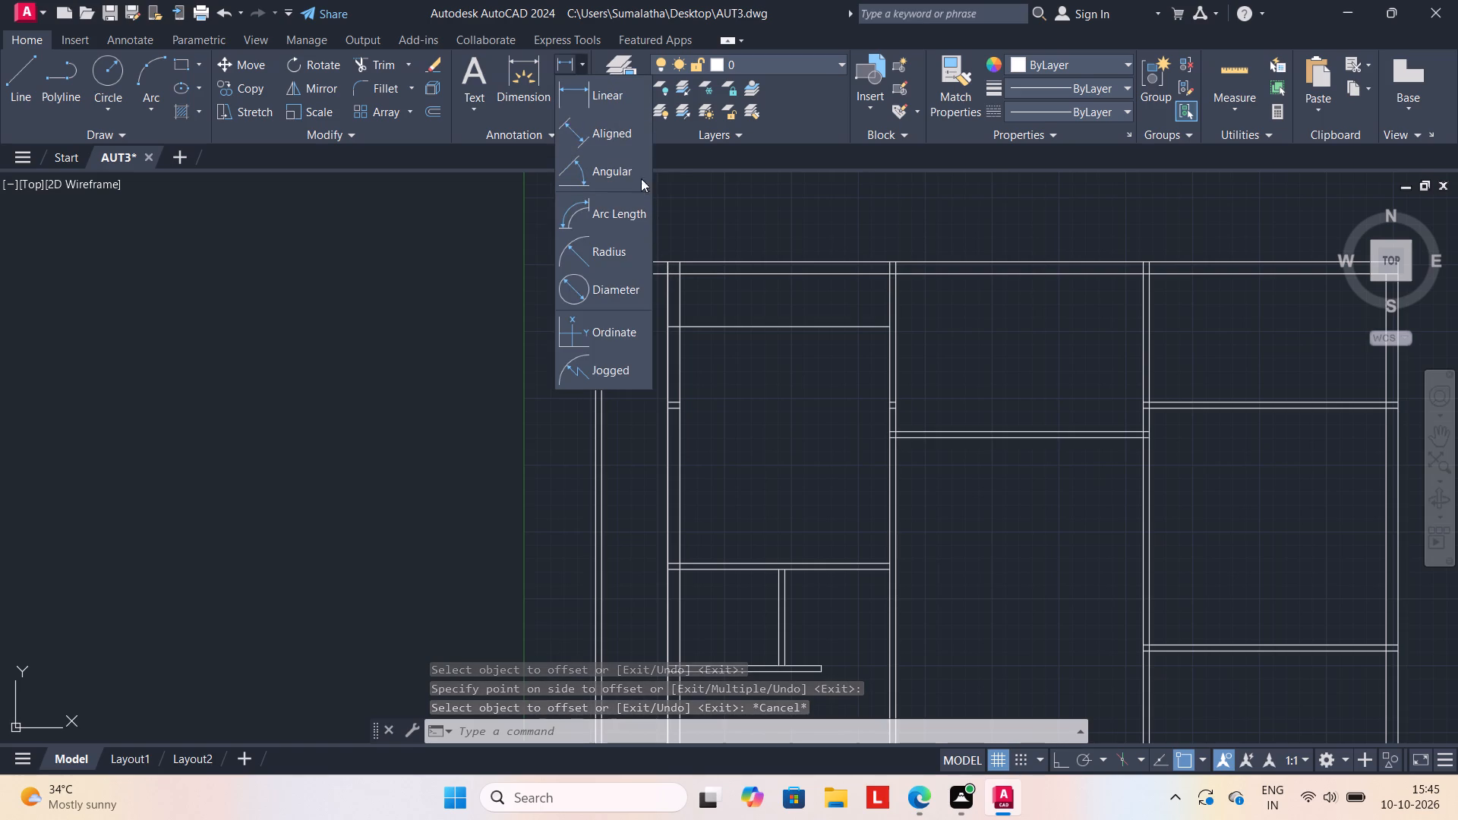
pyautogui.click(612, 100)
pyautogui.scroll(2, 699, 309)
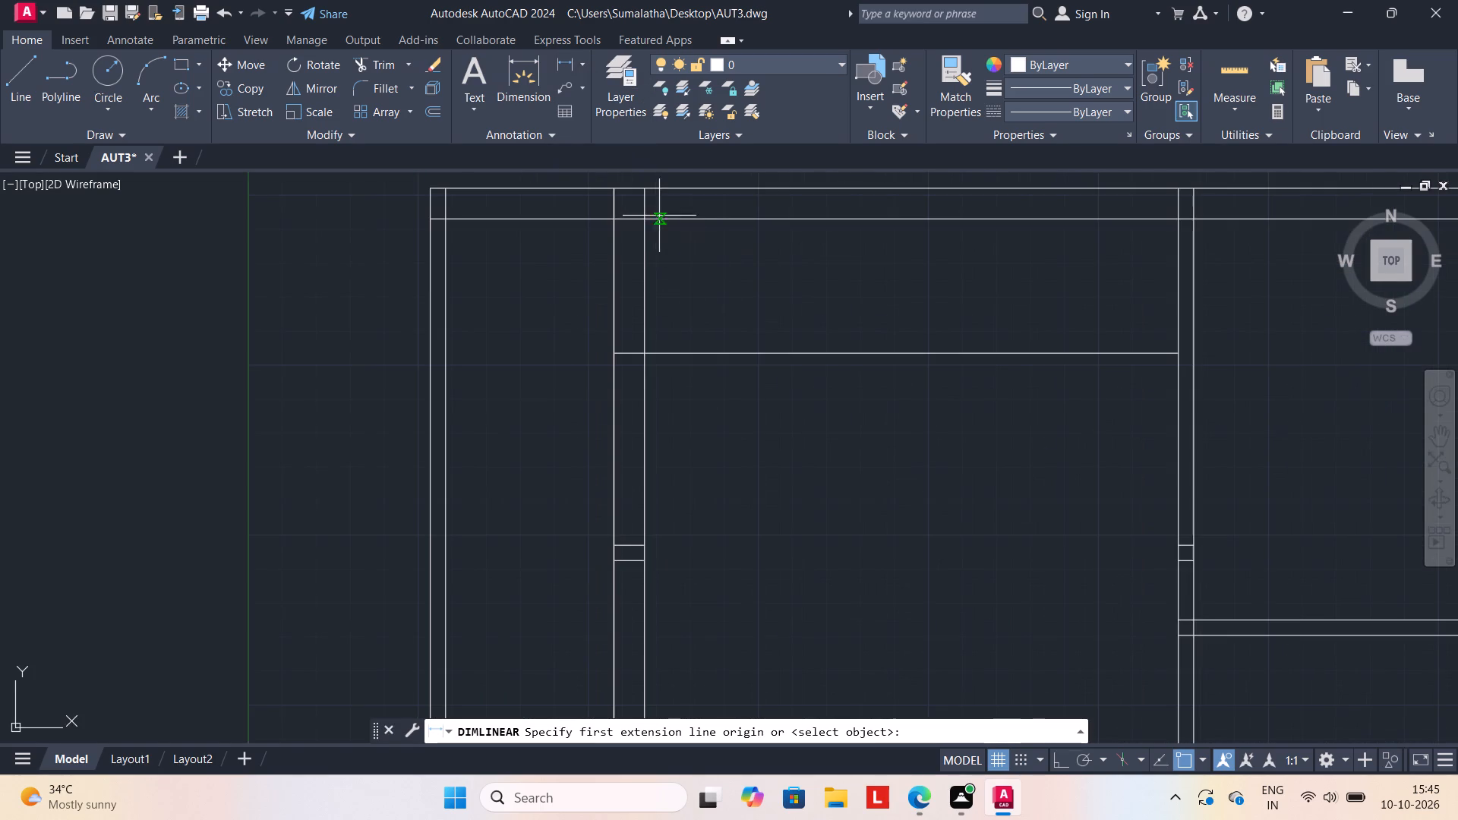
pyautogui.click(646, 216)
pyautogui.click(641, 355)
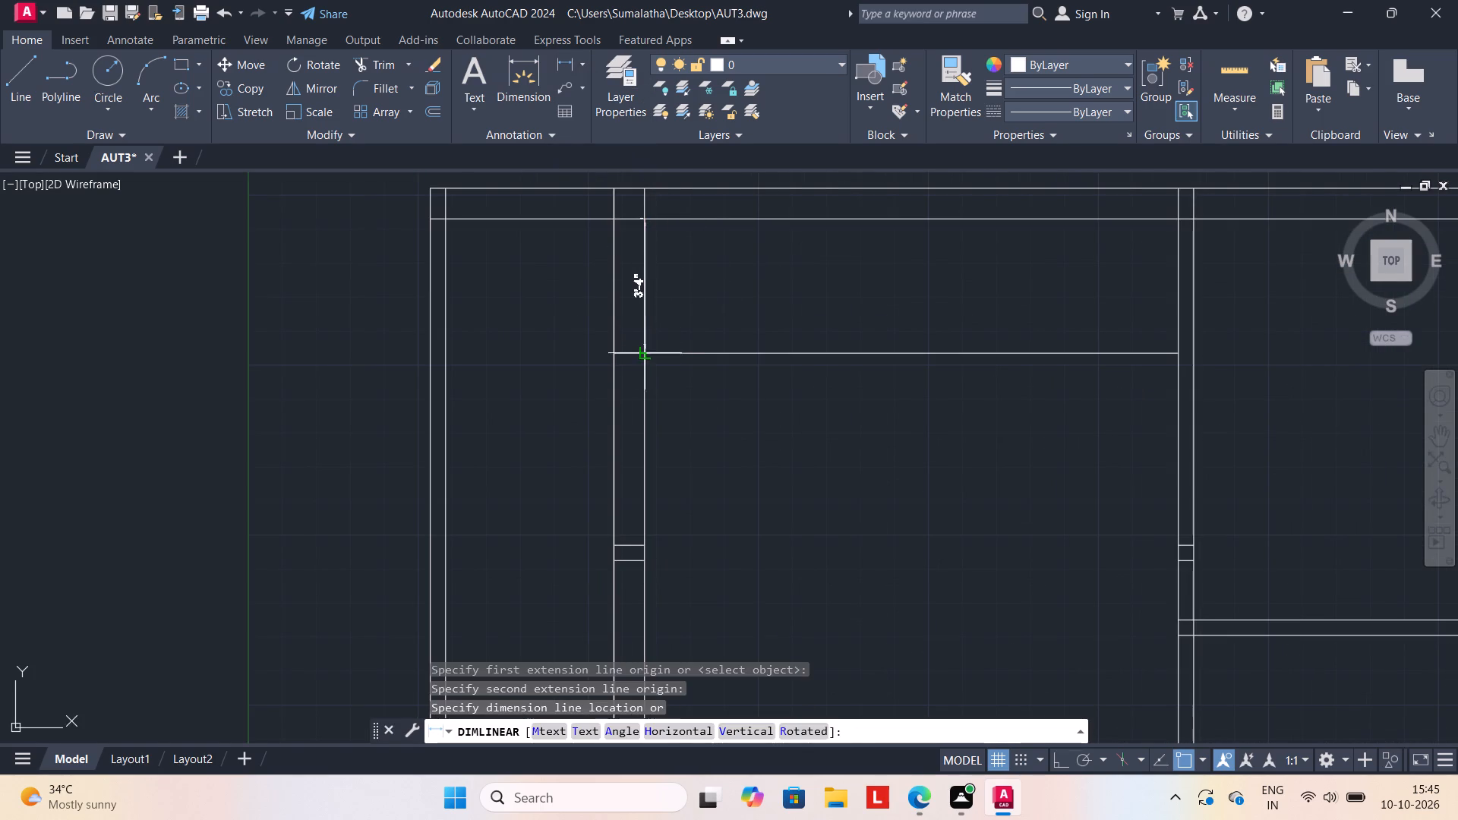
pyautogui.press('Escape')
# Offset the new horizontal line near the top of the left column 4.5" downward.
pyautogui.scroll(-2, 740, 414)
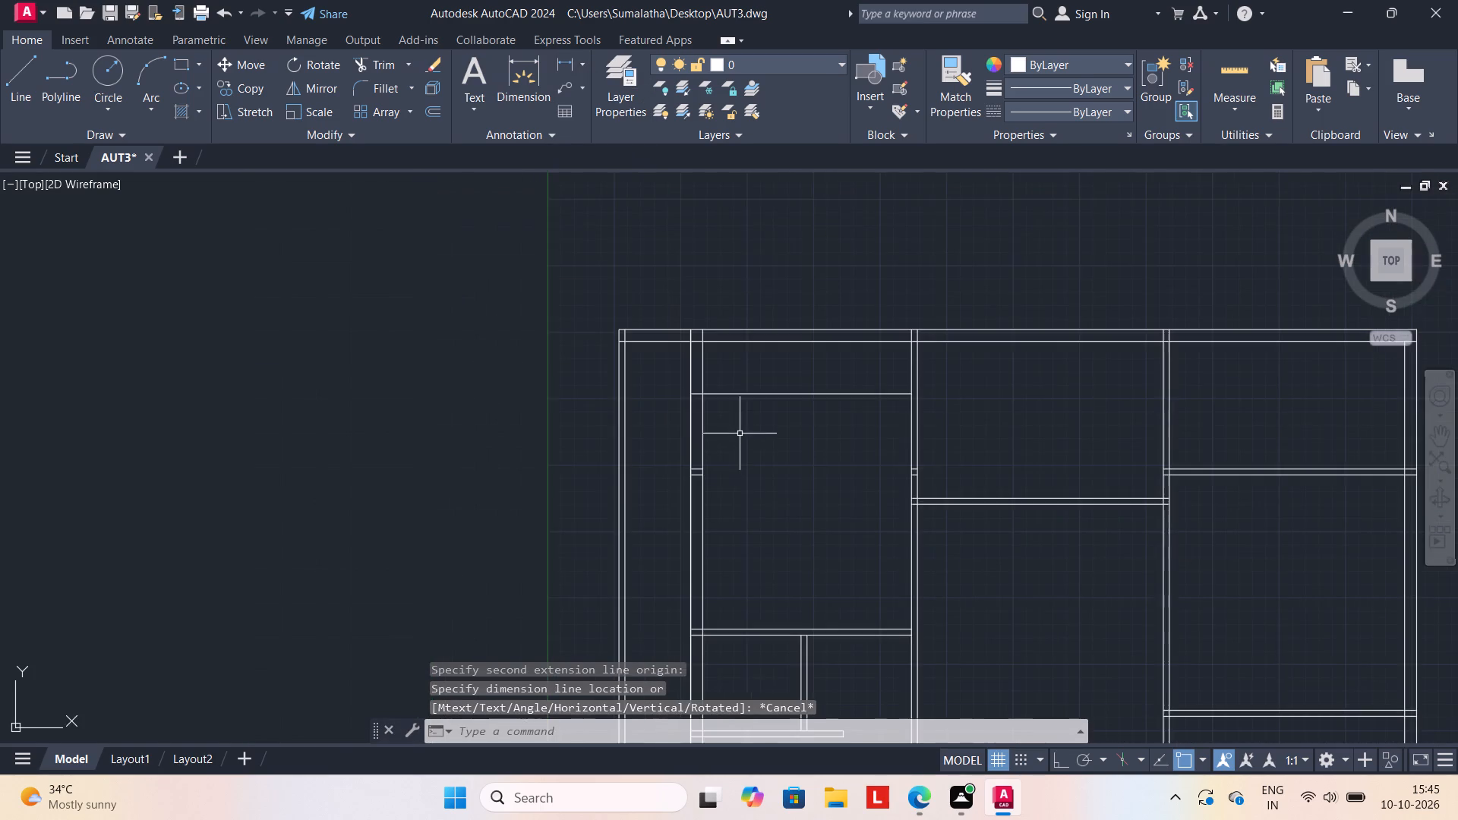
pyautogui.moveTo(738, 439); pyautogui.dragTo(732, 372, button='middle')
pyautogui.scroll(-1, 731, 371)
pyautogui.moveTo(762, 428); pyautogui.dragTo(729, 425, button='middle')
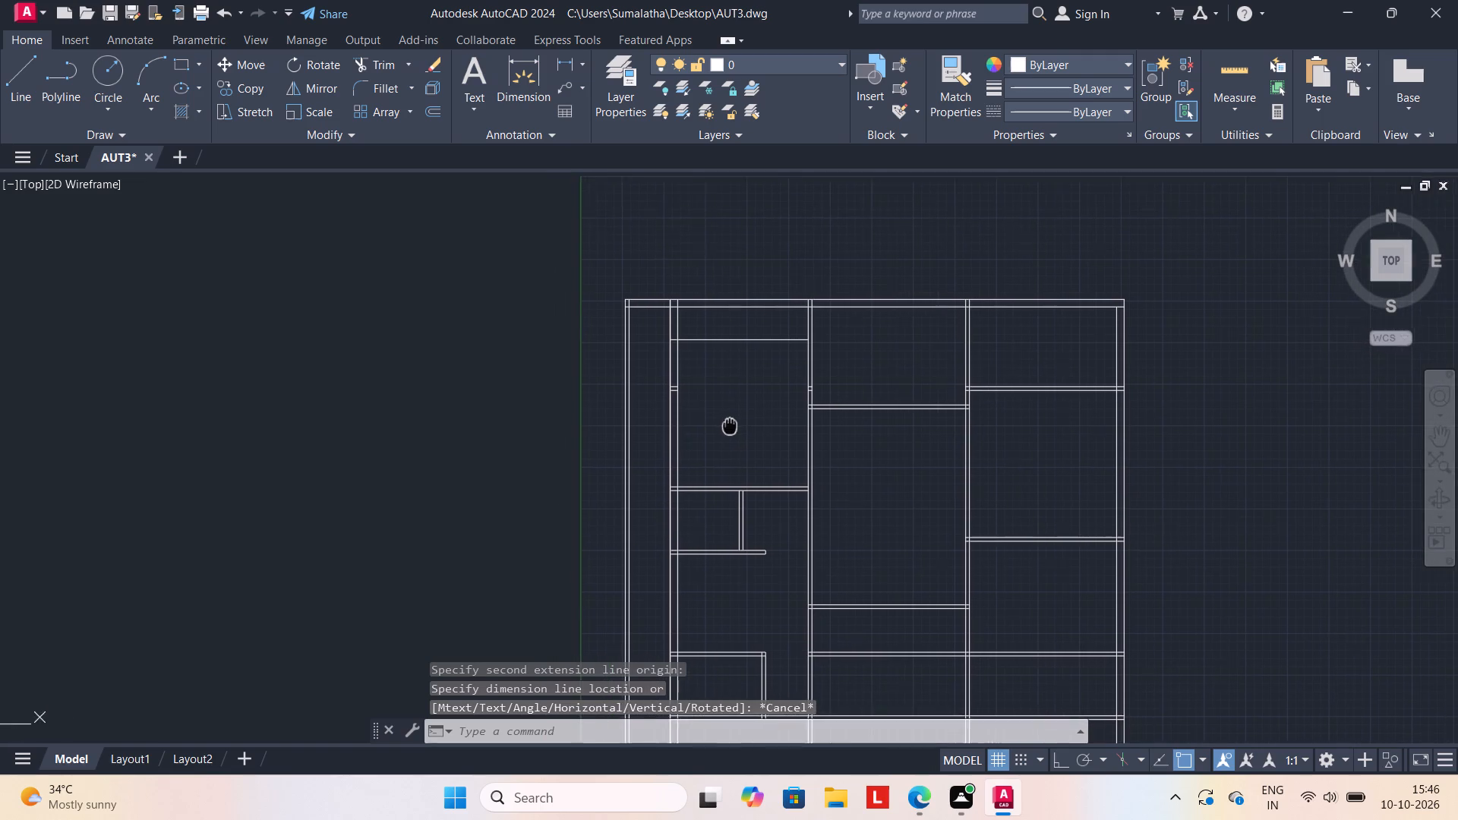
pyautogui.moveTo(729, 425); pyautogui.dragTo(728, 426, button='middle')
pyautogui.press('o')
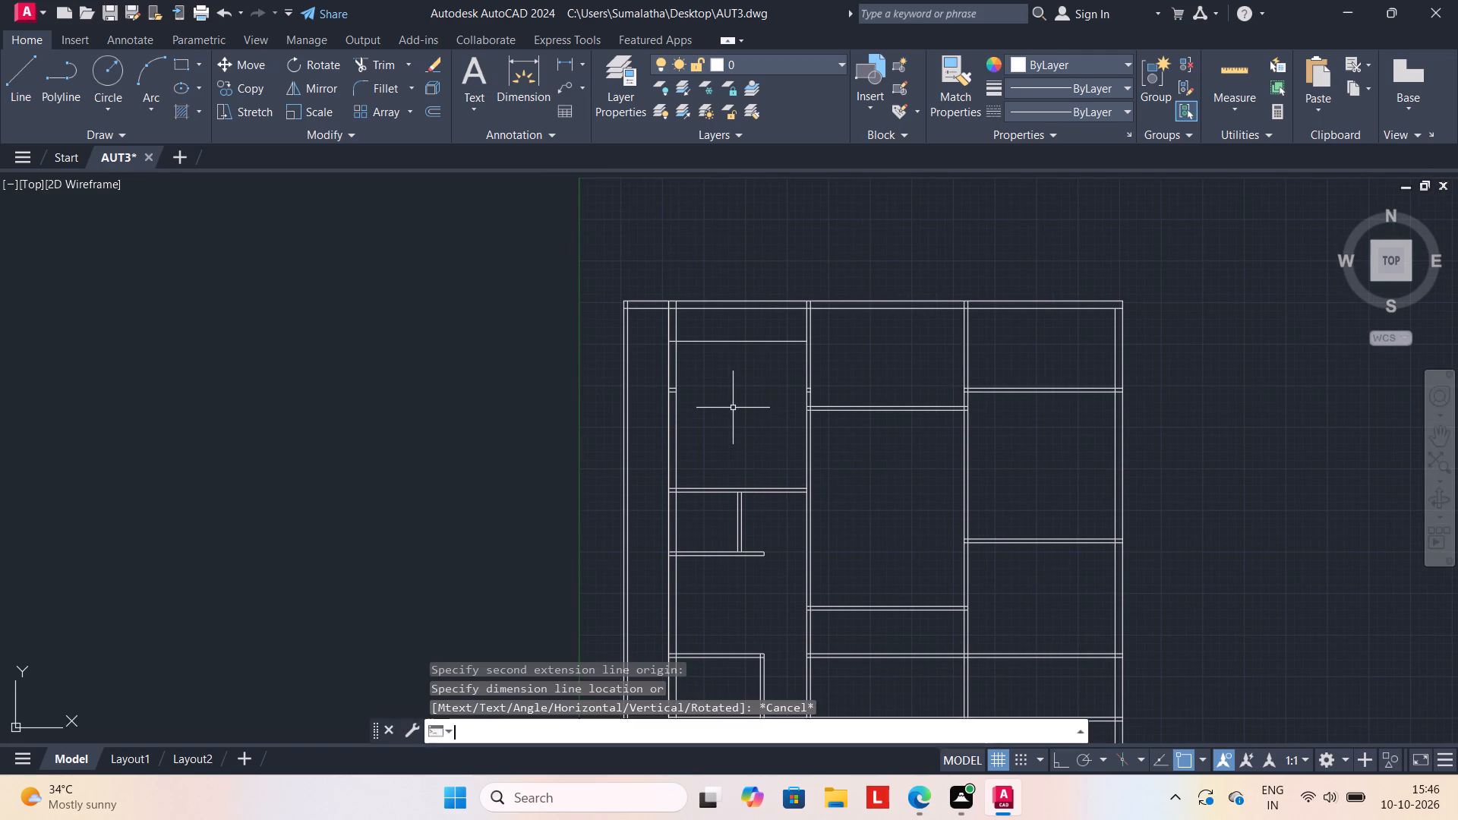
pyautogui.press('Return')
pyautogui.write('4.5"')
pyautogui.press('Return')
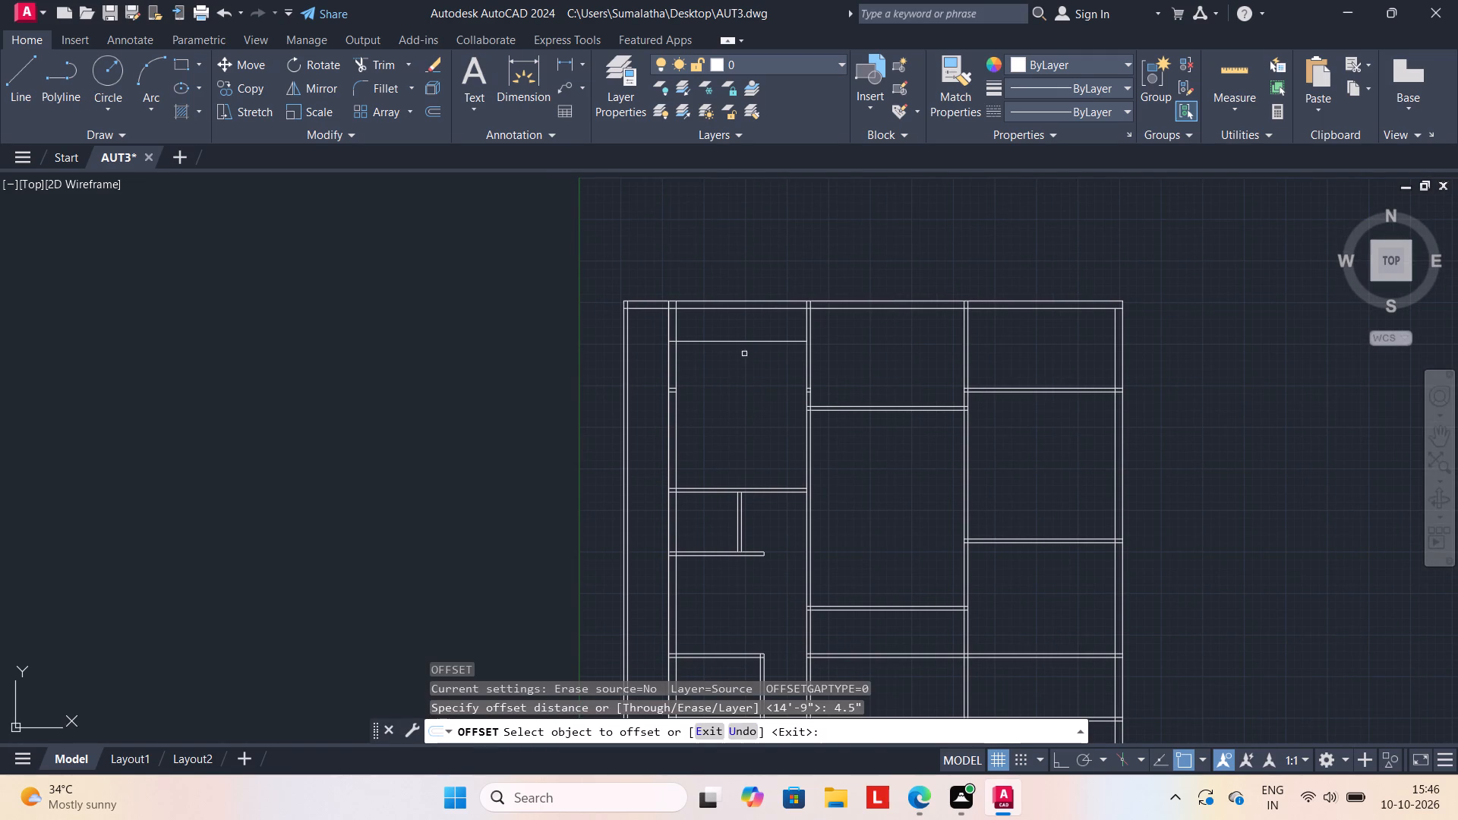
pyautogui.moveTo(748, 342); pyautogui.dragTo(749, 354)
pyautogui.click(749, 362)
pyautogui.press('Escape')
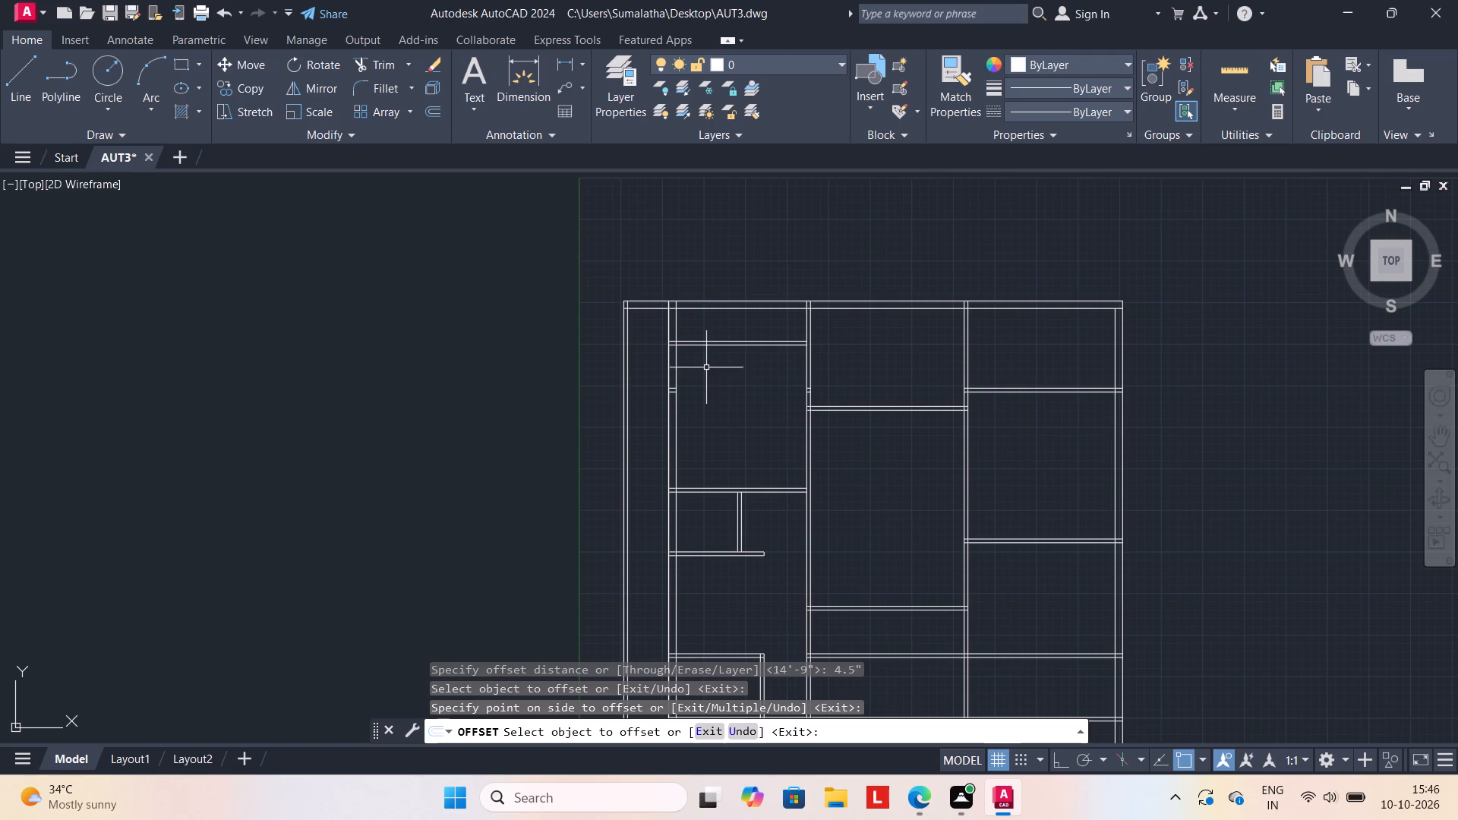
pyautogui.press('Escape')
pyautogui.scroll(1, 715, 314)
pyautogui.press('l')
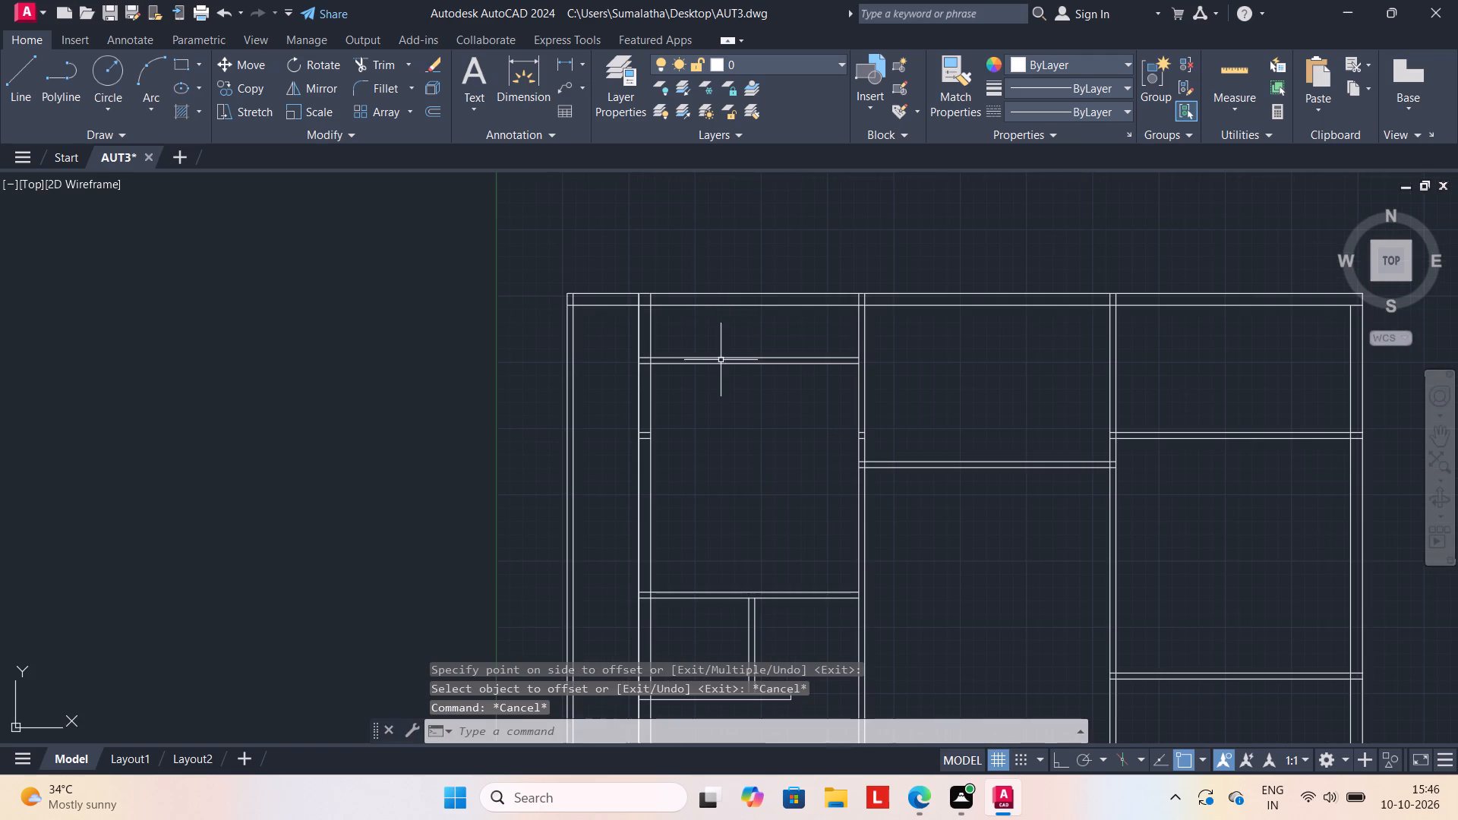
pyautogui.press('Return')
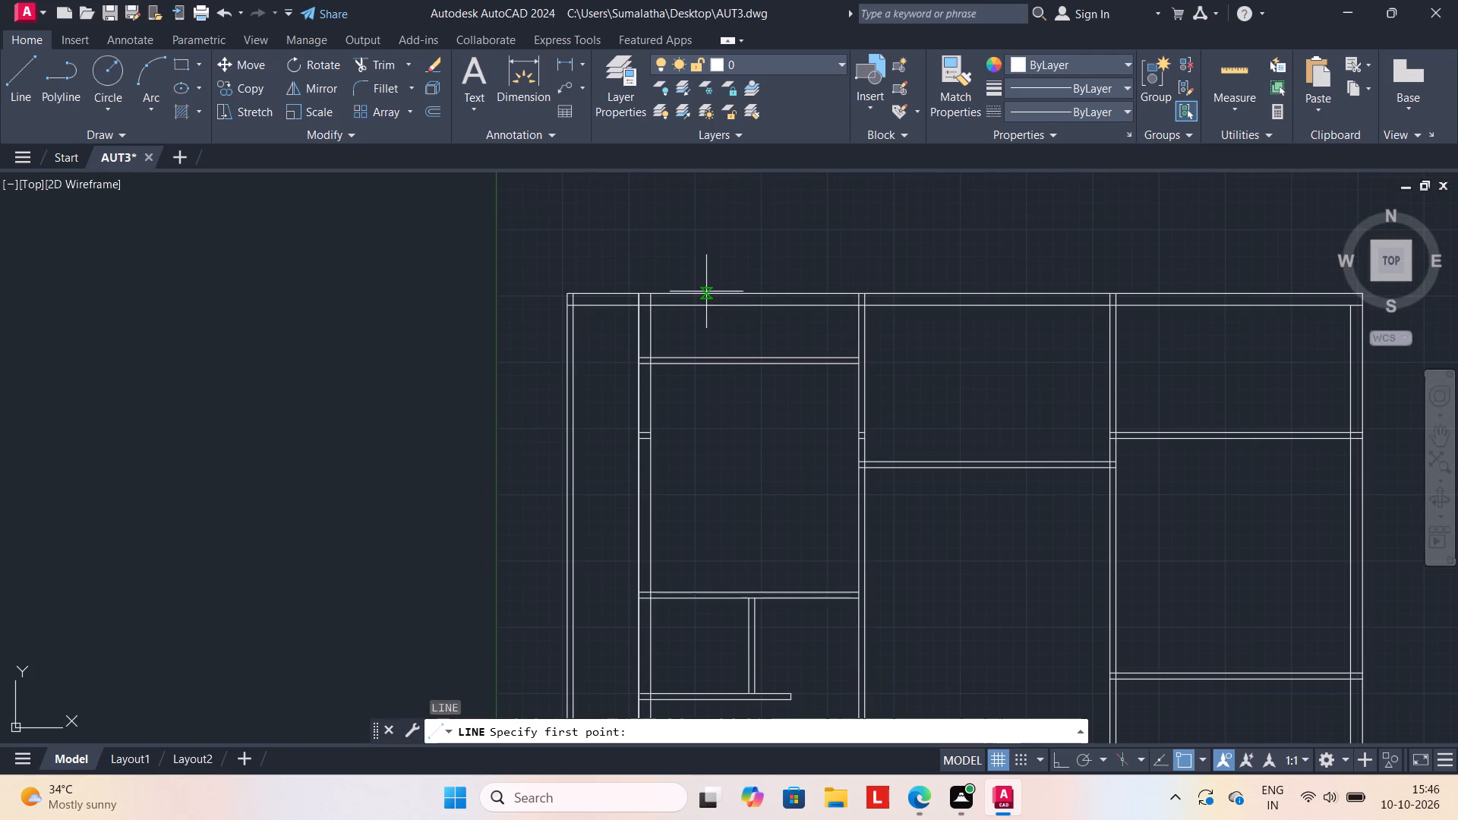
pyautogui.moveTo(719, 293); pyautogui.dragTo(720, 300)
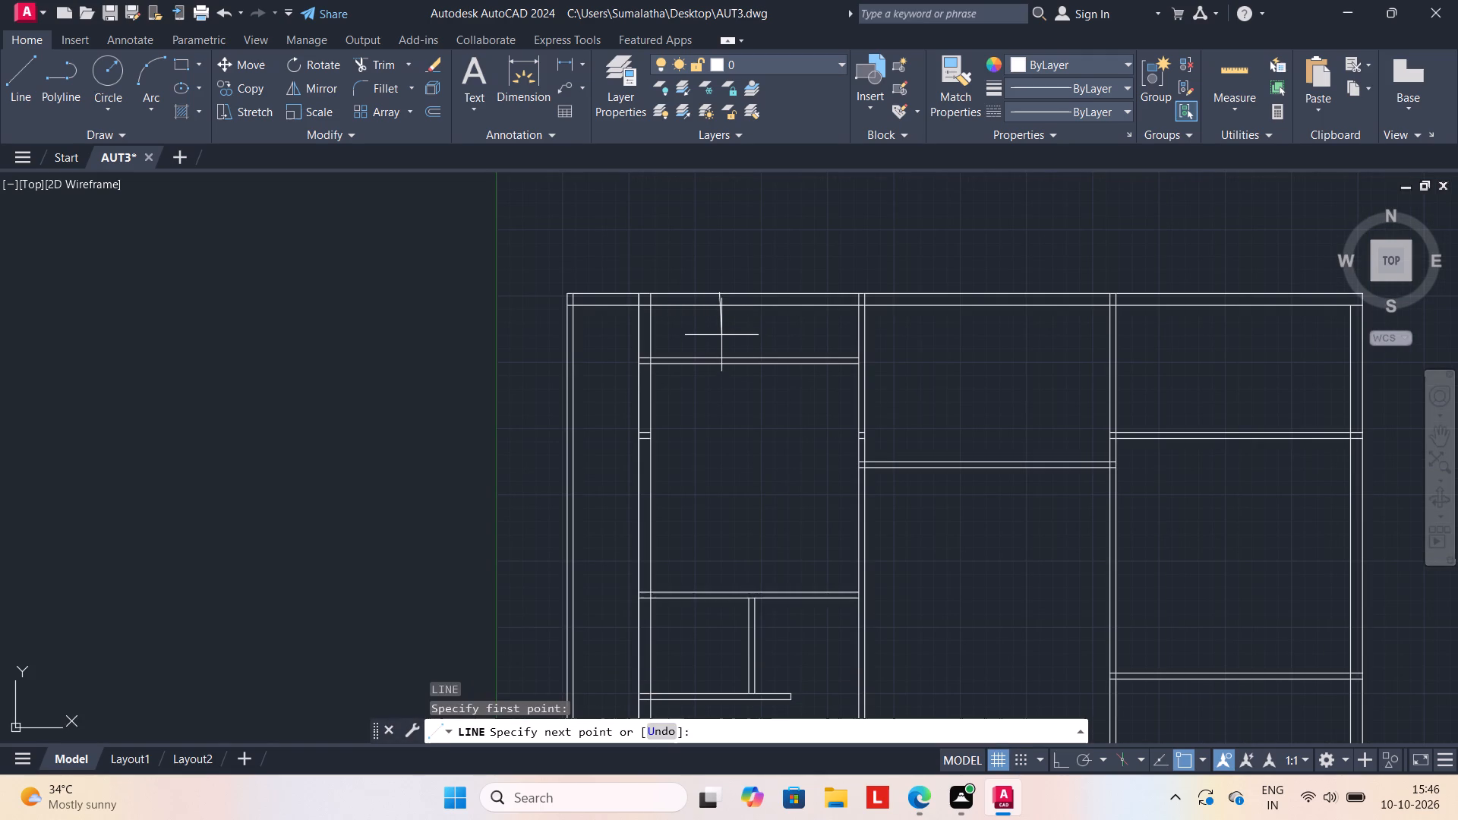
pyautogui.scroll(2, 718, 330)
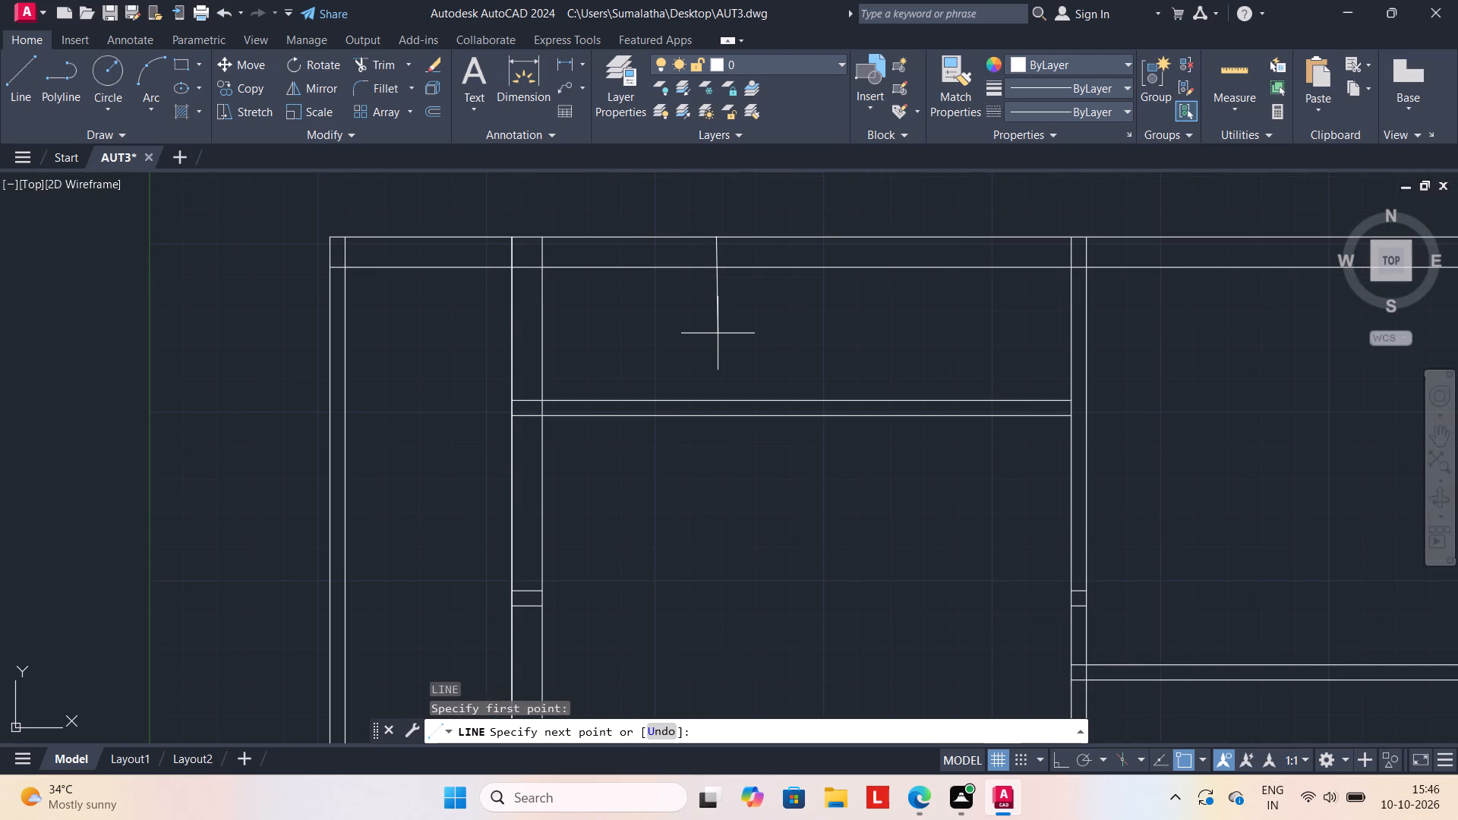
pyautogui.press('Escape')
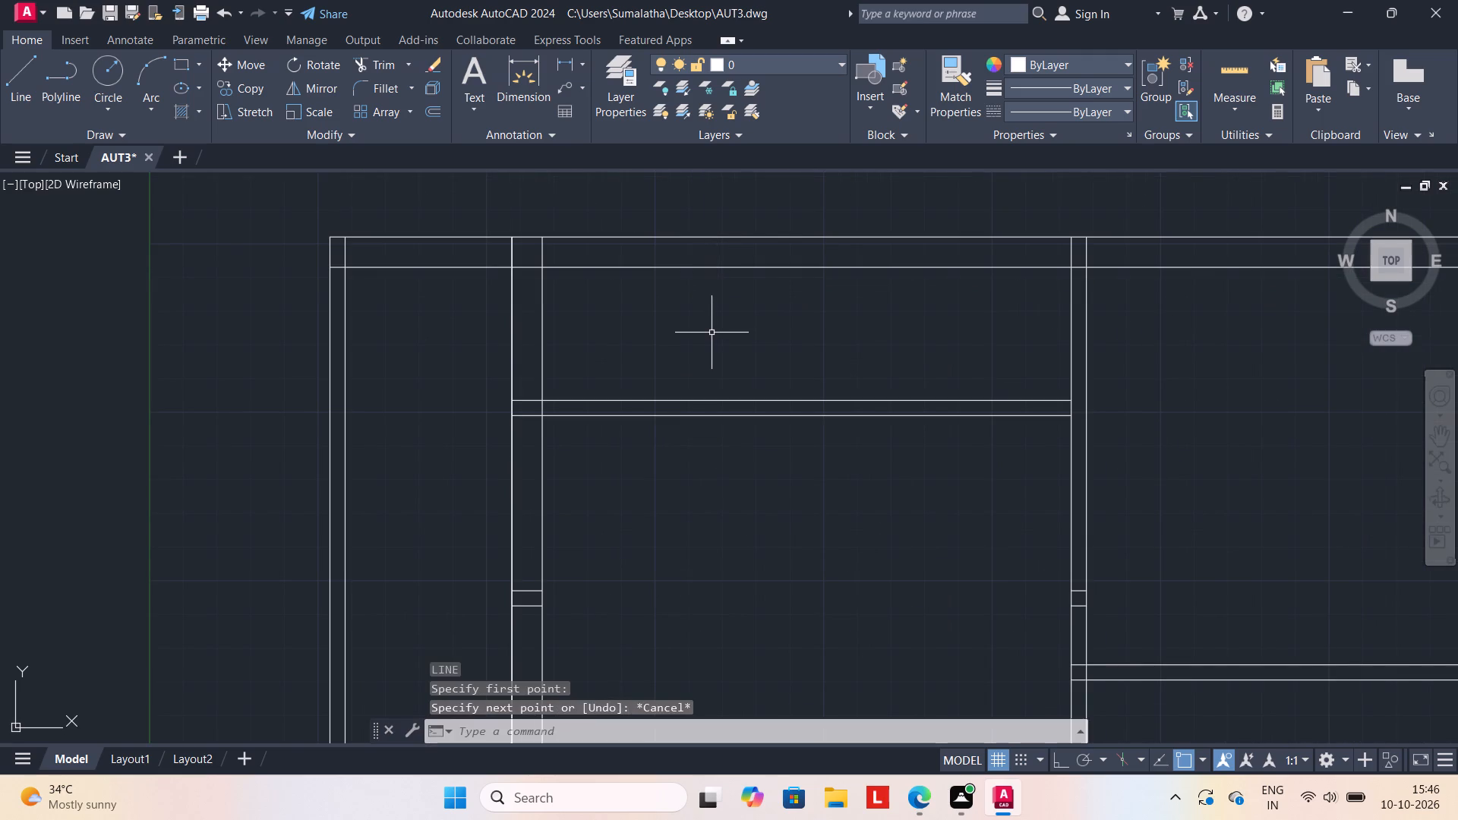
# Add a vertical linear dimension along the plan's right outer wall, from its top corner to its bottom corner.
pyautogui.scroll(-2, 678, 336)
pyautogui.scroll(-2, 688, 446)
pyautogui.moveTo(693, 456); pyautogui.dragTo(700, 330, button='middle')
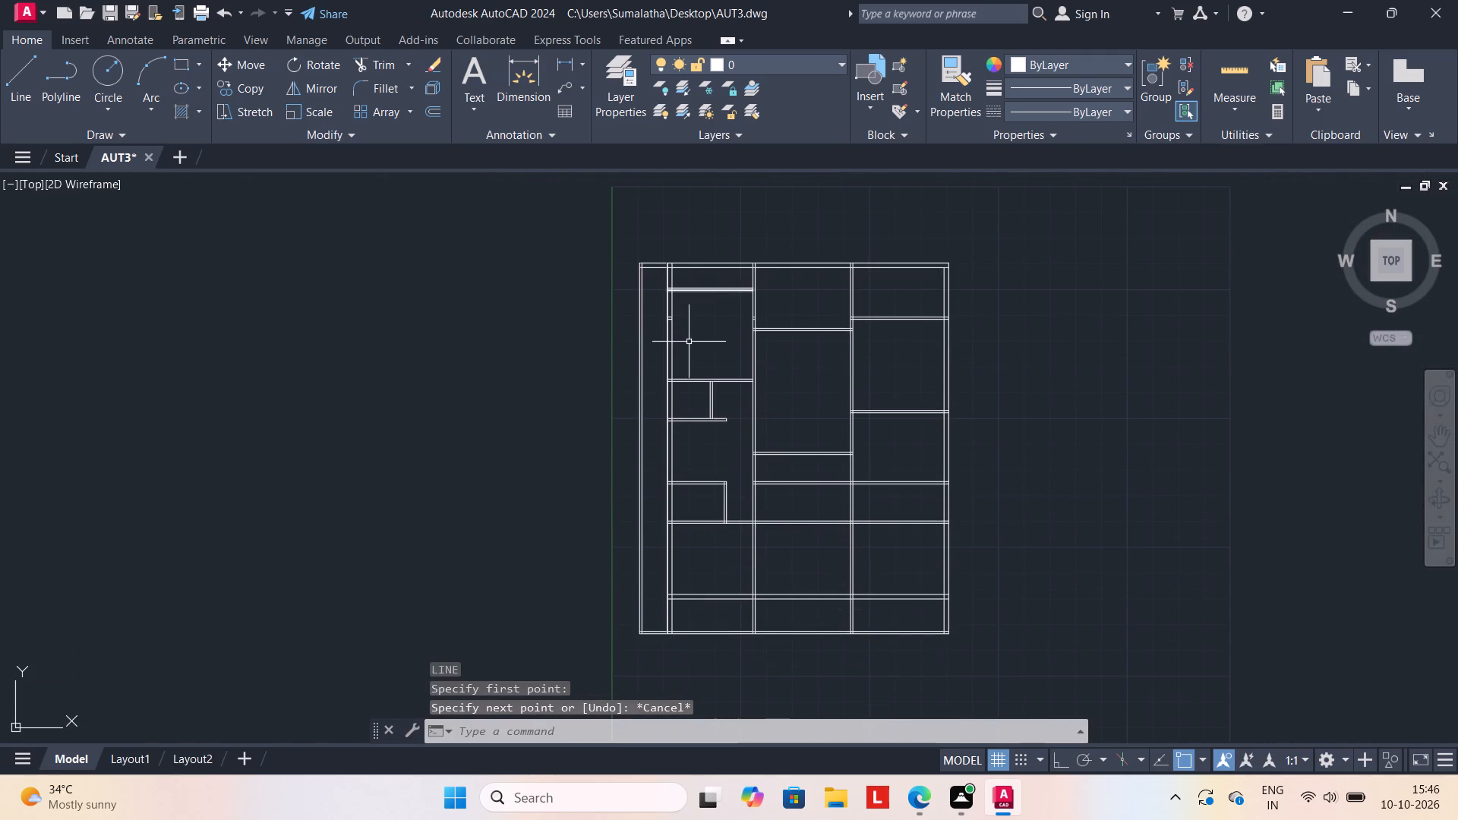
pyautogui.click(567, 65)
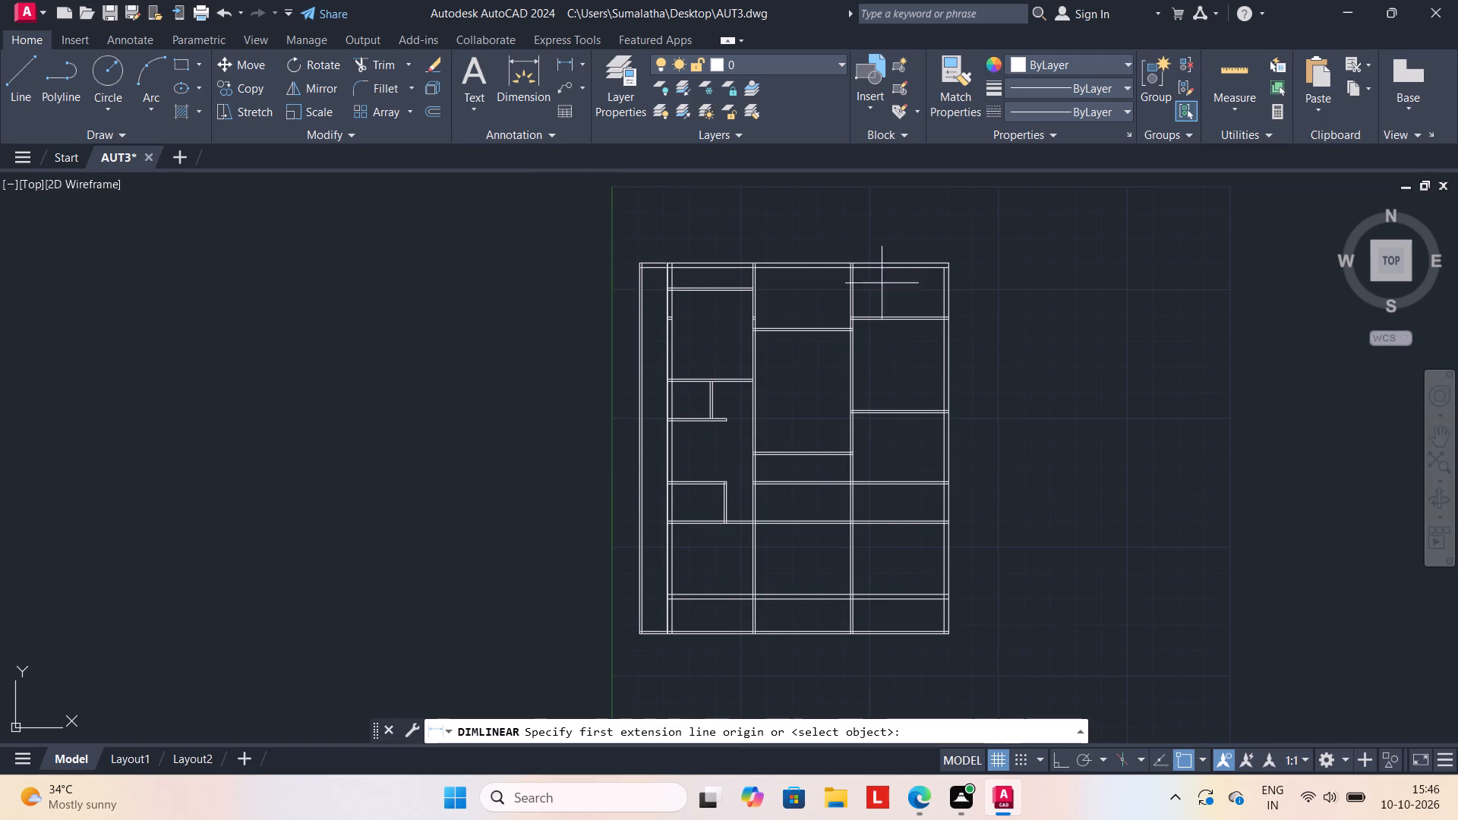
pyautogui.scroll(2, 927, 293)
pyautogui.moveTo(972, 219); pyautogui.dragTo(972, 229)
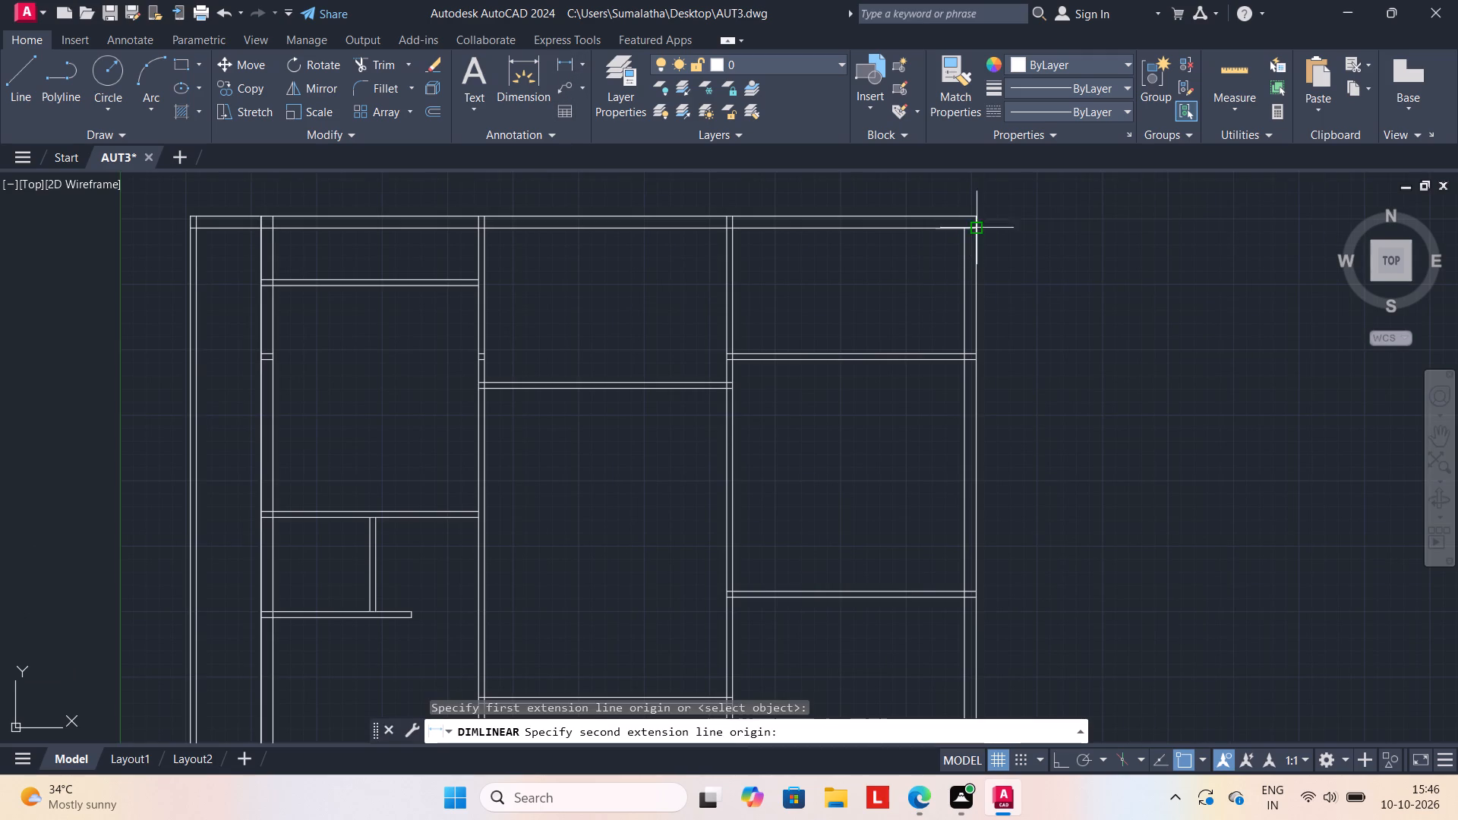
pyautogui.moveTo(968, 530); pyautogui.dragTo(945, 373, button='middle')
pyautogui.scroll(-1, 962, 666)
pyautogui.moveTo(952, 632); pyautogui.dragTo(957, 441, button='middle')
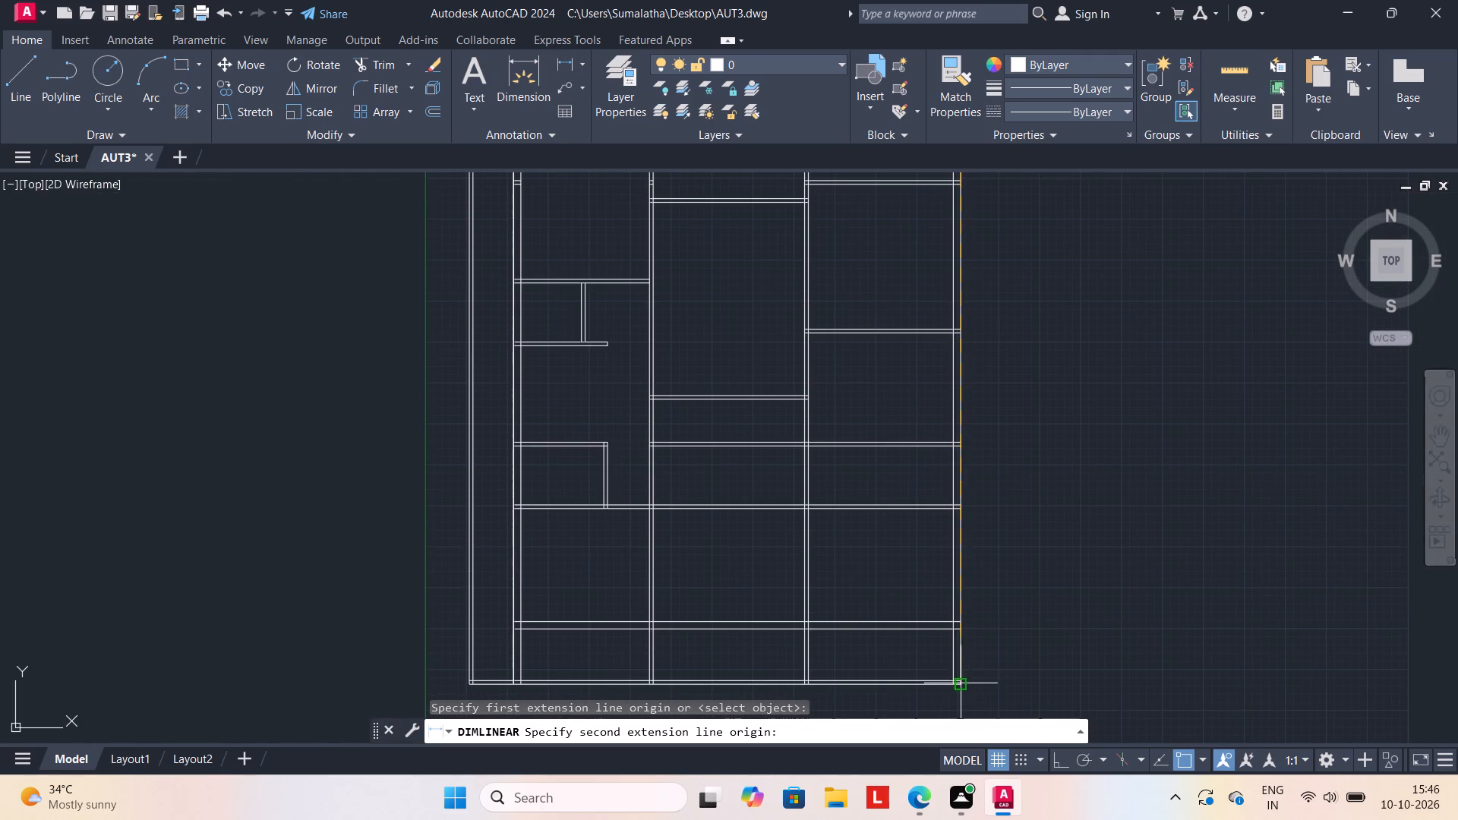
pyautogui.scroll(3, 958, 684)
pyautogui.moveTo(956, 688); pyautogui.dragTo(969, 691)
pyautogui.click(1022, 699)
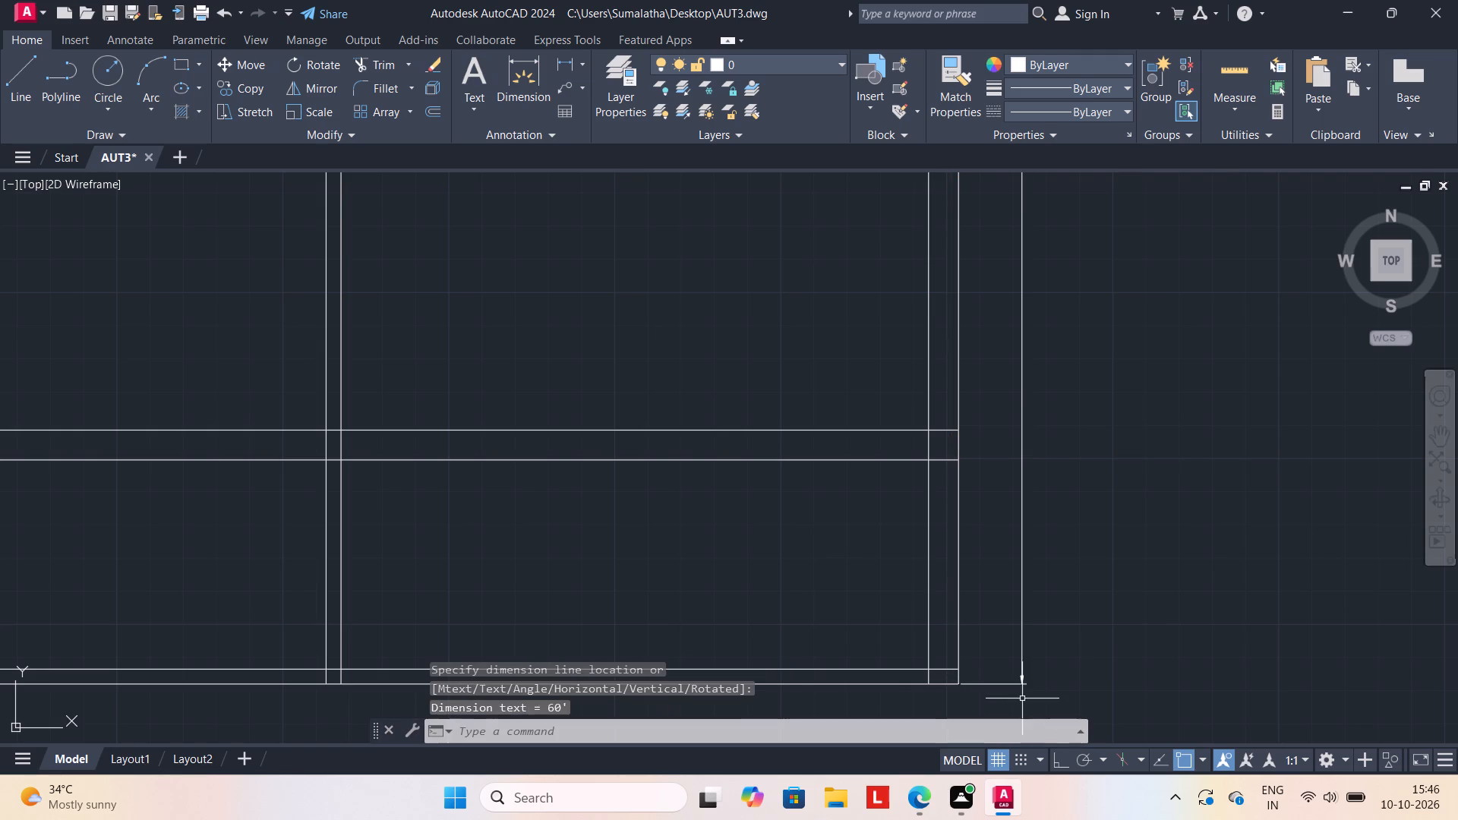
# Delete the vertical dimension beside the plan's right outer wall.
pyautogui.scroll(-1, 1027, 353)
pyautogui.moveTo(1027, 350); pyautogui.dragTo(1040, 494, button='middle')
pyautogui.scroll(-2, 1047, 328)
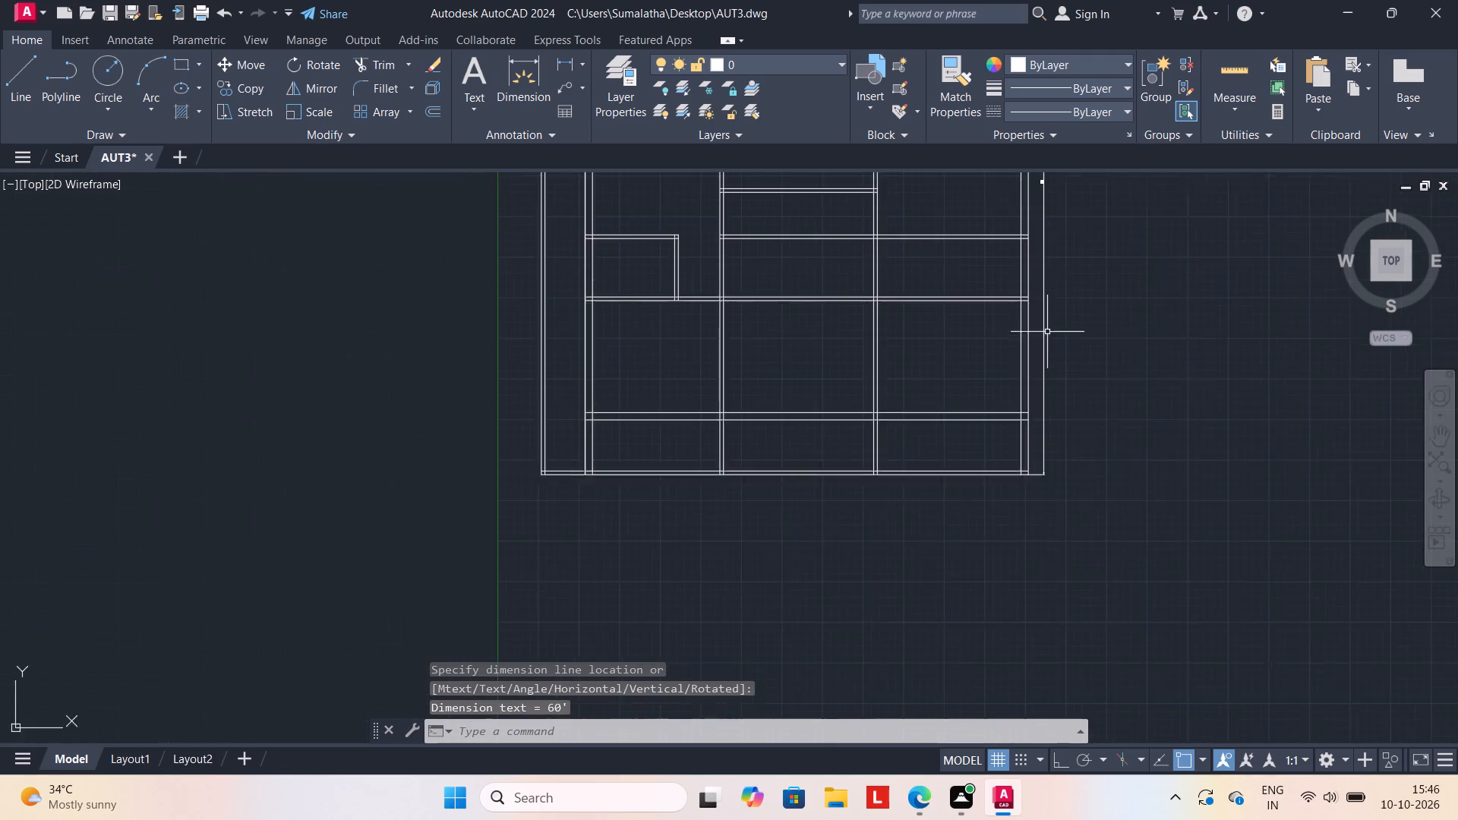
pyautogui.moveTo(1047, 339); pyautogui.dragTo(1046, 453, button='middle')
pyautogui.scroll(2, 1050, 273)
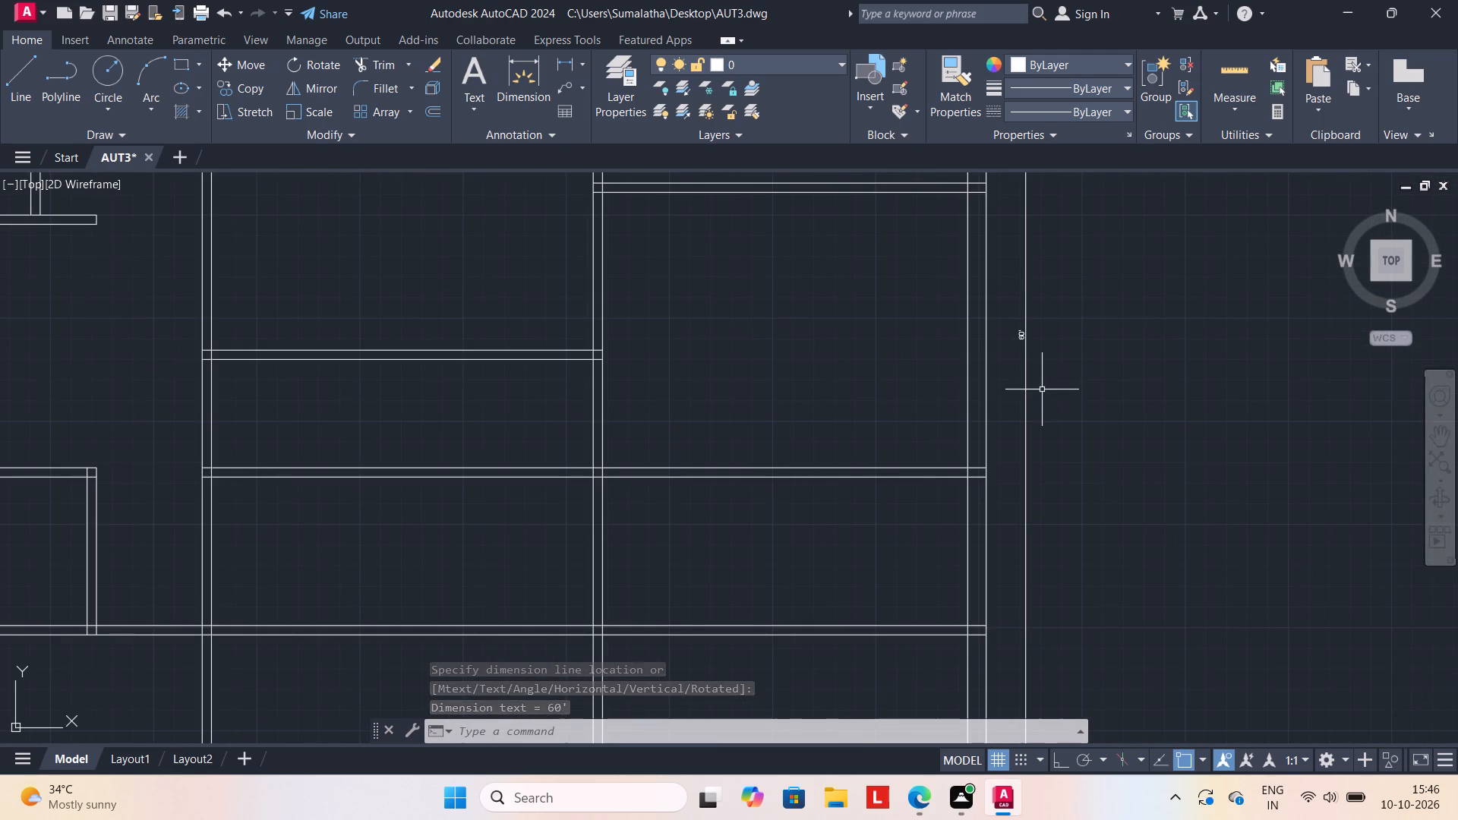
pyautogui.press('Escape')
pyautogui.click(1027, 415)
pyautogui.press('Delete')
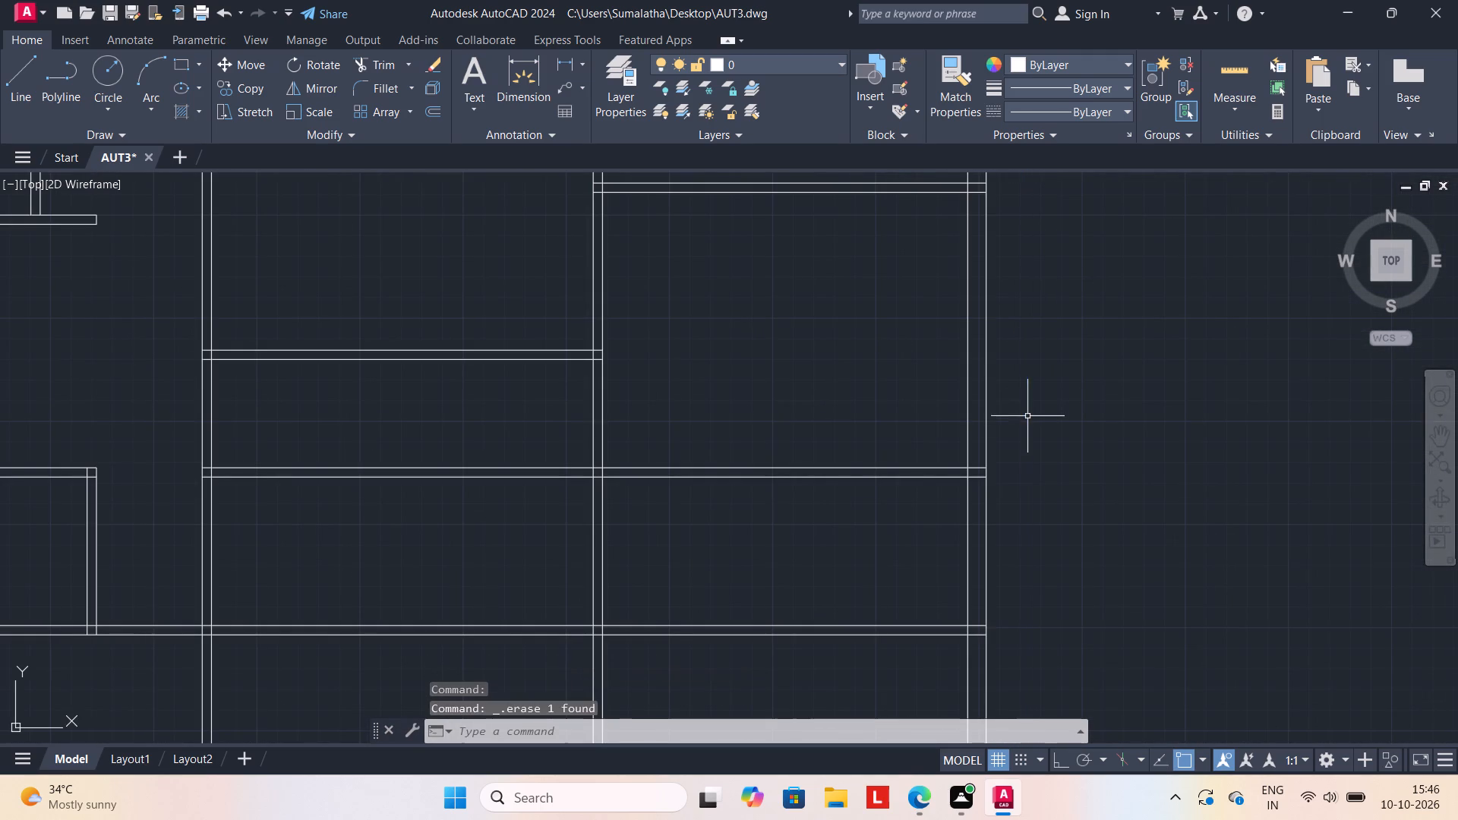
# Draw a vertical line in the left column from the top wall's inner line down to the new partition's upper line.
pyautogui.scroll(-2, 1015, 436)
pyautogui.moveTo(573, 206); pyautogui.dragTo(602, 282, button='middle')
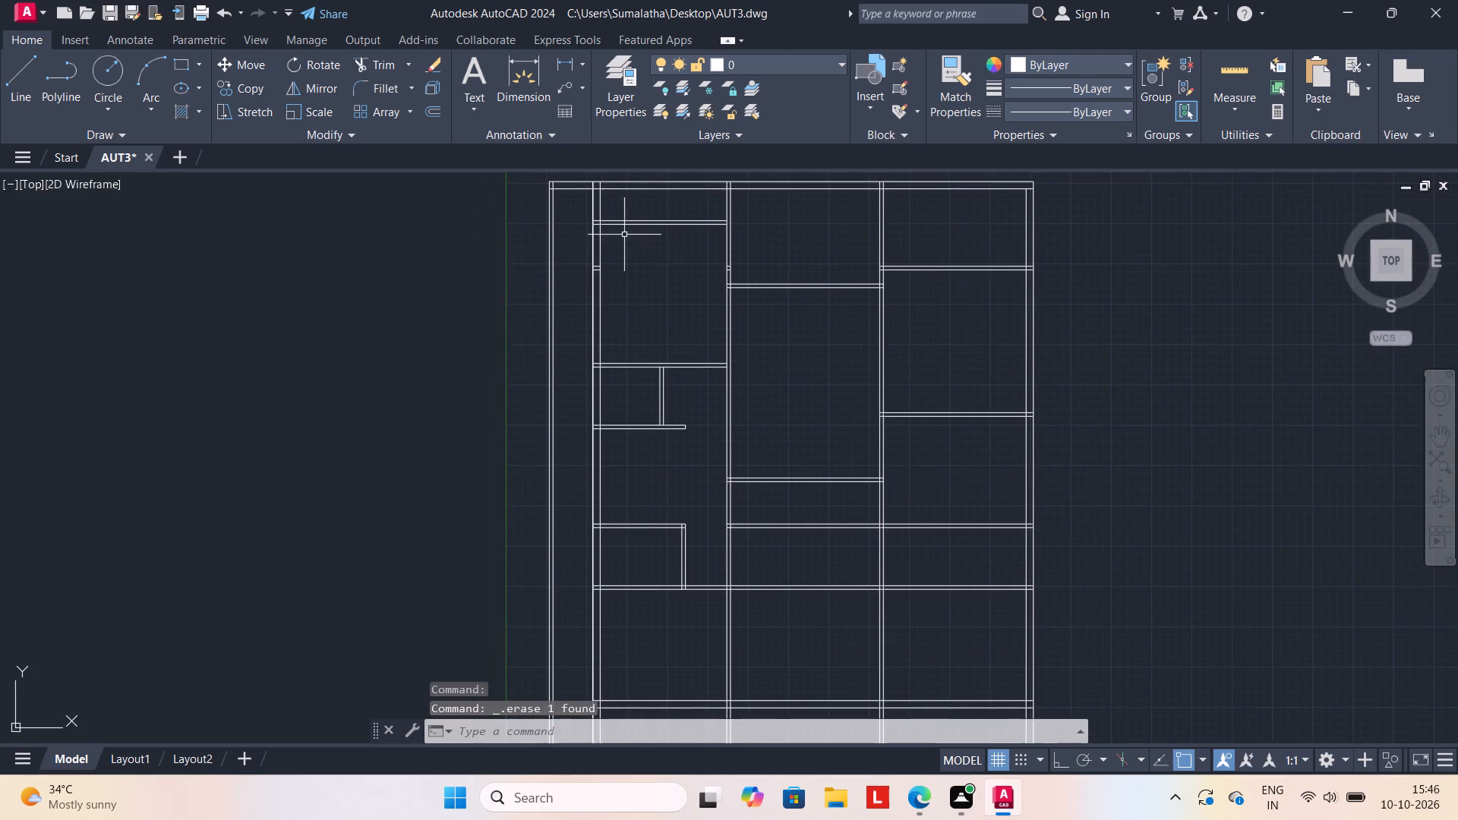
pyautogui.scroll(2, 630, 209)
pyautogui.scroll(-2, 641, 238)
pyautogui.moveTo(642, 251); pyautogui.dragTo(656, 369, button='middle')
pyautogui.scroll(1, 666, 352)
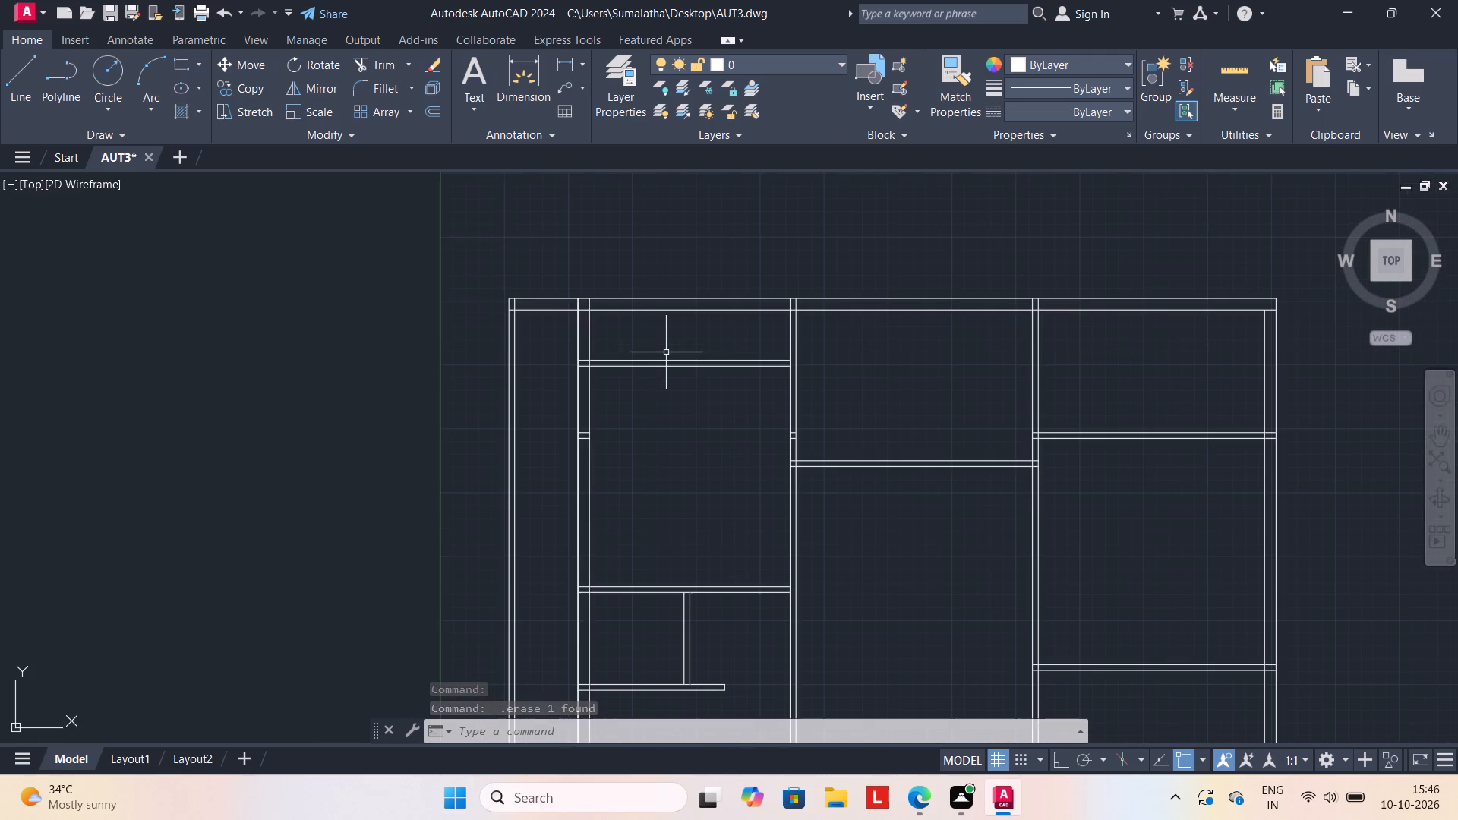
pyautogui.press('l')
pyautogui.press('Return')
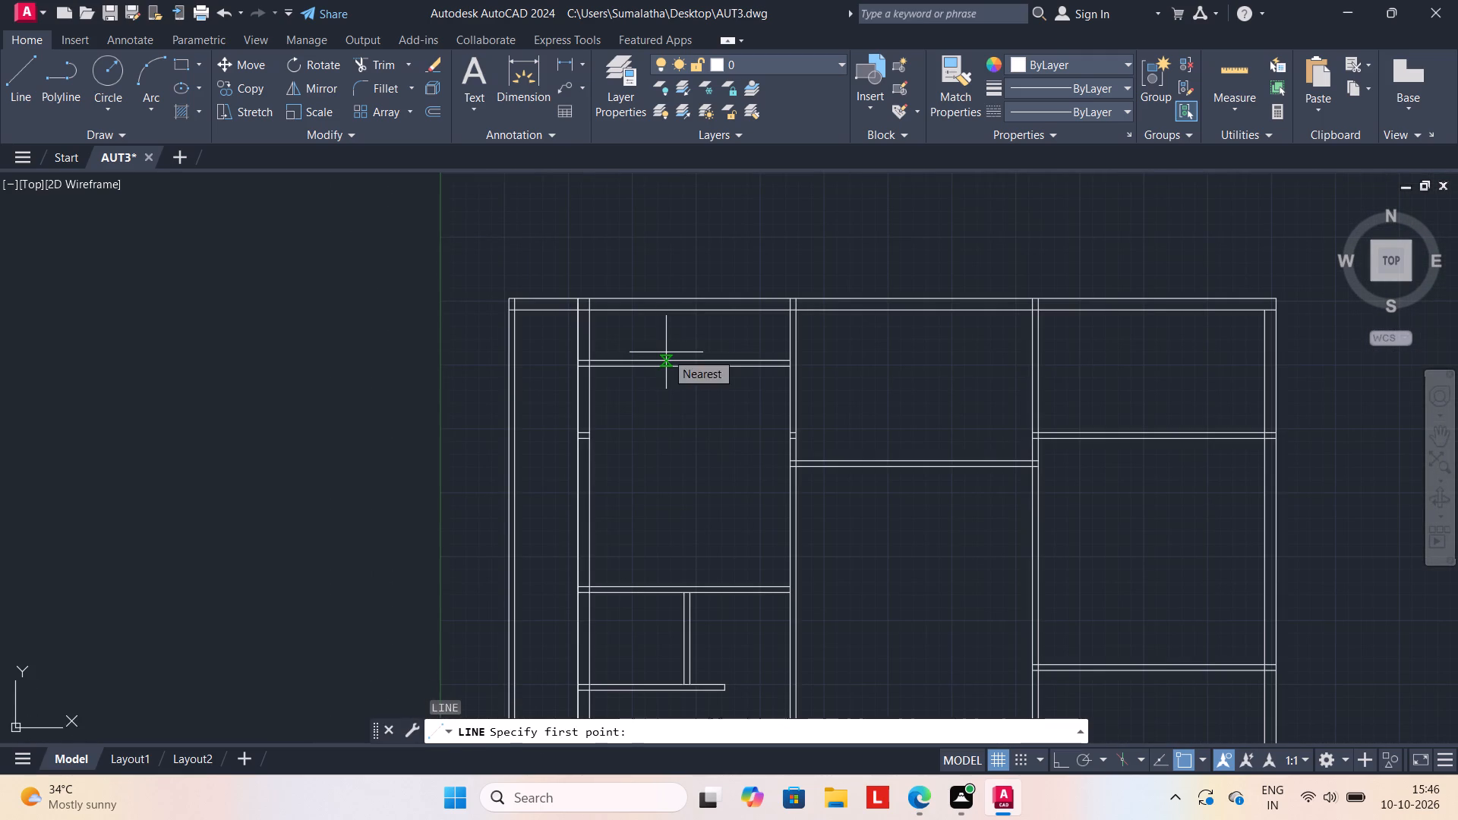
pyautogui.scroll(2, 655, 324)
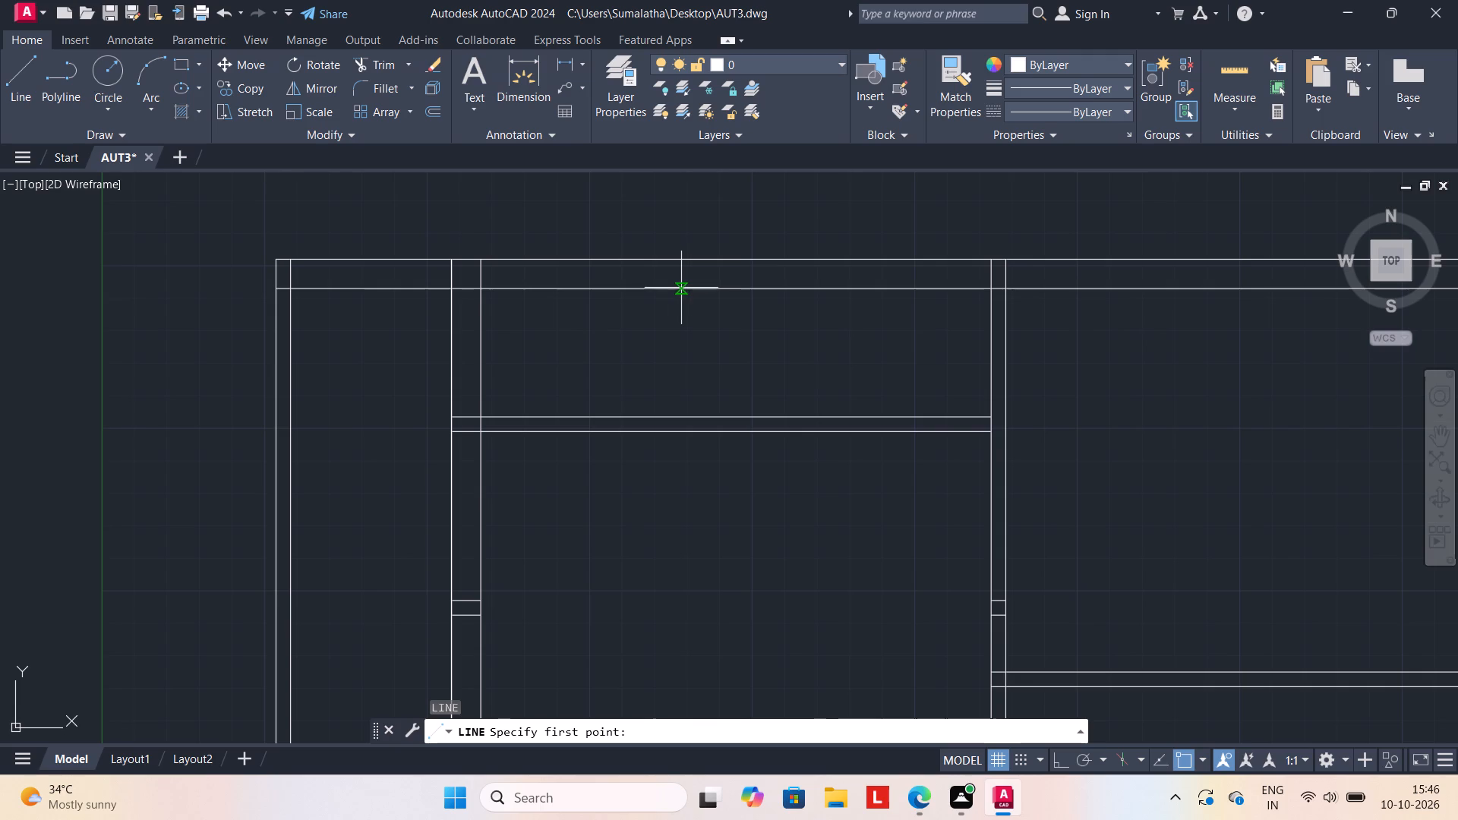
pyautogui.click(683, 289)
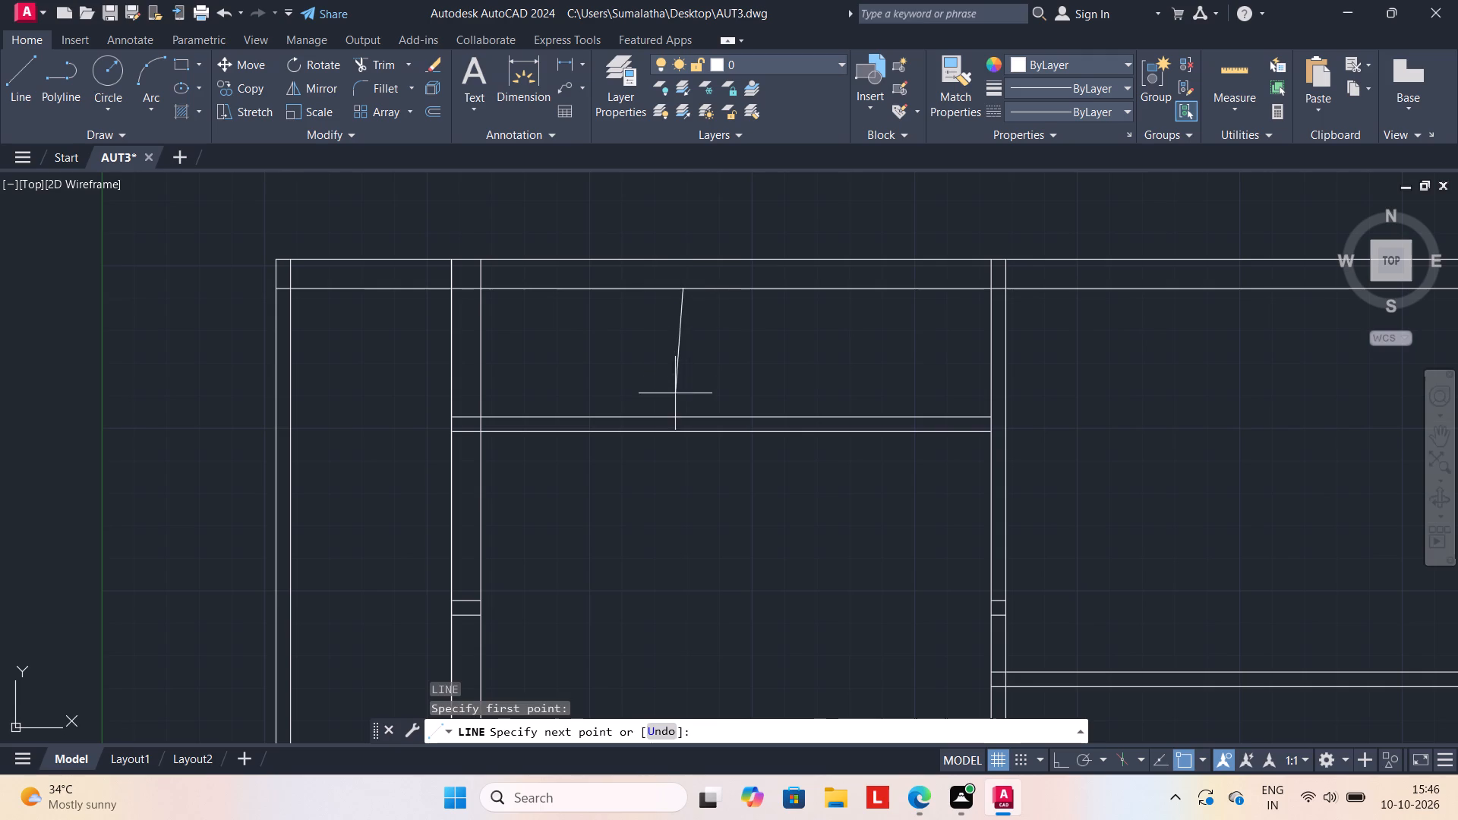
pyautogui.click(684, 416)
pyautogui.press('Escape')
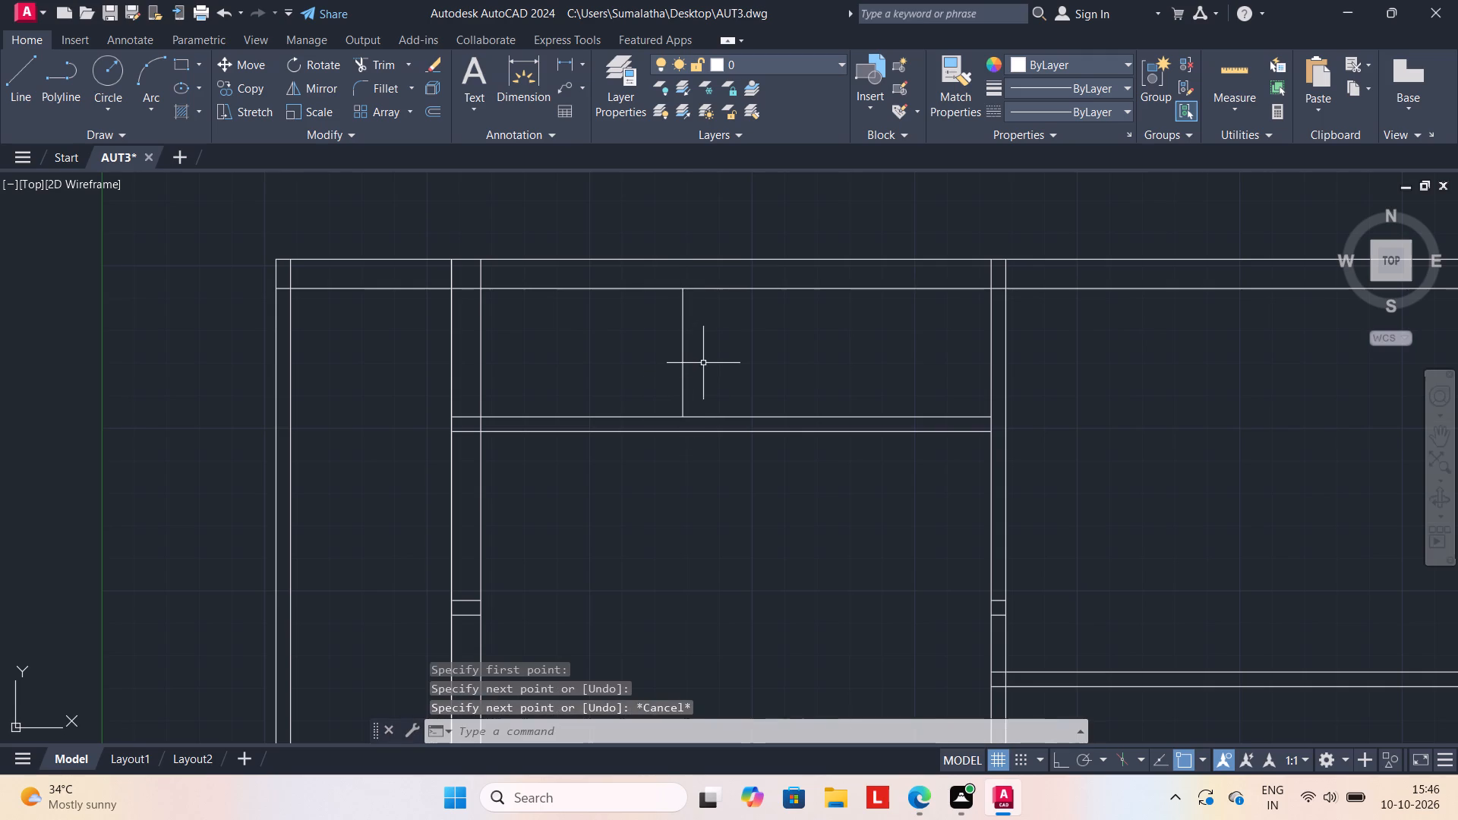
# Offset the new short vertical line below the top wall 4.5" to the right.
pyautogui.press('o')
pyautogui.press('Return')
pyautogui.press('4')
pyautogui.press('.')
pyautogui.press('5')
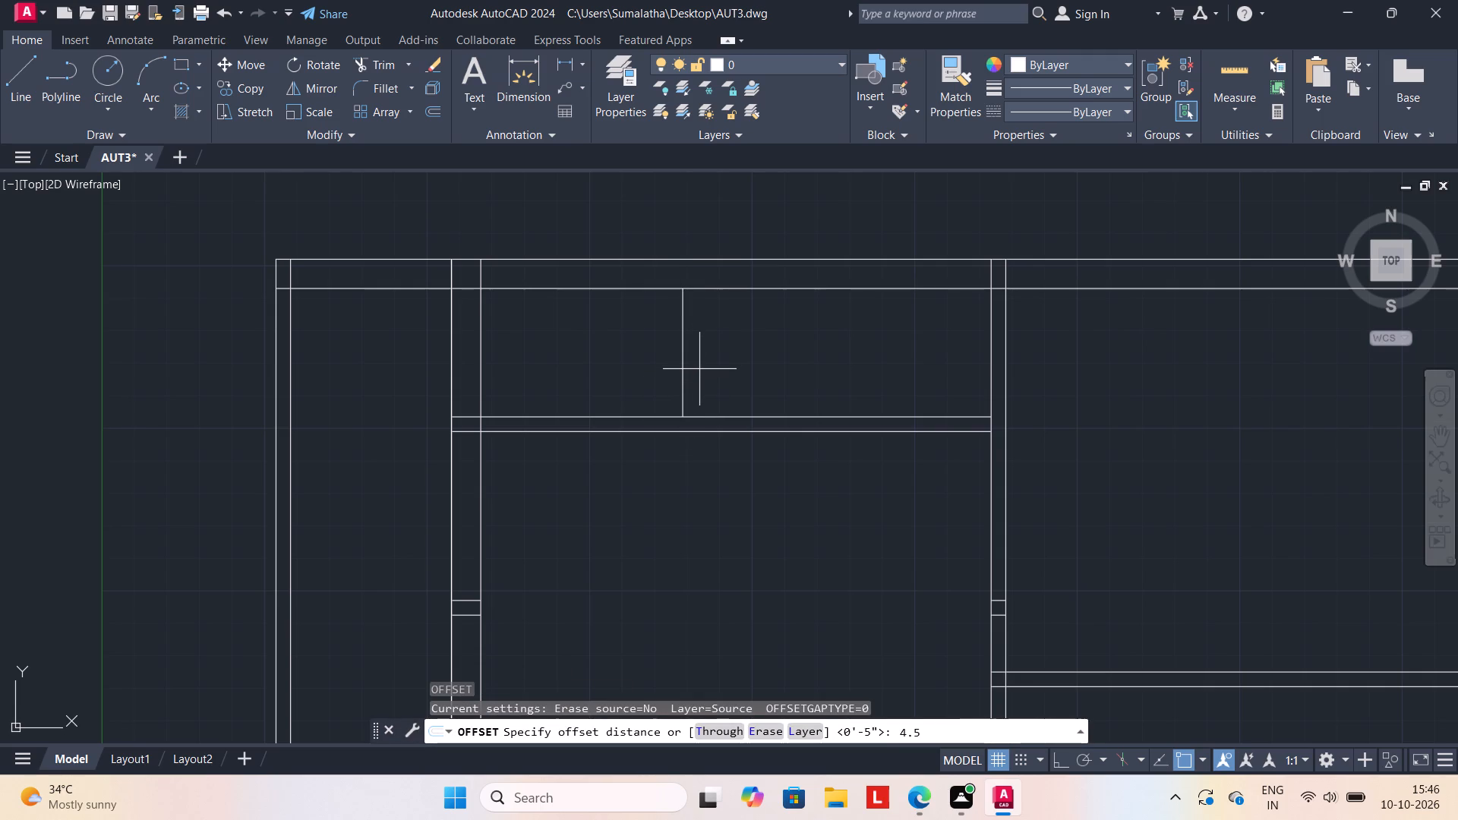
pyautogui.hotkey('shift', '"')
pyautogui.press('Return')
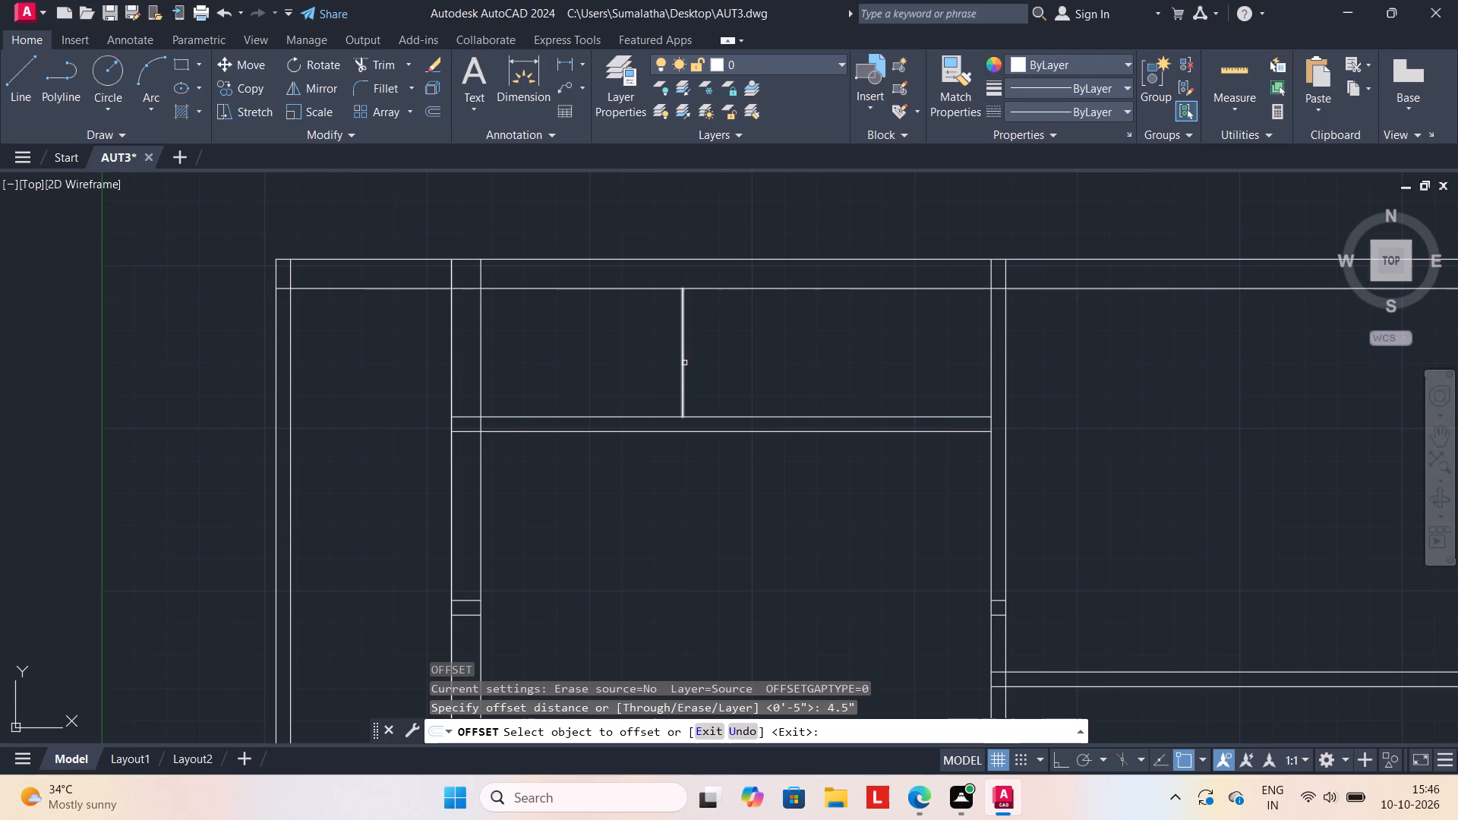
pyautogui.moveTo(685, 367); pyautogui.dragTo(702, 368)
pyautogui.click(702, 368)
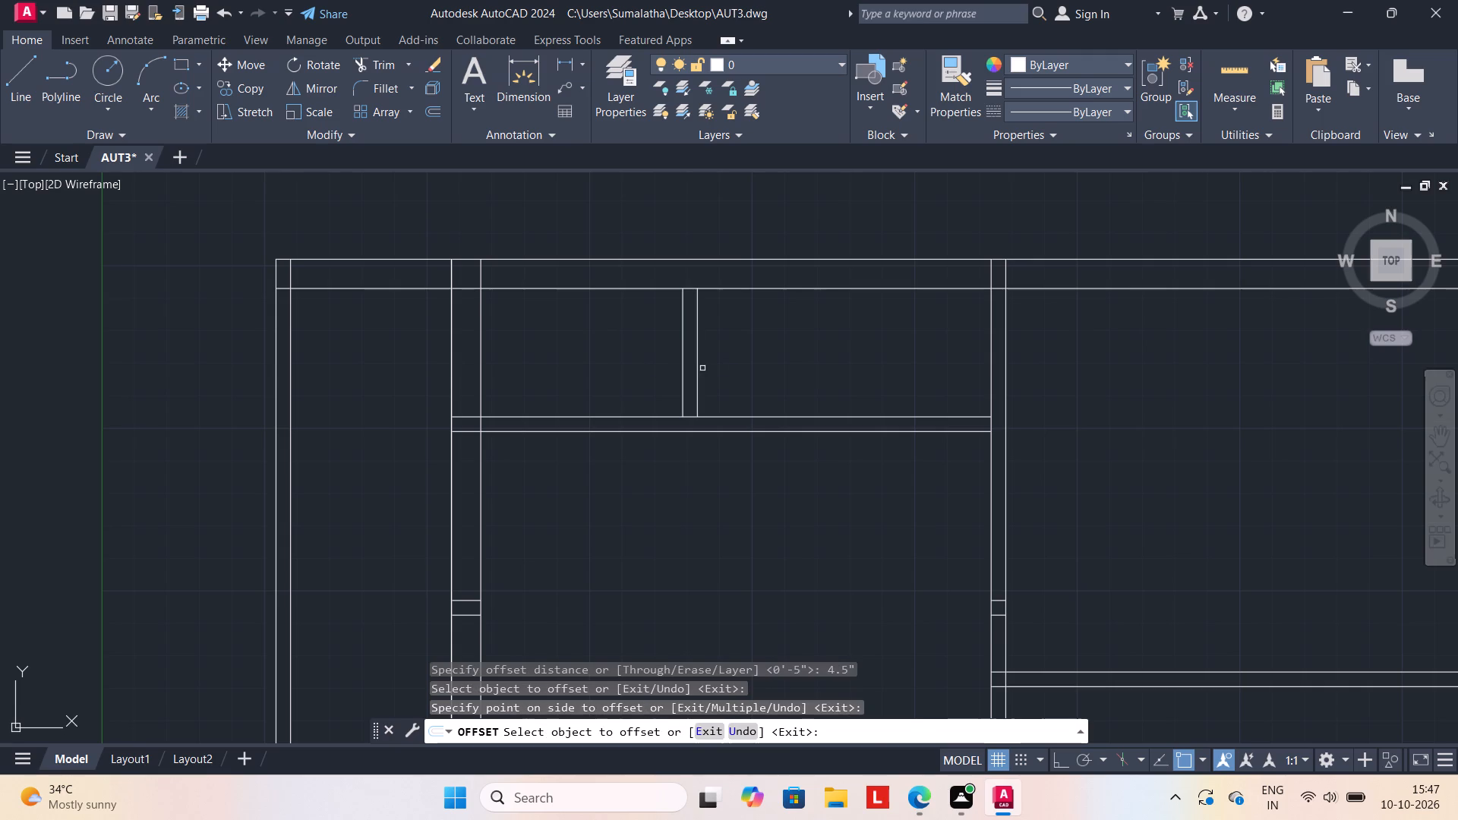
pyautogui.scroll(-1, 707, 412)
pyautogui.press('Escape')
pyautogui.scroll(-1, 695, 509)
pyautogui.moveTo(693, 510); pyautogui.dragTo(696, 440, button='middle')
pyautogui.press('Escape')
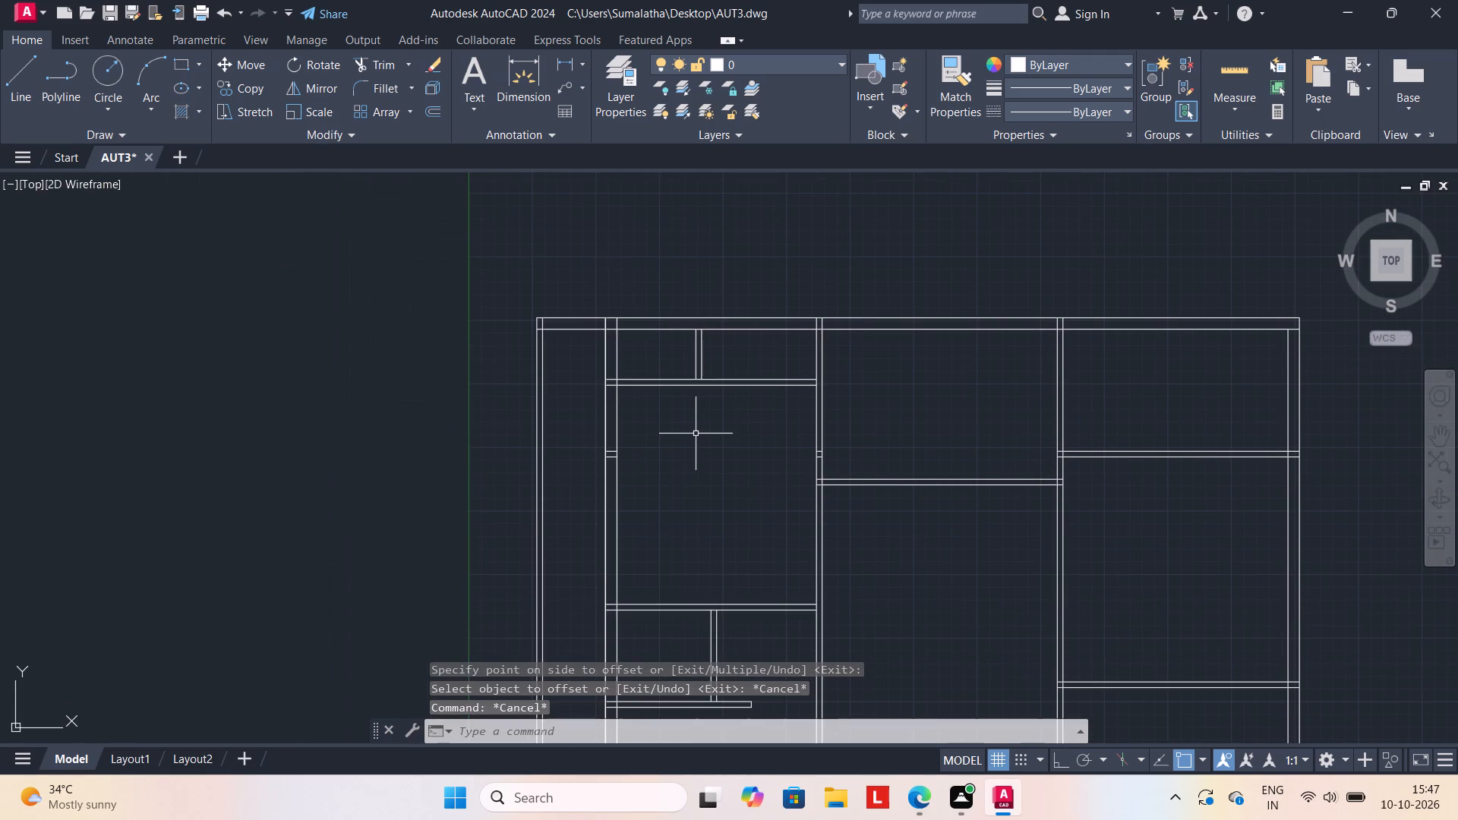
# Add a vertical linear dimension in the middle column, from the upper partition's lower line to the next partition's upper line, beside the column's right wall.
pyautogui.scroll(-1, 696, 434)
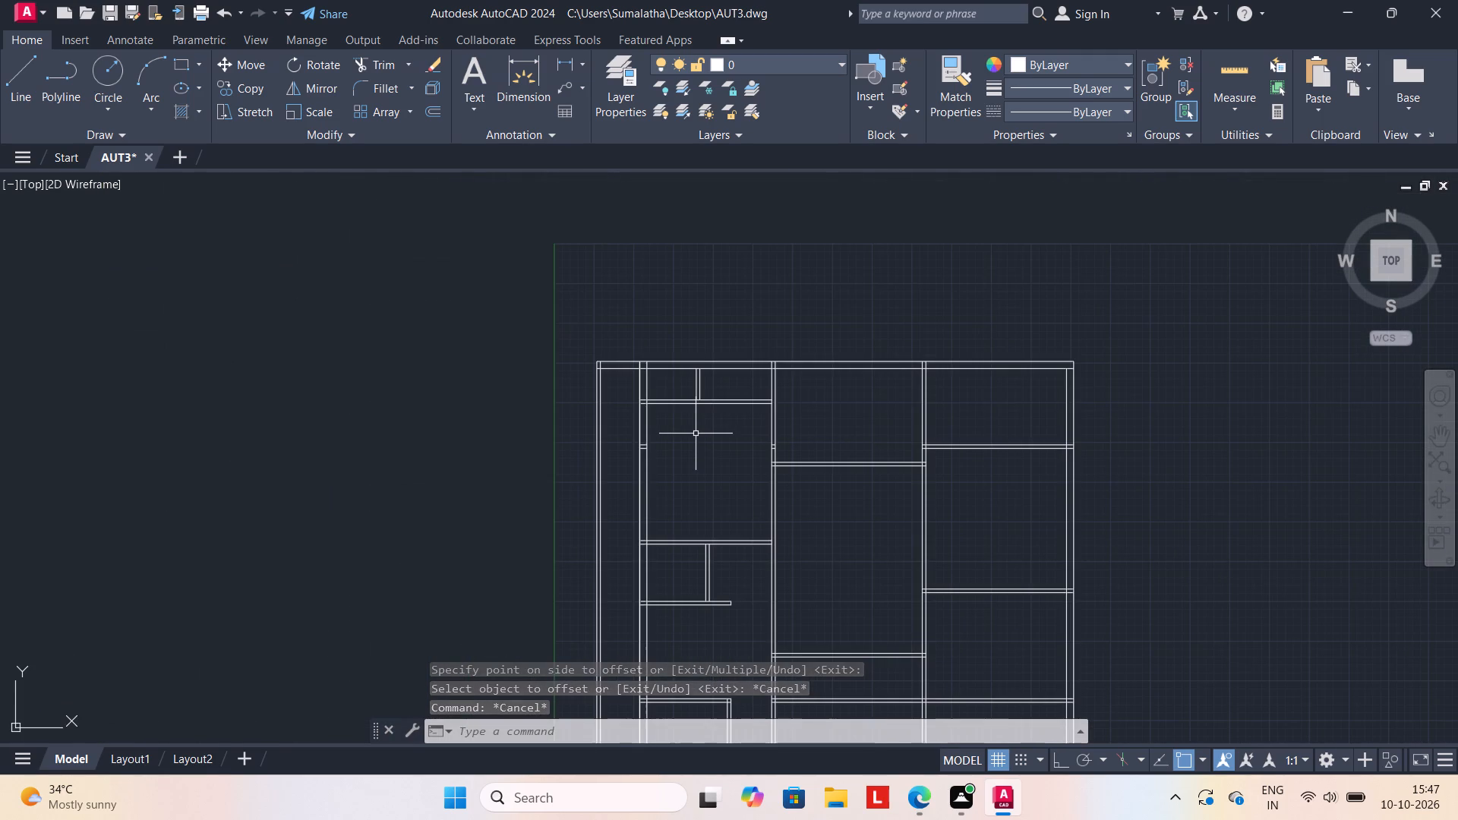
pyautogui.scroll(-1, 696, 434)
pyautogui.moveTo(696, 438); pyautogui.dragTo(700, 327, button='middle')
pyautogui.moveTo(791, 542); pyautogui.dragTo(794, 496, button='middle')
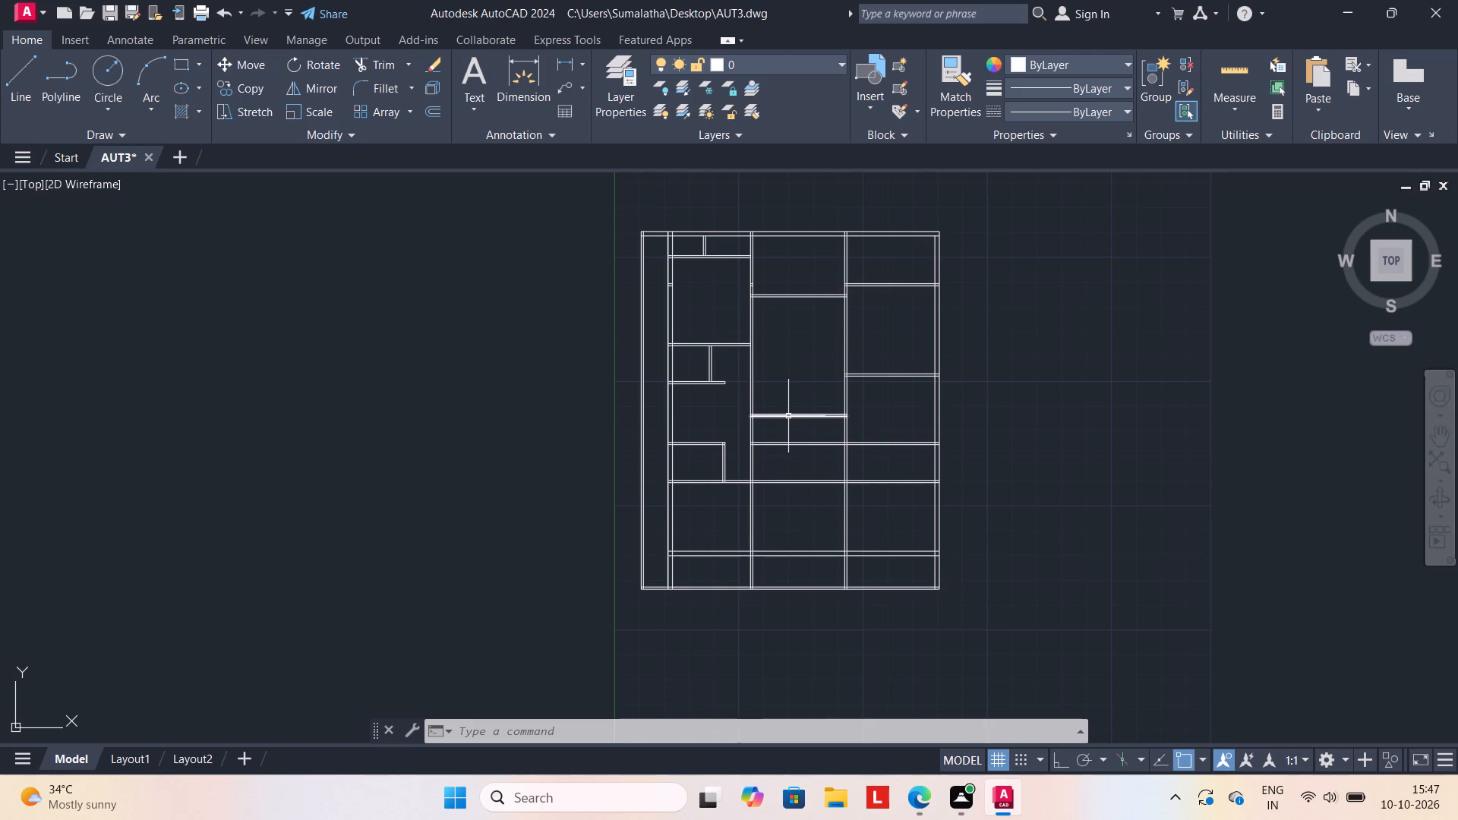
pyautogui.scroll(-1, 788, 403)
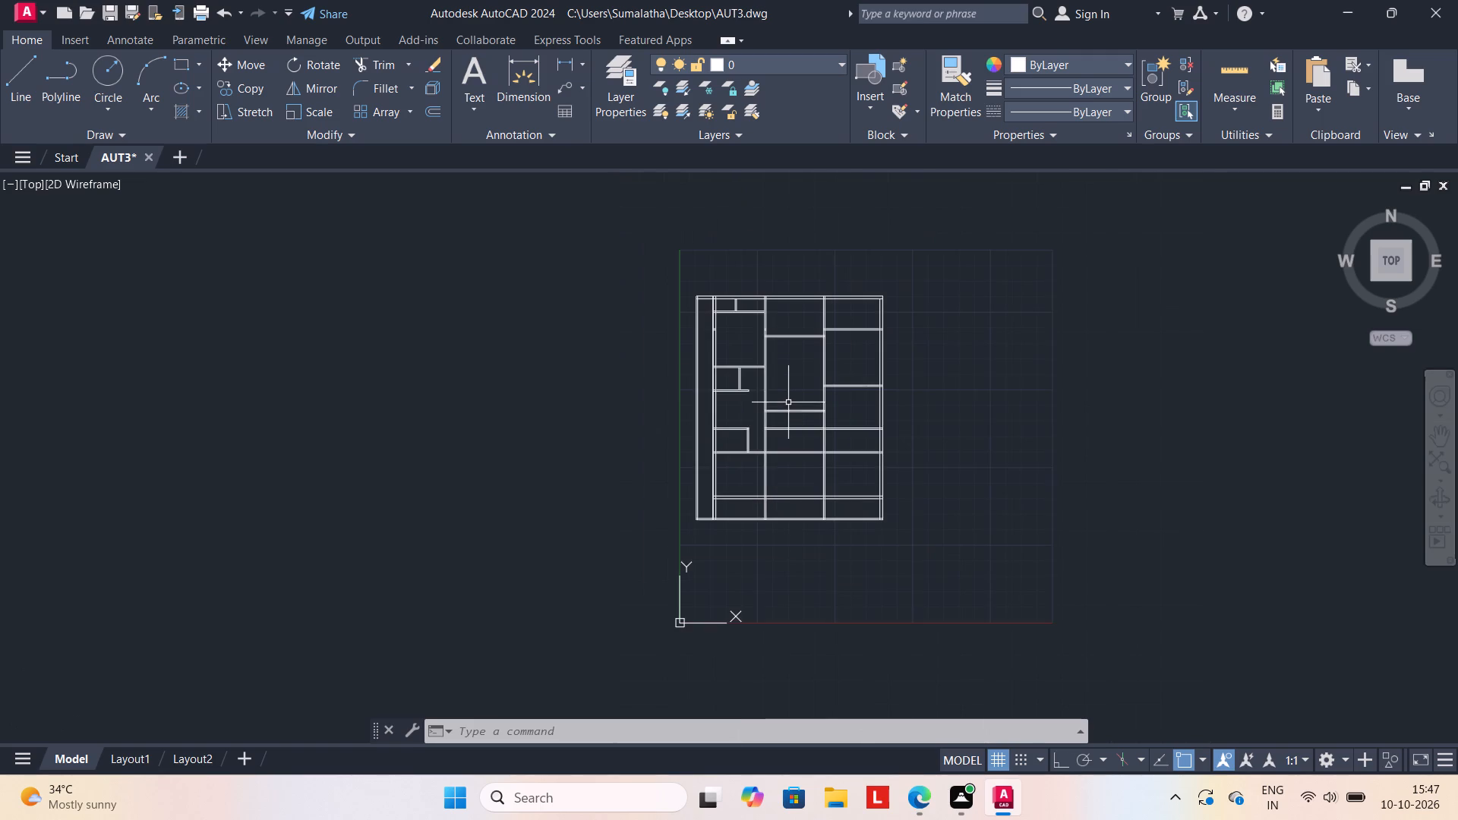
pyautogui.middleClick(788, 402)
pyautogui.scroll(1, 788, 402)
pyautogui.press('Escape')
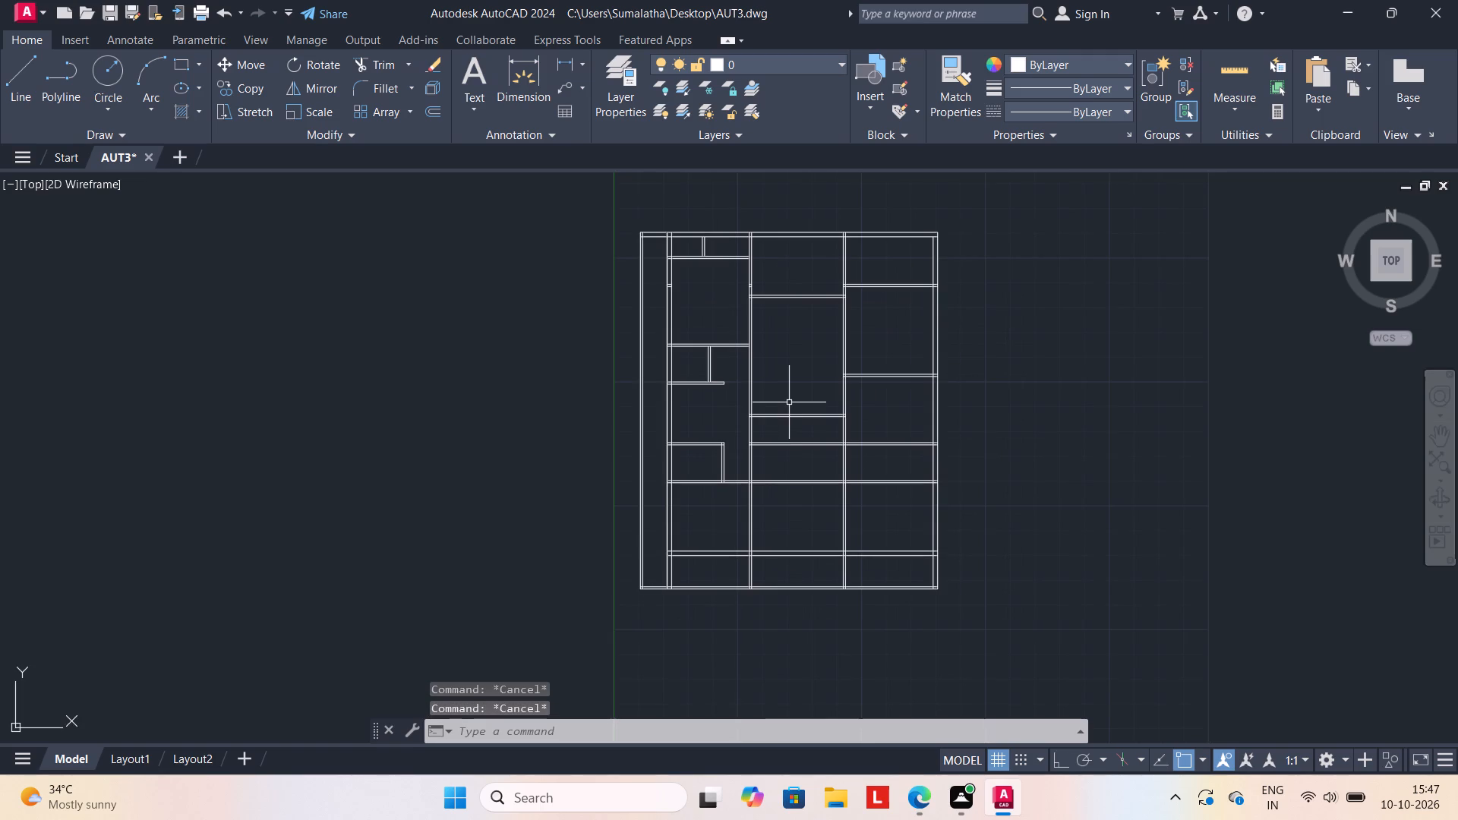
pyautogui.scroll(1, 783, 347)
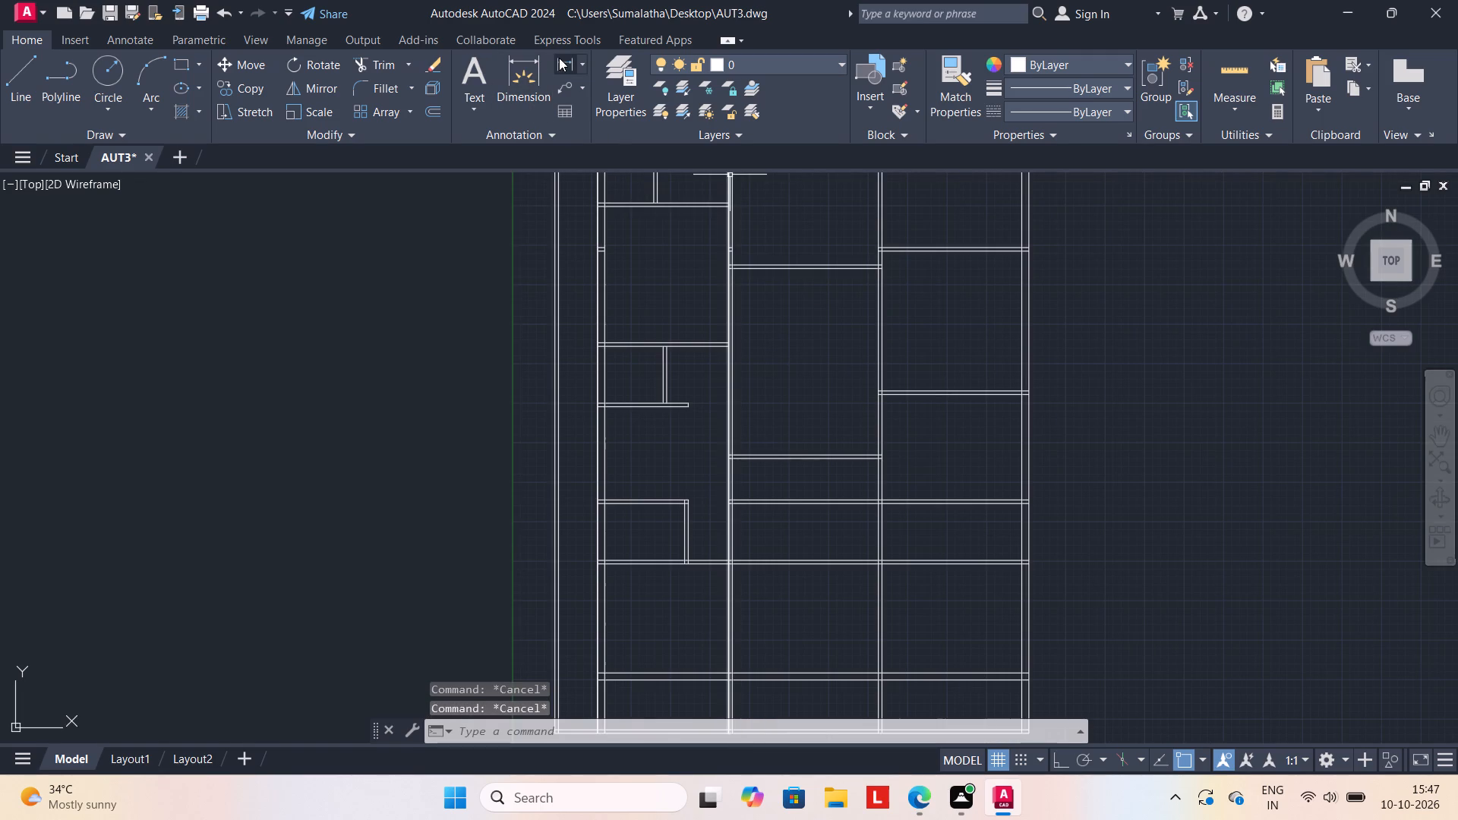
pyautogui.click(559, 58)
pyautogui.scroll(2, 886, 285)
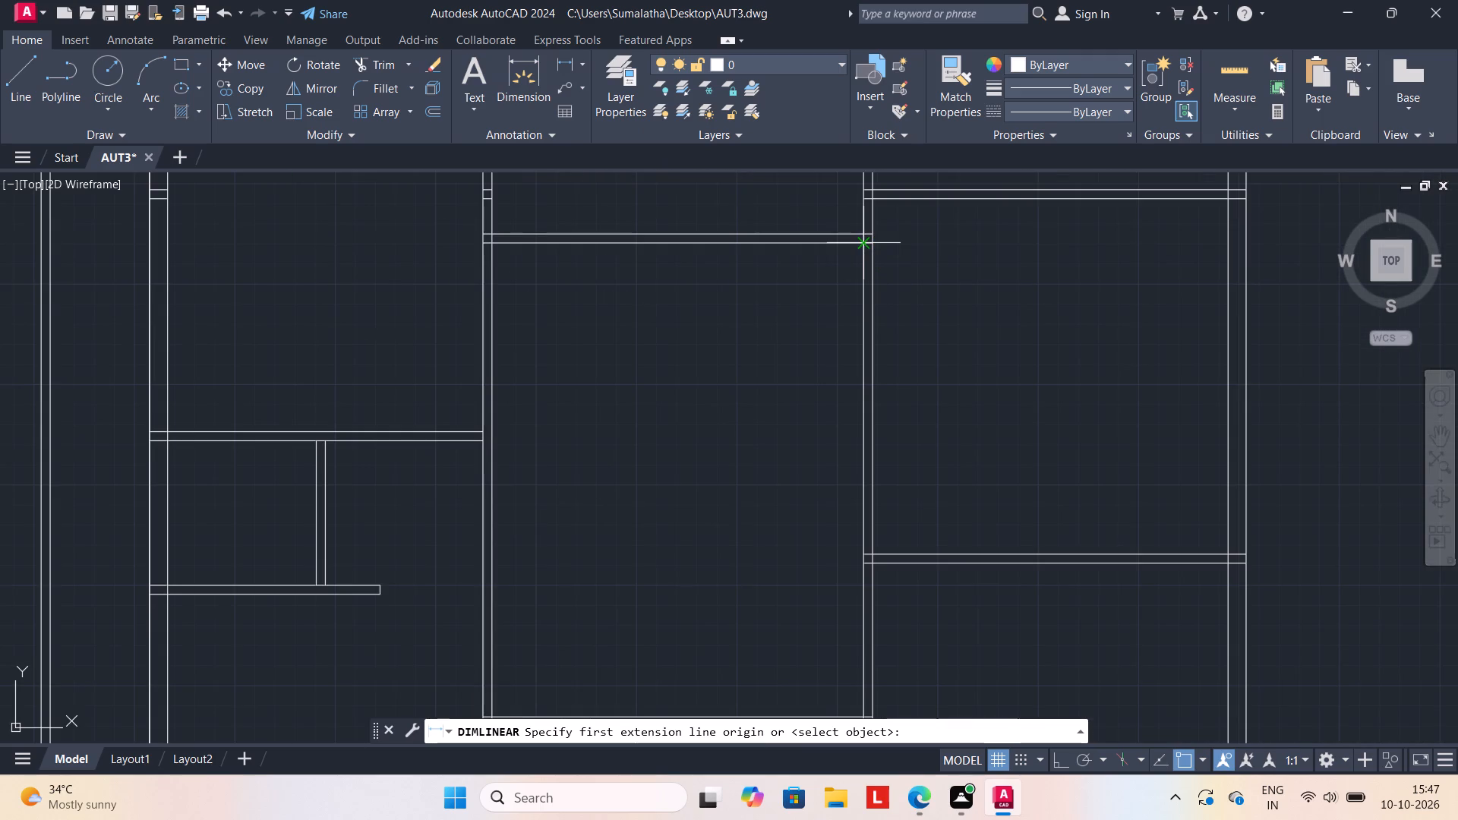
pyautogui.click(860, 244)
pyautogui.moveTo(860, 506); pyautogui.dragTo(831, 315, button='middle')
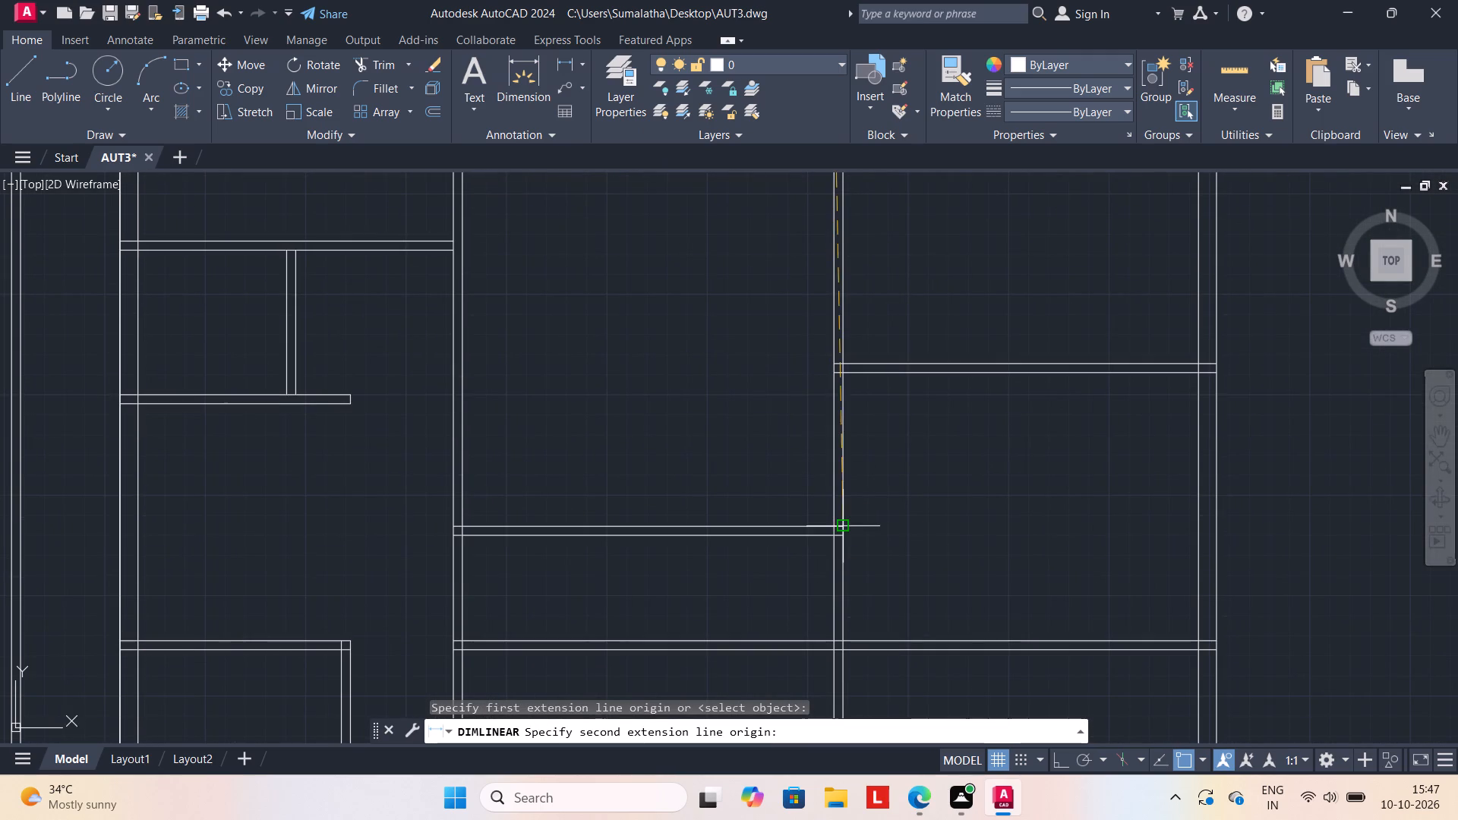
pyautogui.click(832, 528)
pyautogui.click(791, 527)
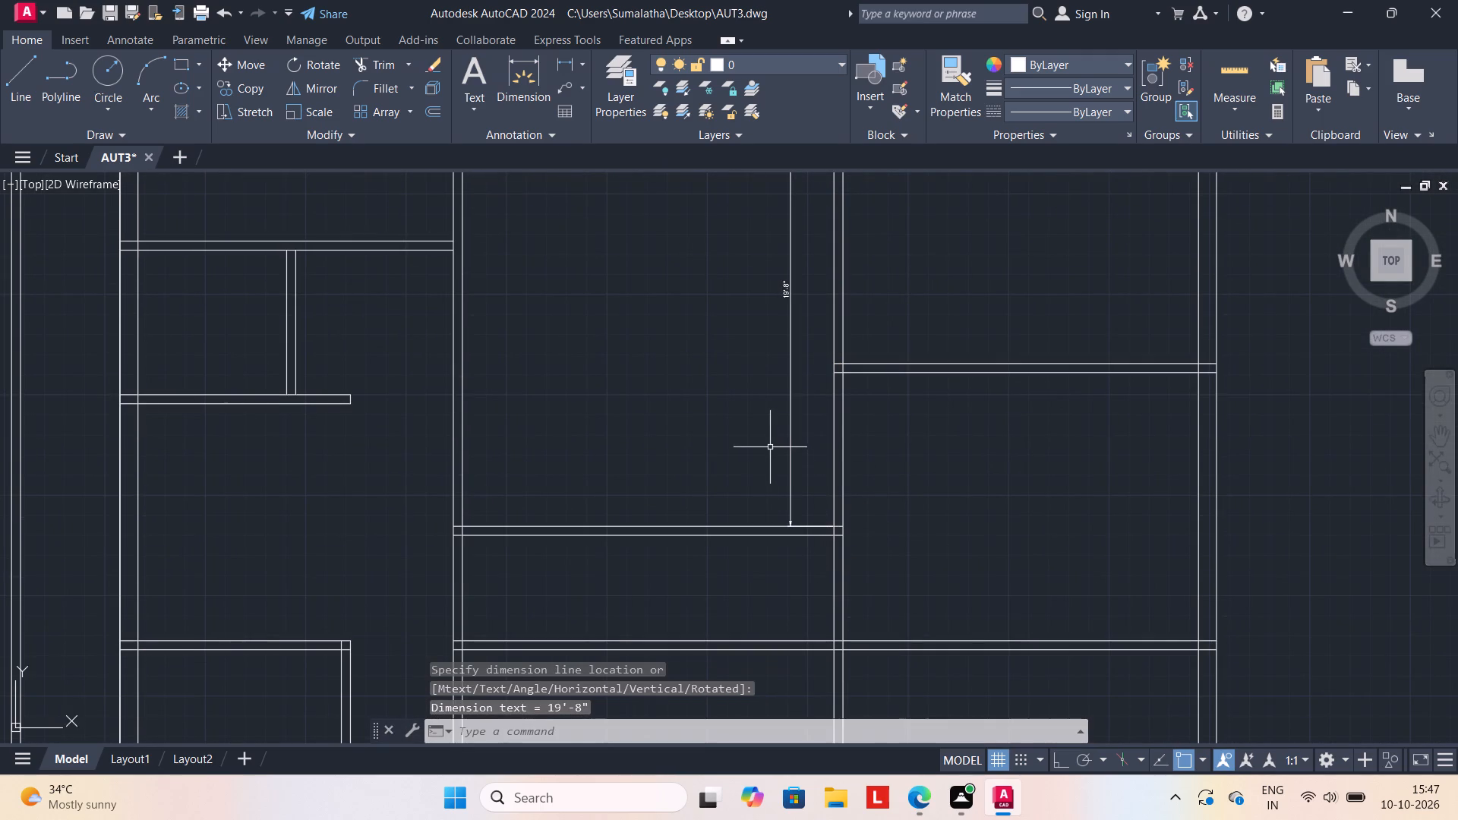
pyautogui.scroll(1, 783, 273)
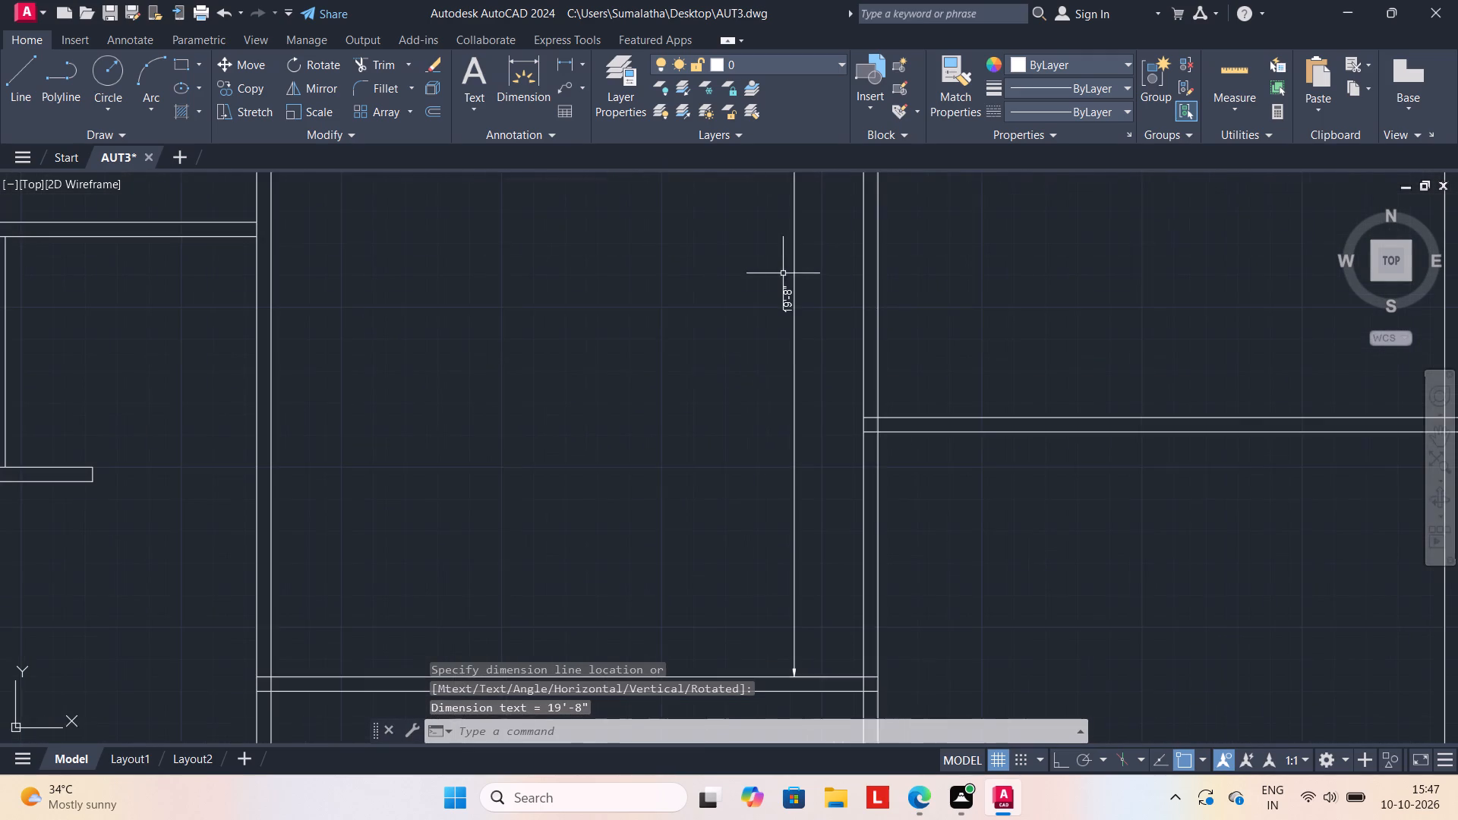
# Trim away both lines of the horizontal partition crossing the middle column just below the dimensioned space.
pyautogui.scroll(-2, 782, 279)
pyautogui.scroll(-1, 763, 400)
pyautogui.moveTo(760, 469); pyautogui.dragTo(781, 376, button='middle')
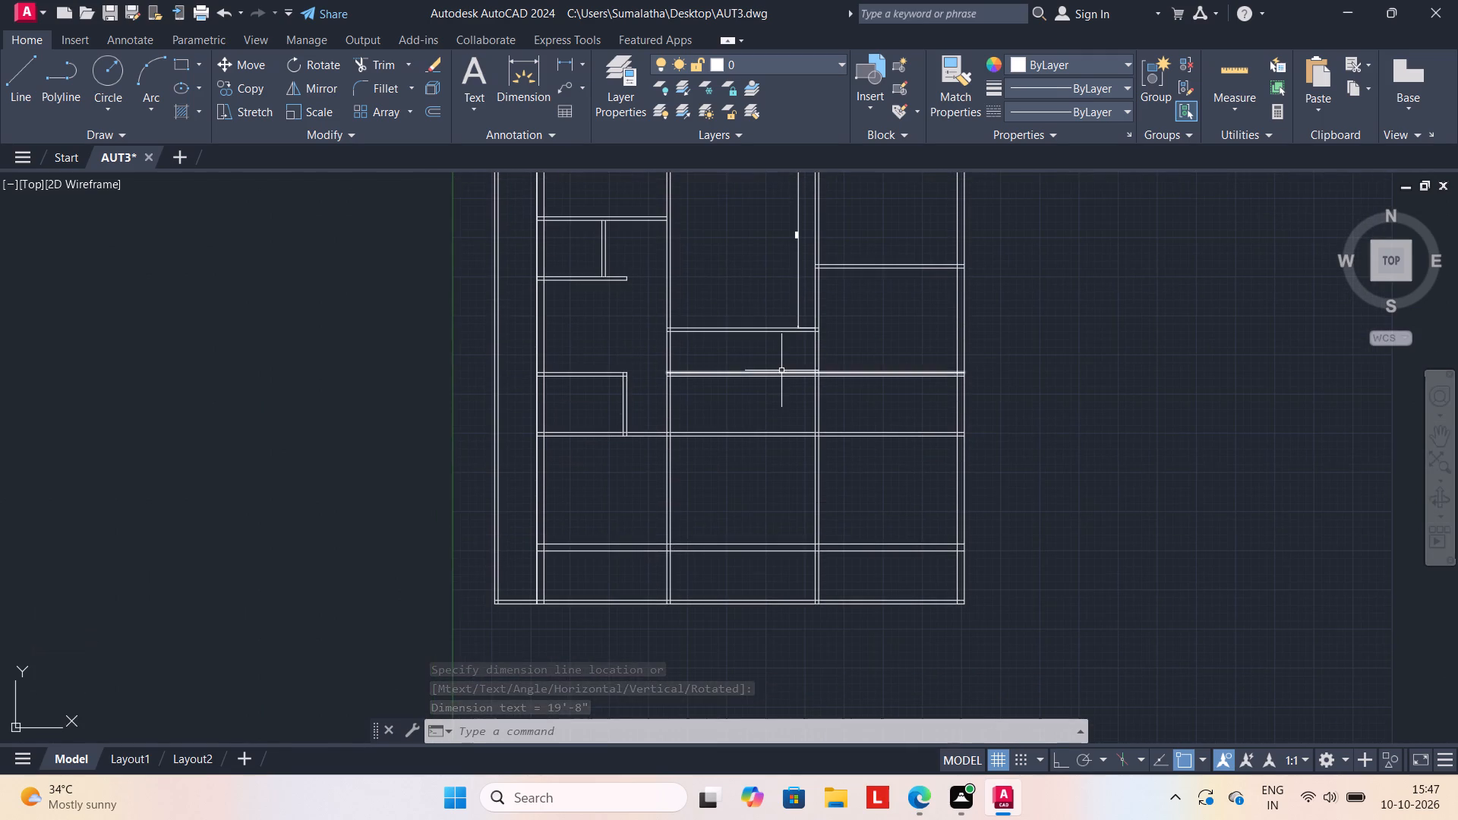
pyautogui.press('Escape')
pyautogui.write('TR')
pyautogui.press('Return')
pyautogui.moveTo(772, 363); pyautogui.dragTo(759, 414)
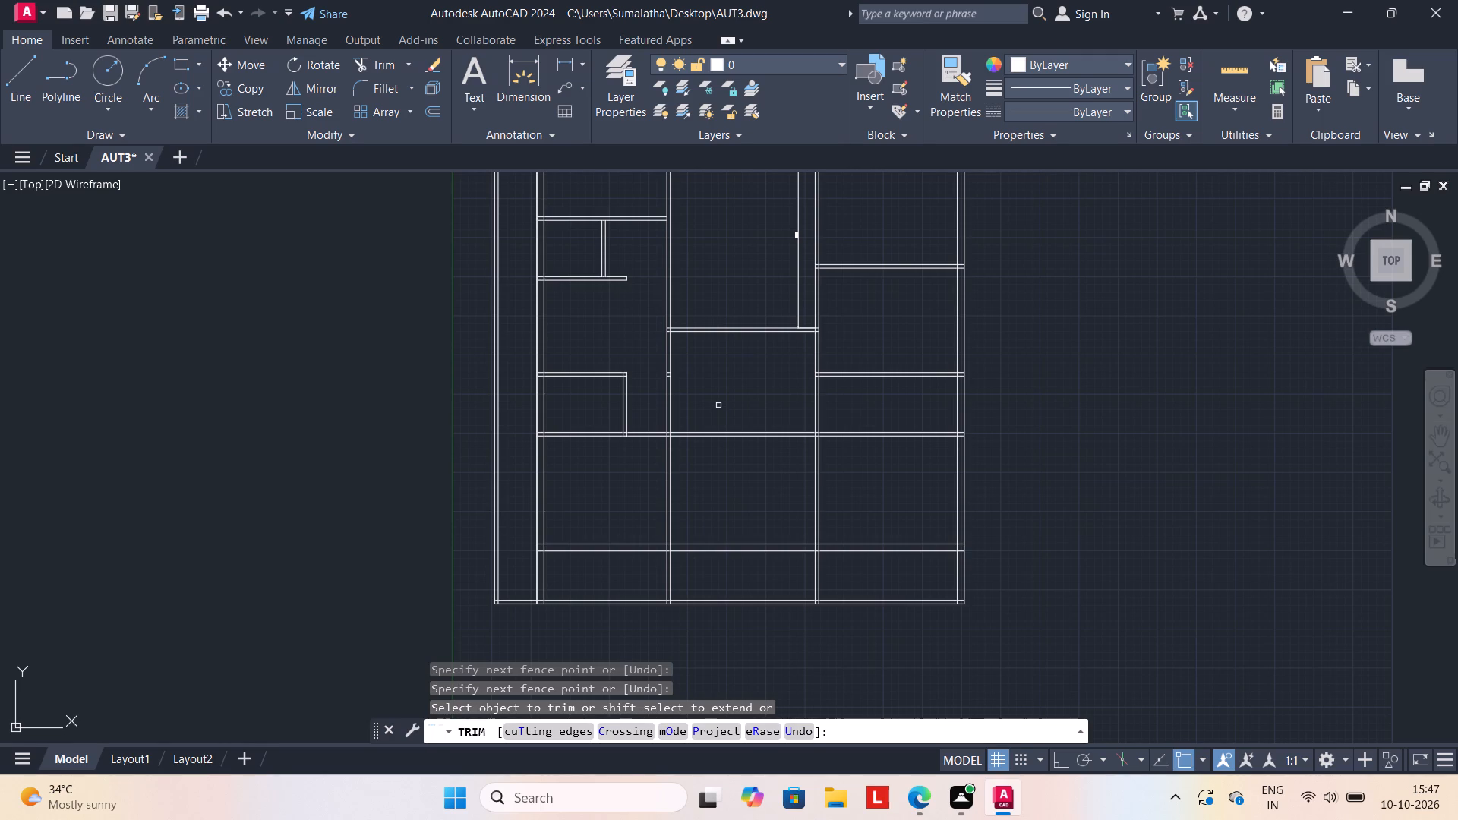
pyautogui.press('Escape')
pyautogui.press('Escape')
pyautogui.press('Escape')
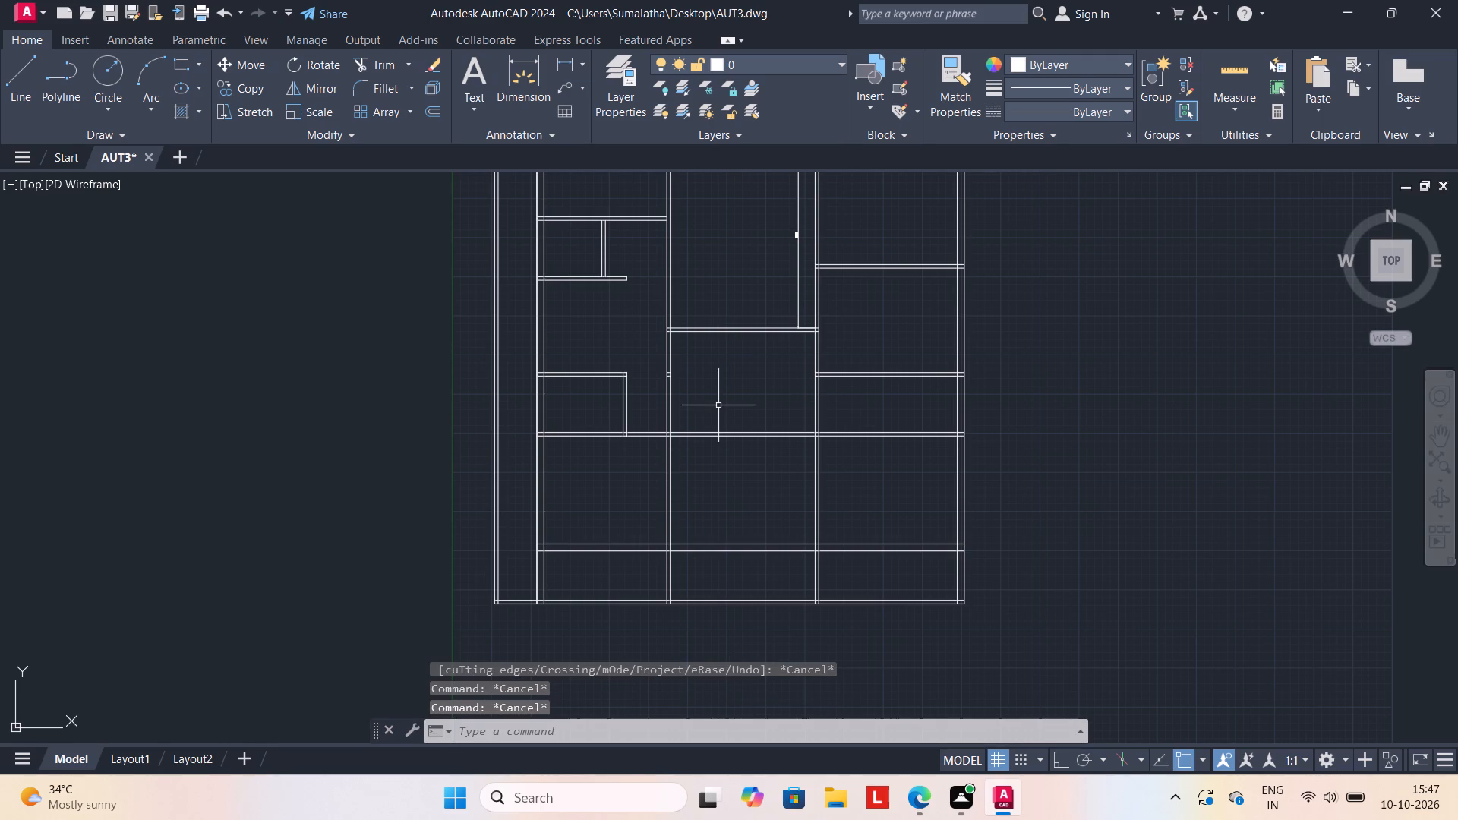
pyautogui.press('Escape')
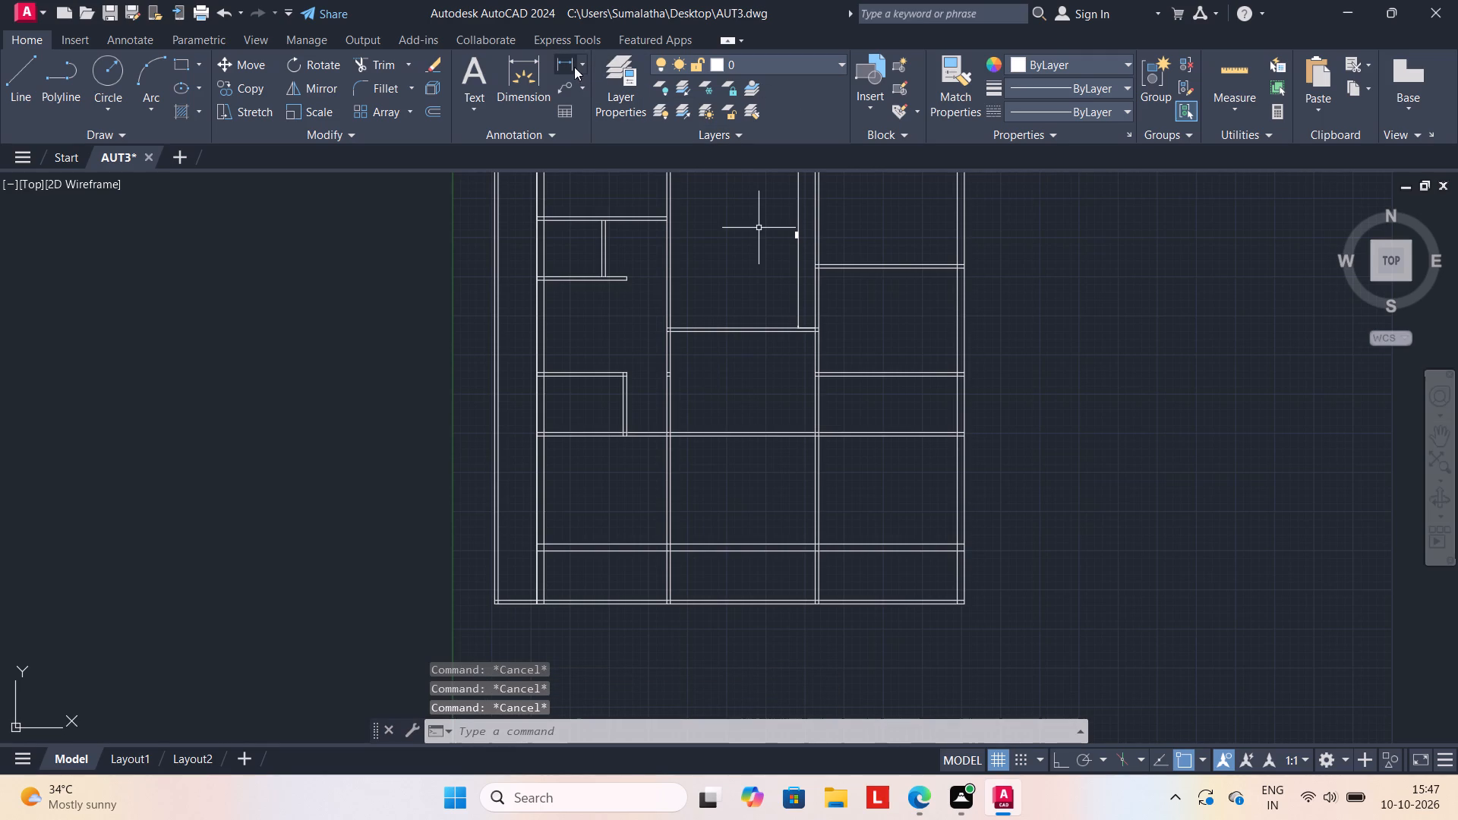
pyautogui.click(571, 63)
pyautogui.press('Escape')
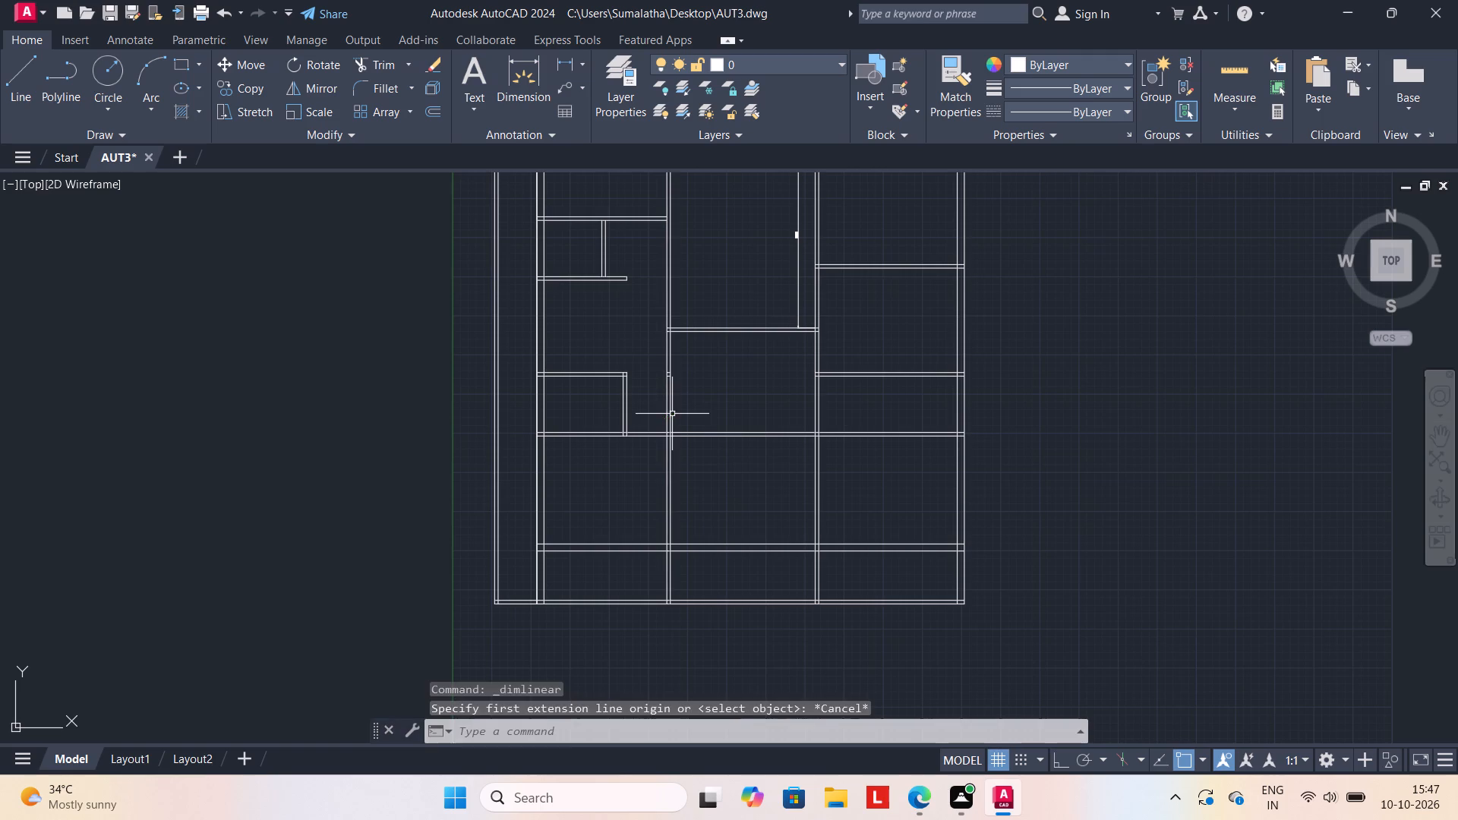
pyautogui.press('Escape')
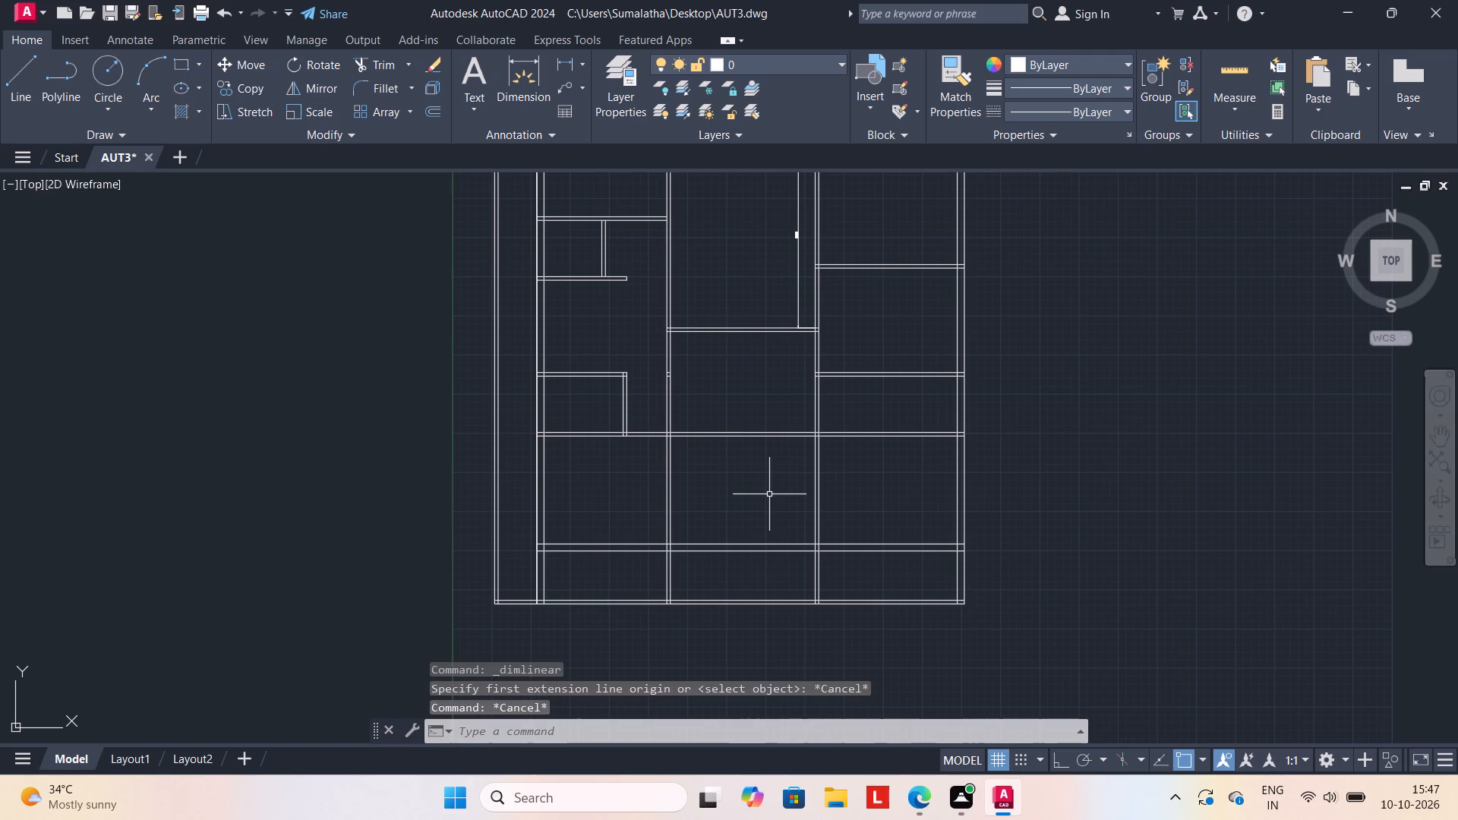
# Offset the upper line of the lowest interior horizontal wall 6'7" upward.
pyautogui.press('o')
pyautogui.press('Return')
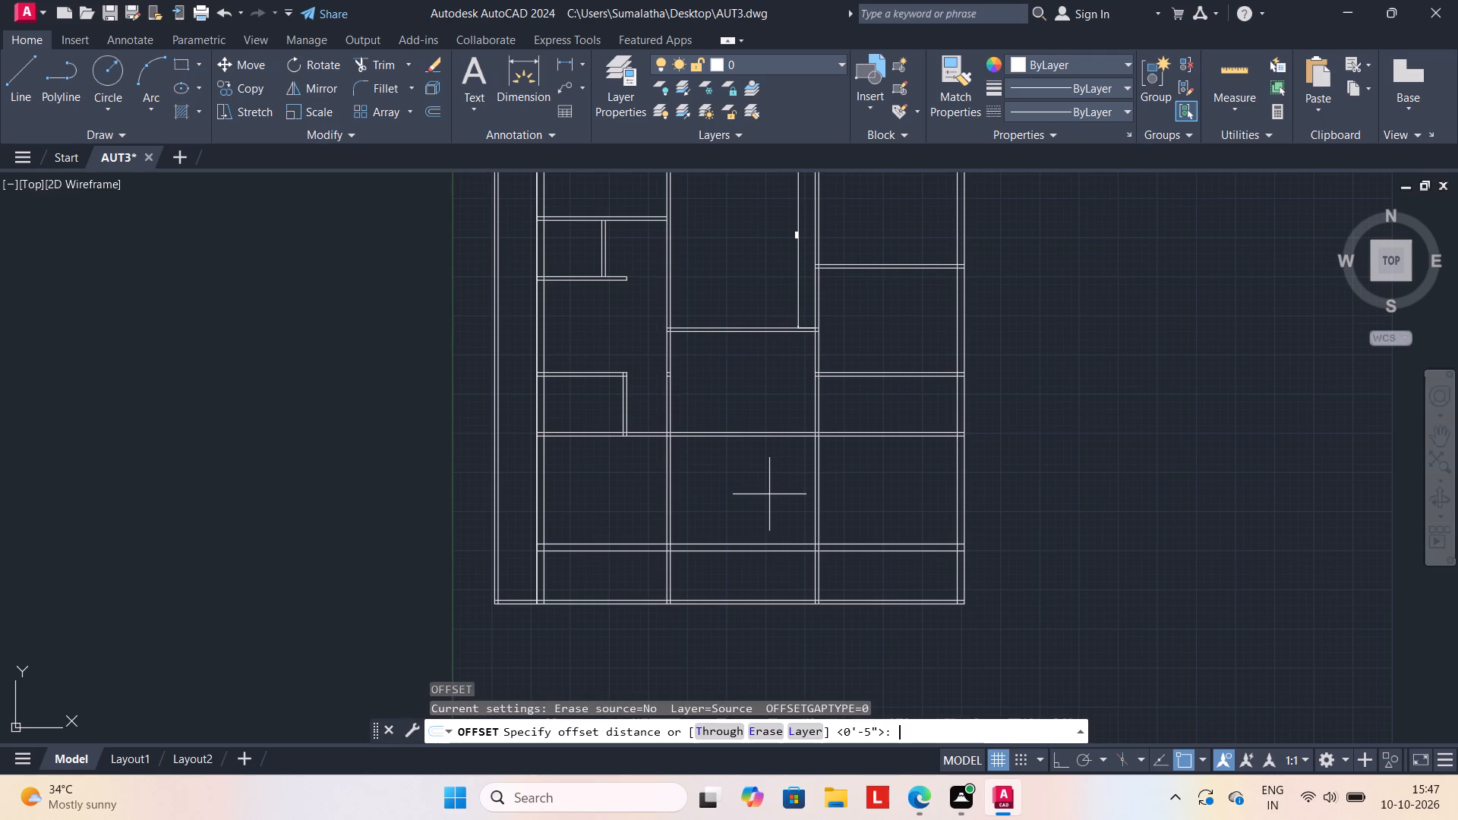
pyautogui.write('6\'7"')
pyautogui.press('Return')
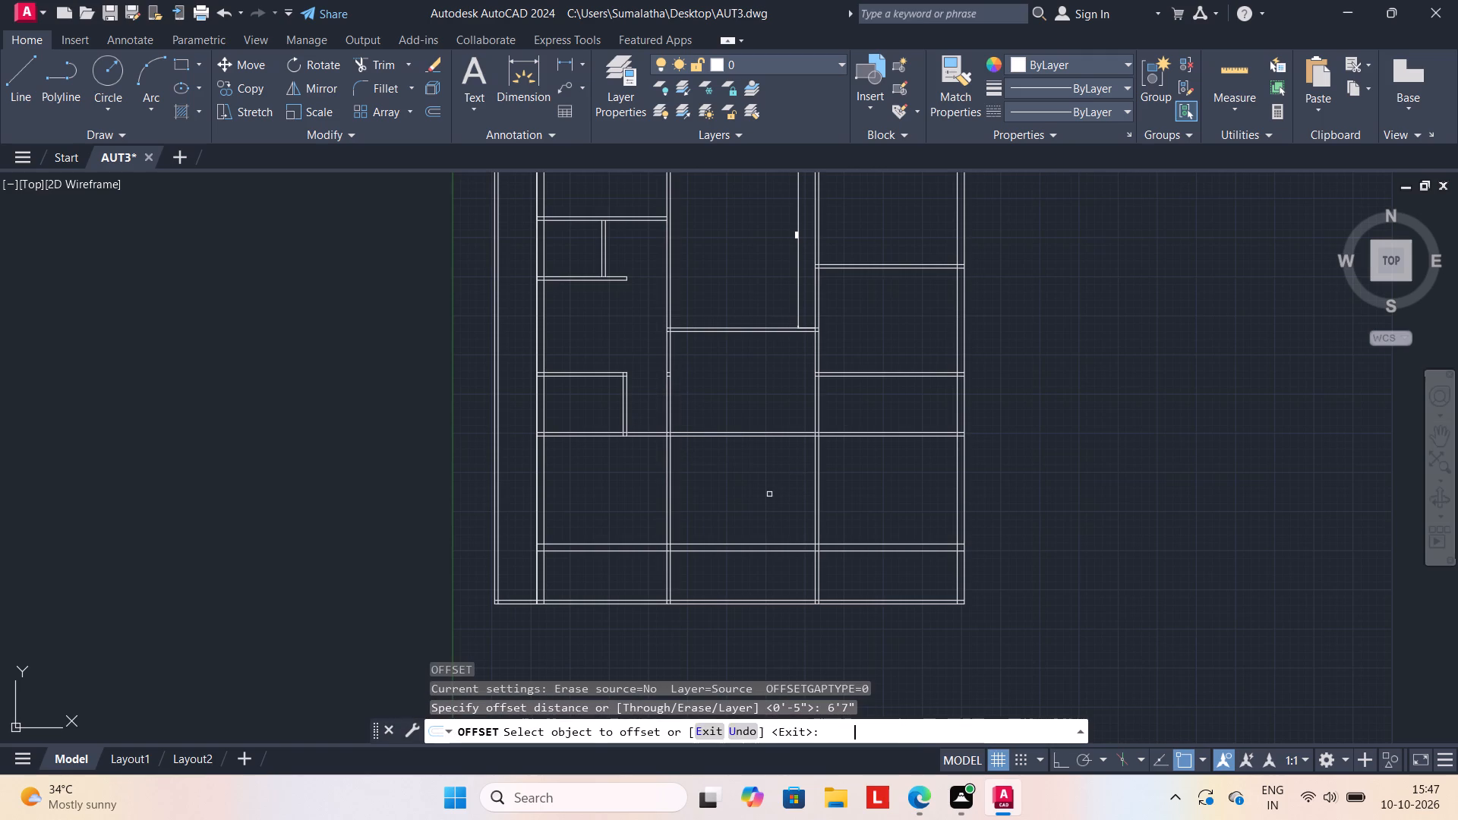
pyautogui.click(759, 543)
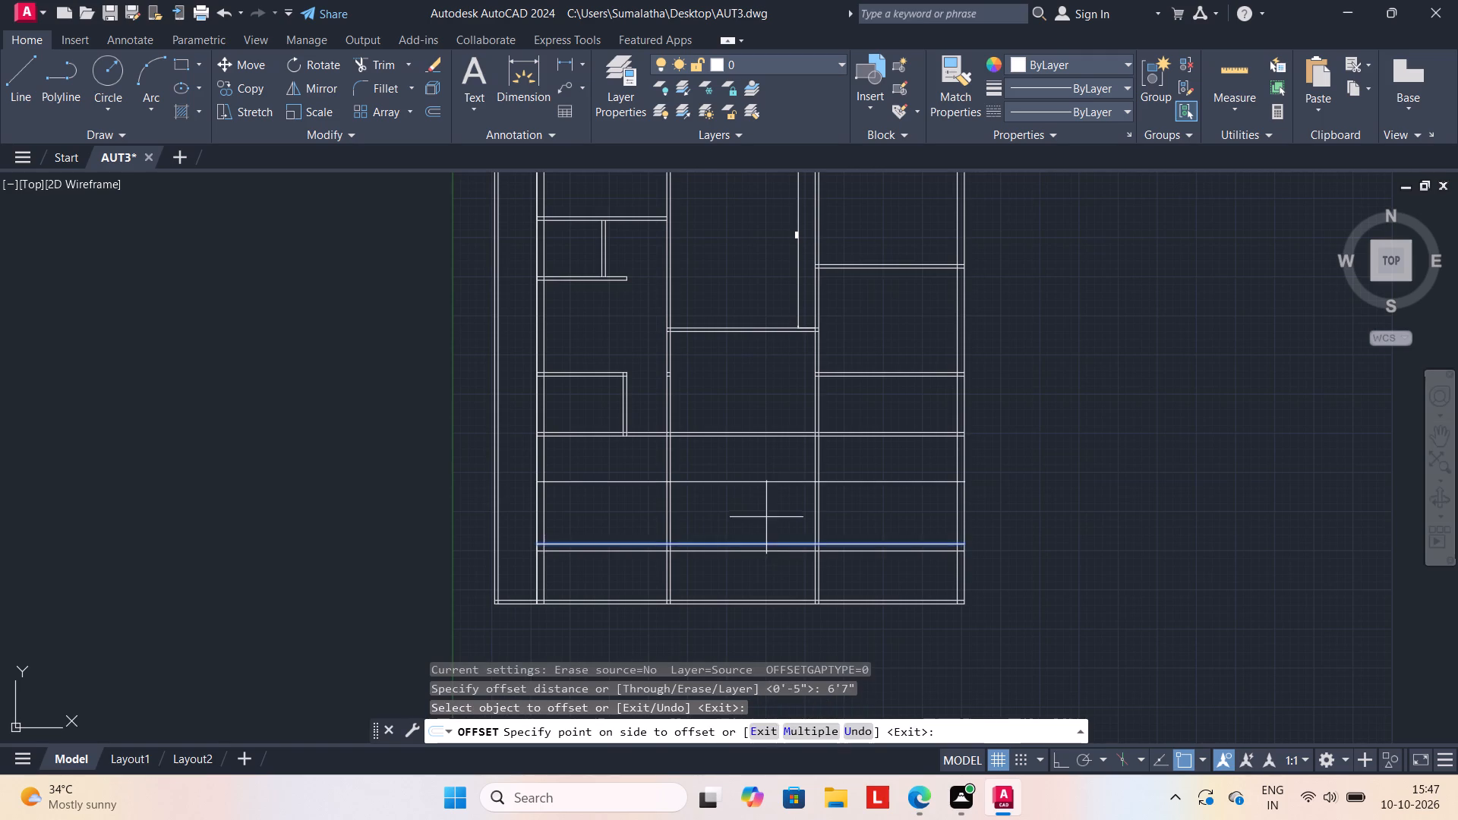
pyautogui.click(766, 517)
pyautogui.press('Escape')
pyautogui.press('Escape')
pyautogui.press('Escape')
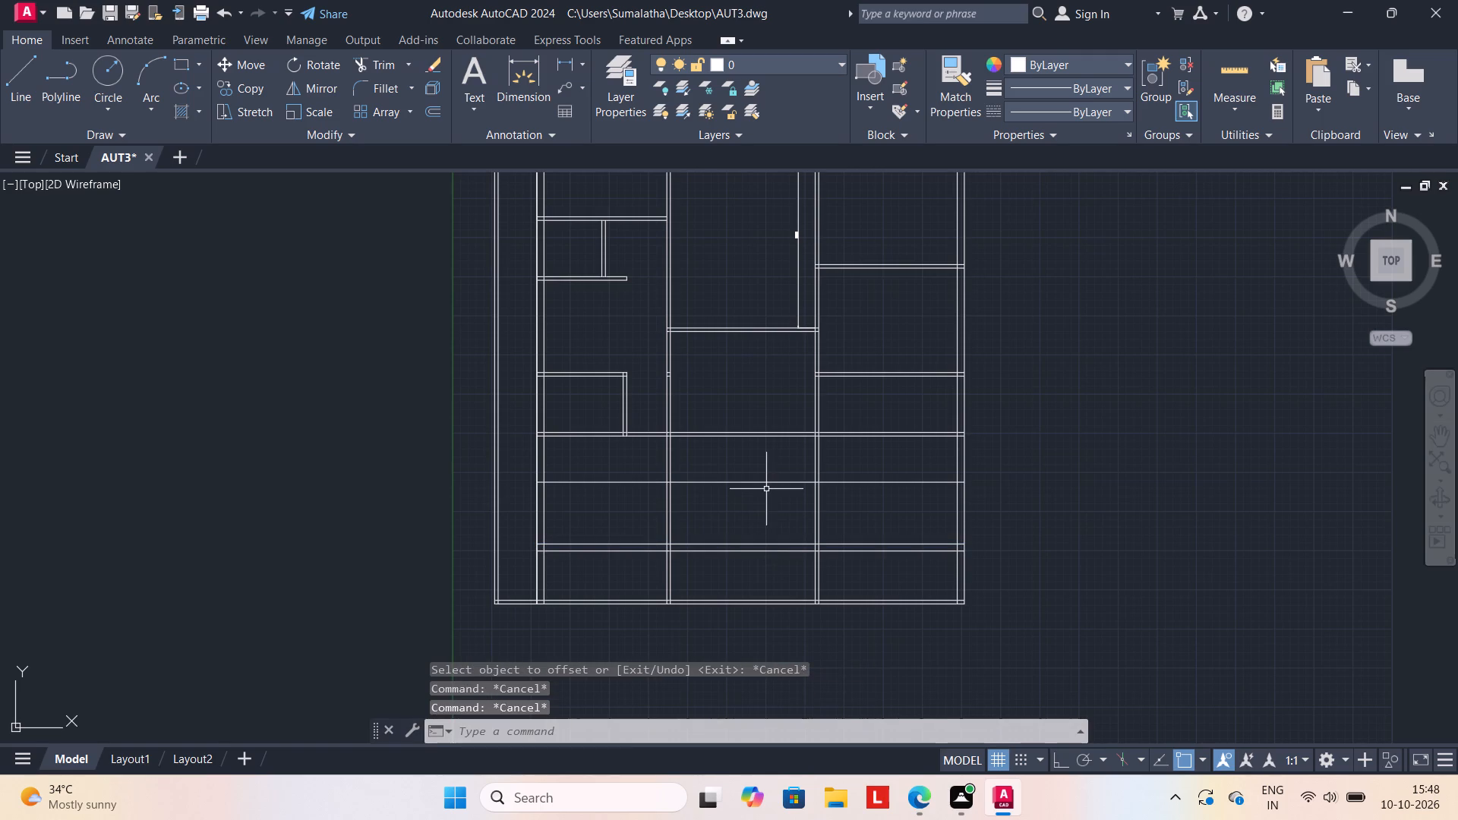
# Offset the new horizontal line 4.5" upward to form a partition.
pyautogui.press('o')
pyautogui.press('Return')
pyautogui.write('4.5"')
pyautogui.press('Return')
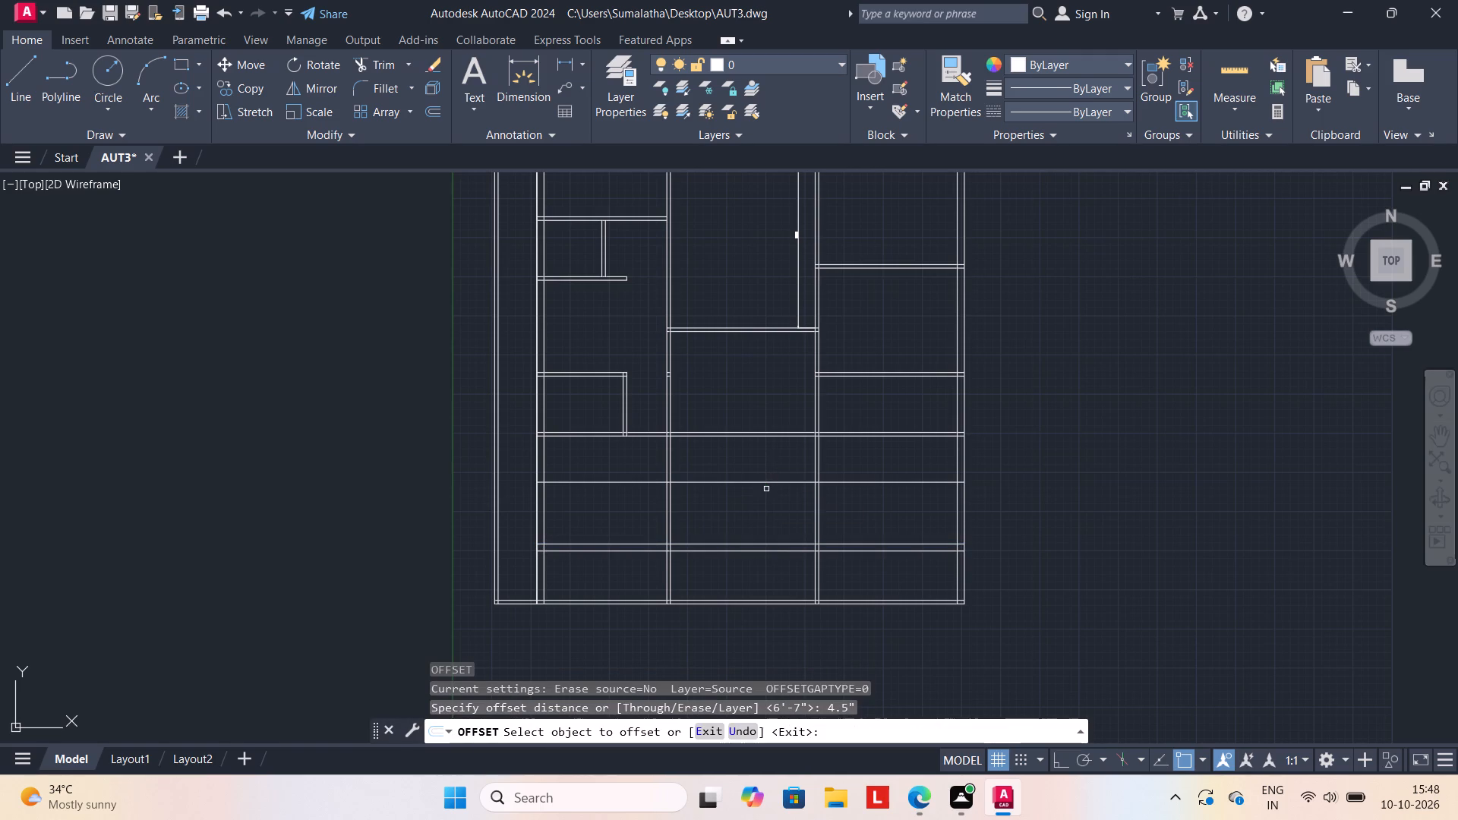
pyautogui.click(769, 478)
pyautogui.click(769, 482)
pyautogui.click(774, 474)
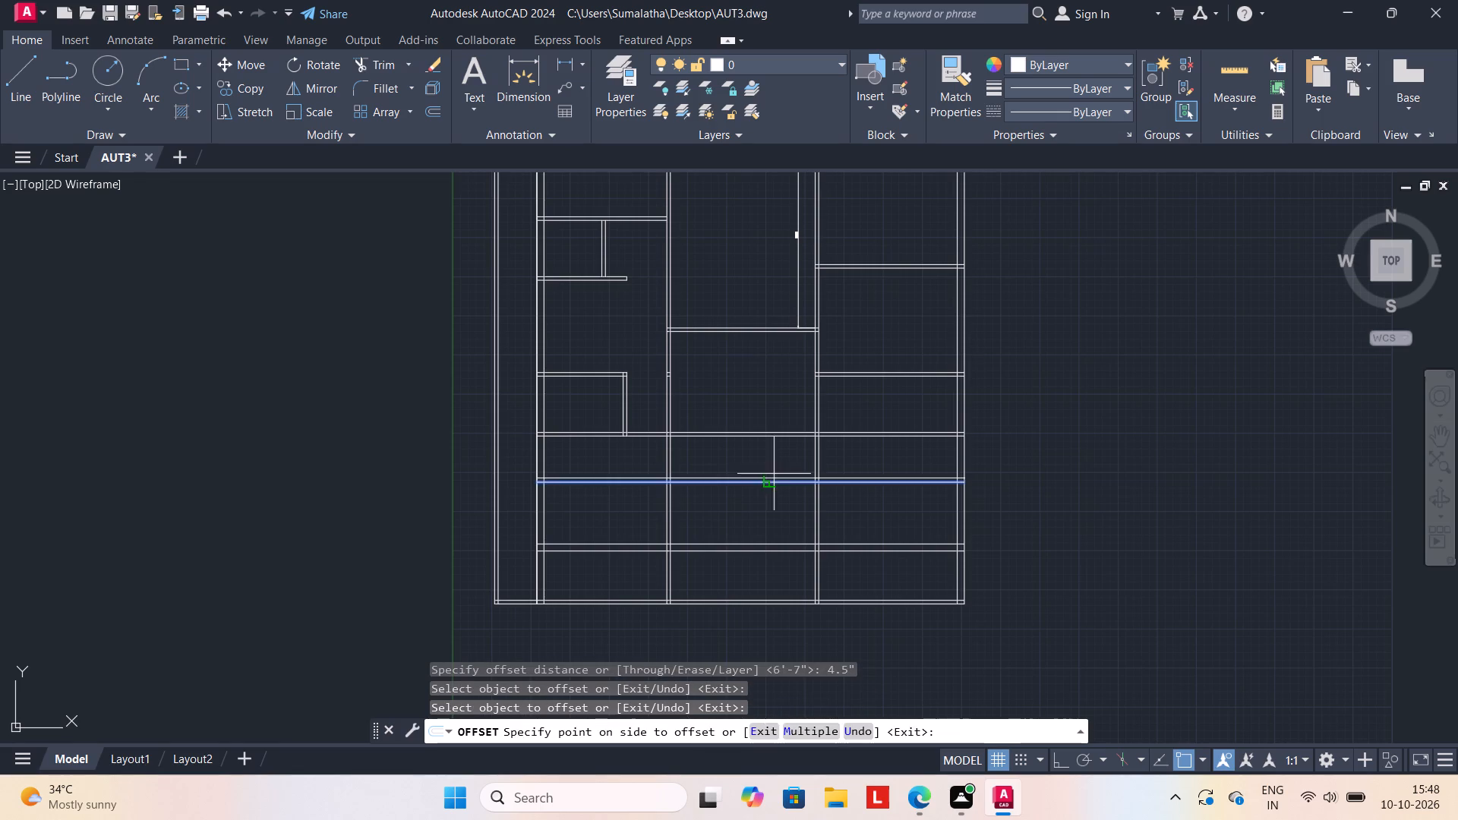
pyautogui.press('Escape')
pyautogui.press('Escape')
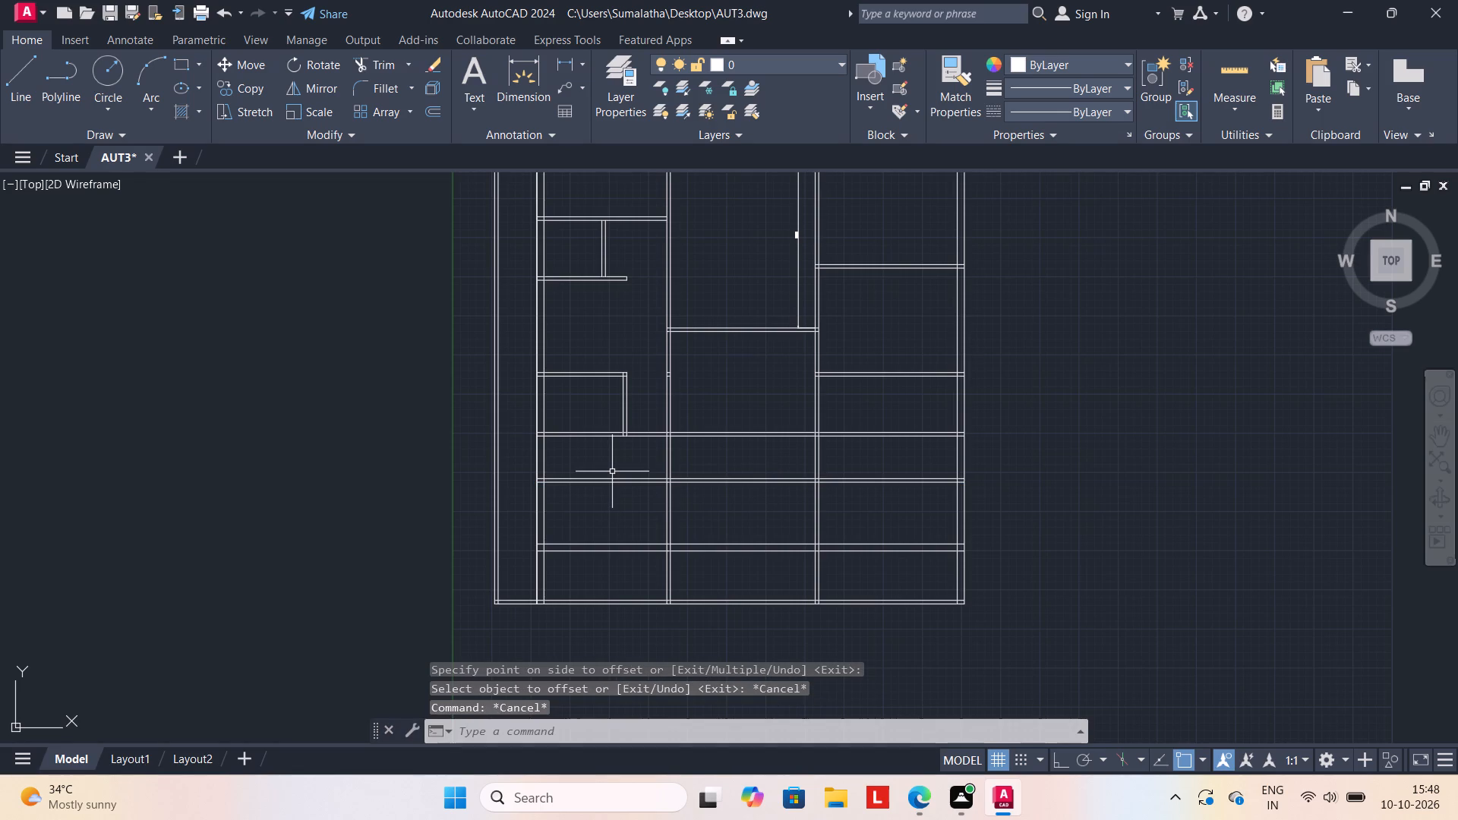
# Trim the new partition's lines out of the left and right columns, including the stubs inside their outer walls, leaving only the middle-column part.
pyautogui.write('TR')
pyautogui.press('Return')
pyautogui.moveTo(605, 450); pyautogui.dragTo(603, 504)
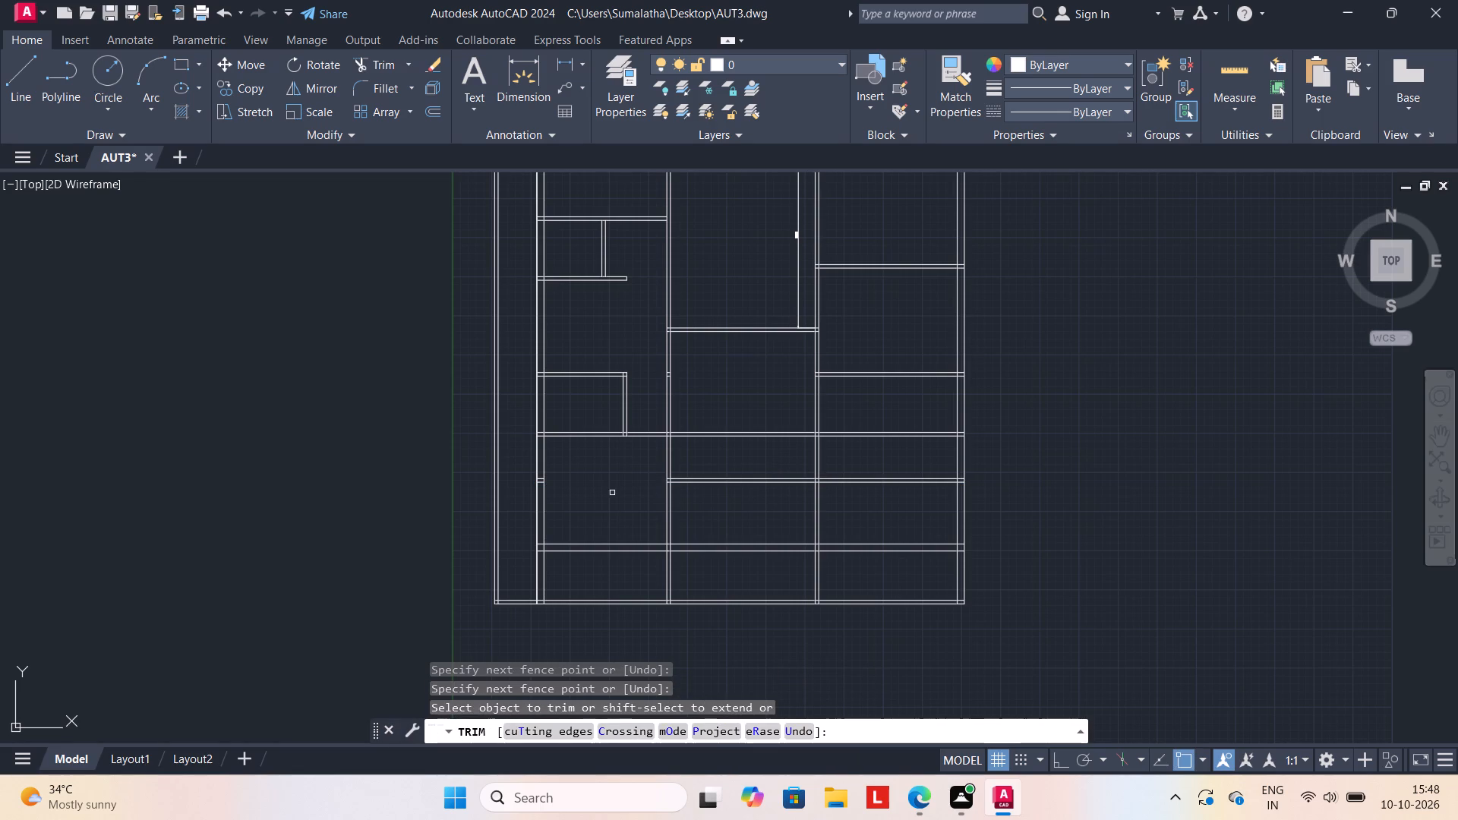
pyautogui.moveTo(901, 465); pyautogui.dragTo(898, 513)
pyautogui.scroll(2, 953, 491)
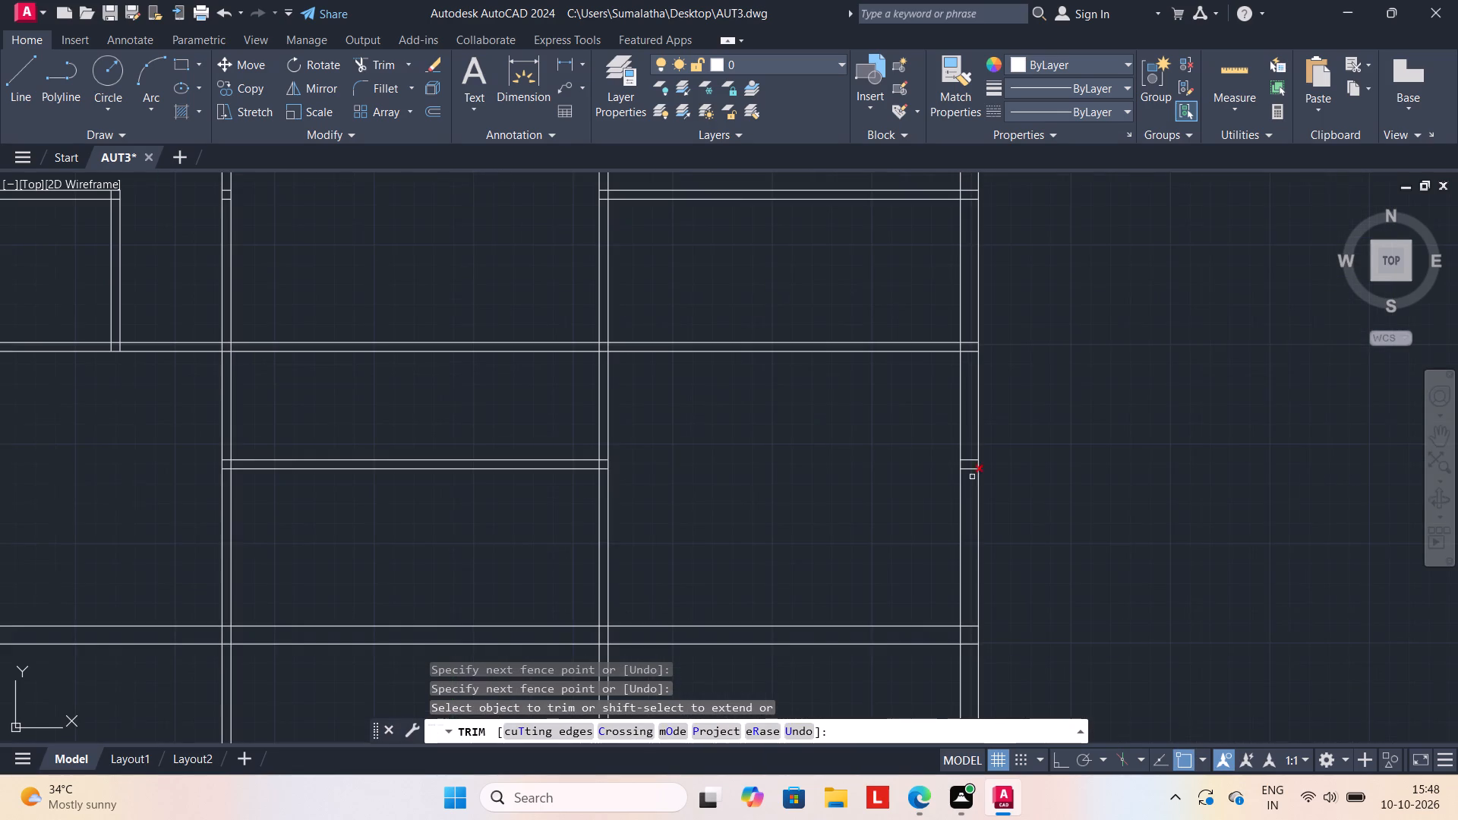
pyautogui.moveTo(967, 460); pyautogui.dragTo(968, 493)
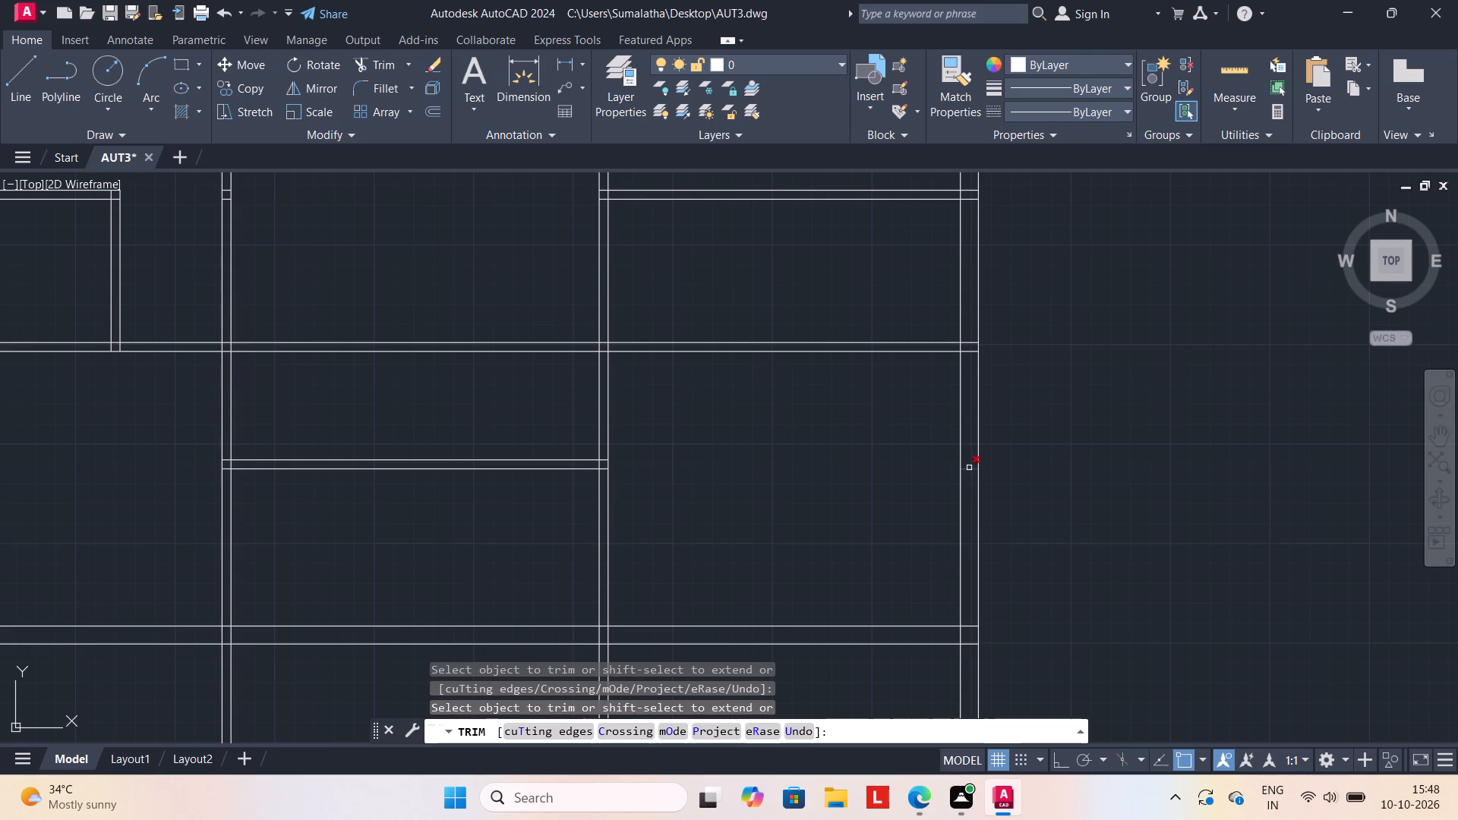
pyautogui.click(969, 468)
pyautogui.scroll(-2, 550, 526)
pyautogui.moveTo(521, 526); pyautogui.dragTo(697, 517, button='middle')
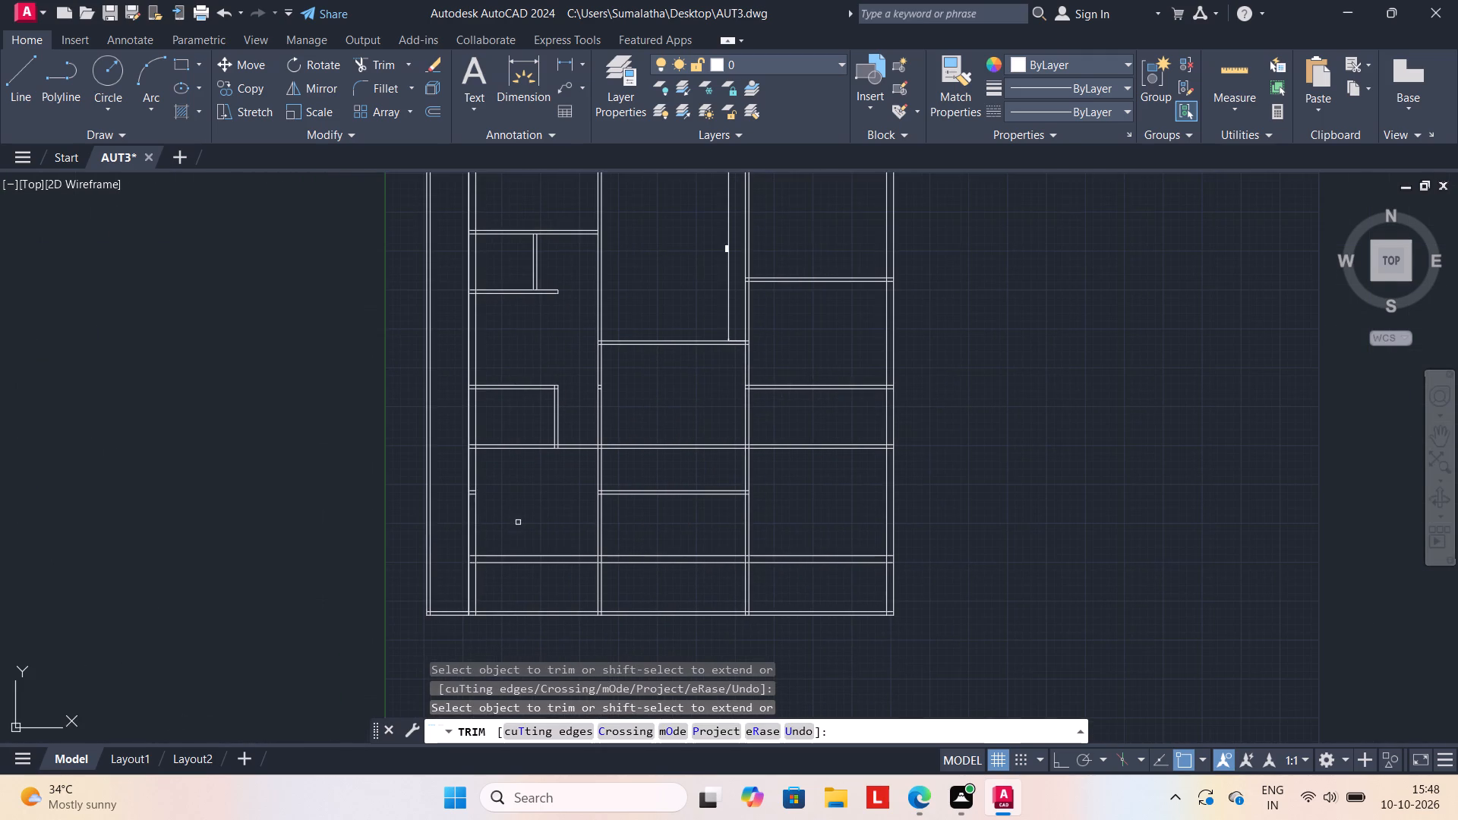
pyautogui.scroll(3, 472, 503)
pyautogui.moveTo(466, 449); pyautogui.dragTo(454, 511)
pyautogui.scroll(-3, 688, 528)
pyautogui.moveTo(862, 547); pyautogui.dragTo(862, 569, button='middle')
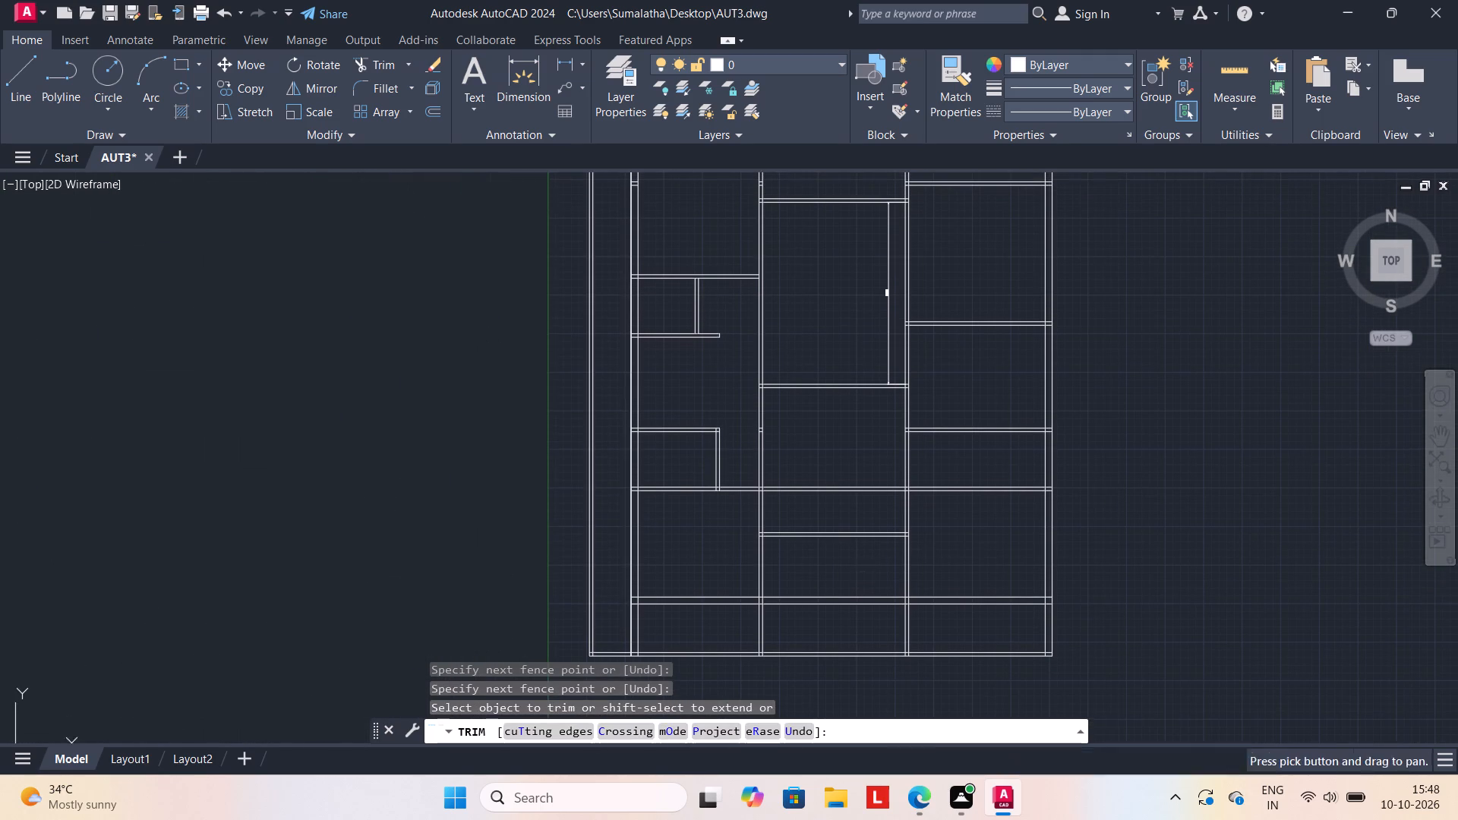
pyautogui.press('Escape')
pyautogui.press('Escape')
# Offset the inner line of the middle column's left wall 9'10" to the right.
pyautogui.scroll(1, 833, 563)
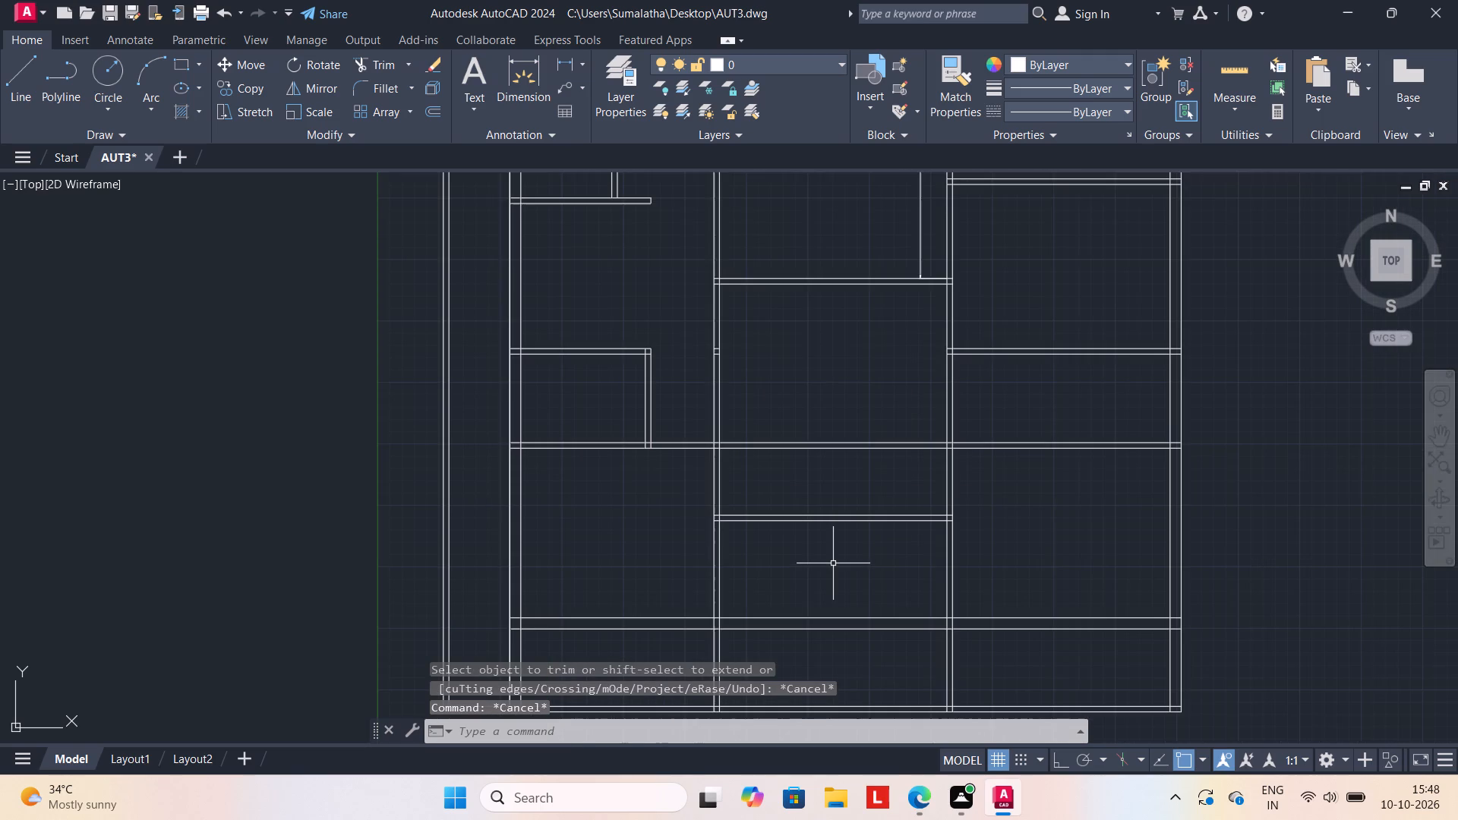
pyautogui.press('o')
pyautogui.press('Return')
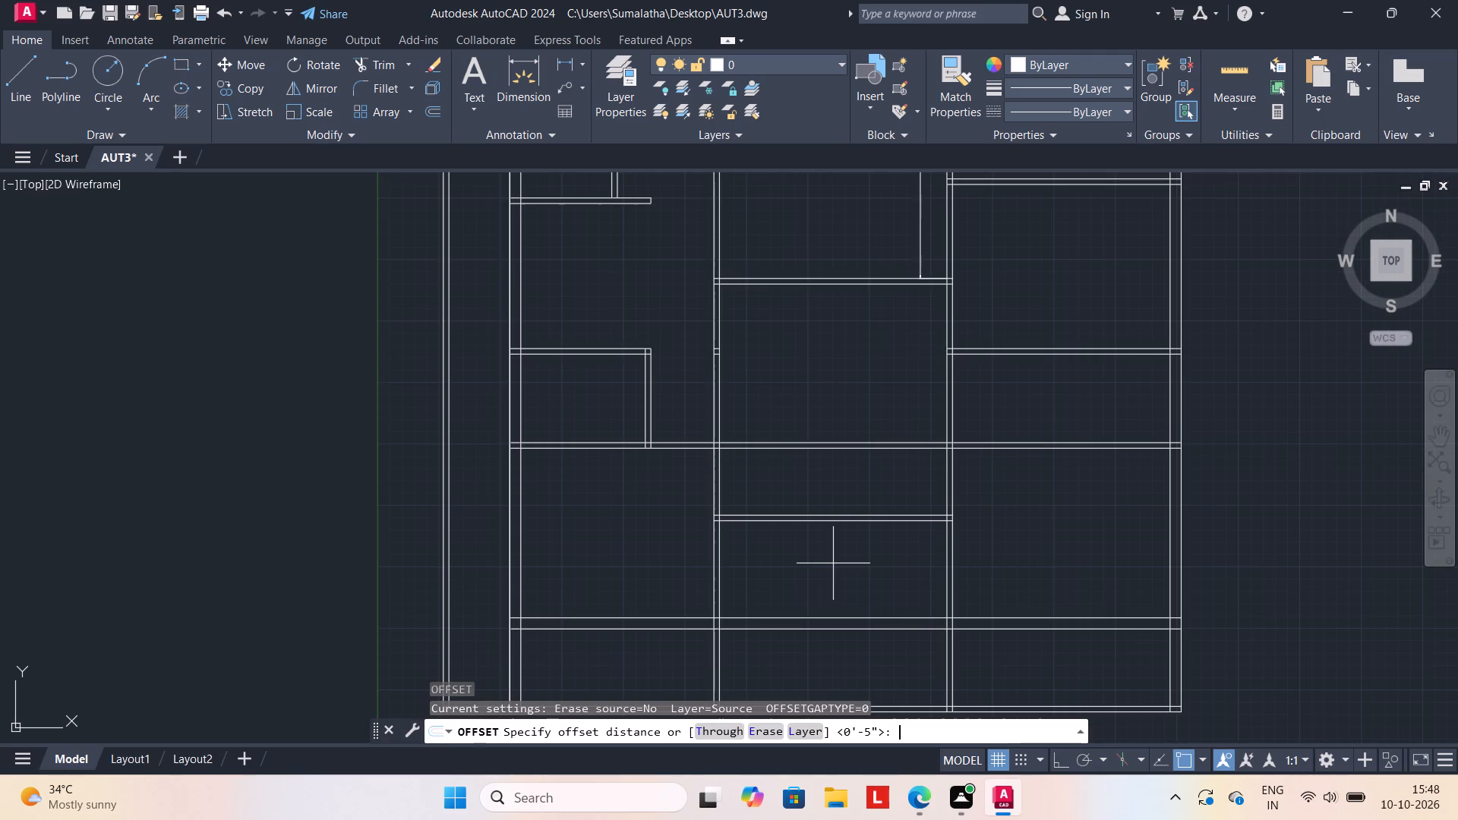
pyautogui.write("9'")
pyautogui.write('10')
pyautogui.hotkey('shift', '"')
pyautogui.press('Return')
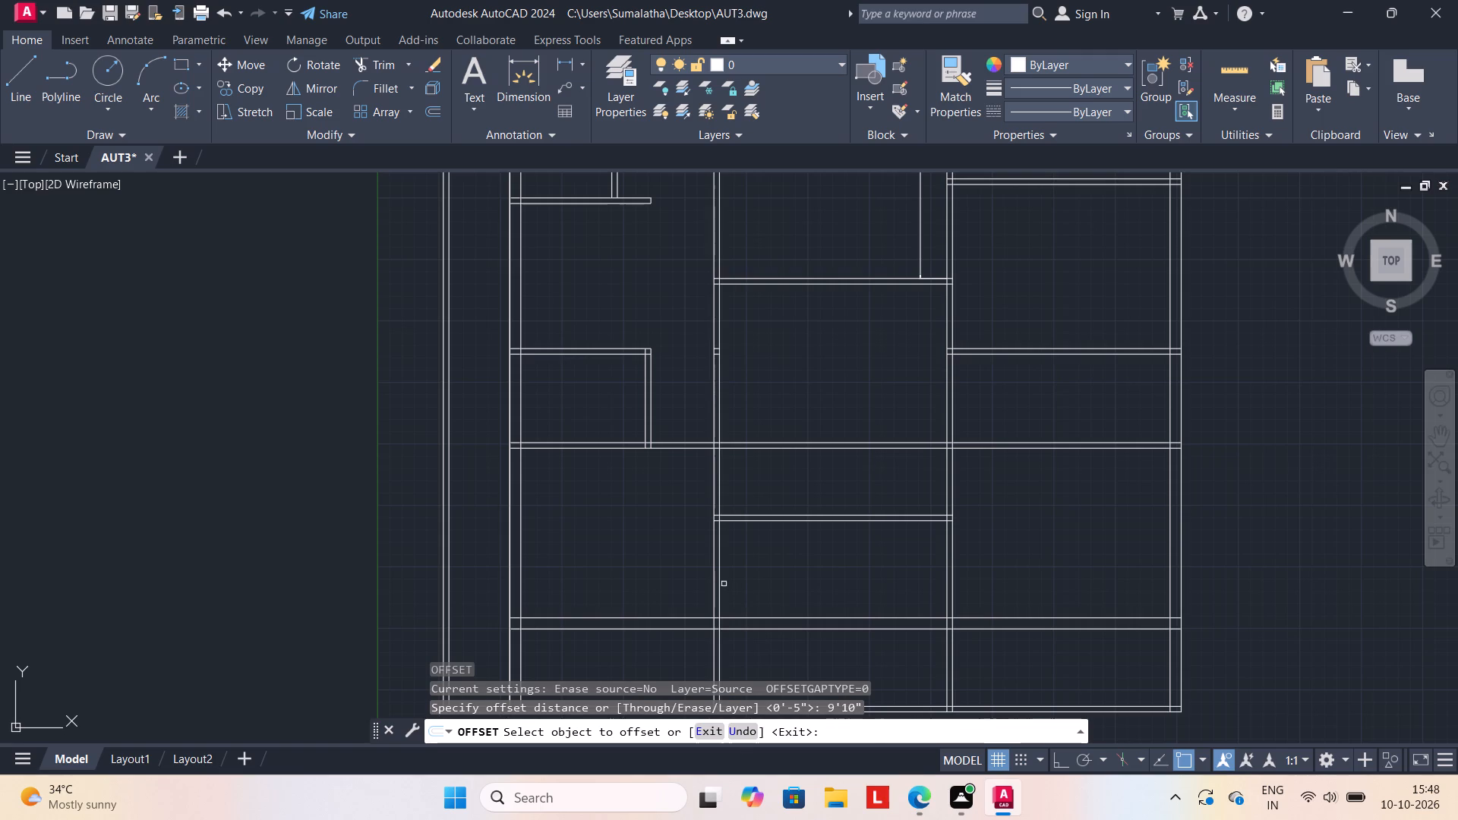
pyautogui.moveTo(720, 584); pyautogui.dragTo(727, 584)
pyautogui.click(766, 586)
pyautogui.press('Escape')
pyautogui.press('Escape')
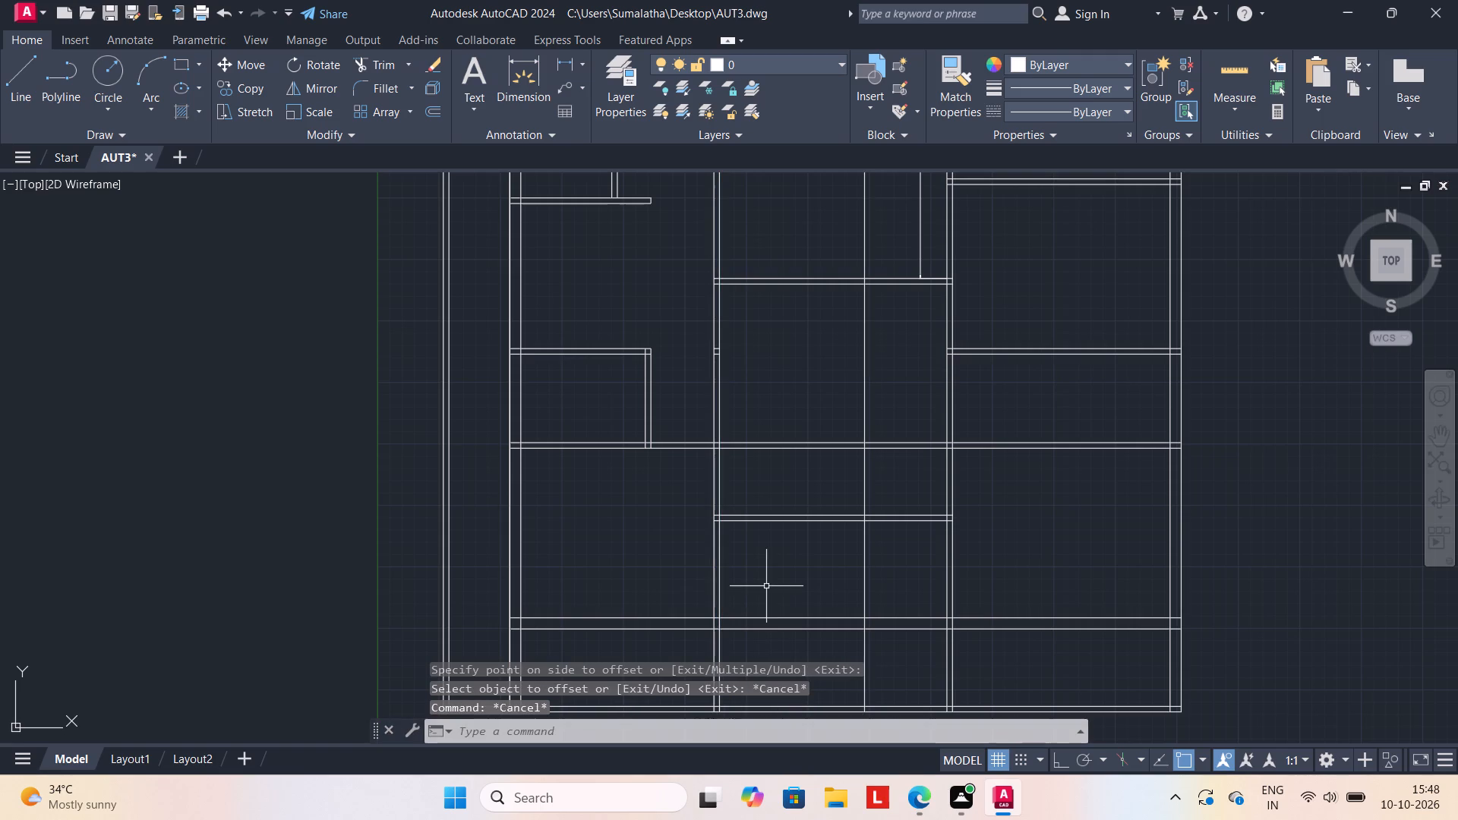
# Offset the new vertical line in the middle column 4.5" to the right to form a partition.
pyautogui.press('o')
pyautogui.press('Return')
pyautogui.write('4.')
pyautogui.press('5')
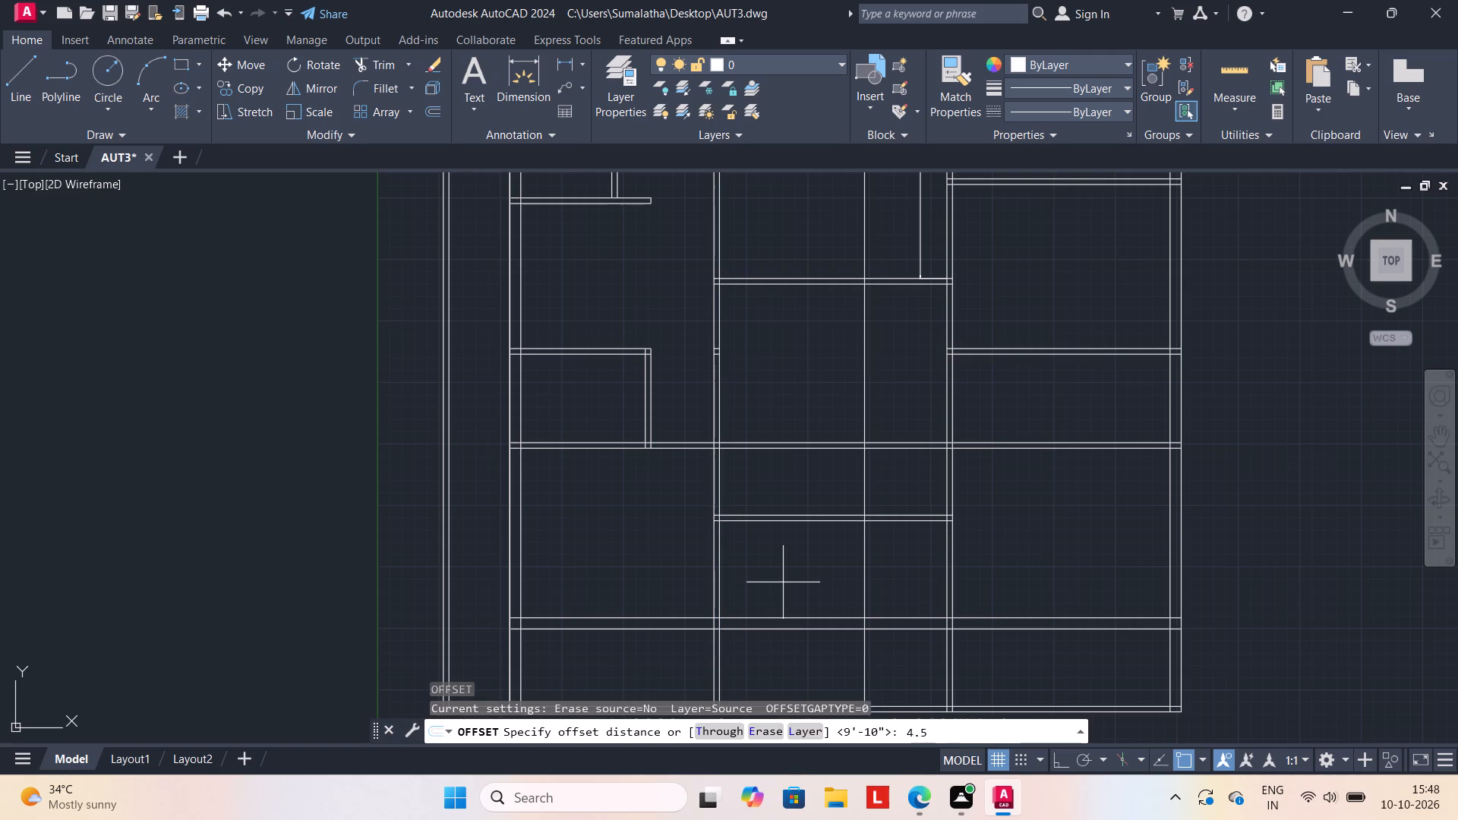
pyautogui.hotkey('shift', '"')
pyautogui.press('Return')
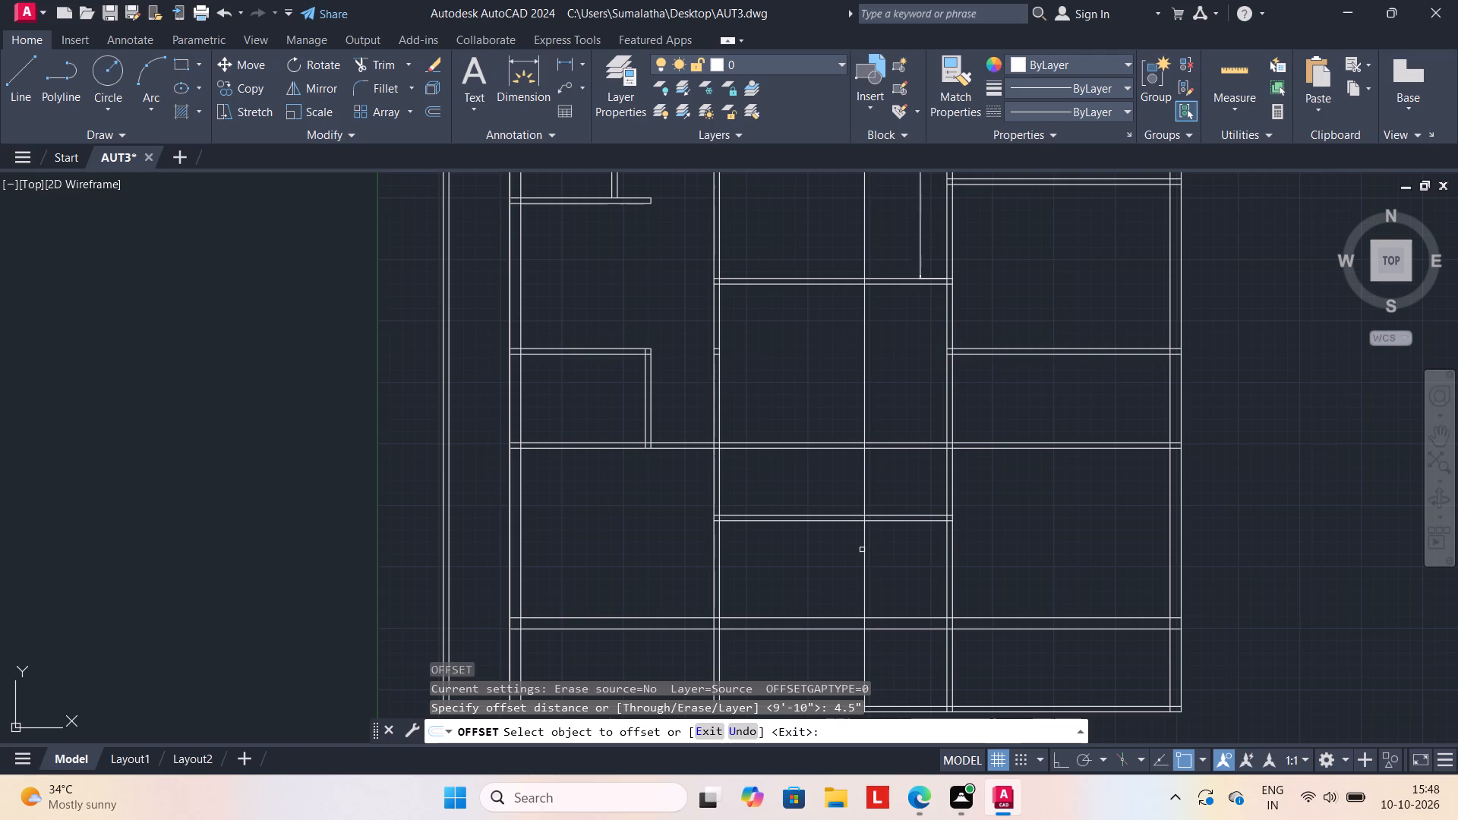
pyautogui.moveTo(863, 545); pyautogui.dragTo(873, 547)
pyautogui.click(882, 547)
pyautogui.press('Escape')
pyautogui.press('Escape')
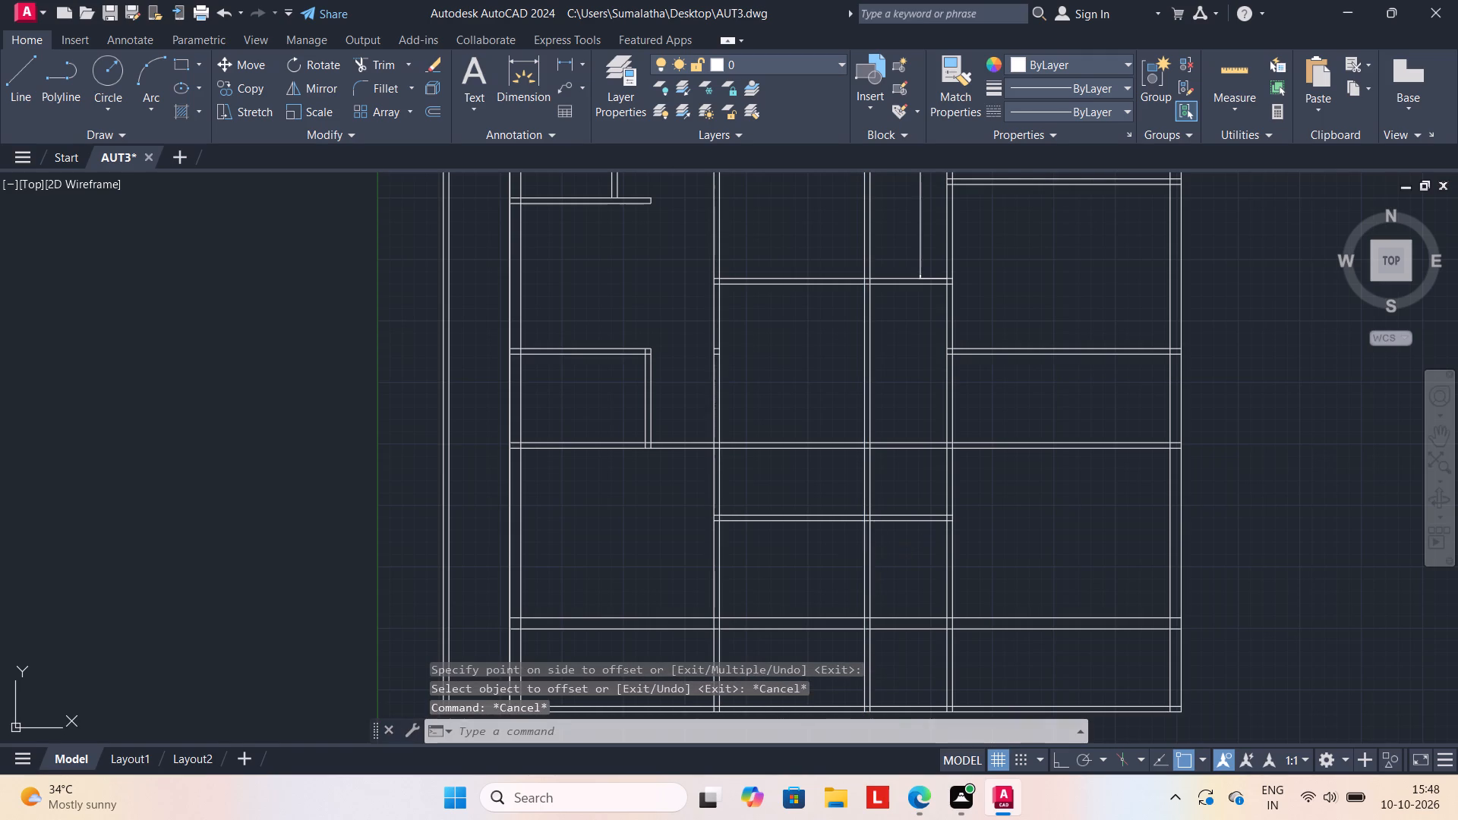
# Trim the vertical partition above the middle column's lower horizontal partition, and trim that horizontal partition's part to its right, including the stub in the right wall.
pyautogui.write('TR')
pyautogui.press('Return')
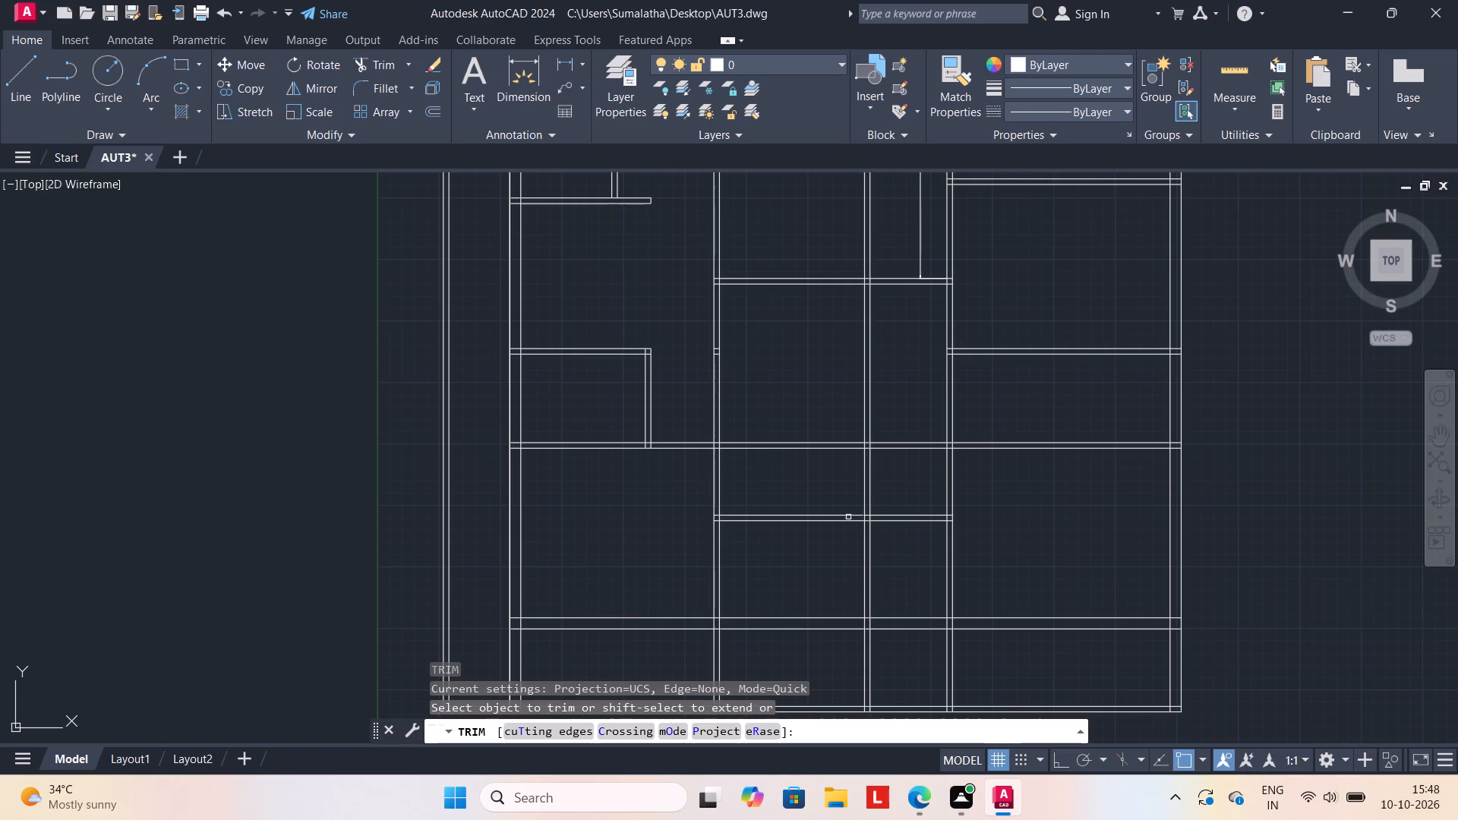
pyautogui.moveTo(847, 484); pyautogui.dragTo(900, 479)
pyautogui.moveTo(908, 501); pyautogui.dragTo(926, 582)
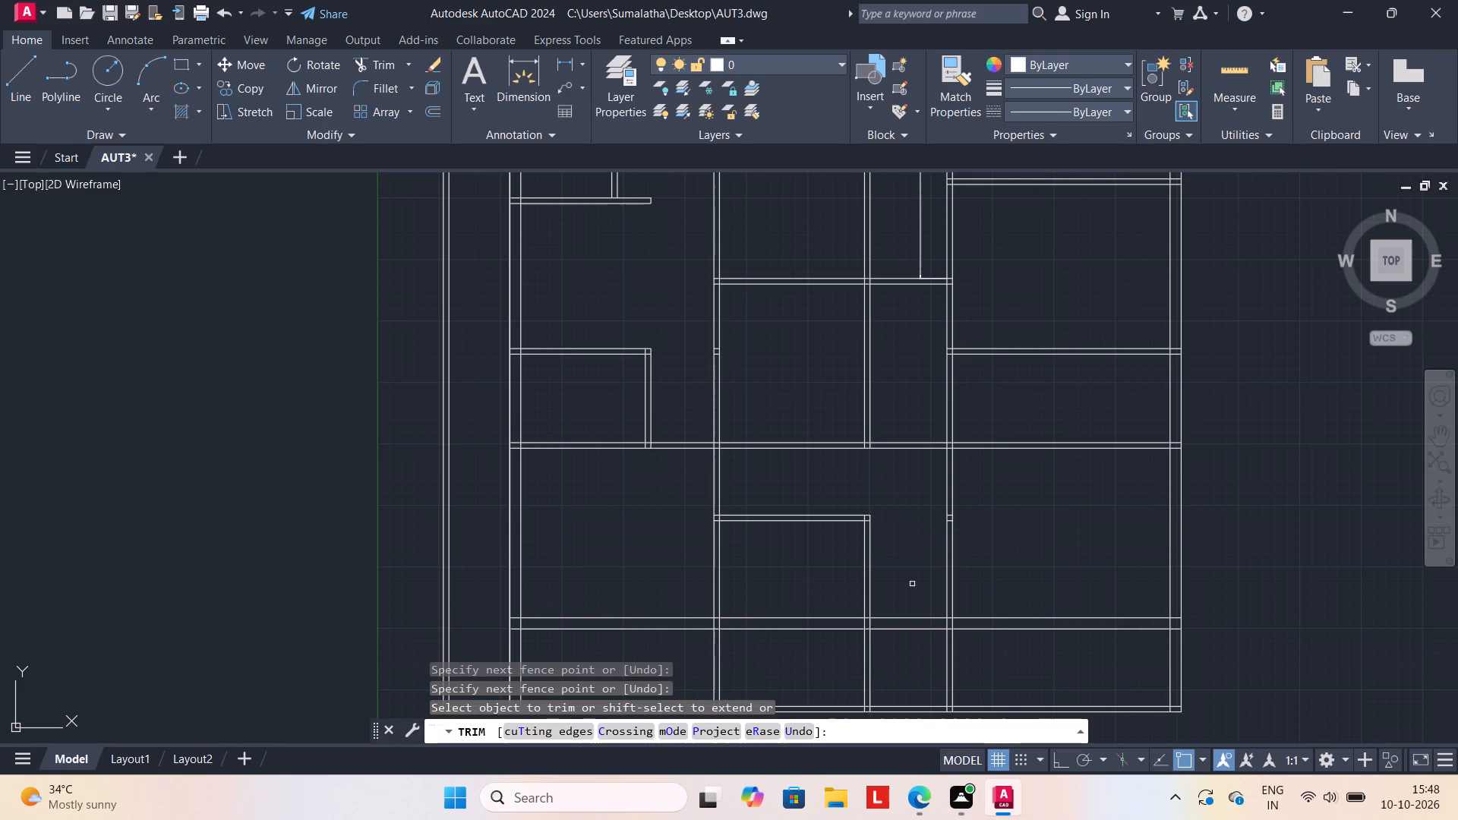
pyautogui.scroll(2, 945, 528)
pyautogui.moveTo(950, 490); pyautogui.dragTo(958, 522)
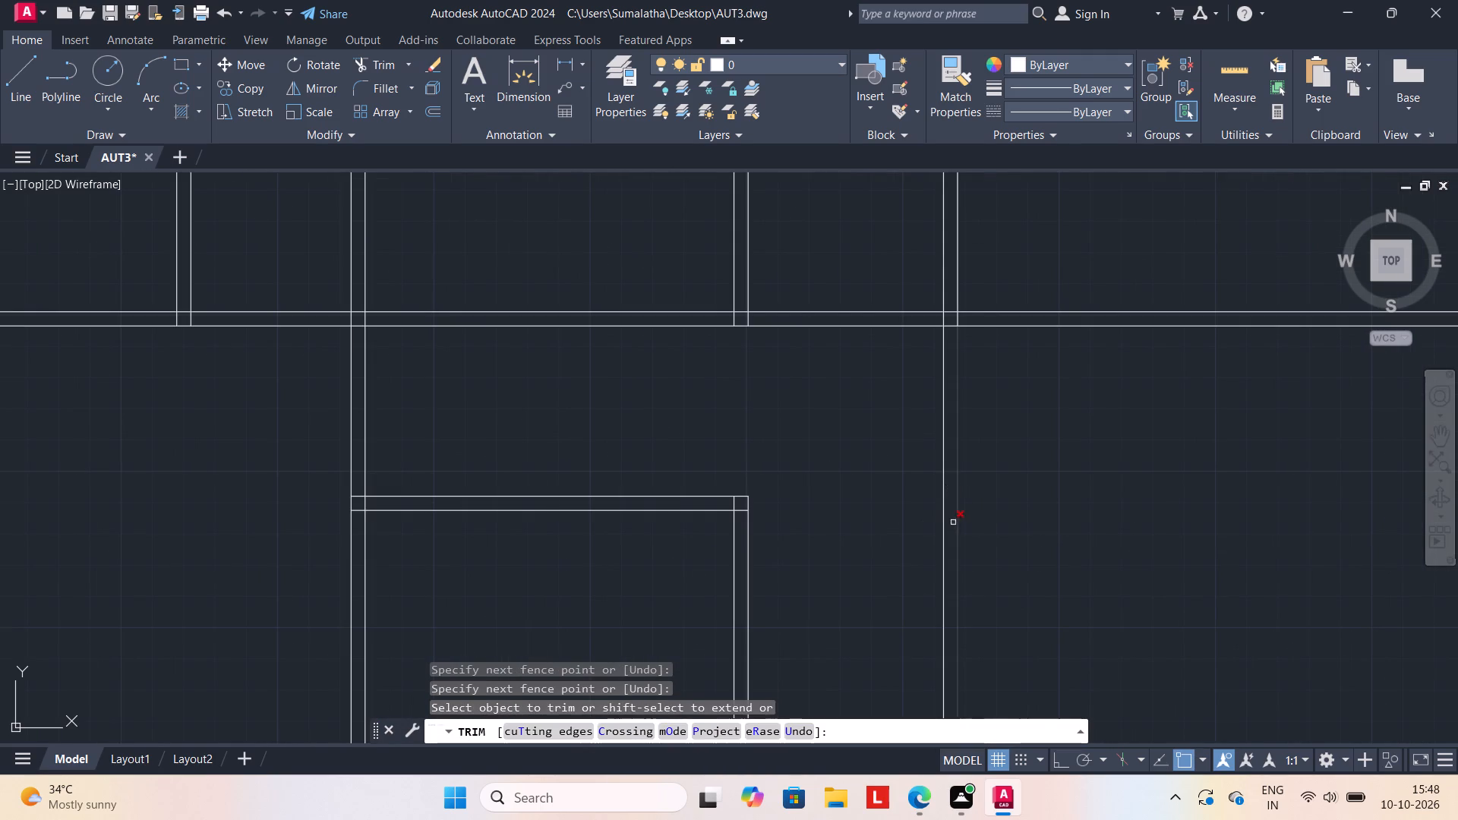
pyautogui.scroll(-2, 874, 495)
pyautogui.moveTo(856, 491); pyautogui.dragTo(866, 538, button='middle')
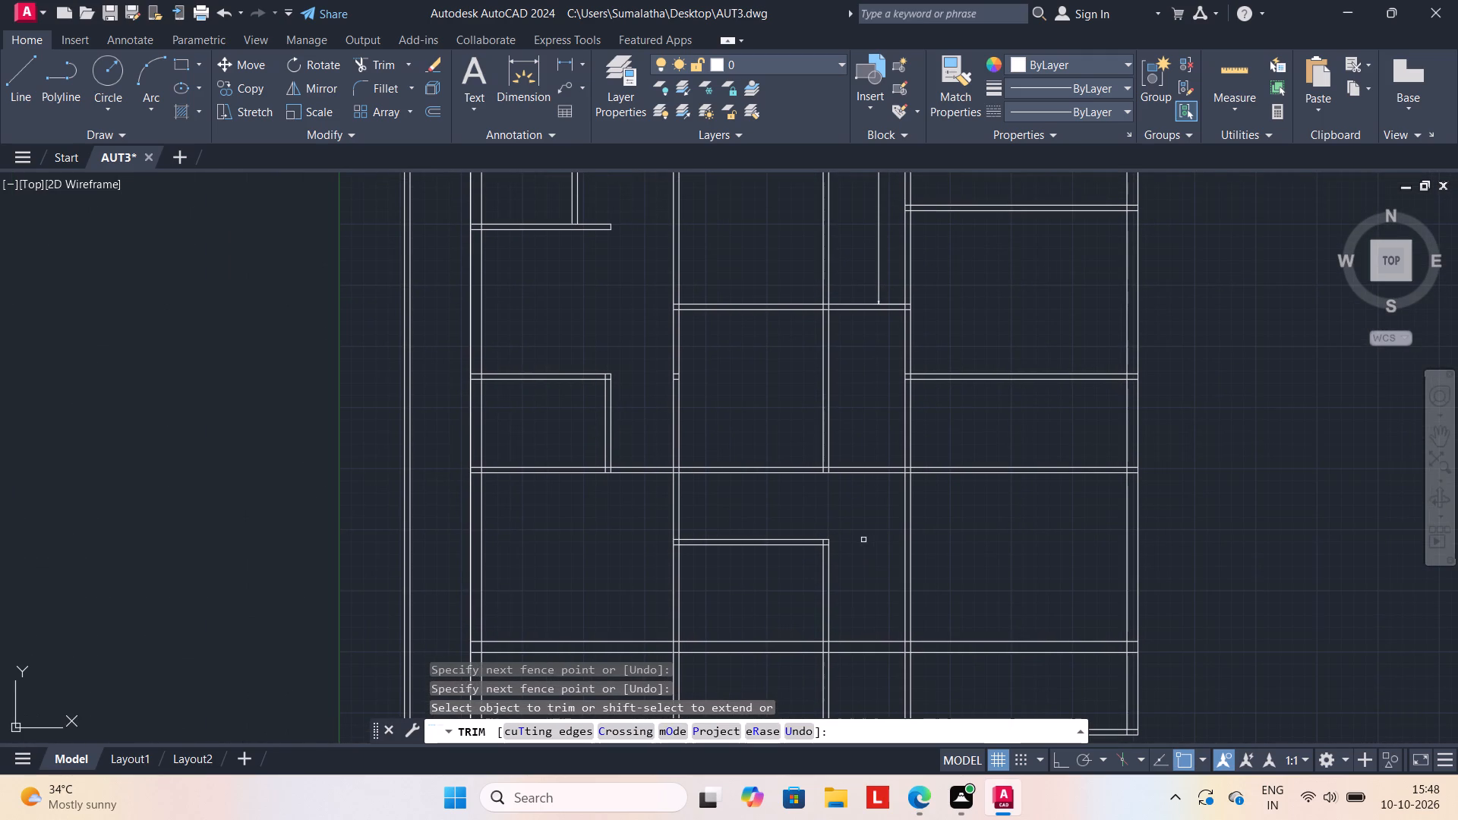
pyautogui.press('Escape')
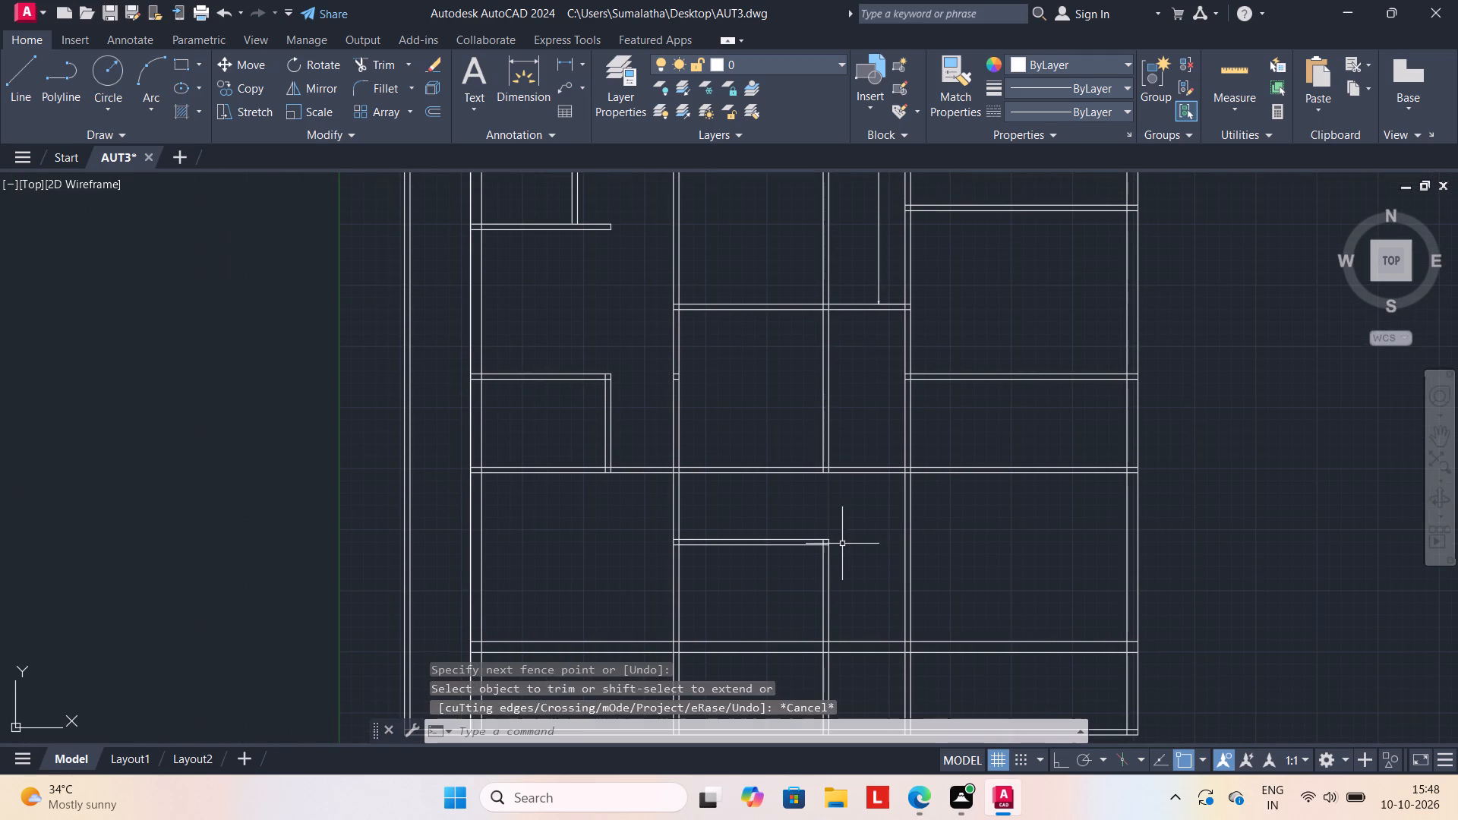
pyautogui.press('Escape')
# Extend both lines of the lower horizontal partition to the middle column's right wall.
pyautogui.scroll(1, 781, 541)
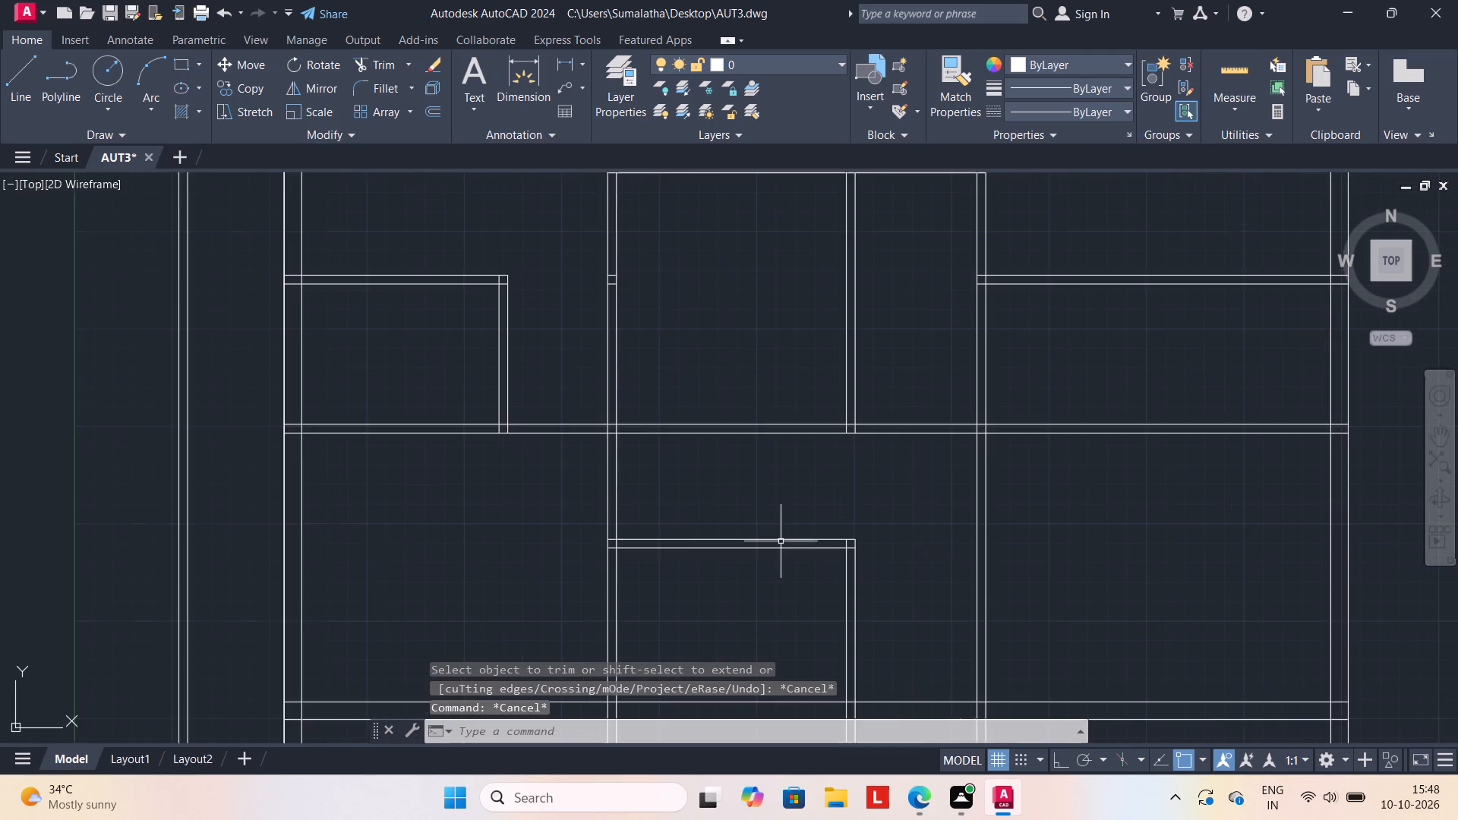
pyautogui.scroll(2, 781, 542)
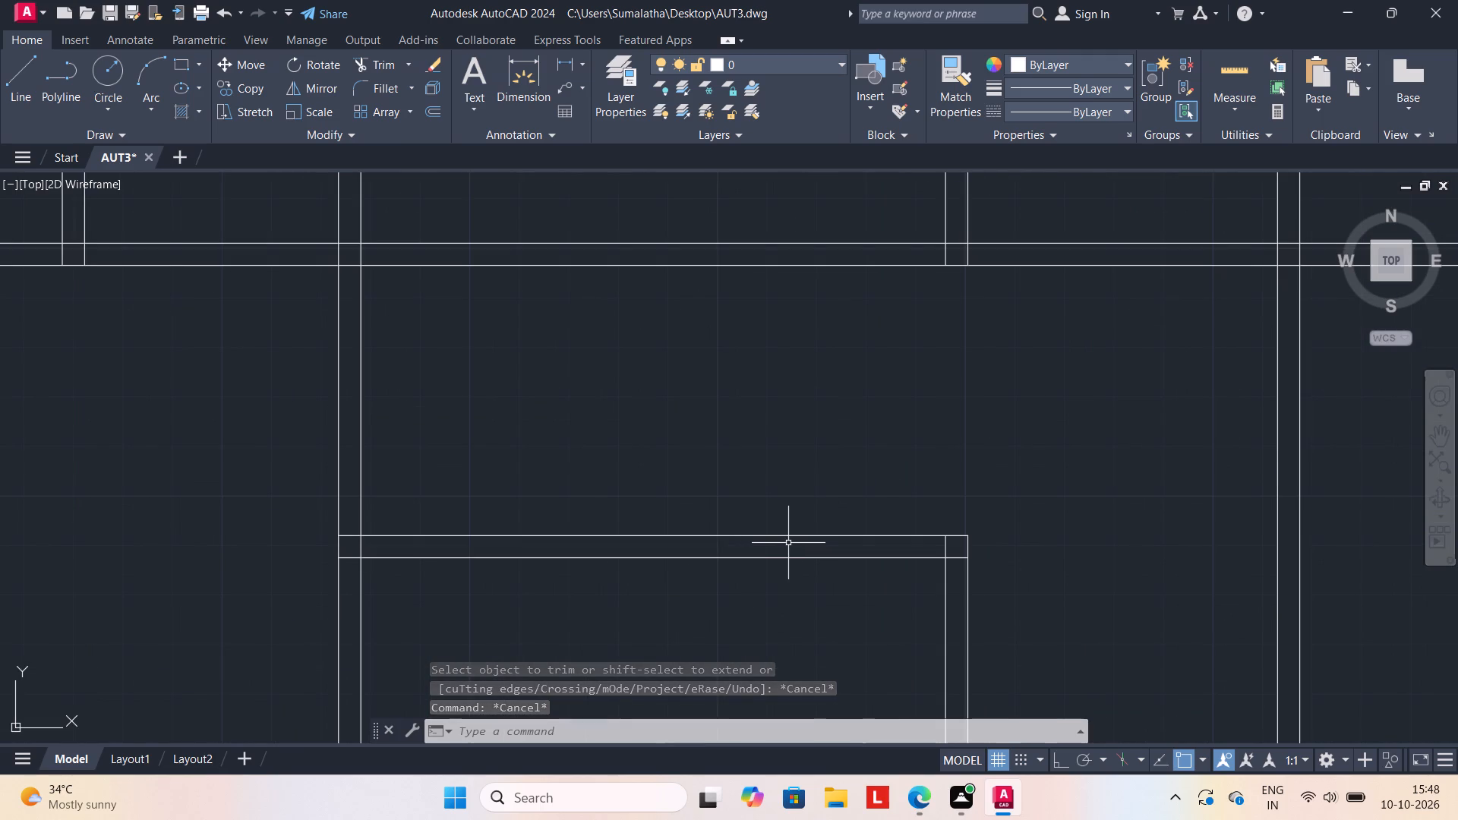
pyautogui.write('EX')
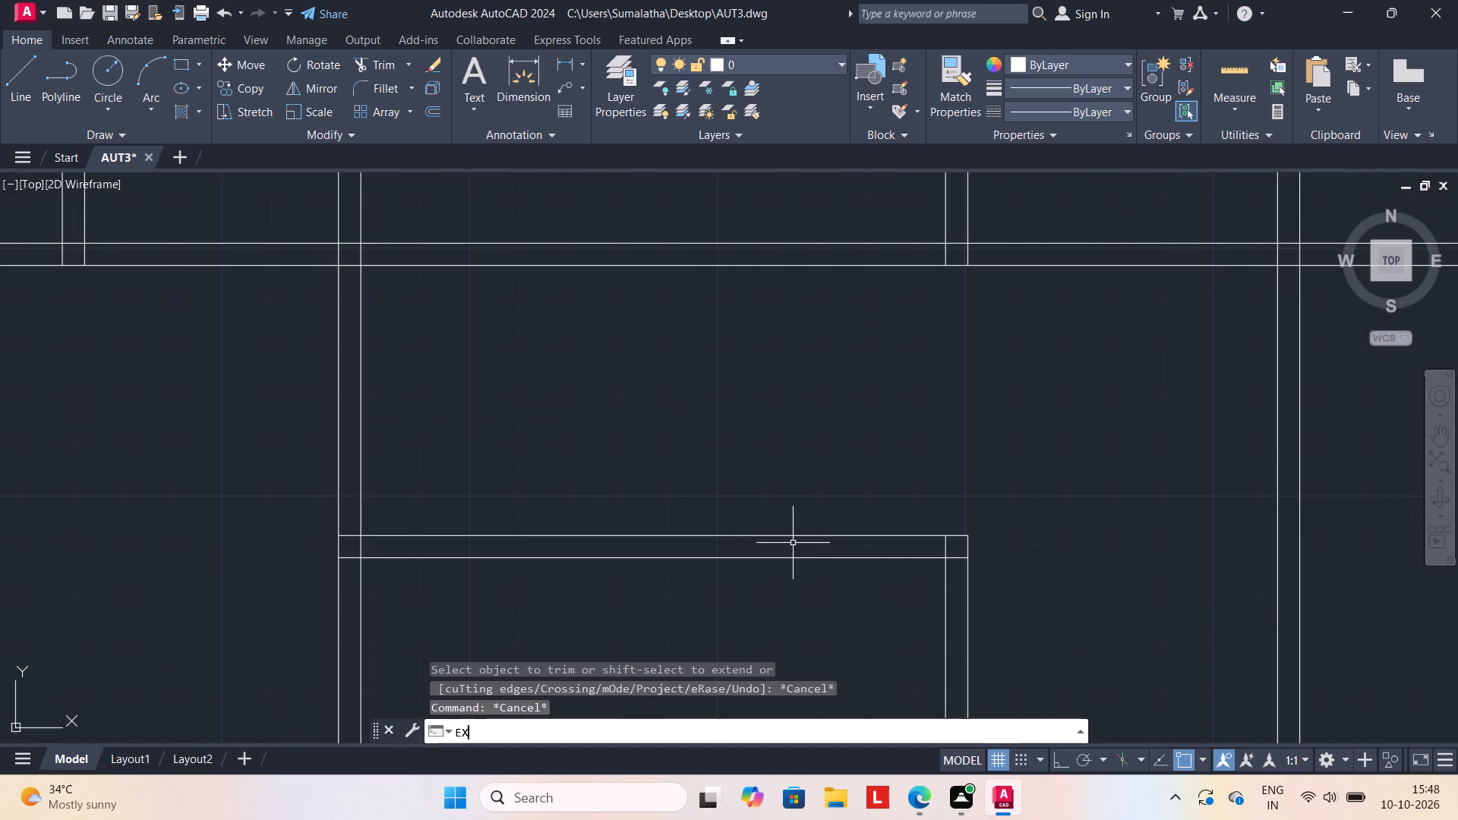
pyautogui.press('Return')
pyautogui.click(894, 532)
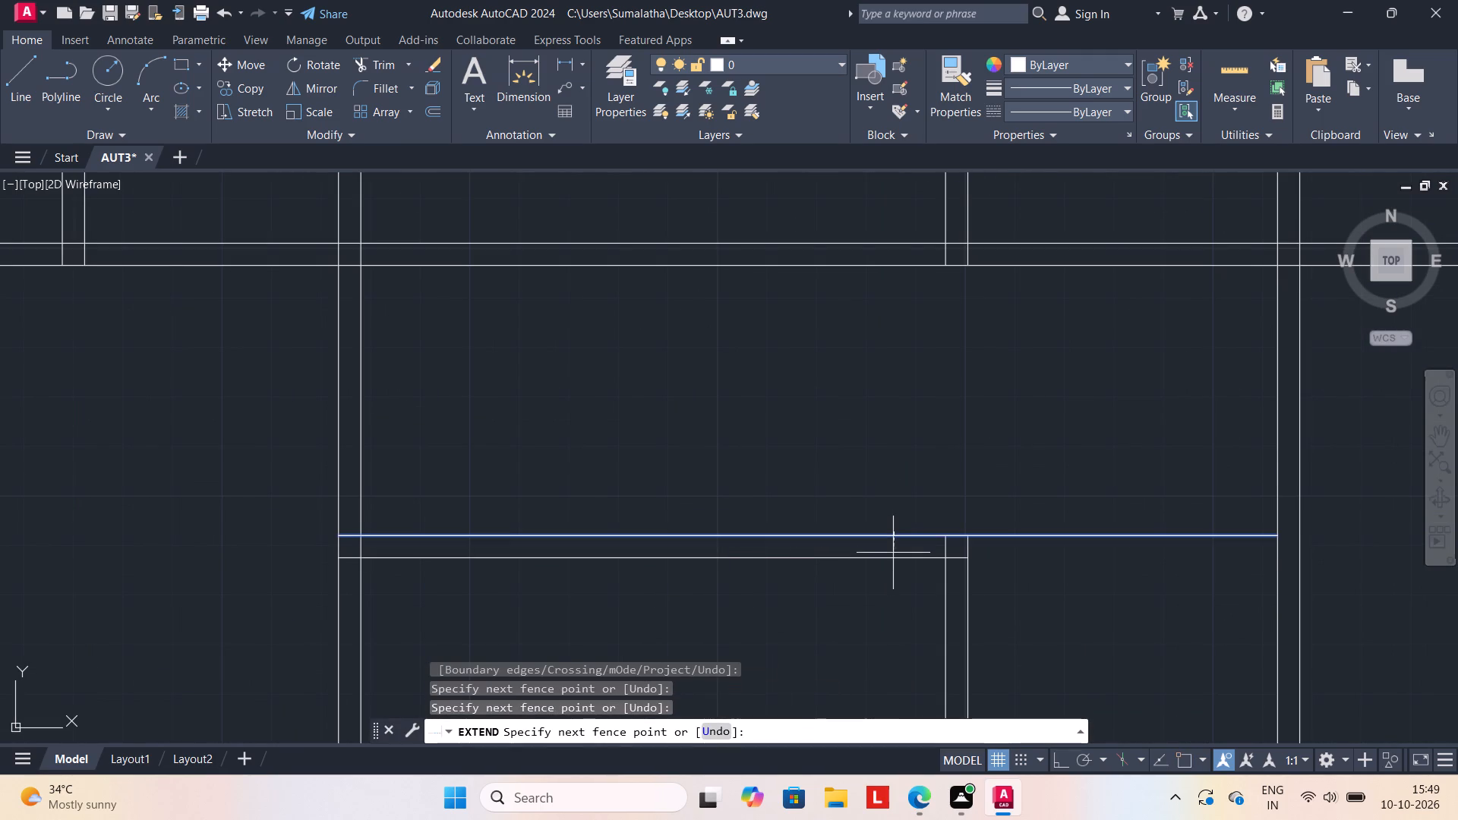
pyautogui.click(893, 559)
pyautogui.scroll(-2, 916, 486)
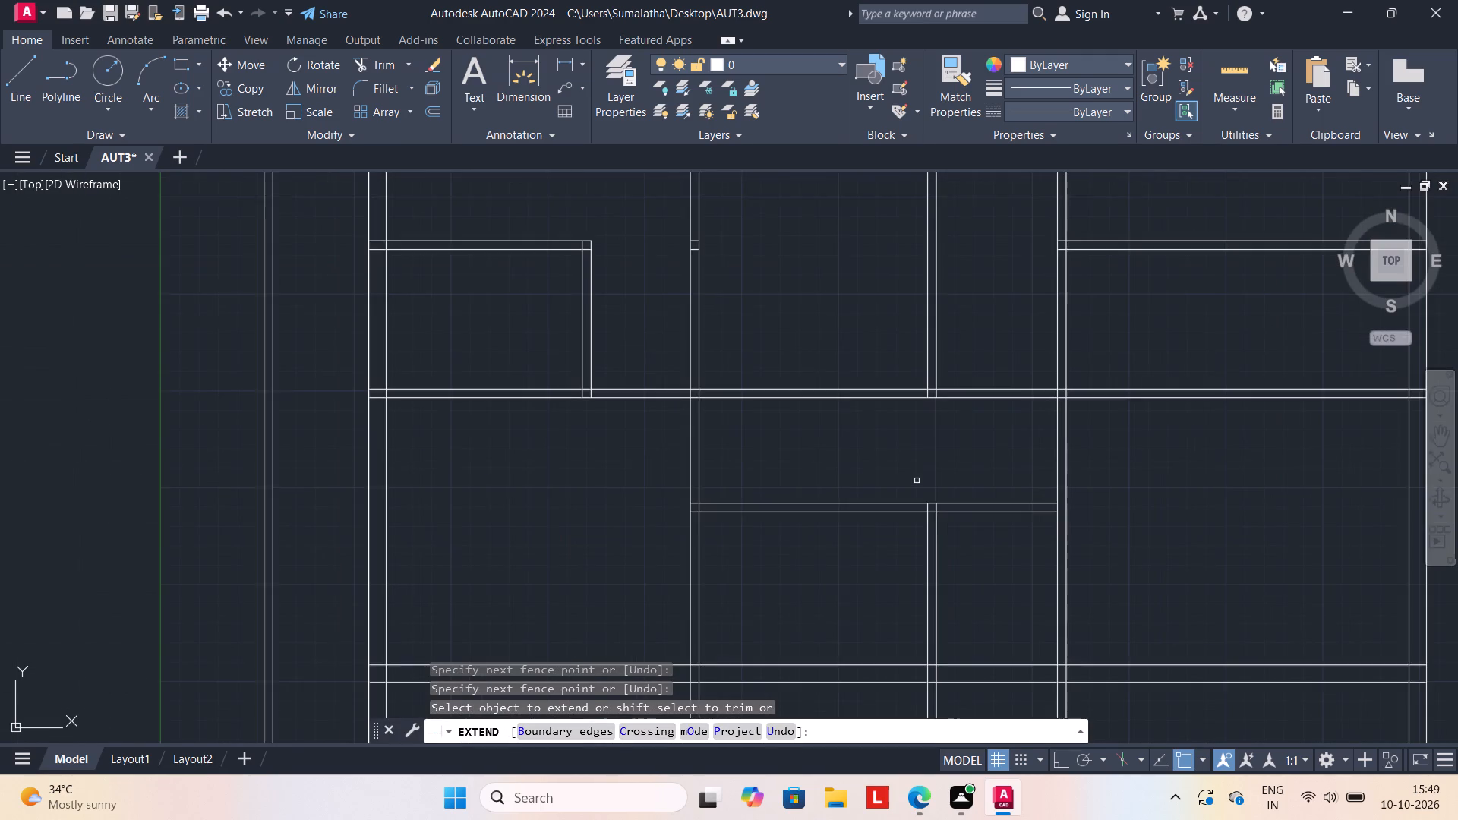
pyautogui.moveTo(917, 480); pyautogui.dragTo(918, 533, button='middle')
pyautogui.press('Escape')
pyautogui.scroll(-1, 918, 533)
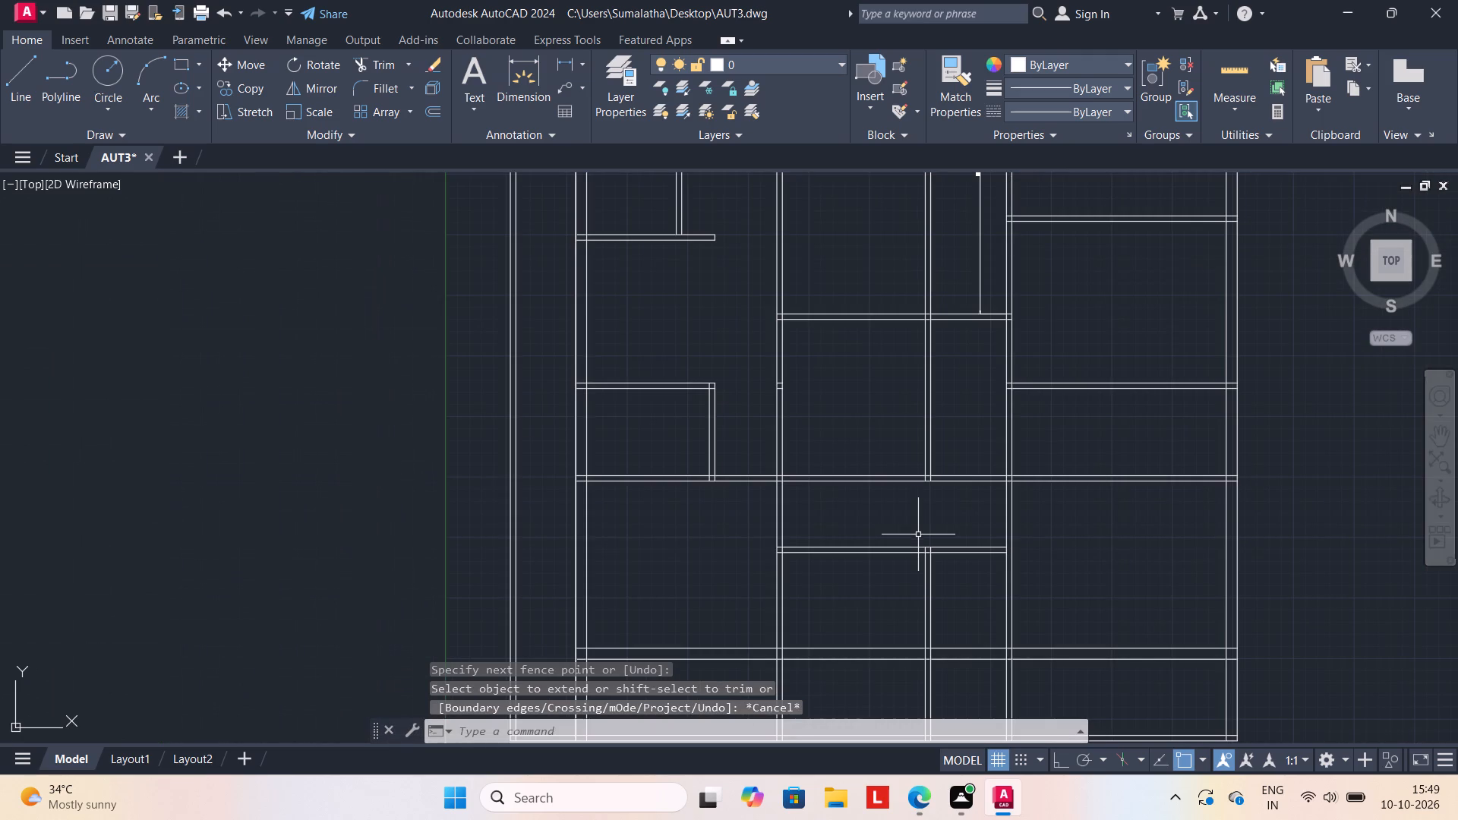
pyautogui.press('Escape')
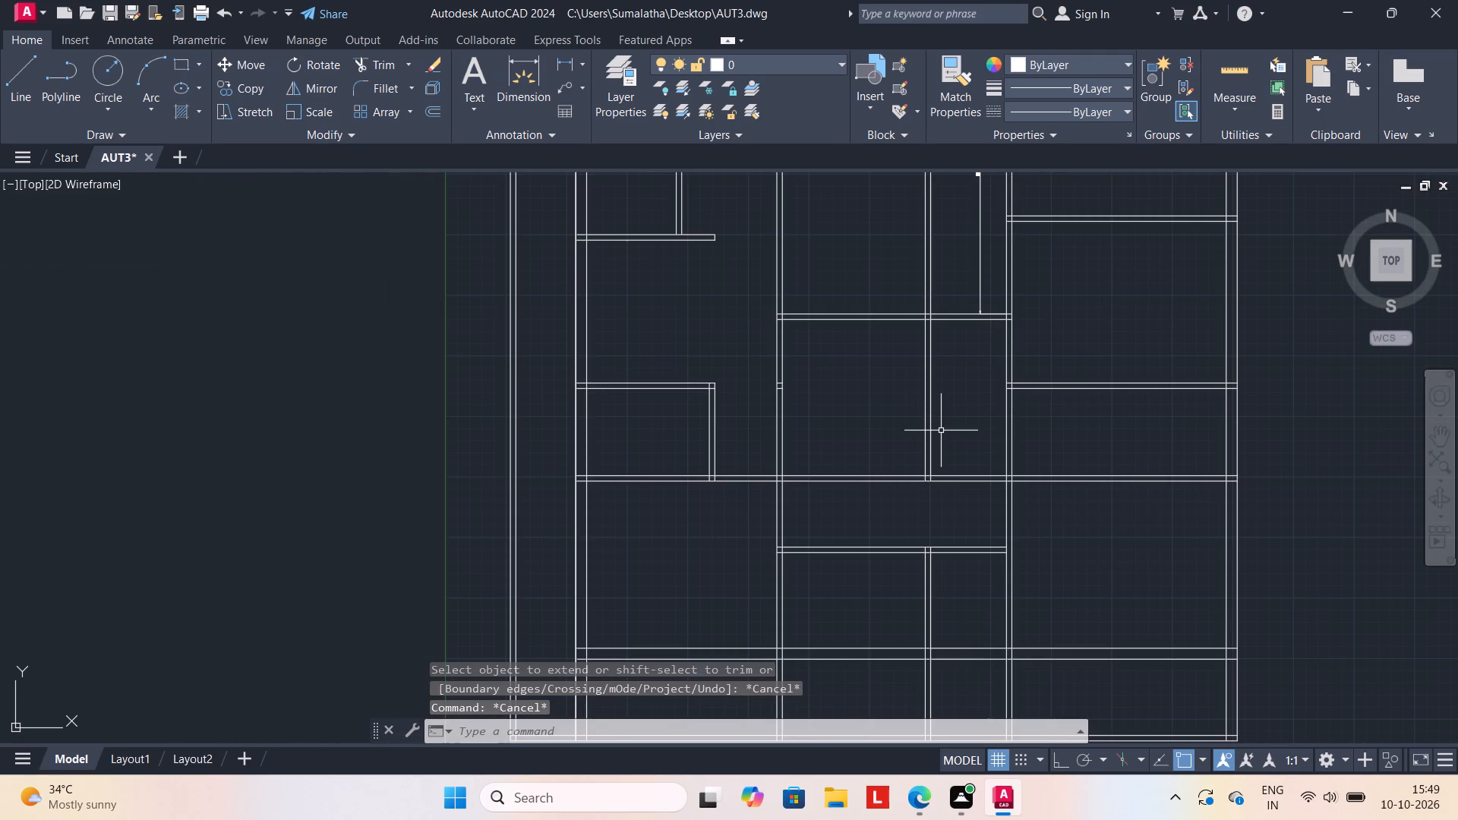
# Trim the vertical partition's lines out of the middle column's upper rooms, and remove the single vertical line beside that column's right wall.
pyautogui.write('TR')
pyautogui.press('Return')
pyautogui.moveTo(957, 384); pyautogui.dragTo(898, 404)
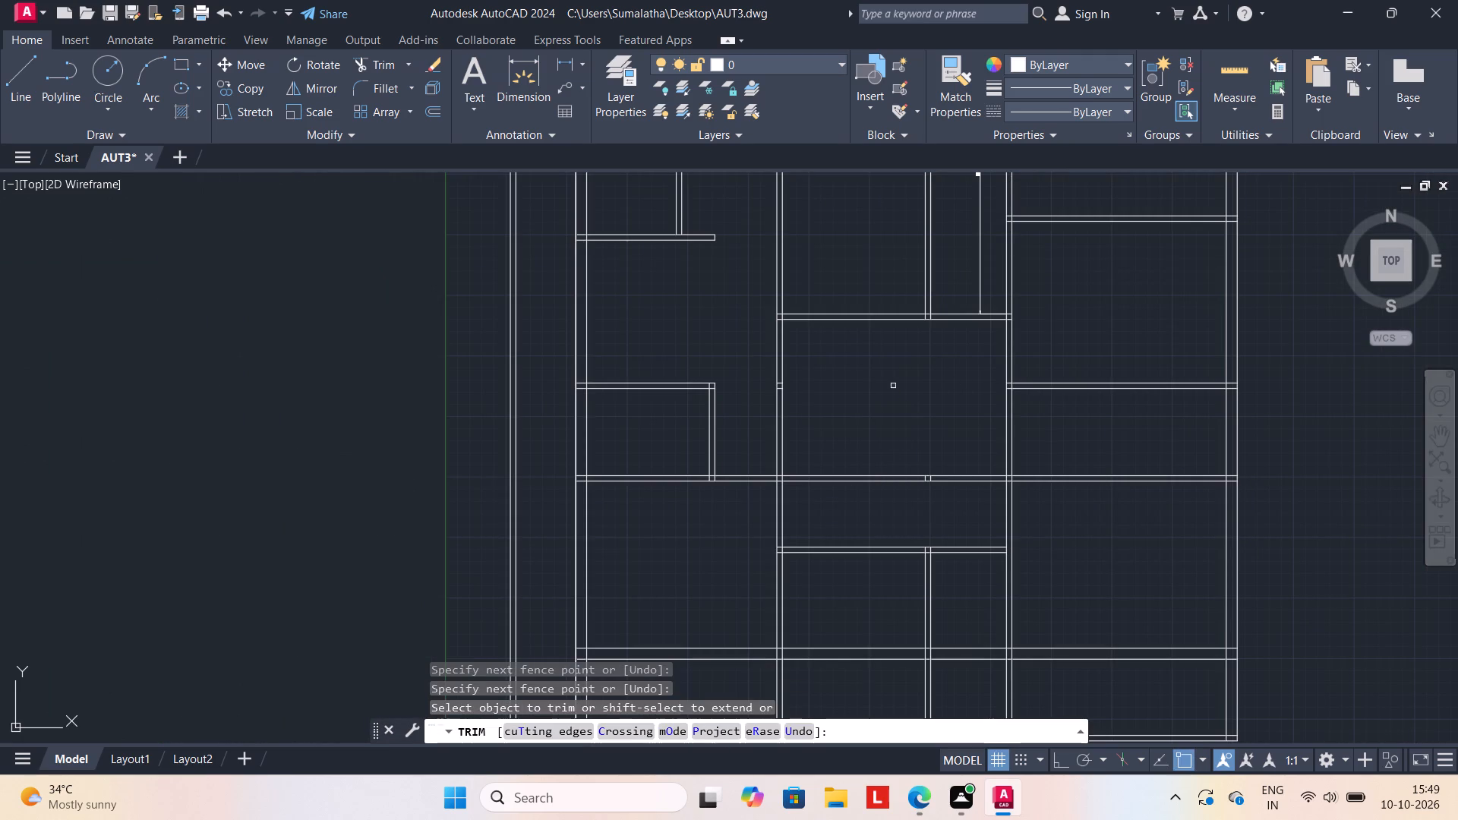
pyautogui.moveTo(950, 239); pyautogui.dragTo(886, 248)
pyautogui.scroll(-2, 877, 370)
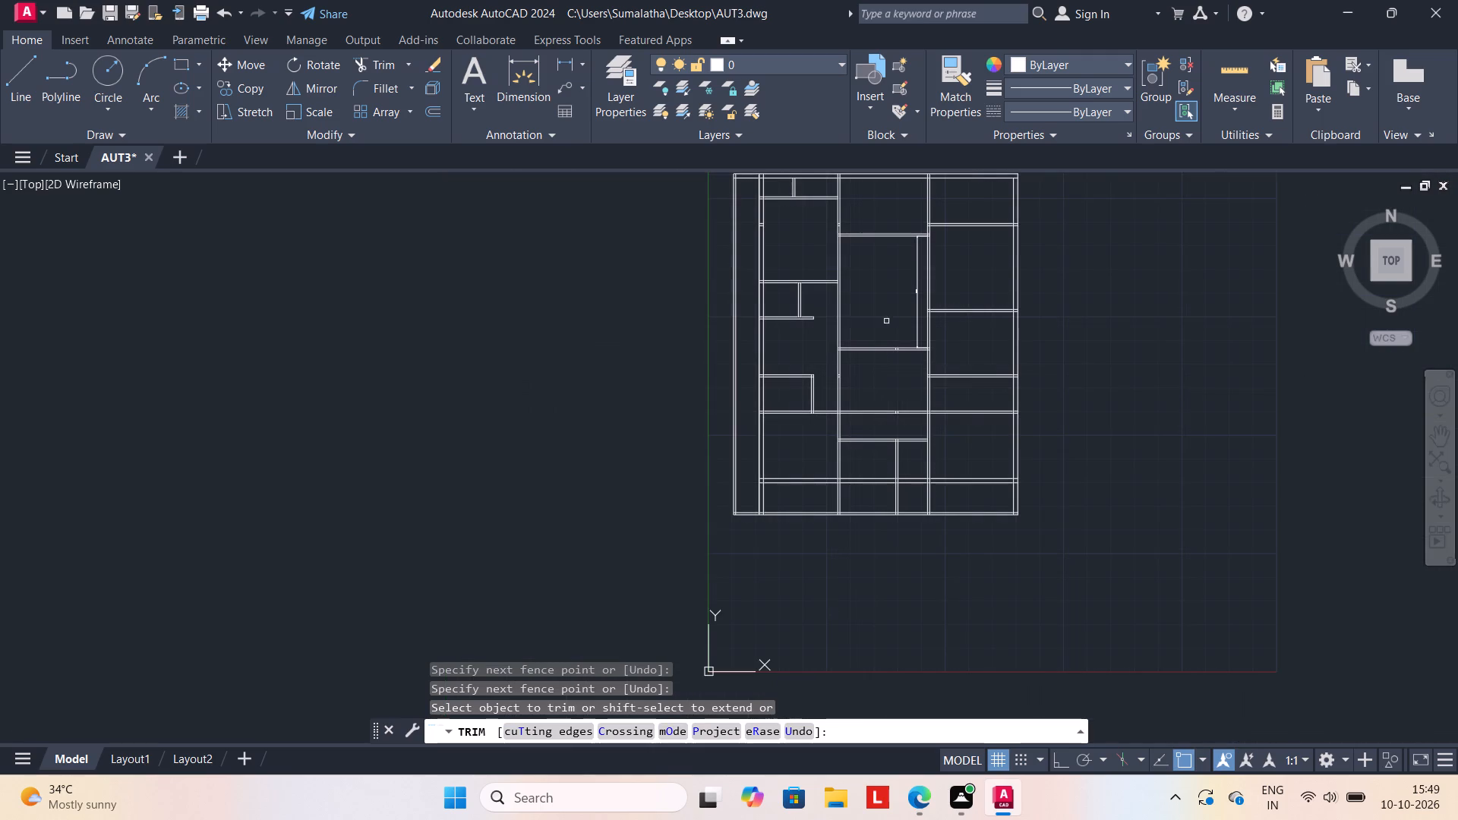
pyautogui.click(917, 295)
pyautogui.scroll(1, 882, 398)
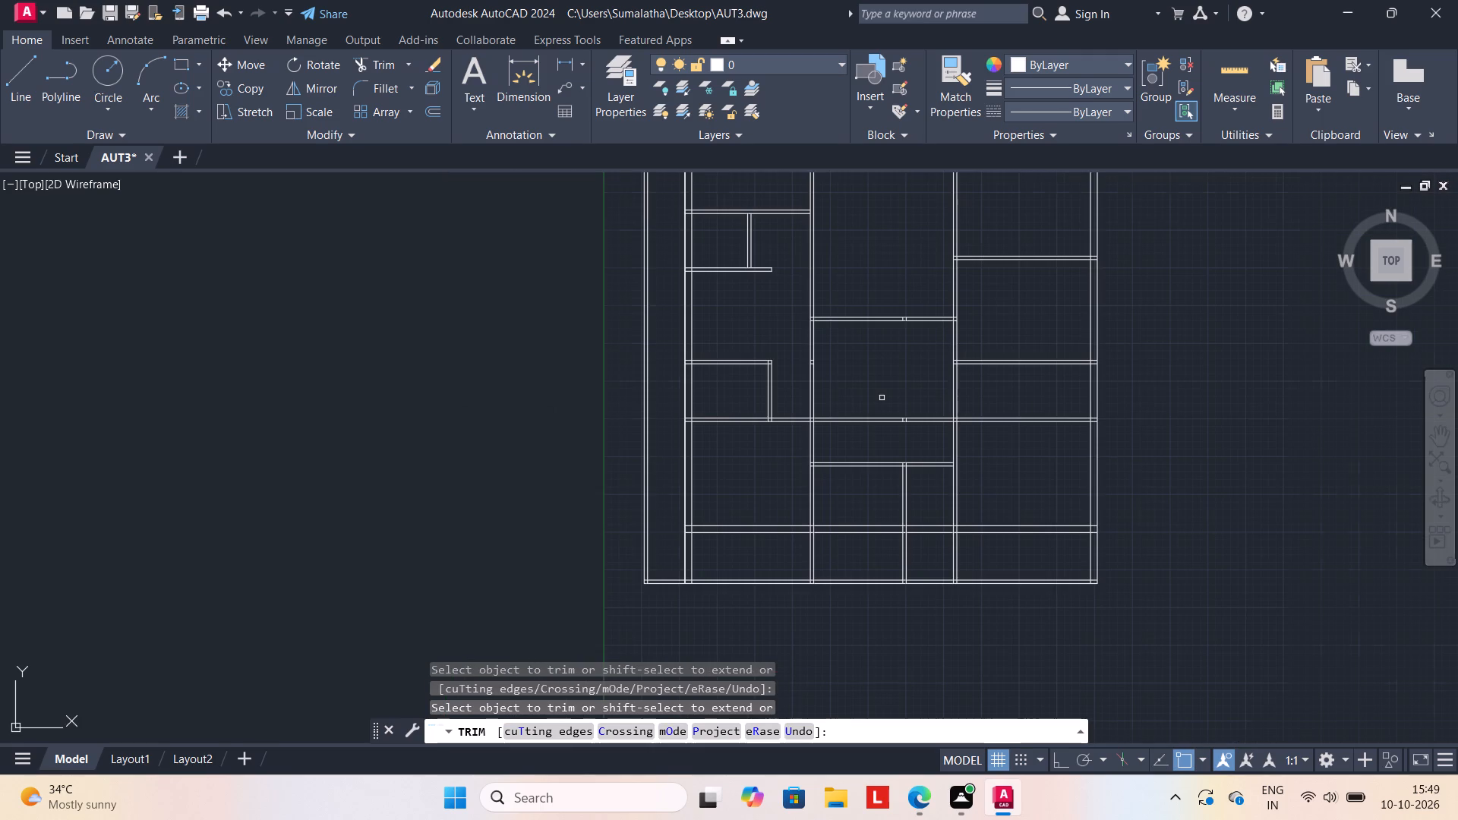
# Trim the horizontal wall above the lower partition out of the middle column, including the small leftover pieces at the former crossing.
pyautogui.moveTo(882, 401); pyautogui.dragTo(882, 443)
pyautogui.moveTo(919, 402); pyautogui.dragTo(929, 444)
pyautogui.moveTo(920, 421); pyautogui.dragTo(877, 424)
pyautogui.moveTo(895, 398); pyautogui.dragTo(893, 433)
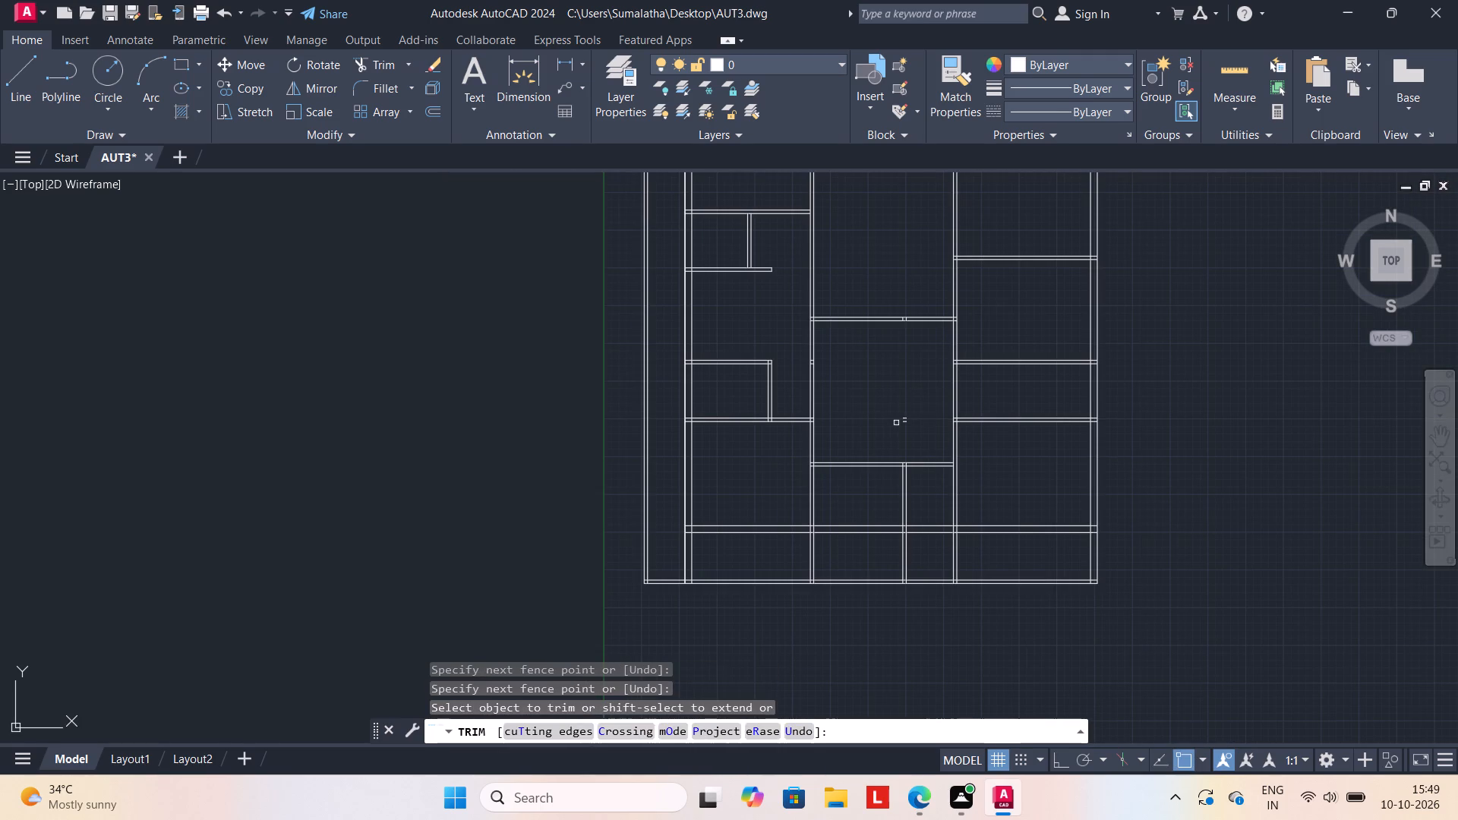
pyautogui.moveTo(906, 408); pyautogui.dragTo(905, 428)
pyautogui.moveTo(907, 418); pyautogui.dragTo(906, 436)
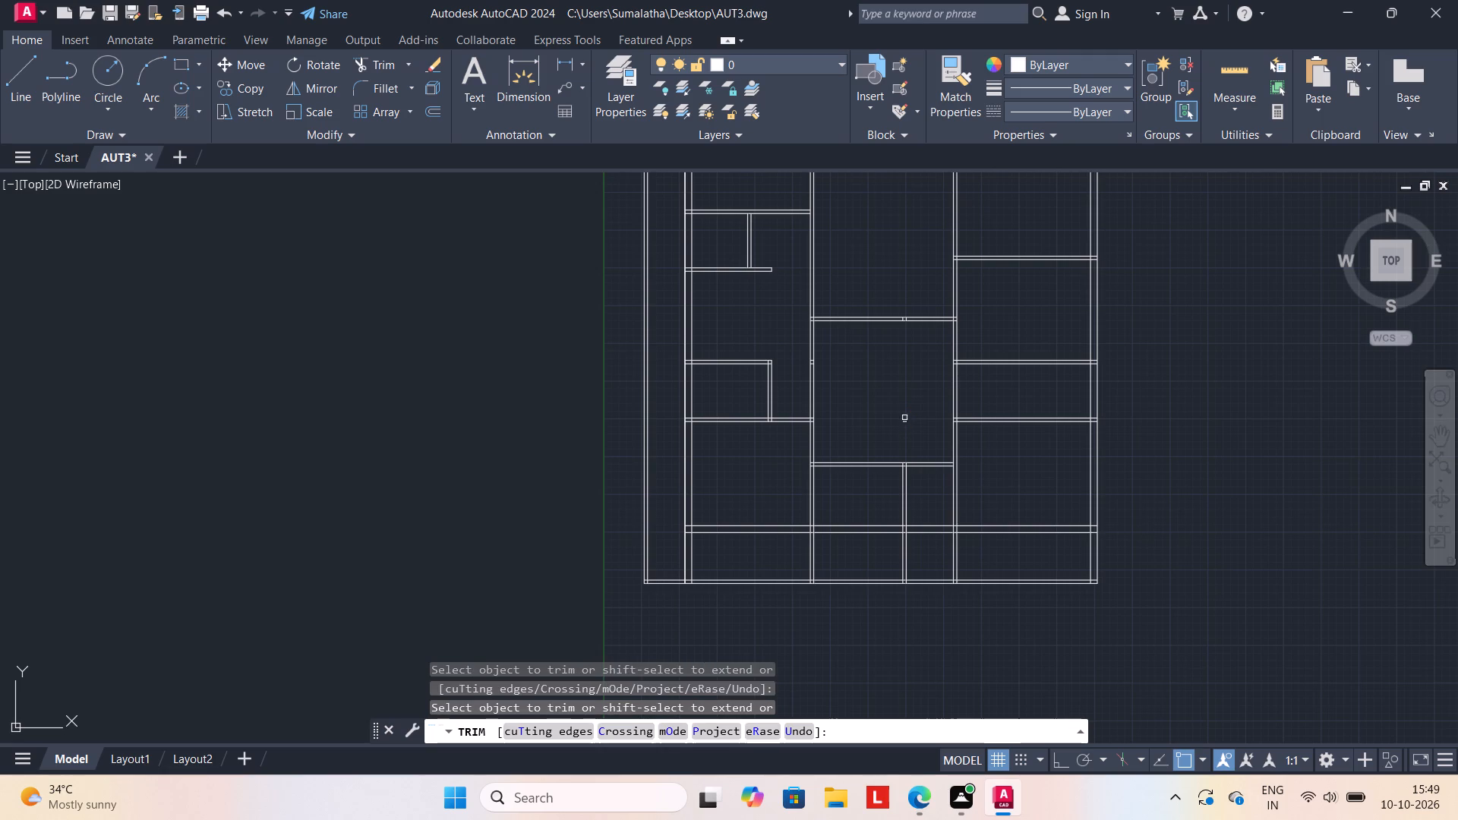
pyautogui.moveTo(904, 414); pyautogui.dragTo(904, 437)
pyautogui.moveTo(903, 408); pyautogui.dragTo(904, 419)
pyautogui.click(903, 412)
pyautogui.moveTo(903, 416); pyautogui.dragTo(904, 425)
pyautogui.click(907, 424)
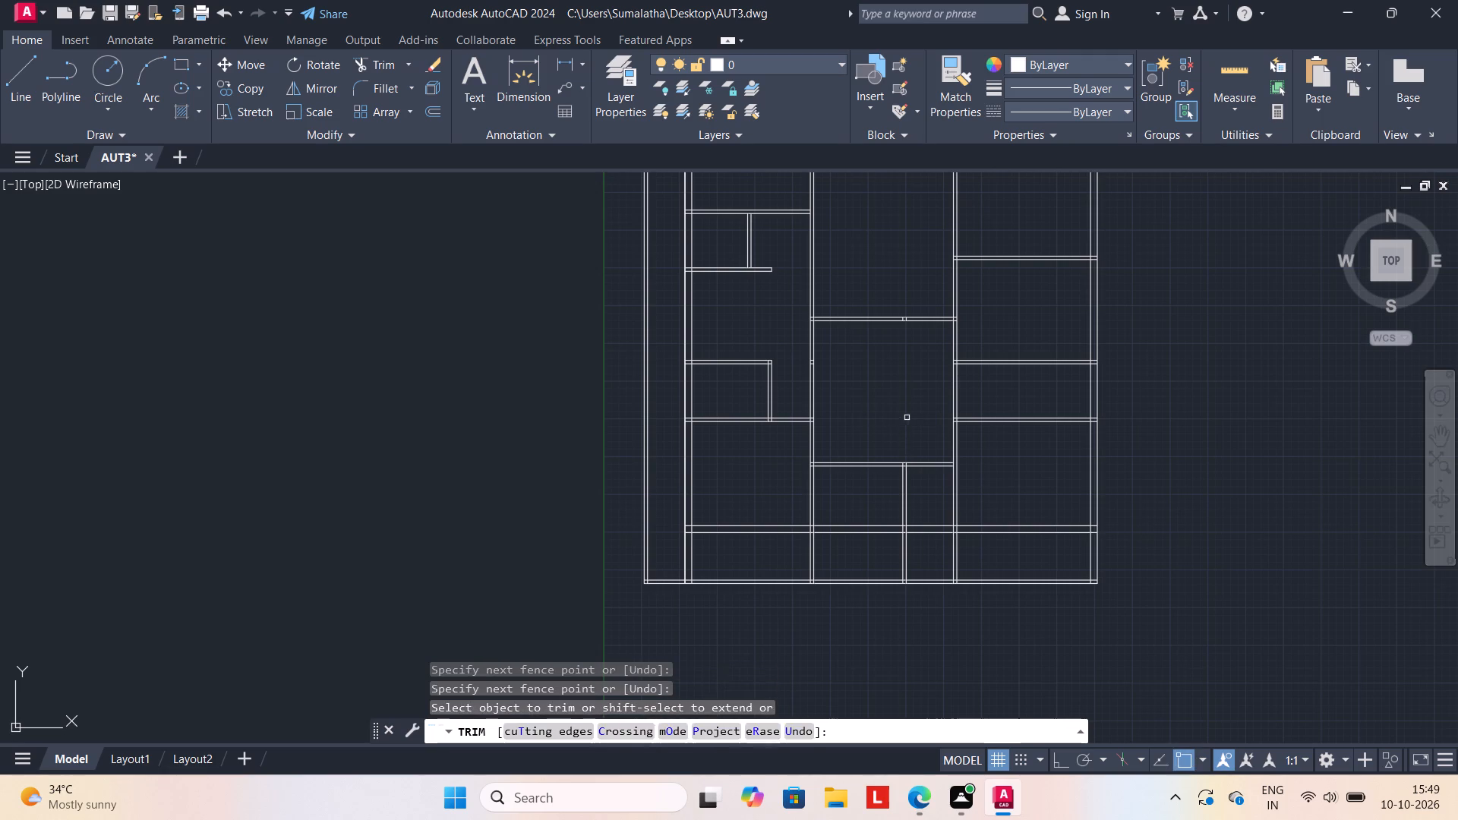
pyautogui.moveTo(906, 418); pyautogui.dragTo(906, 426)
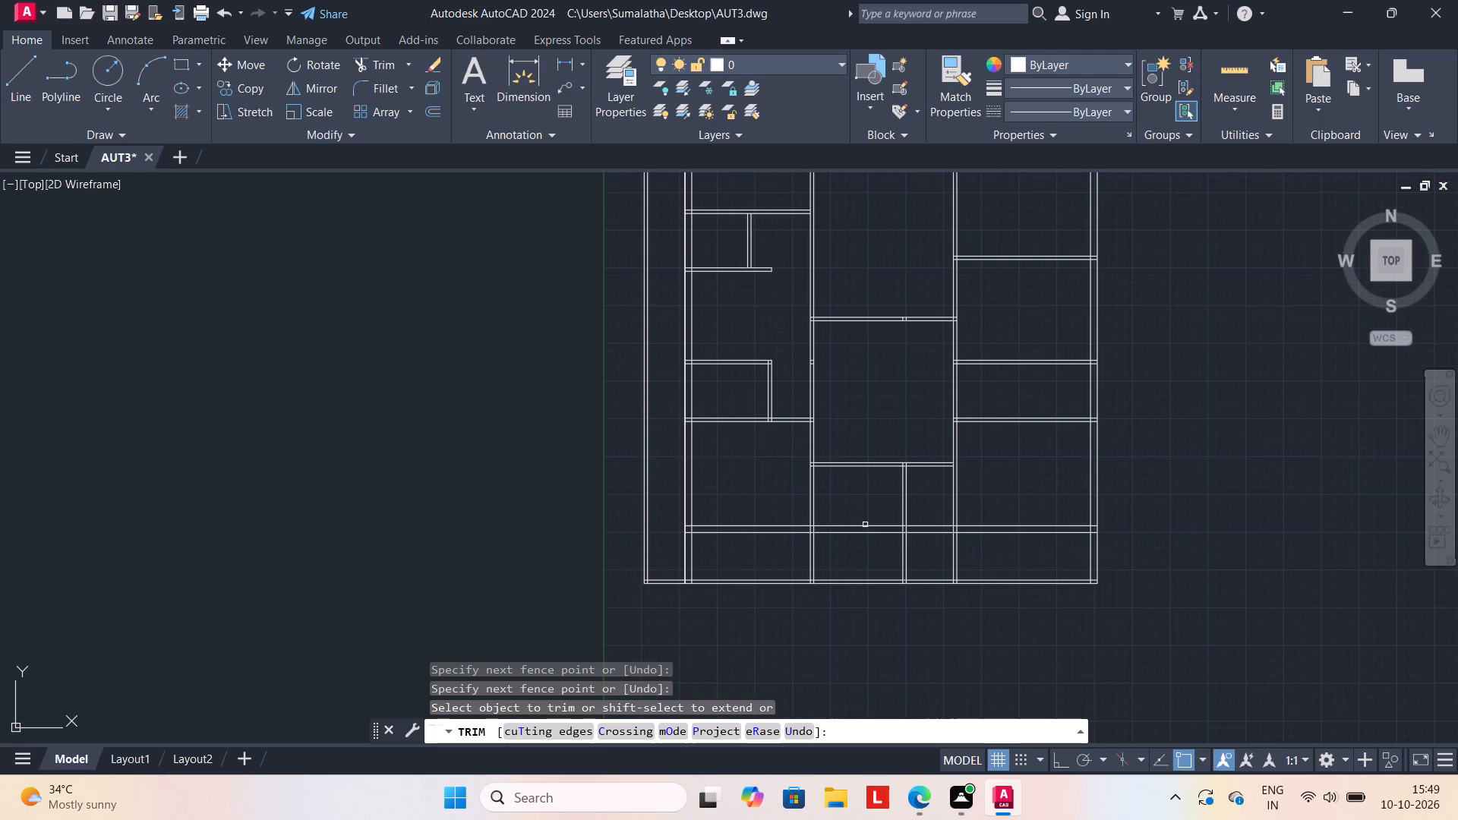
# Trim the lowest interior wall's upper line left of the vertical partition, both lines right of it, and the partition's left line above the wall.
pyautogui.click(865, 525)
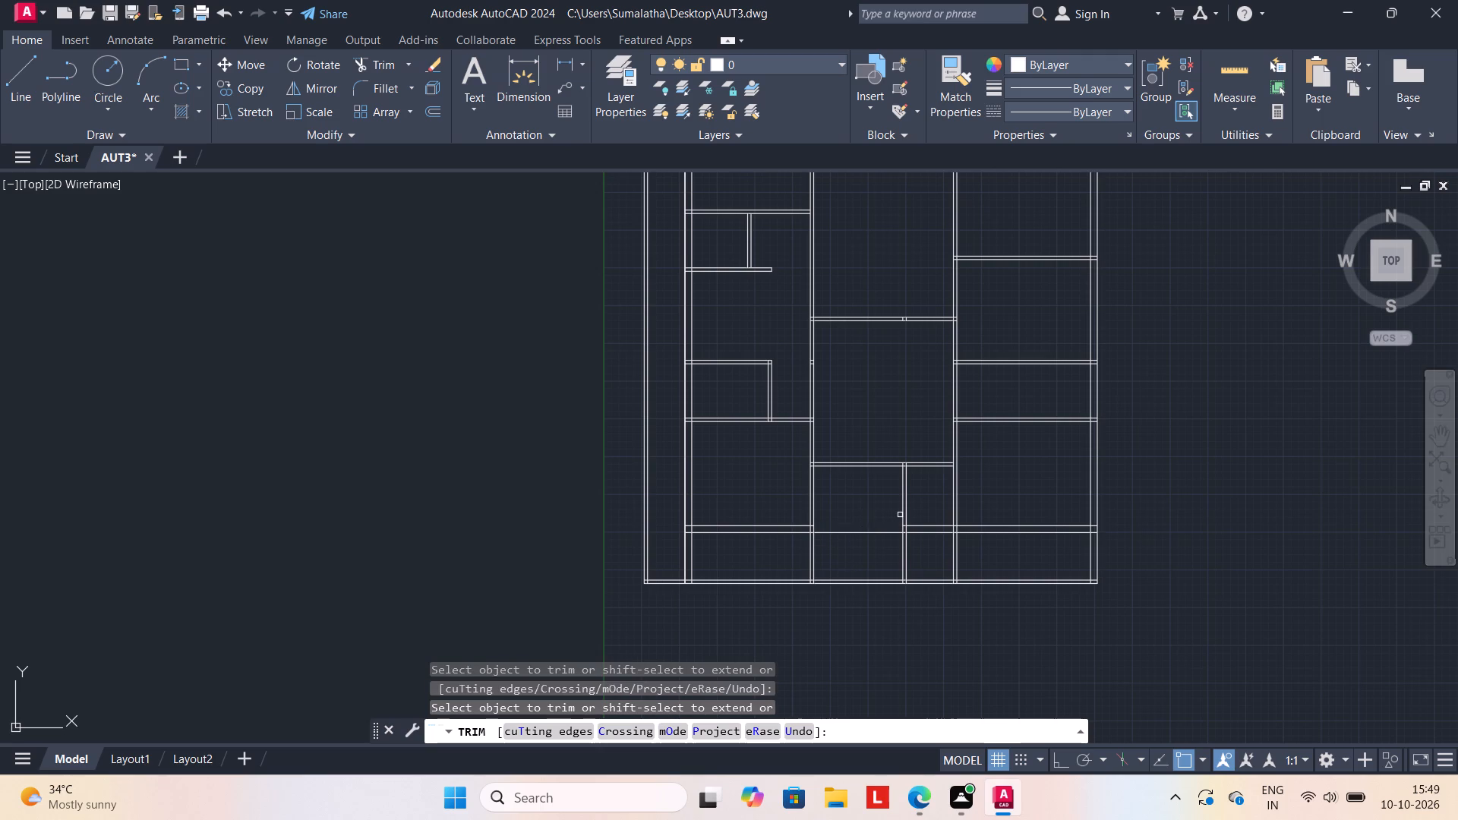
pyautogui.click(903, 506)
pyautogui.scroll(4, 905, 527)
pyautogui.moveTo(872, 521); pyautogui.dragTo(878, 541)
pyautogui.moveTo(878, 541); pyautogui.dragTo(863, 545)
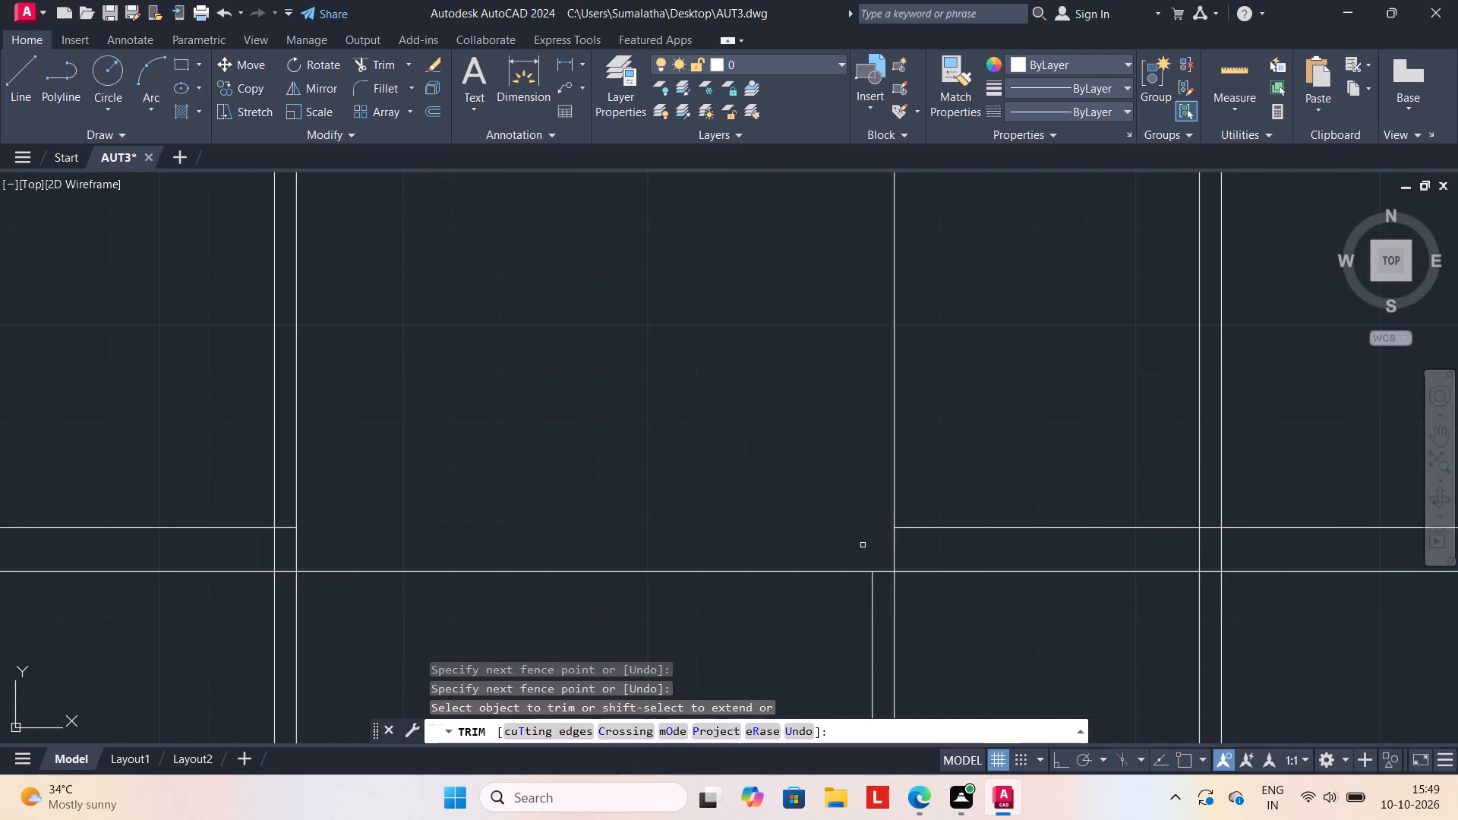
pyautogui.scroll(-3, 955, 530)
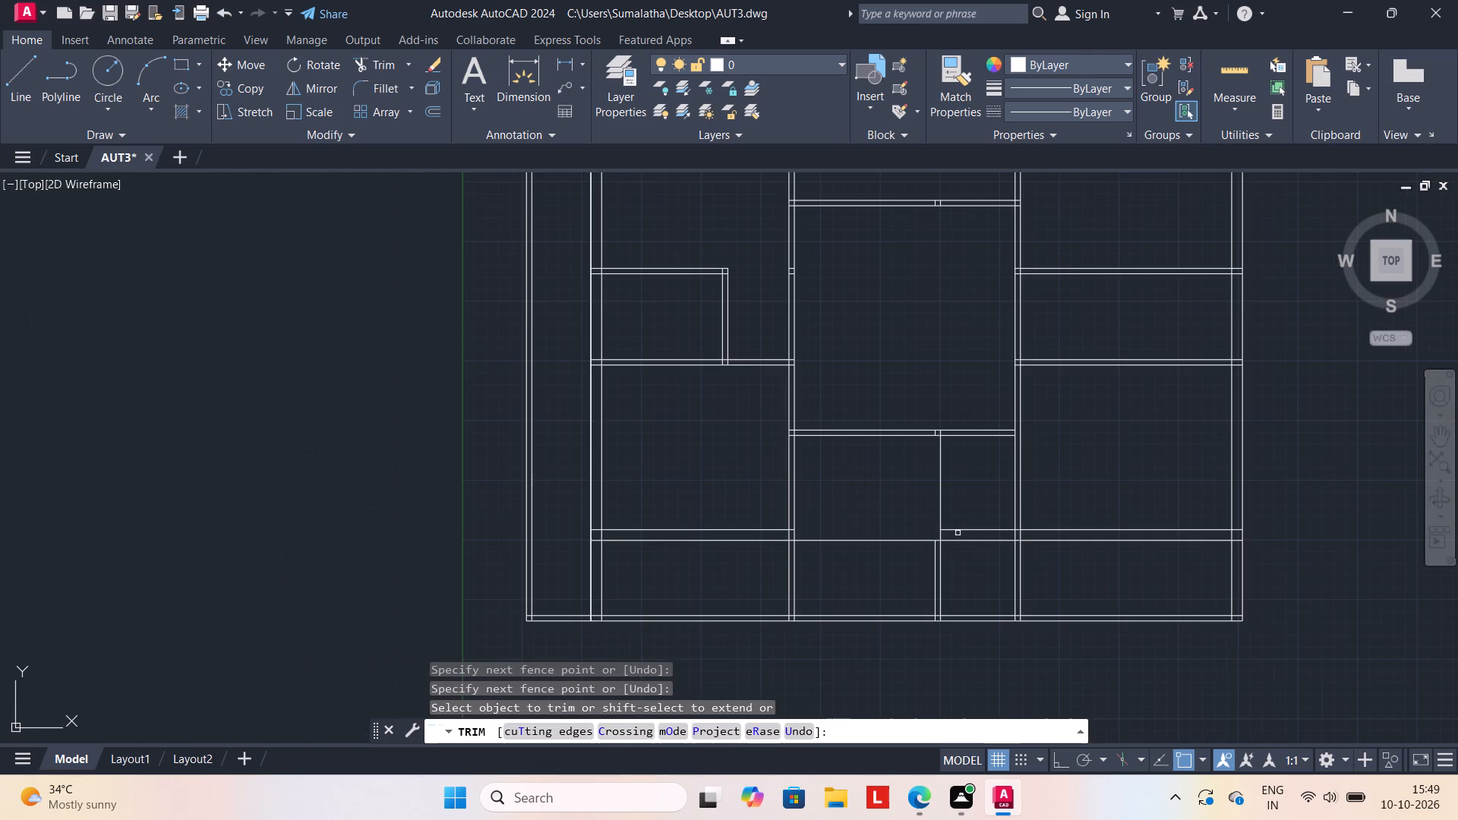
pyautogui.moveTo(965, 502); pyautogui.dragTo(970, 560)
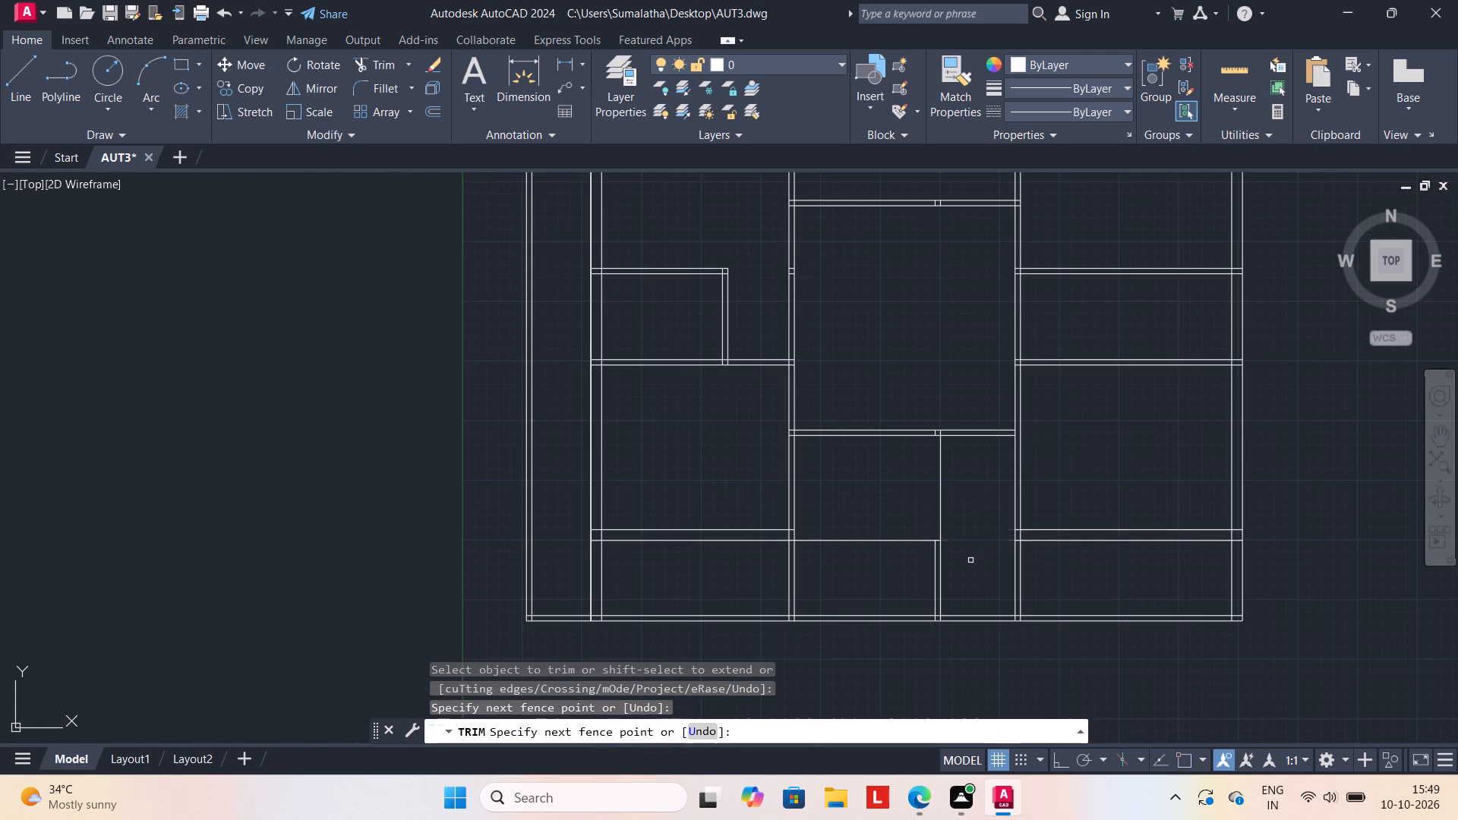
# Trim the three lowest interior horizontal walls out of the right column.
pyautogui.scroll(-2, 984, 533)
pyautogui.moveTo(984, 533); pyautogui.dragTo(967, 567, button='middle')
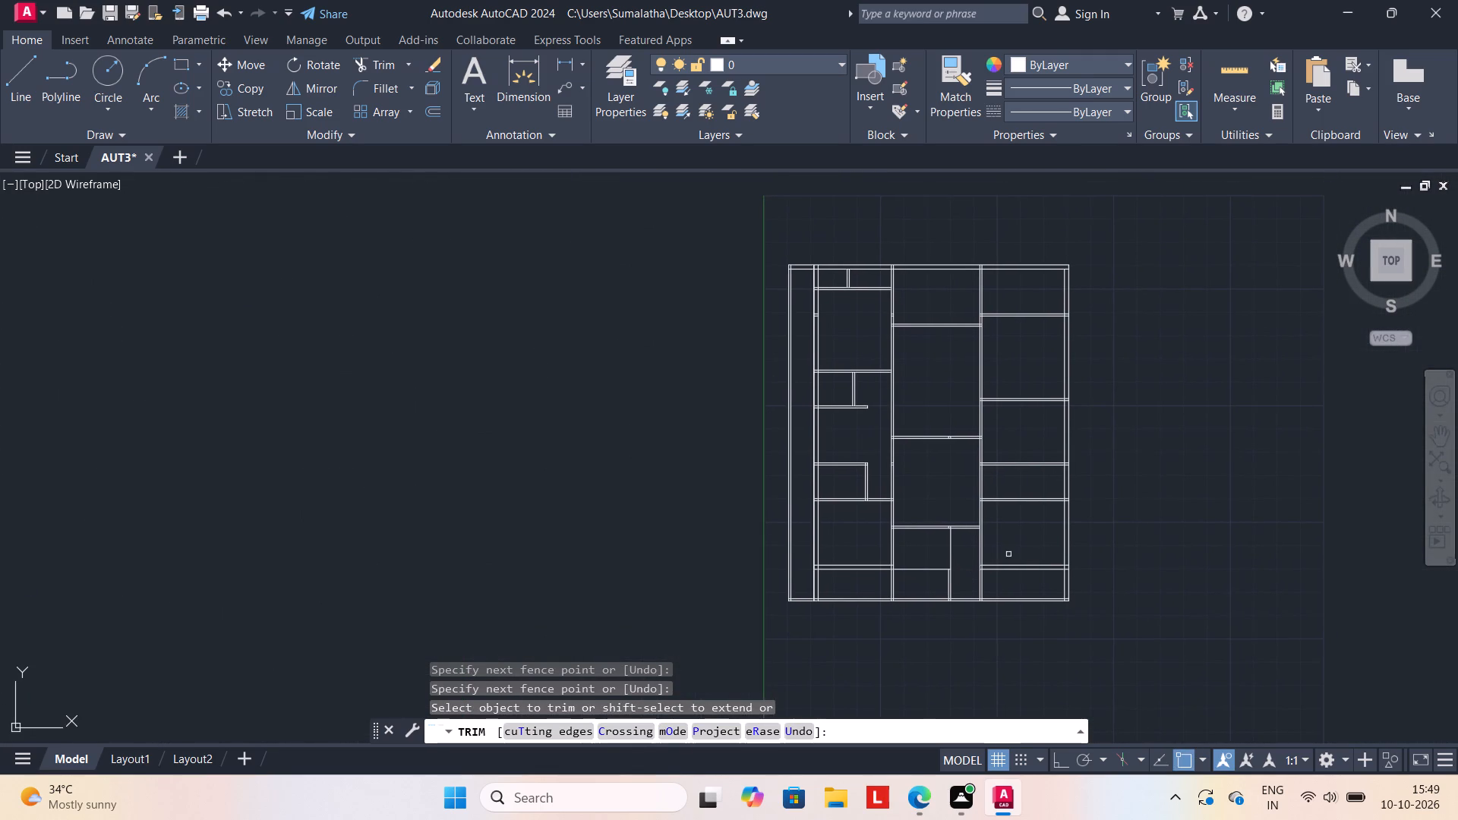
pyautogui.moveTo(1018, 548); pyautogui.dragTo(1018, 579)
pyautogui.moveTo(1020, 471); pyautogui.dragTo(1016, 541)
pyautogui.moveTo(1011, 446); pyautogui.dragTo(1012, 553)
pyautogui.press('Escape')
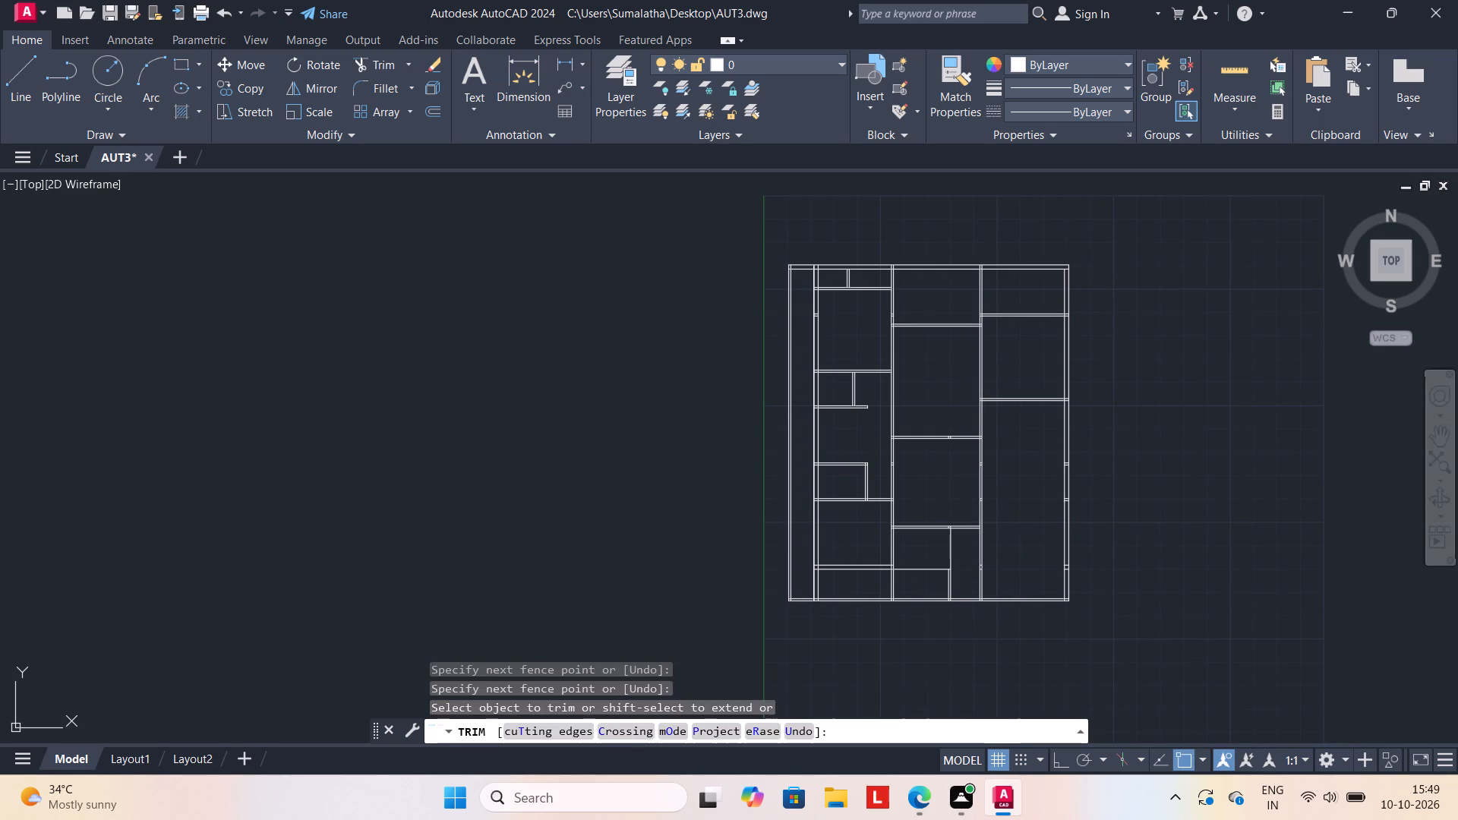
pyautogui.press('Escape')
# Offset the inner line of the bottom outer wall 21'4" upward.
pyautogui.scroll(1, 954, 454)
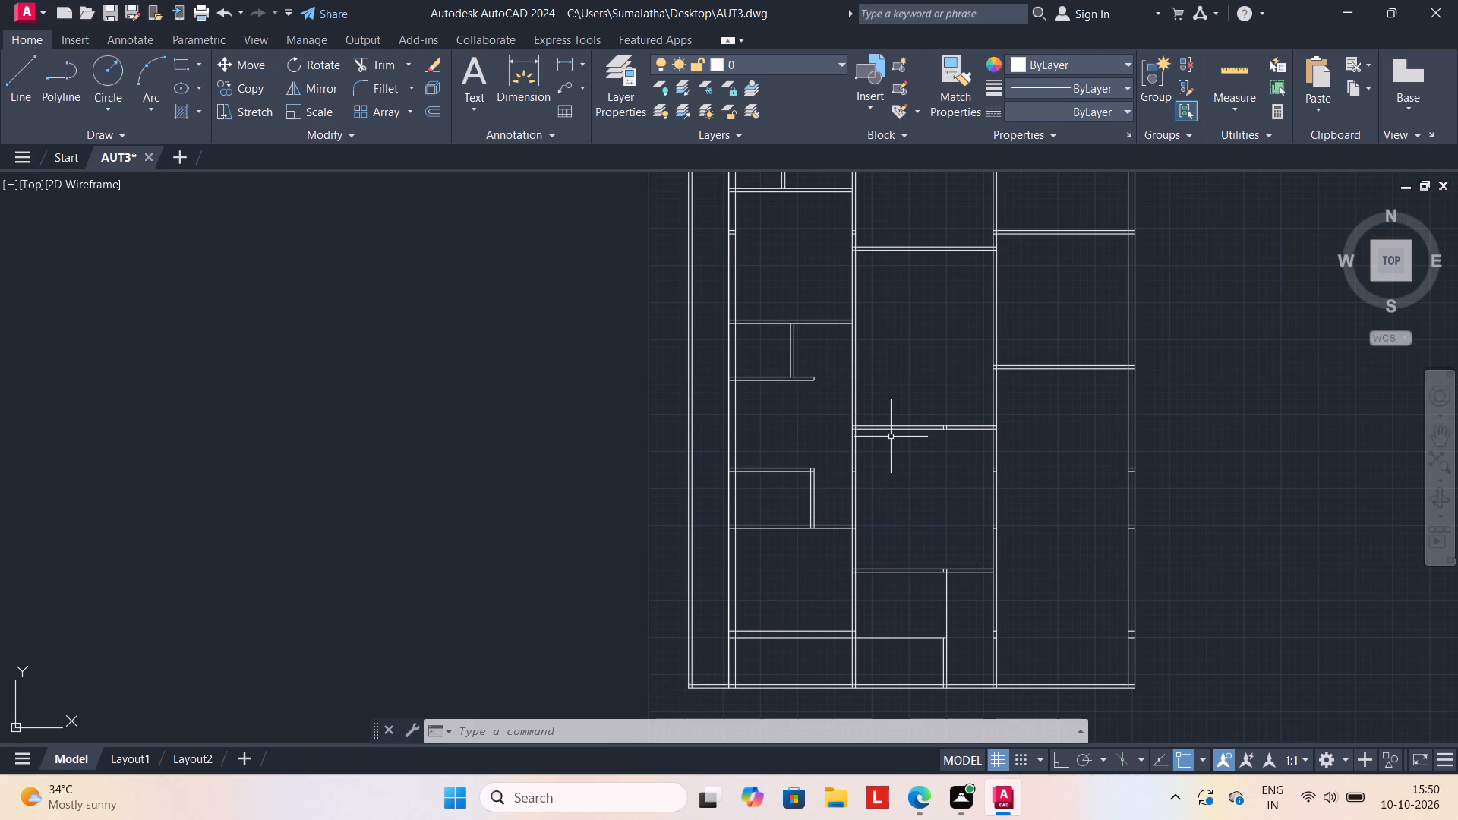
pyautogui.scroll(-1, 901, 473)
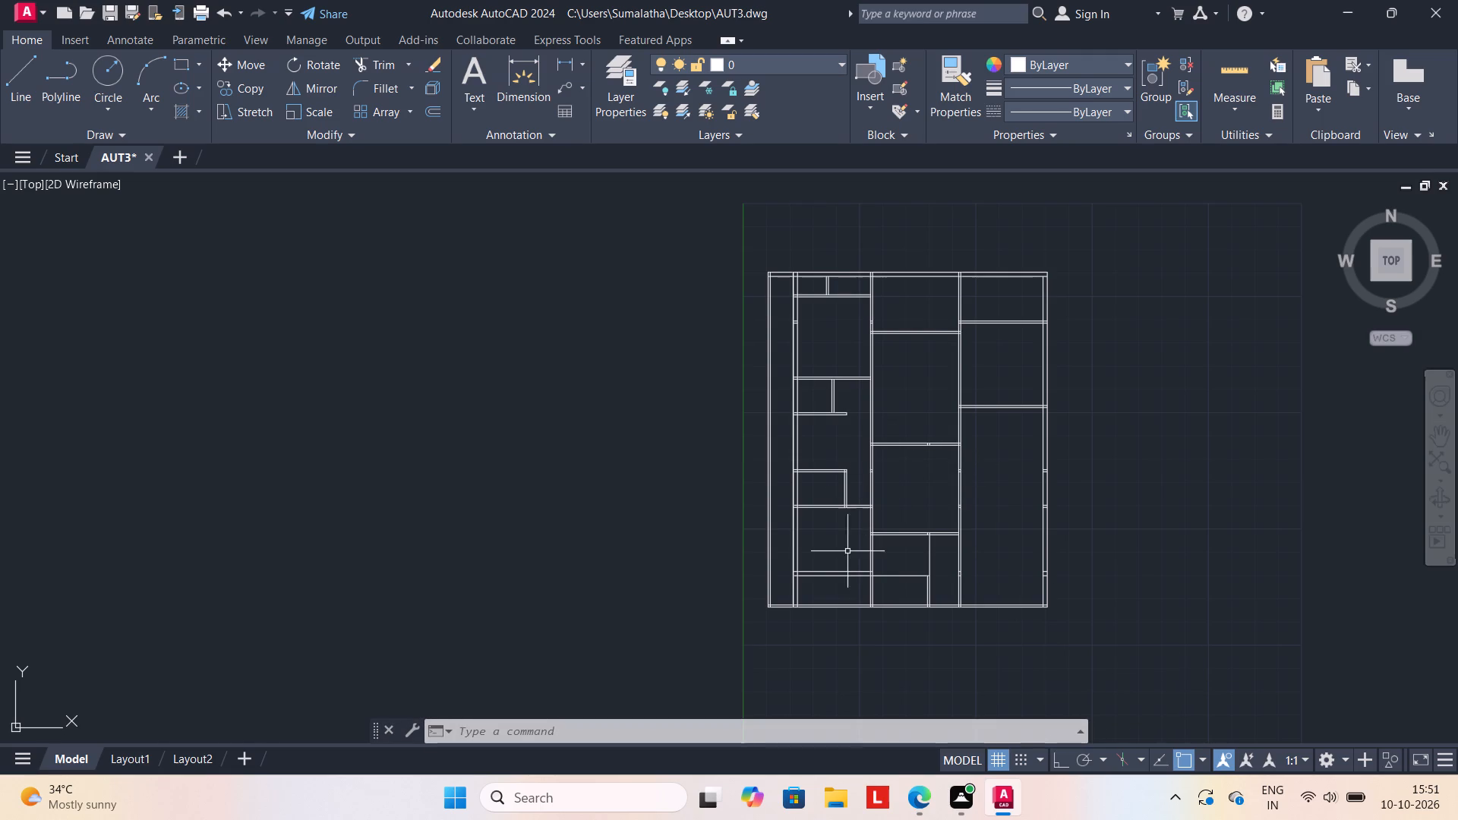
pyautogui.scroll(1, 1016, 612)
pyautogui.press('o')
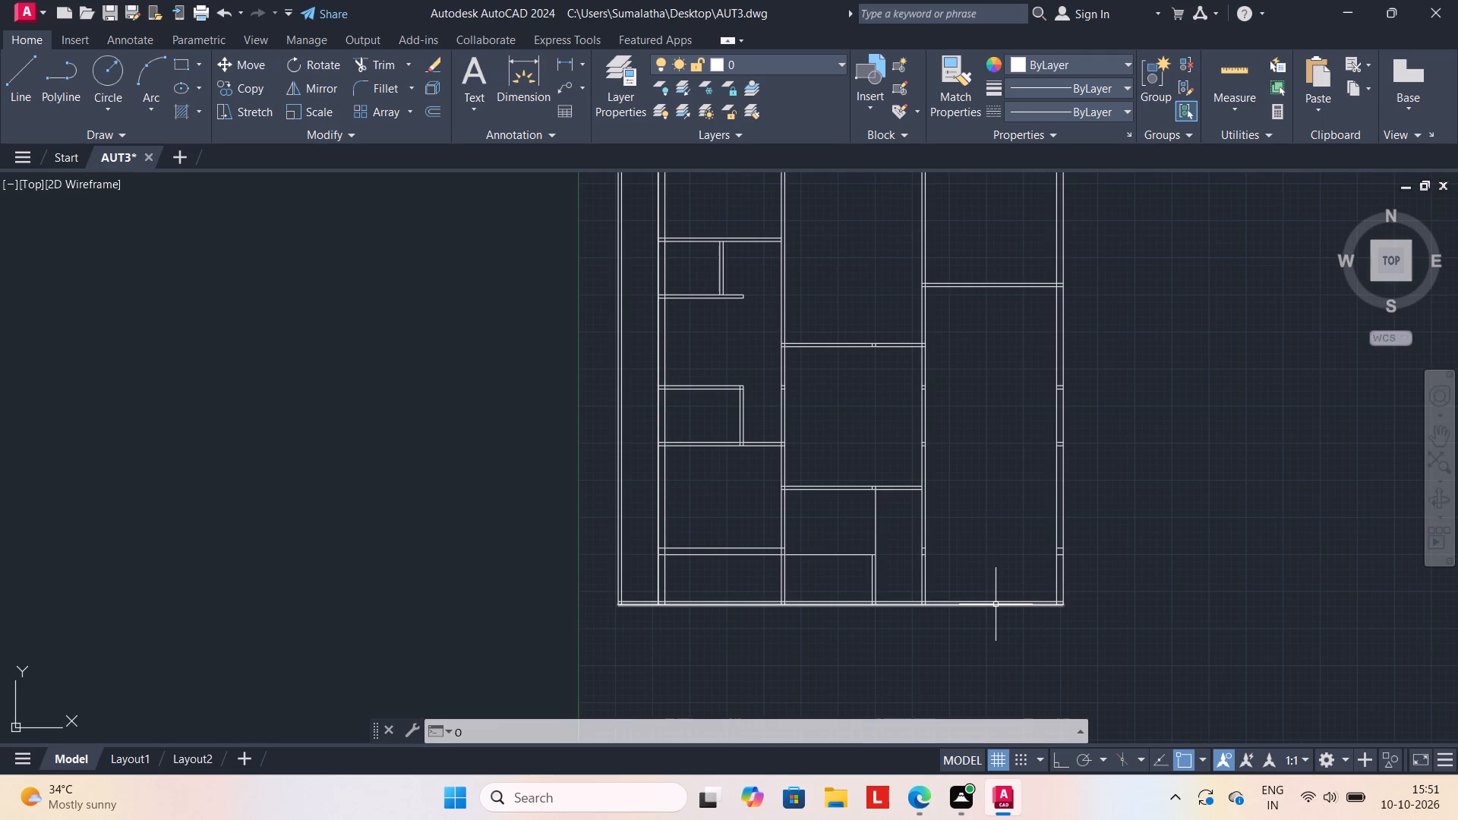
pyautogui.press('Return')
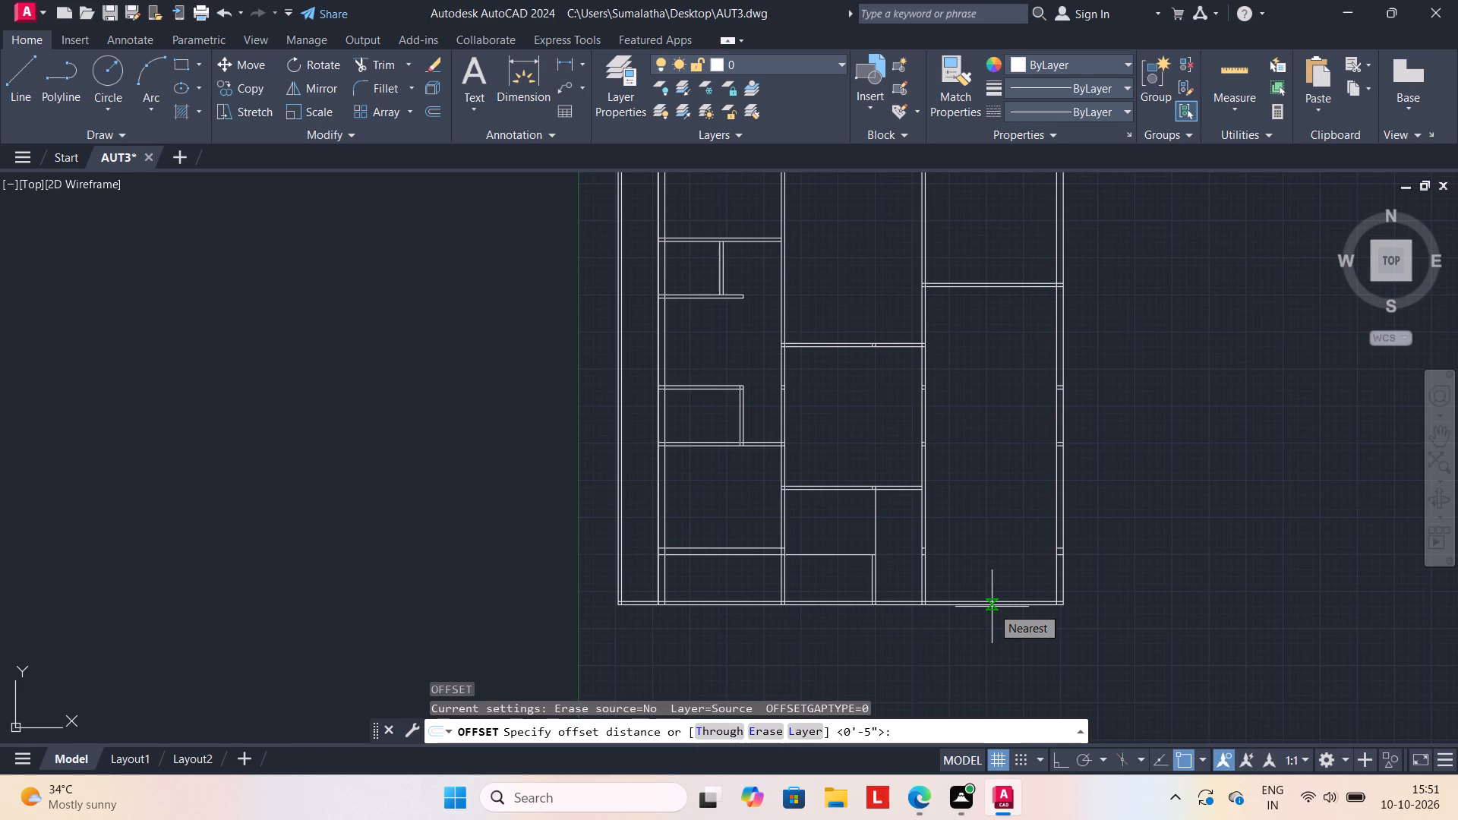
pyautogui.write('21\'4"')
pyautogui.press('Return')
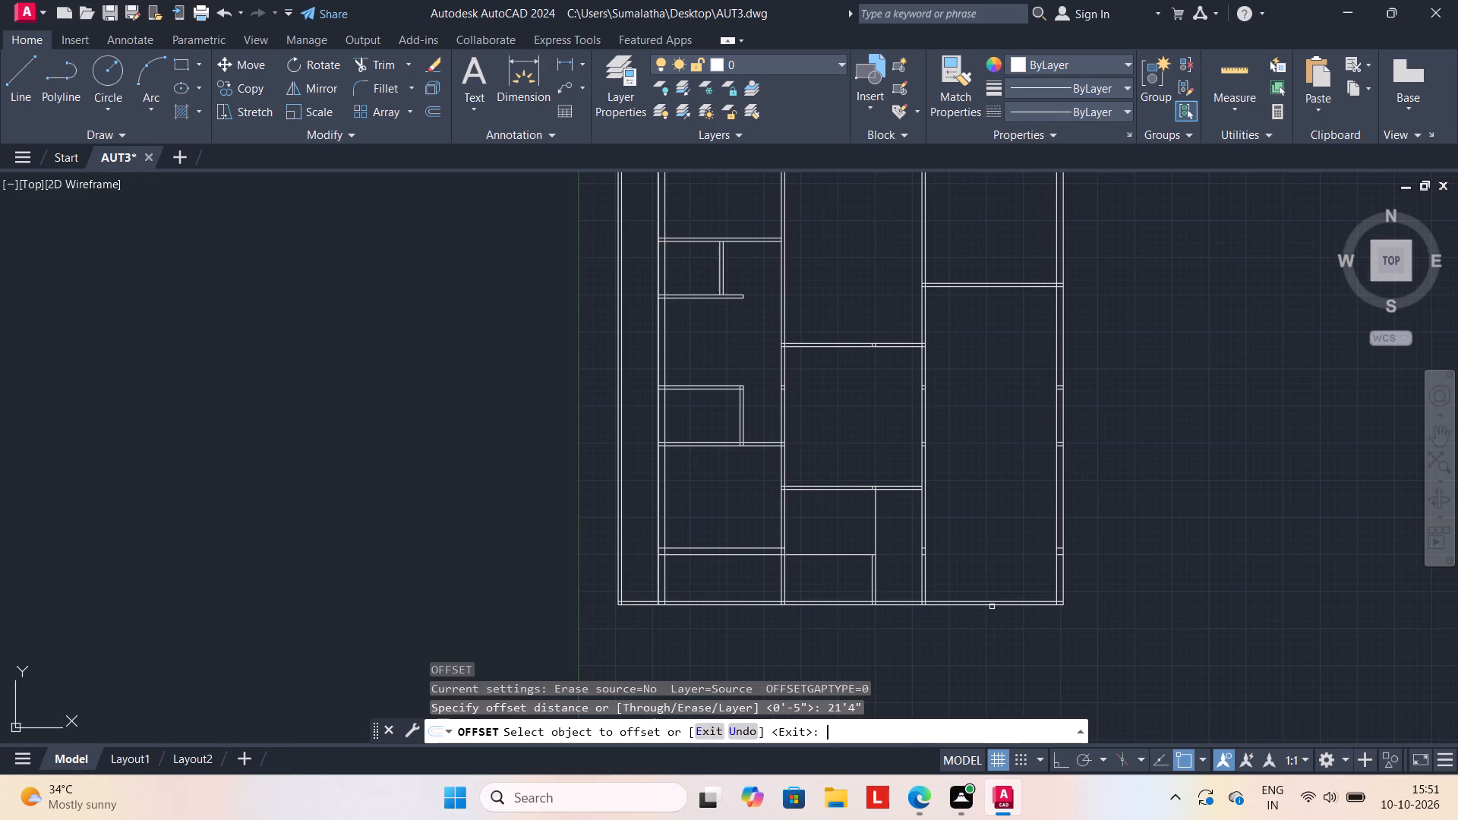
pyautogui.moveTo(991, 600); pyautogui.dragTo(991, 585)
pyautogui.click(991, 535)
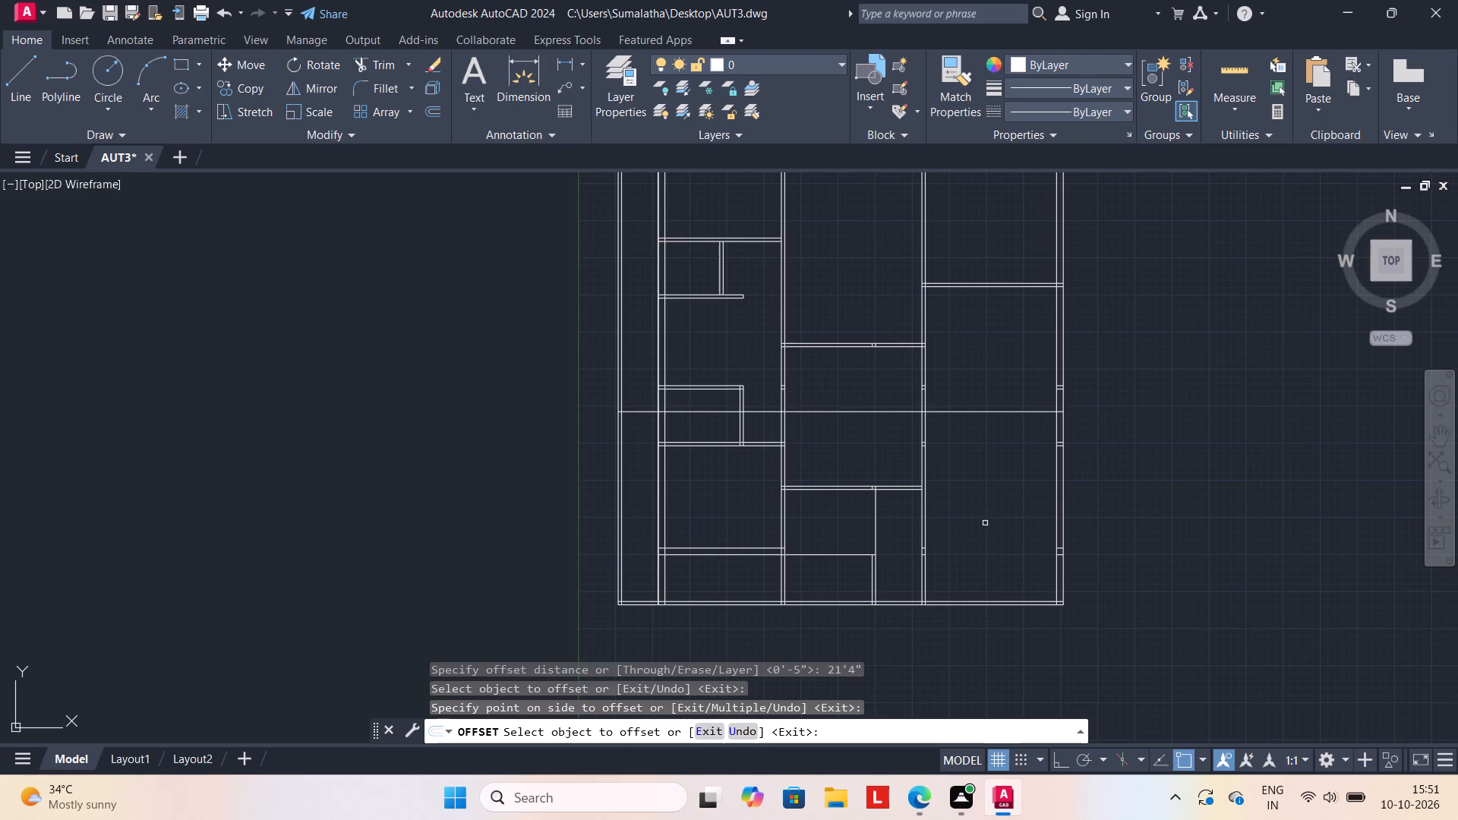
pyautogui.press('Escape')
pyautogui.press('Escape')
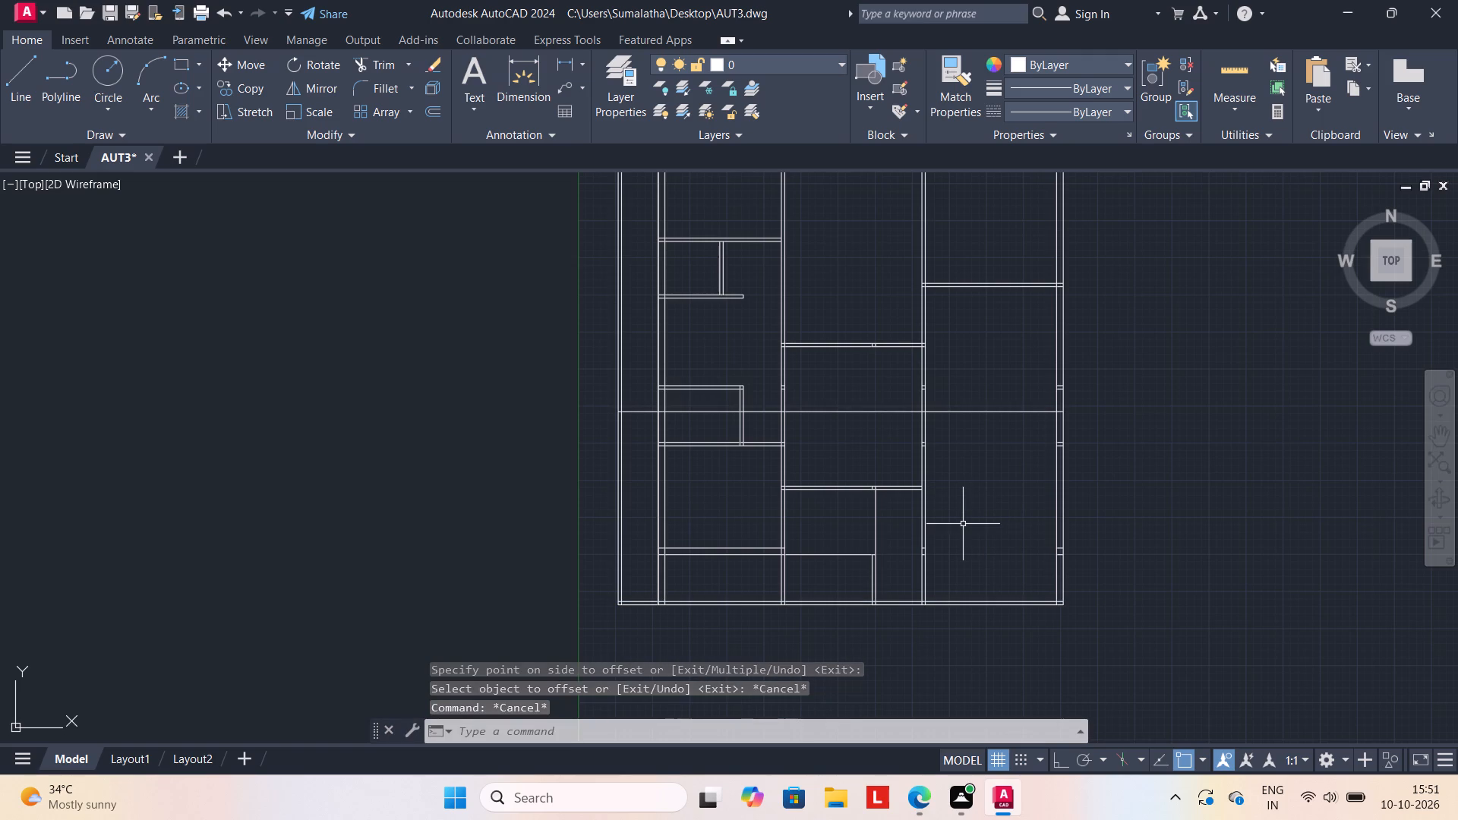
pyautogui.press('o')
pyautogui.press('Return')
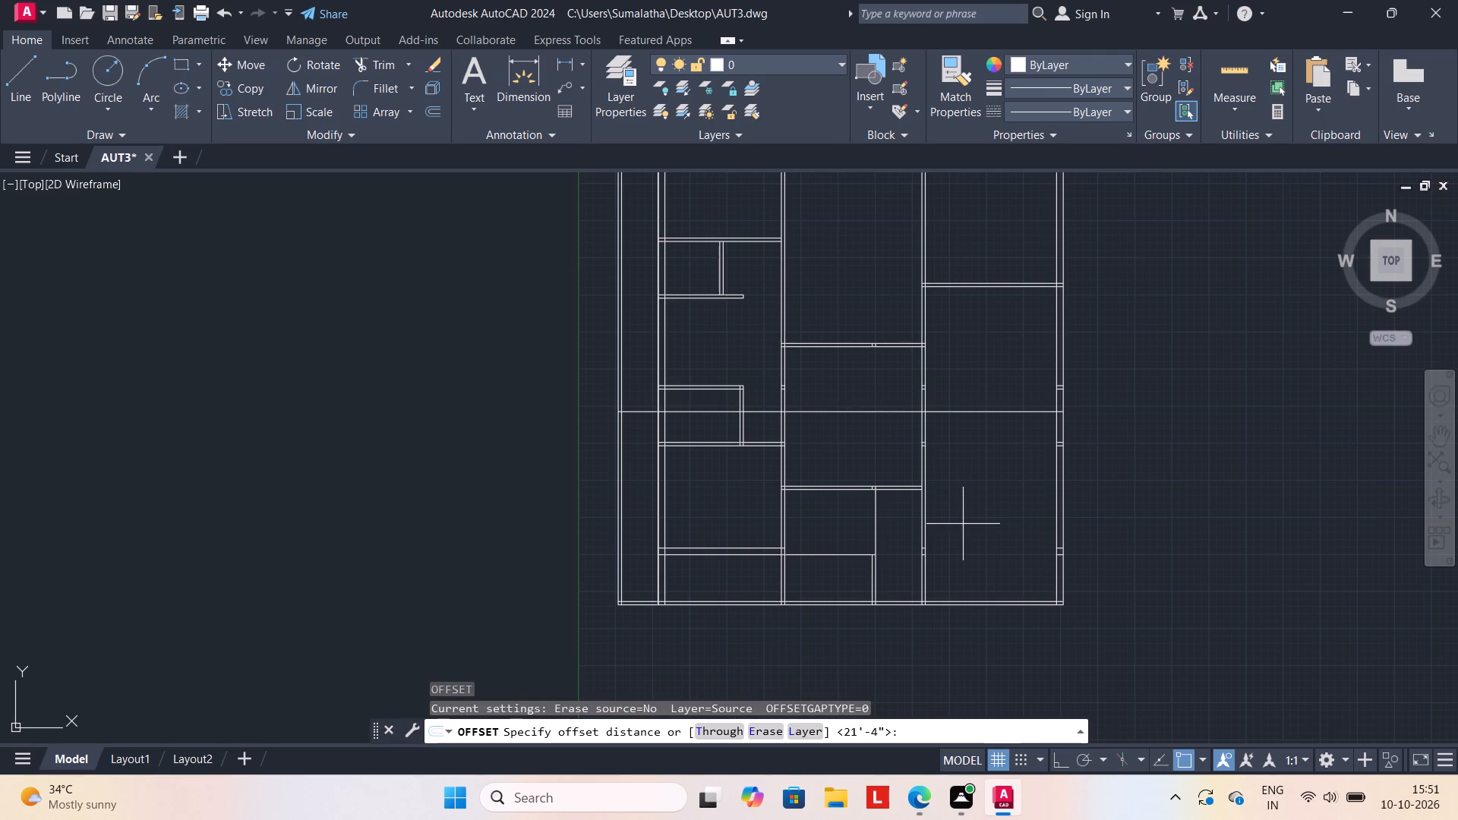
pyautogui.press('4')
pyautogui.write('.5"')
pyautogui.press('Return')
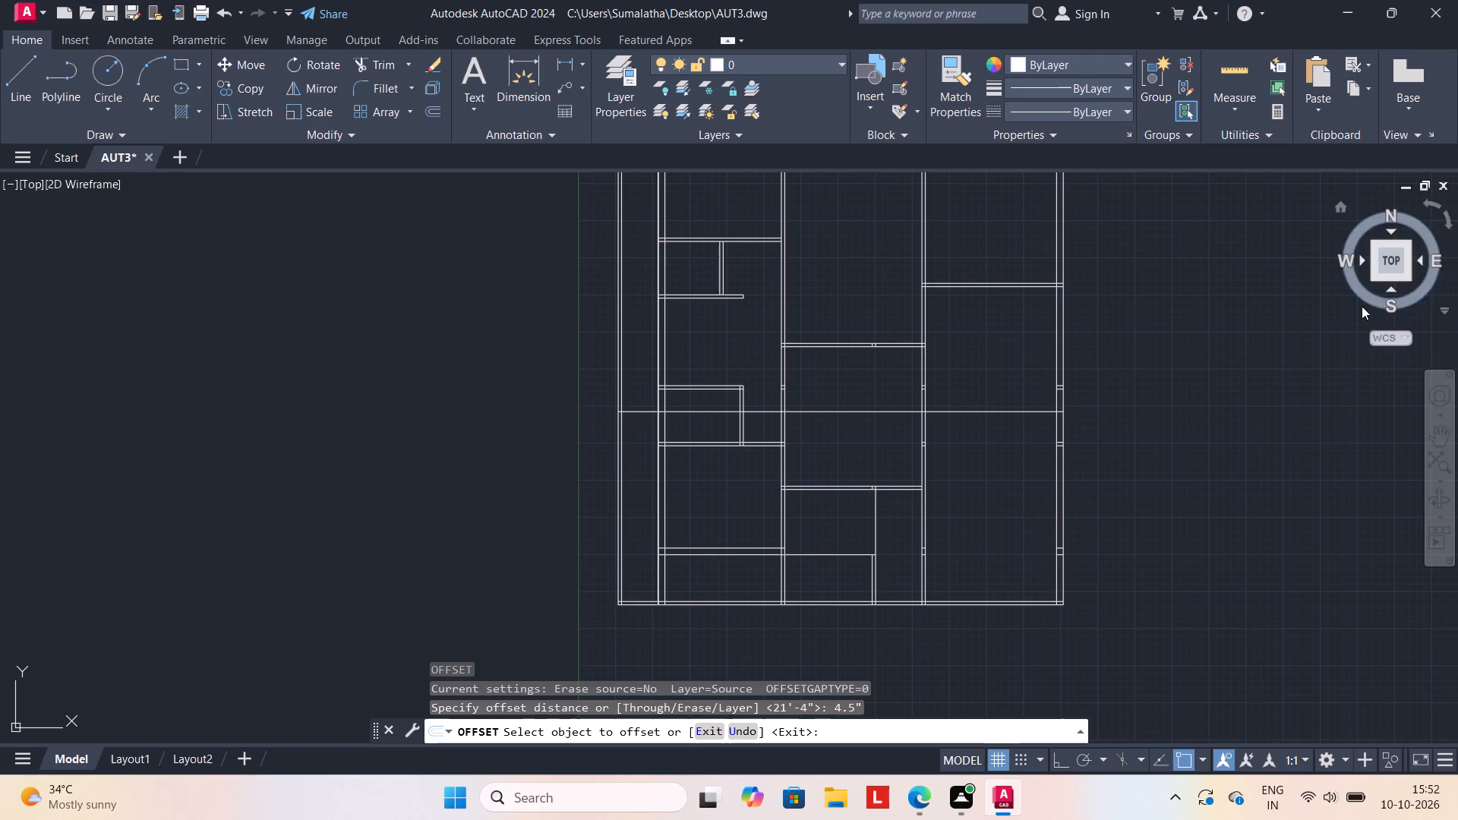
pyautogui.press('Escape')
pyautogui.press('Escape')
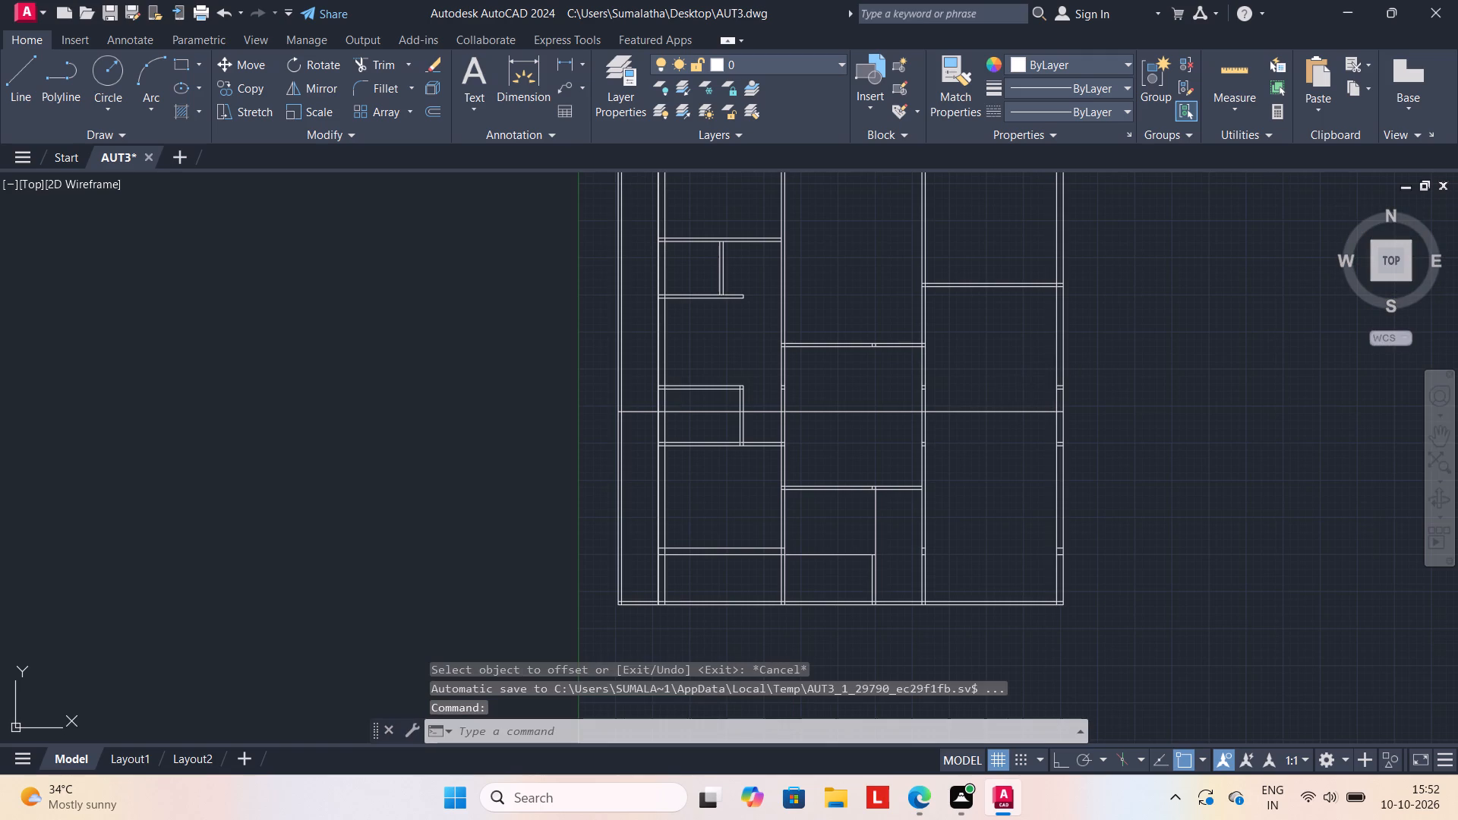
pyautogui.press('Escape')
# Offset the new full-width horizontal line 4.5" upward to form a partition wall.
pyautogui.press('o')
pyautogui.press('Return')
pyautogui.write('4.5"')
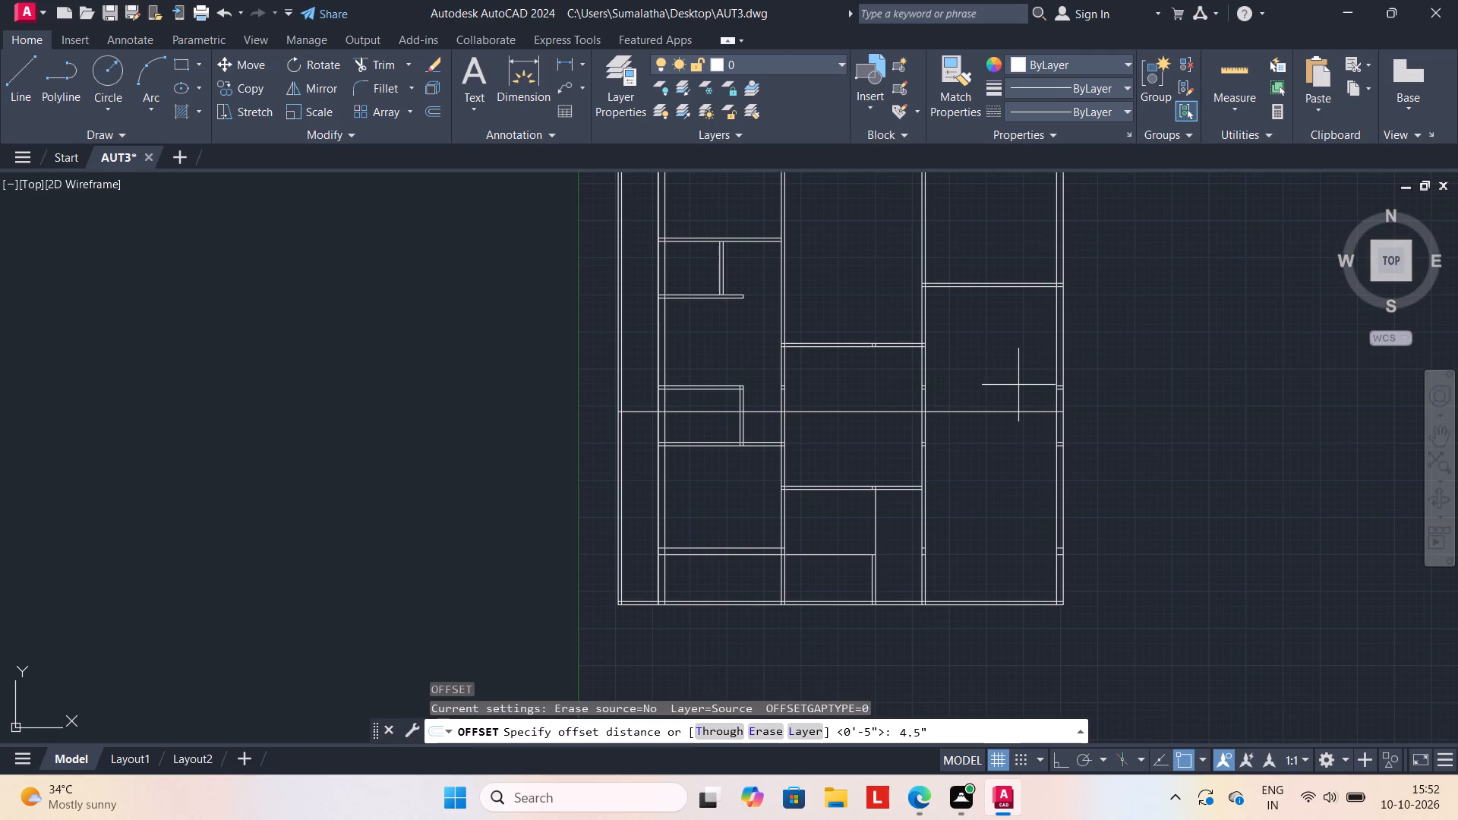
pyautogui.press('Return')
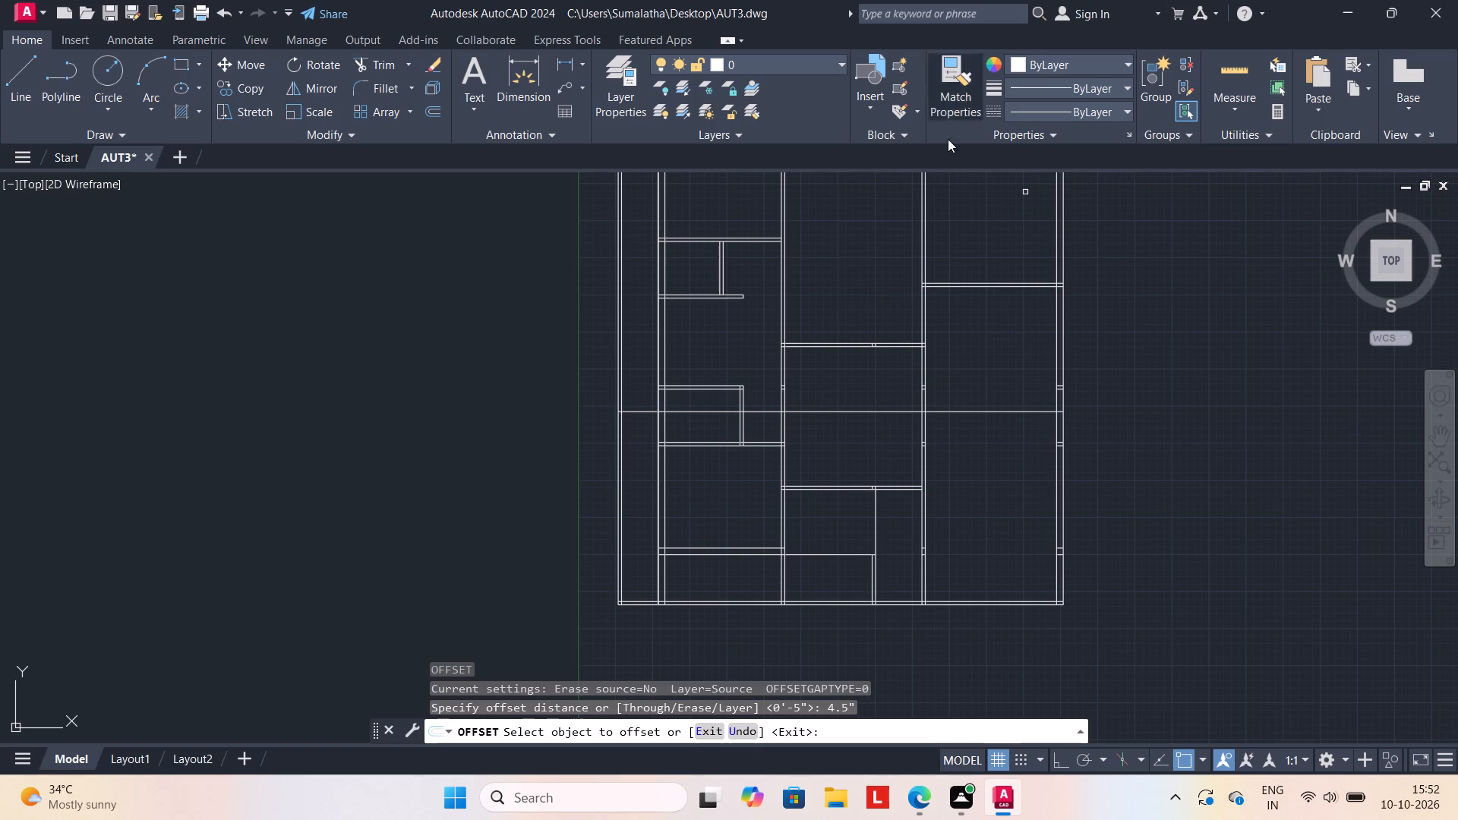
pyautogui.moveTo(845, 412); pyautogui.dragTo(850, 401)
pyautogui.click(851, 386)
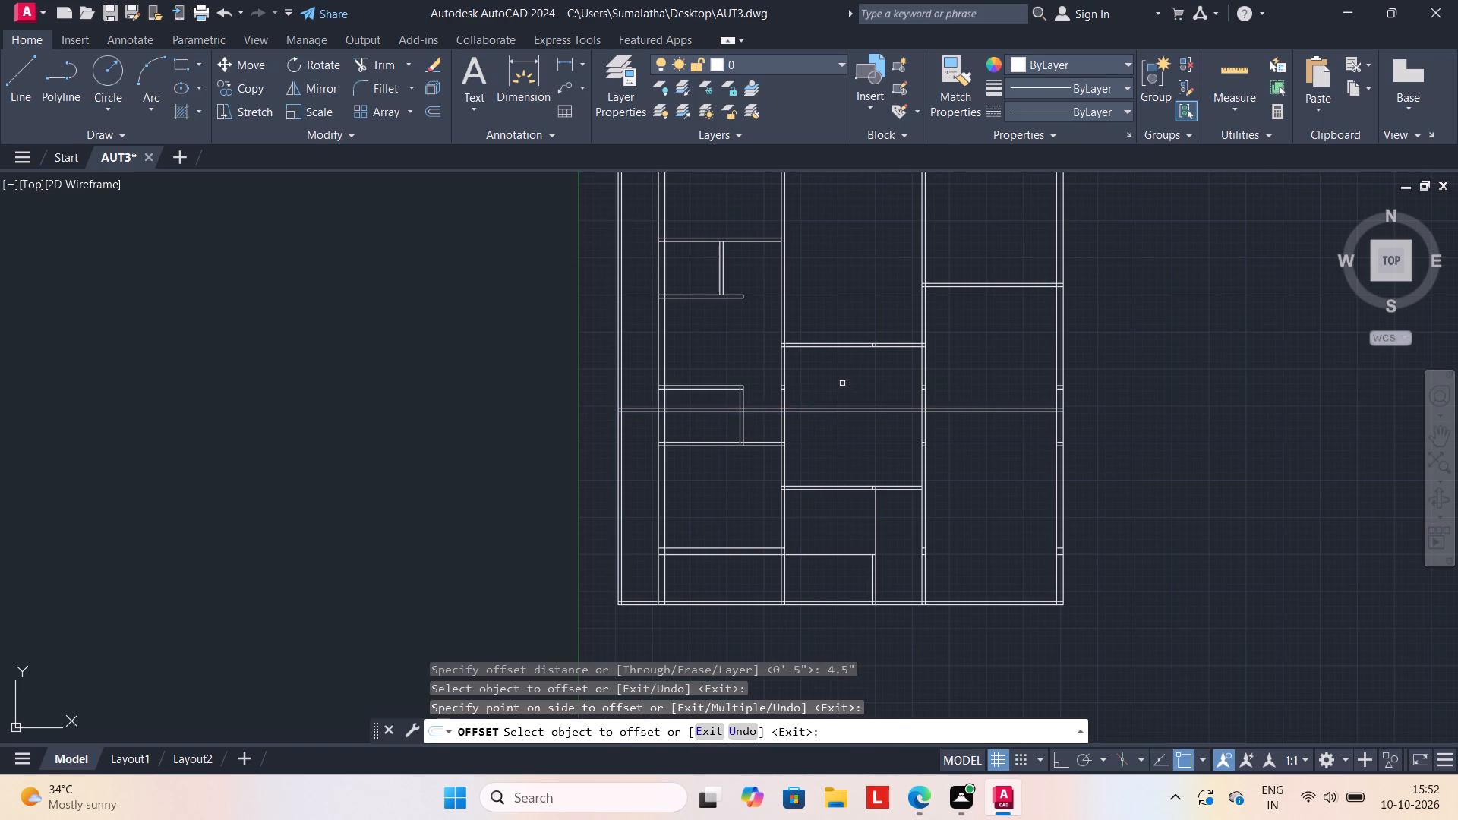
pyautogui.press('Escape')
pyautogui.press('Escape')
# Trim the new horizontal wall out of the left column and side strip, including the small leftover pieces inside the vertical walls and partition.
pyautogui.press('t')
pyautogui.press('r')
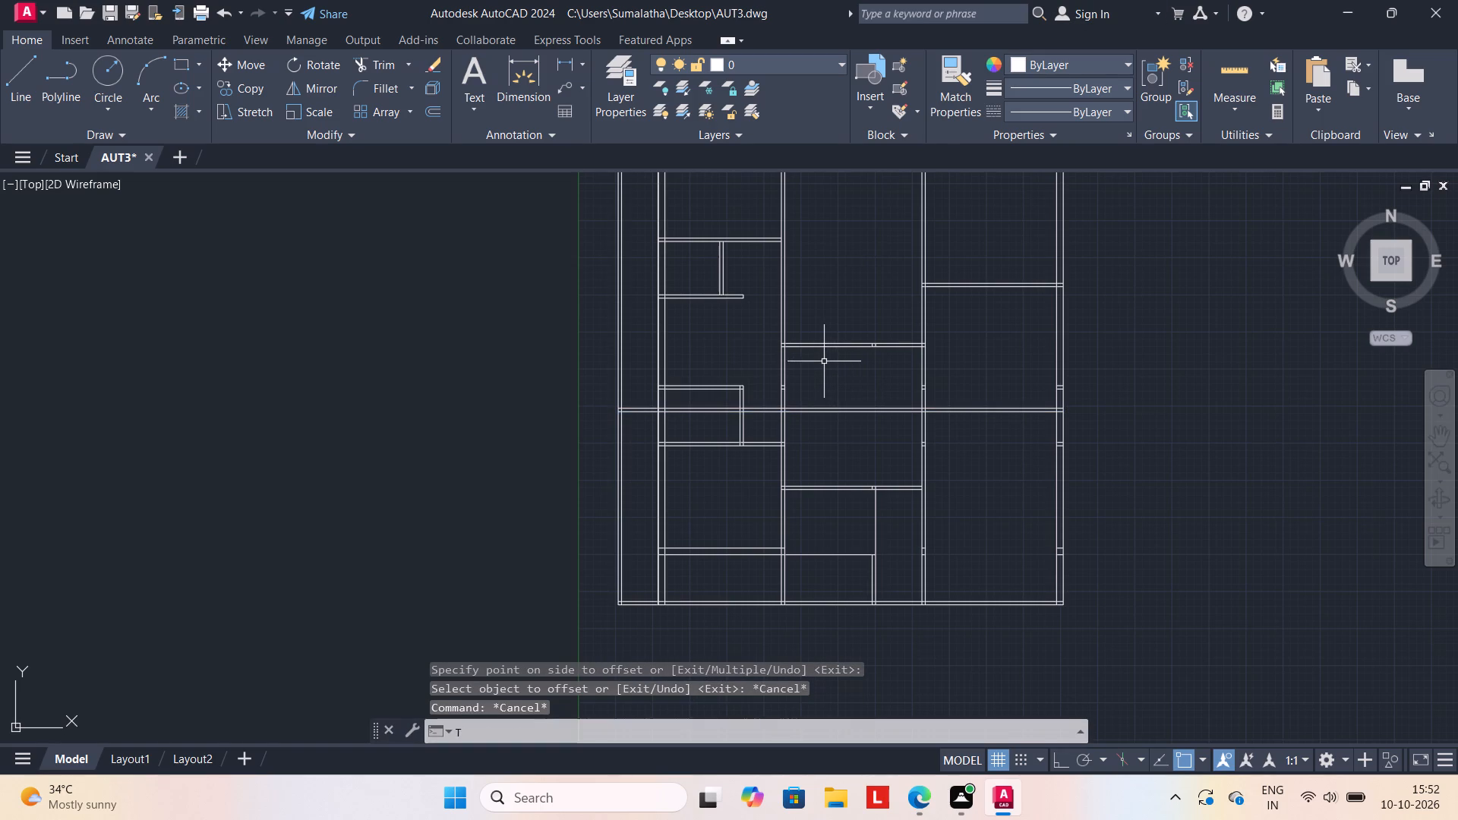
pyautogui.press('Return')
pyautogui.moveTo(756, 398); pyautogui.dragTo(757, 420)
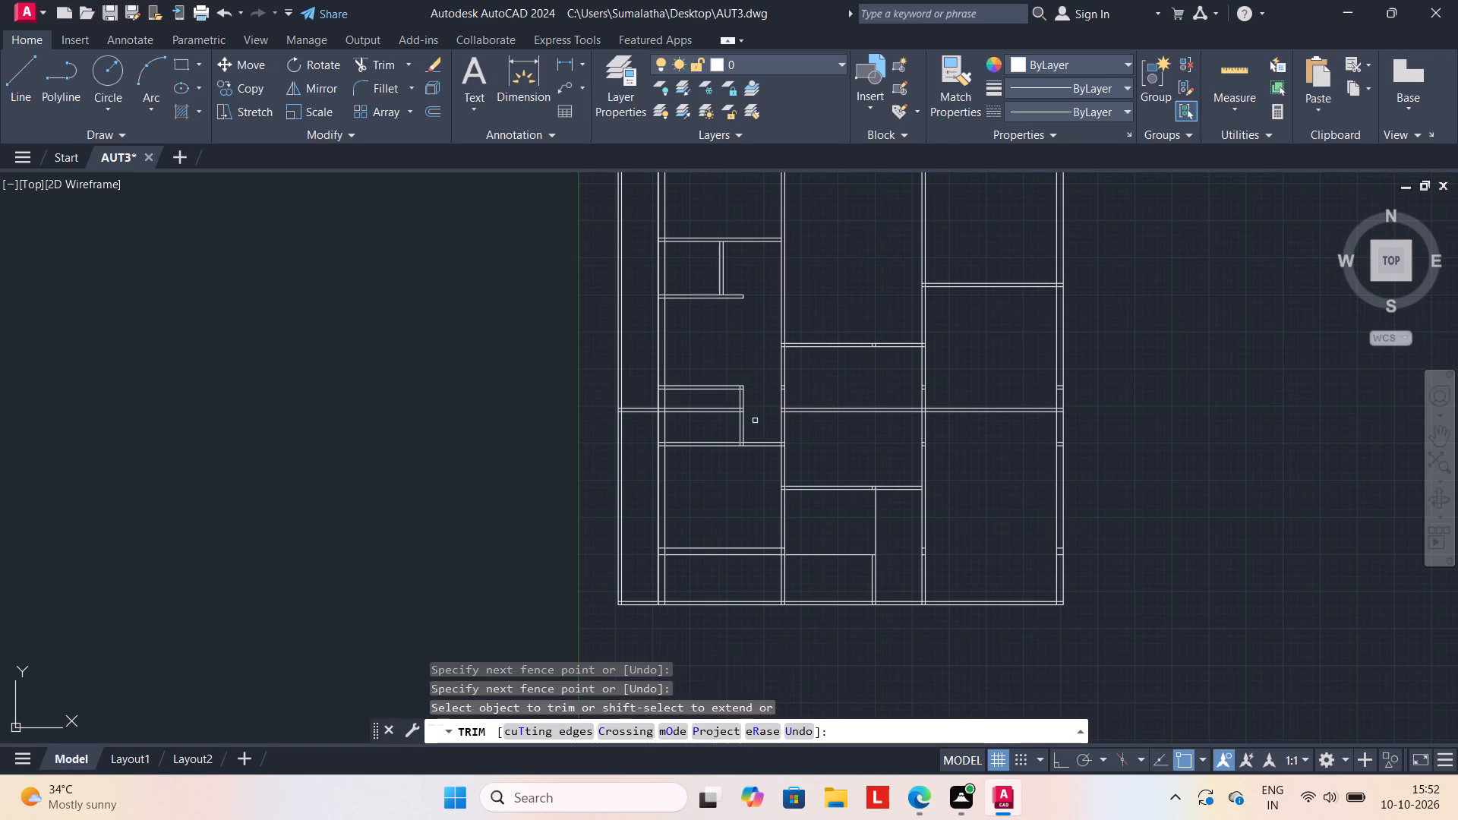
pyautogui.moveTo(721, 399); pyautogui.dragTo(713, 434)
pyautogui.moveTo(647, 396); pyautogui.dragTo(640, 432)
pyautogui.scroll(5, 711, 396)
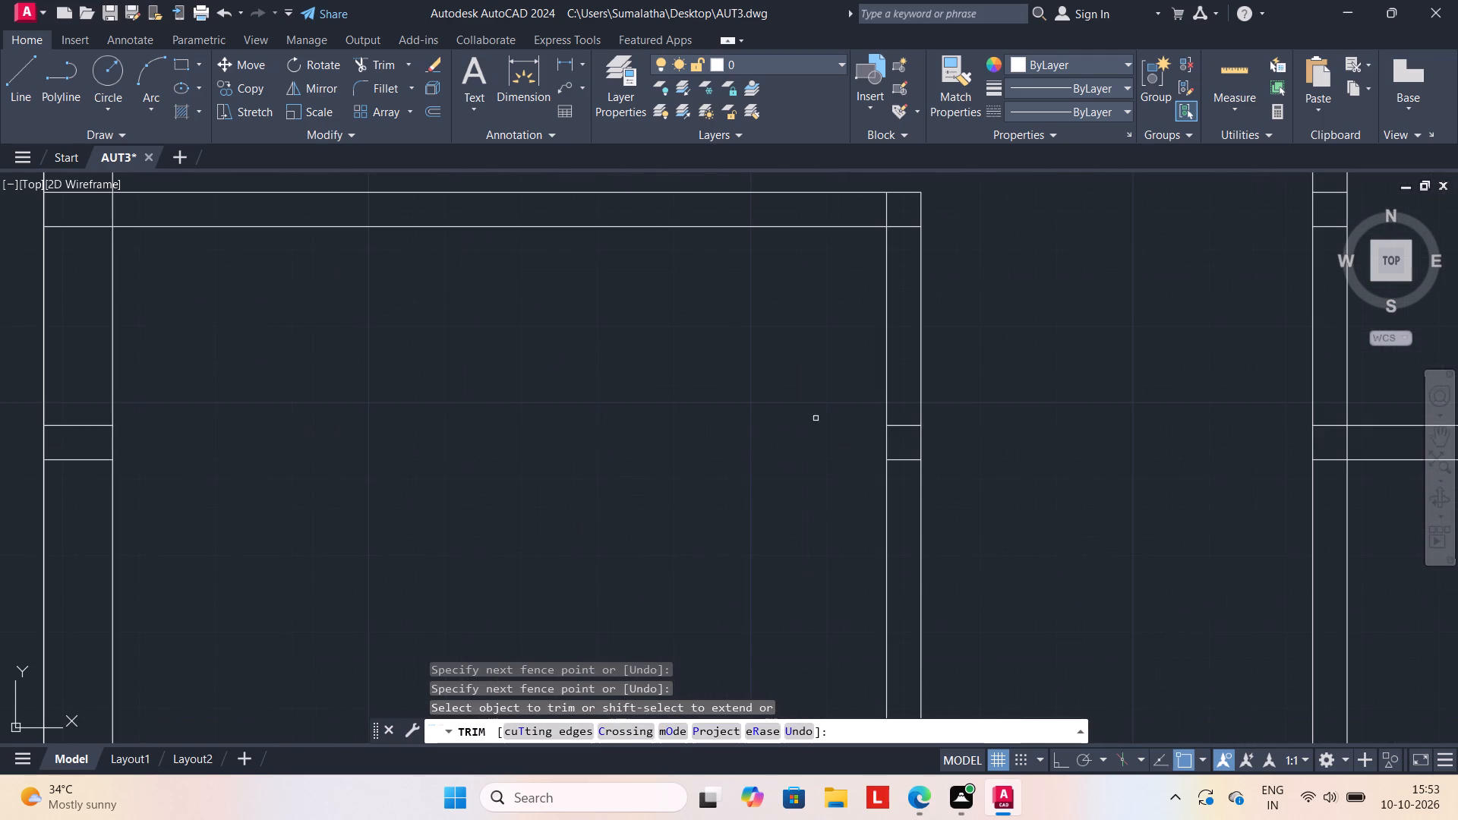
pyautogui.moveTo(900, 426); pyautogui.dragTo(895, 479)
pyautogui.moveTo(895, 459); pyautogui.dragTo(897, 476)
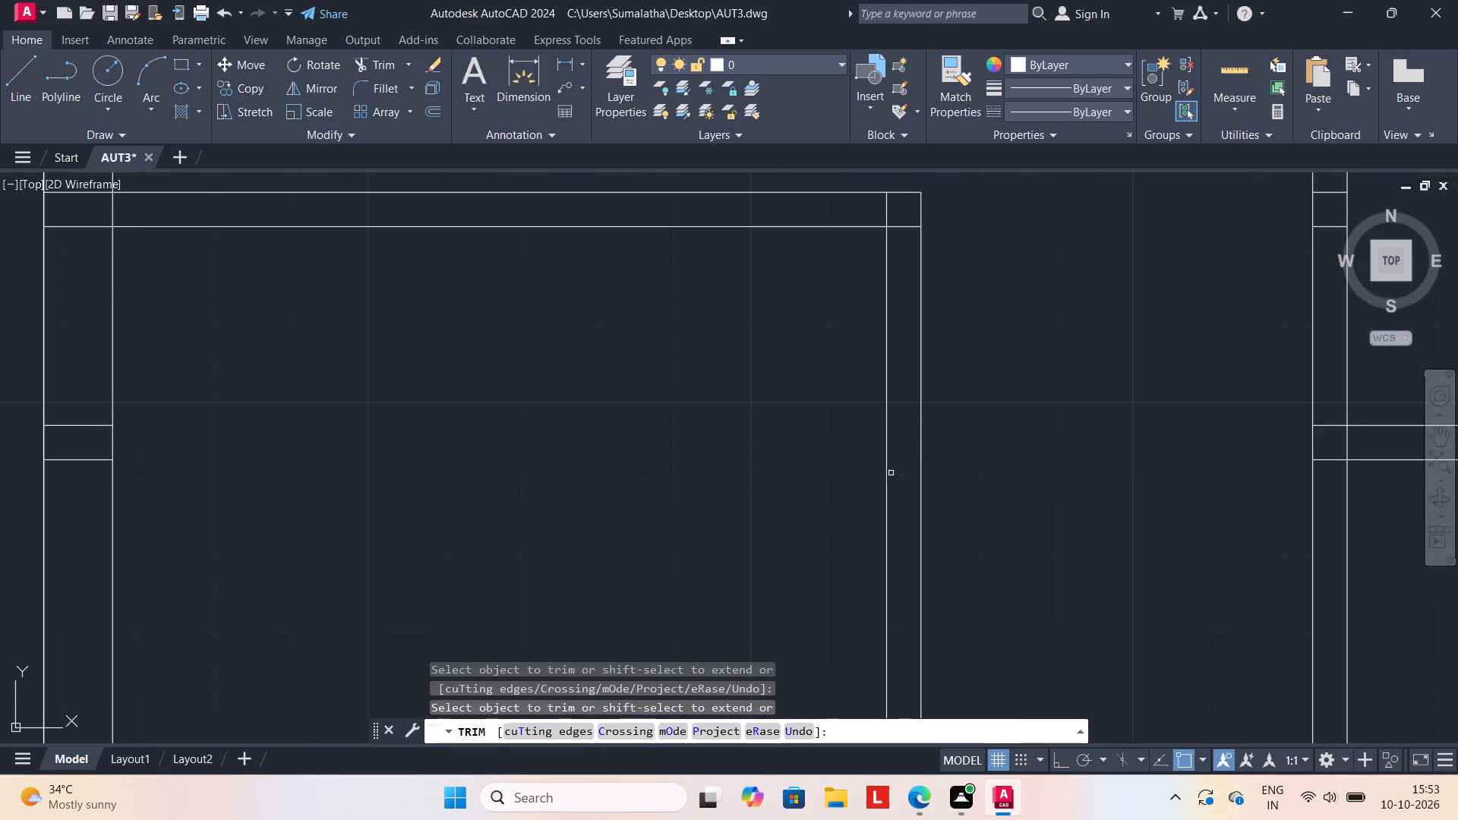
pyautogui.scroll(-1, 575, 406)
pyautogui.moveTo(574, 406); pyautogui.dragTo(751, 370, button='middle')
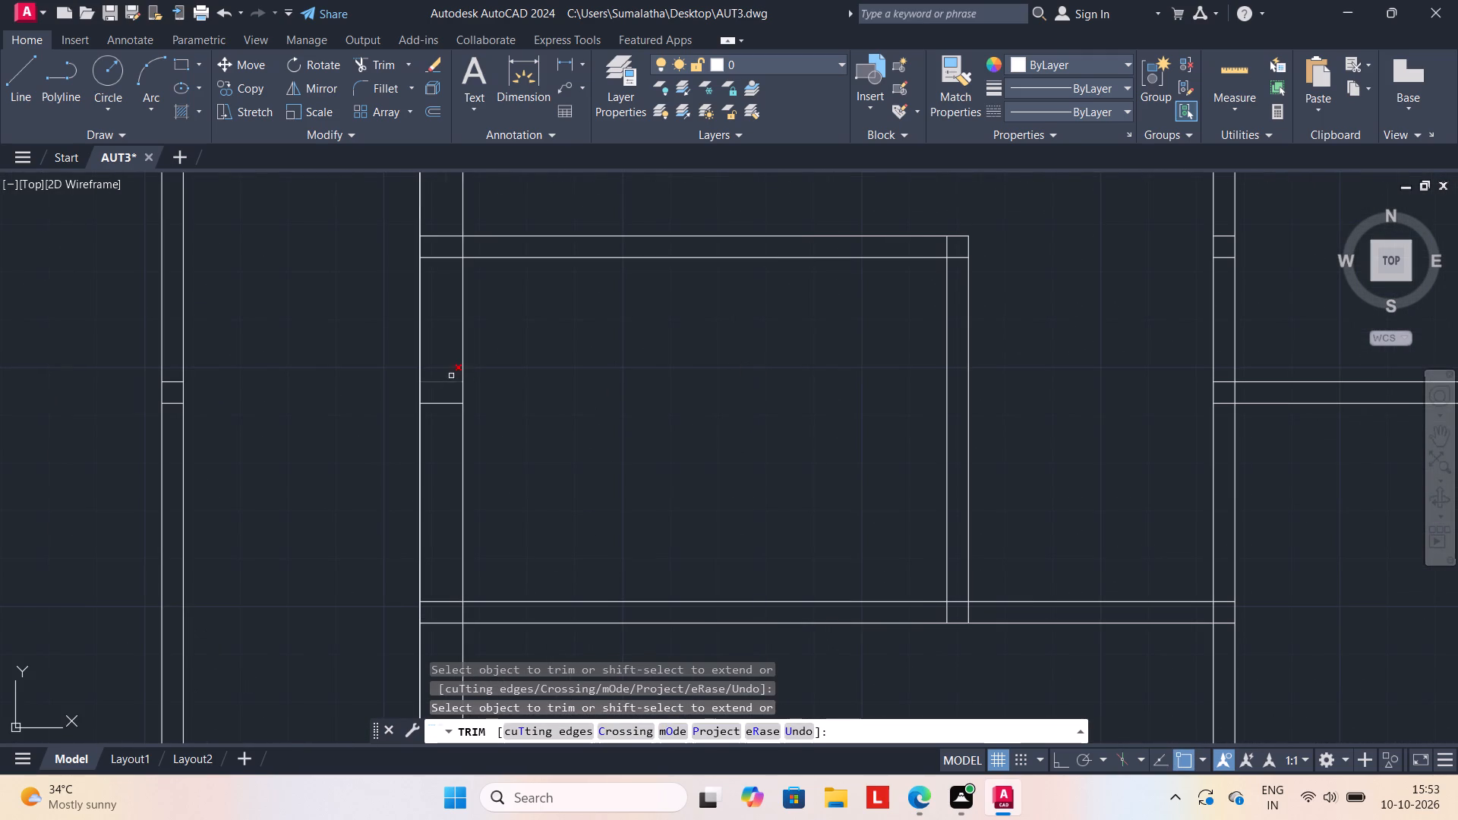
pyautogui.moveTo(450, 374); pyautogui.dragTo(437, 421)
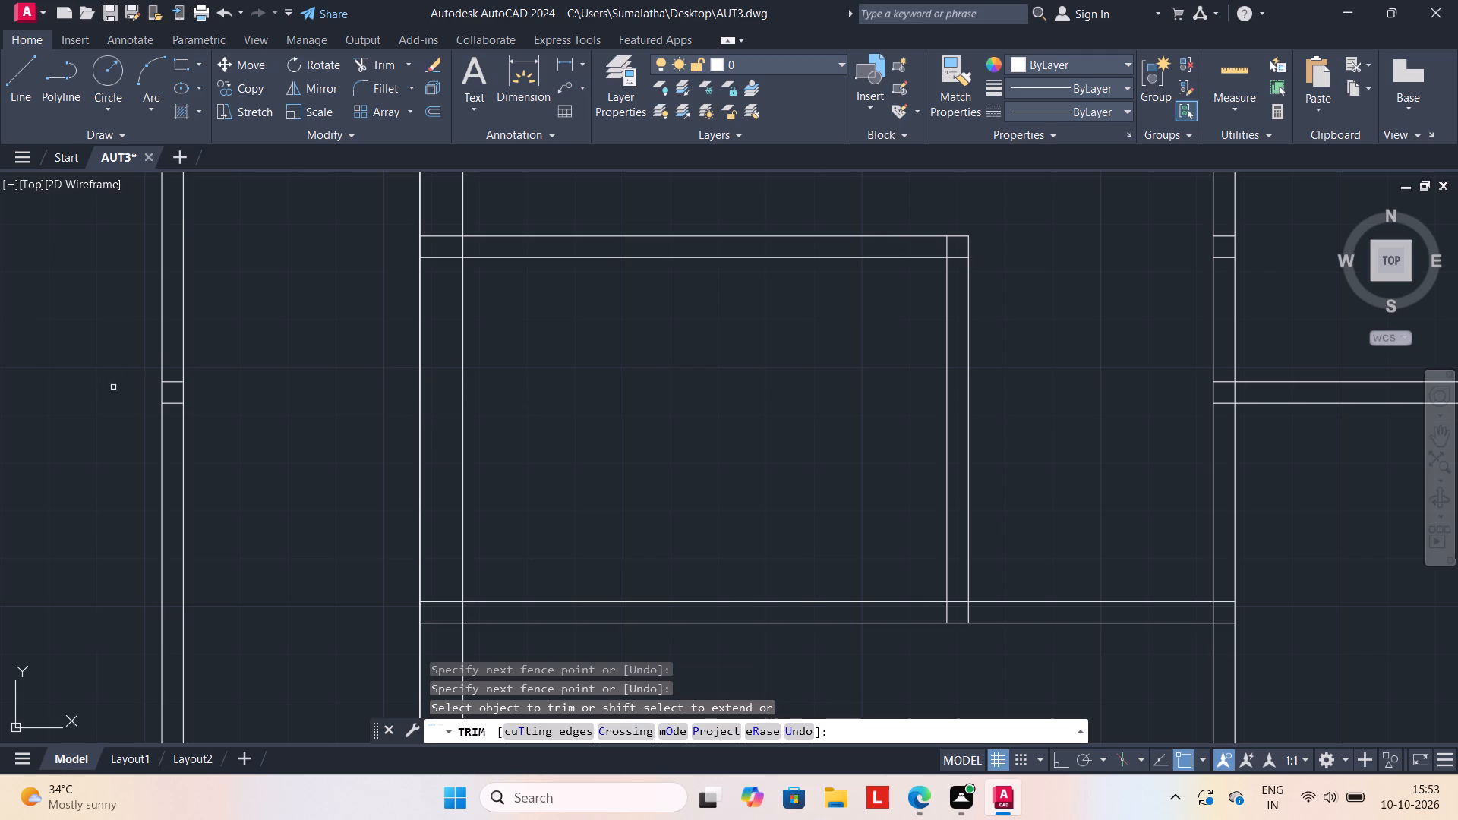
pyautogui.moveTo(169, 372); pyautogui.dragTo(155, 418)
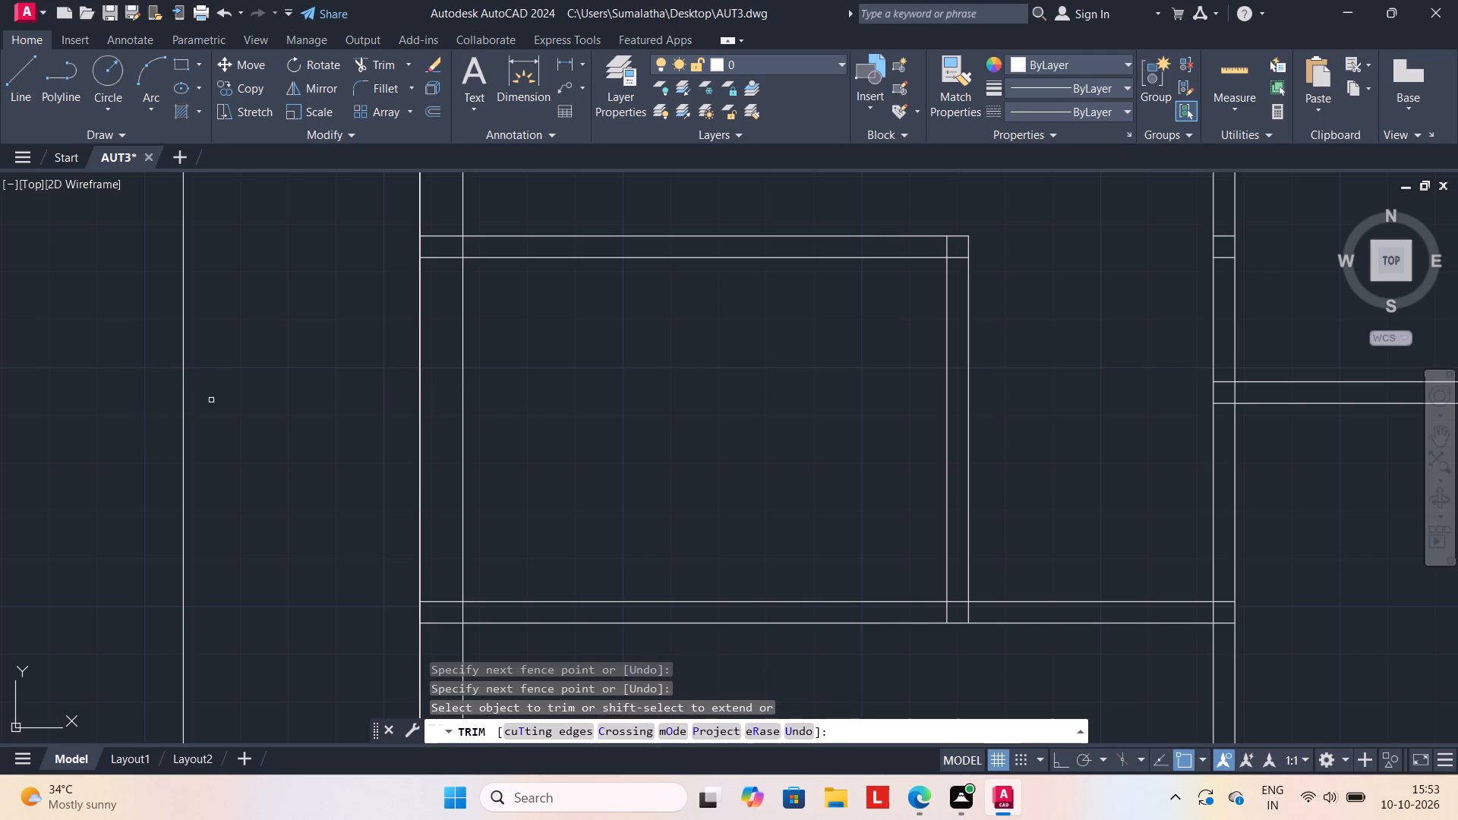
pyautogui.hotkey('ctrl', 'z')
pyautogui.moveTo(169, 378); pyautogui.dragTo(175, 398)
pyautogui.moveTo(172, 402); pyautogui.dragTo(169, 416)
pyautogui.scroll(-3, 228, 403)
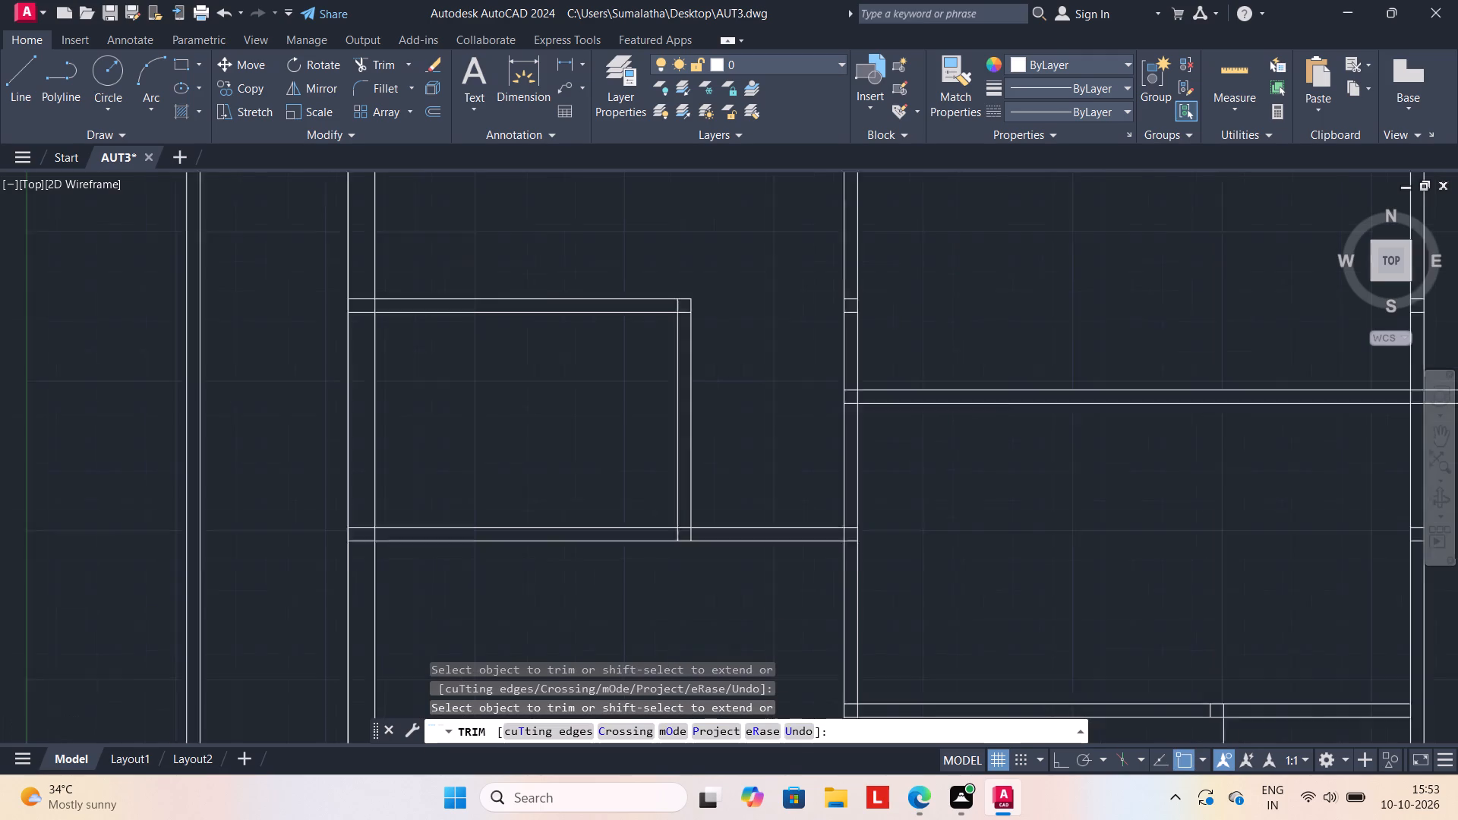
pyautogui.scroll(-1, 750, 342)
pyautogui.press('Escape')
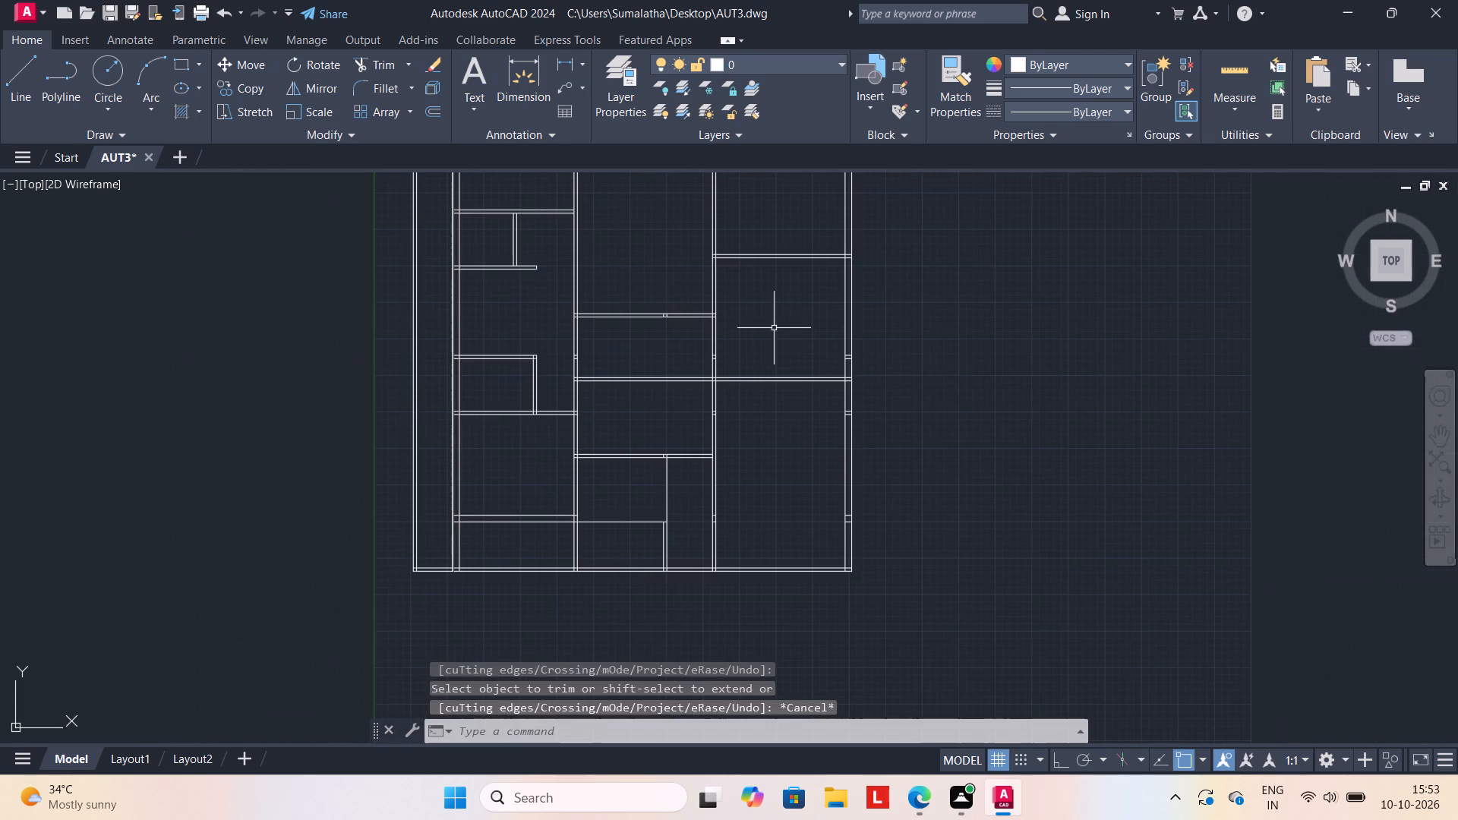
pyautogui.press('Escape')
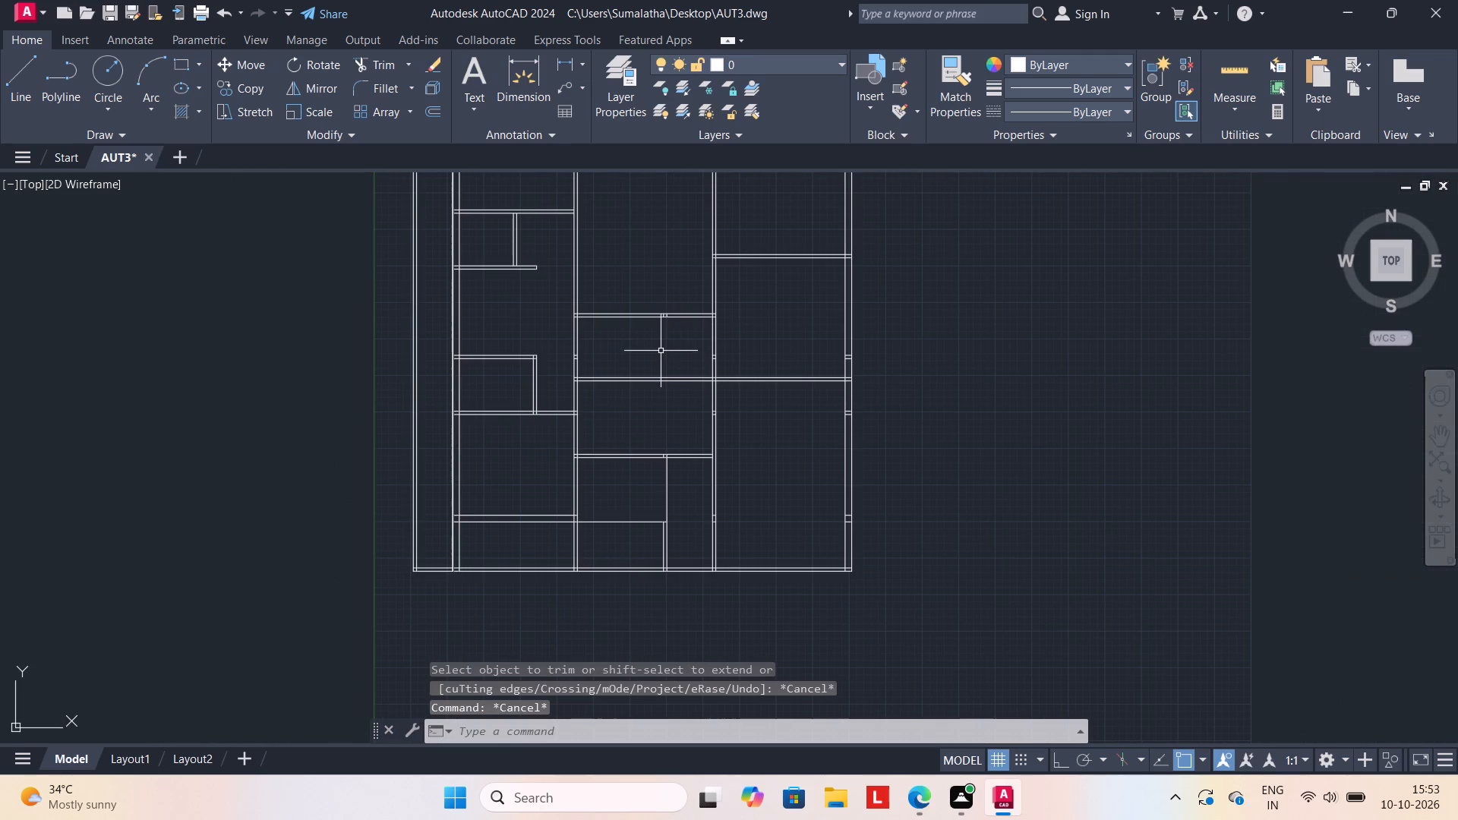
# Trim the new horizontal wall out of the middle column.
pyautogui.write('TR')
pyautogui.press('Return')
pyautogui.moveTo(652, 345); pyautogui.dragTo(630, 415)
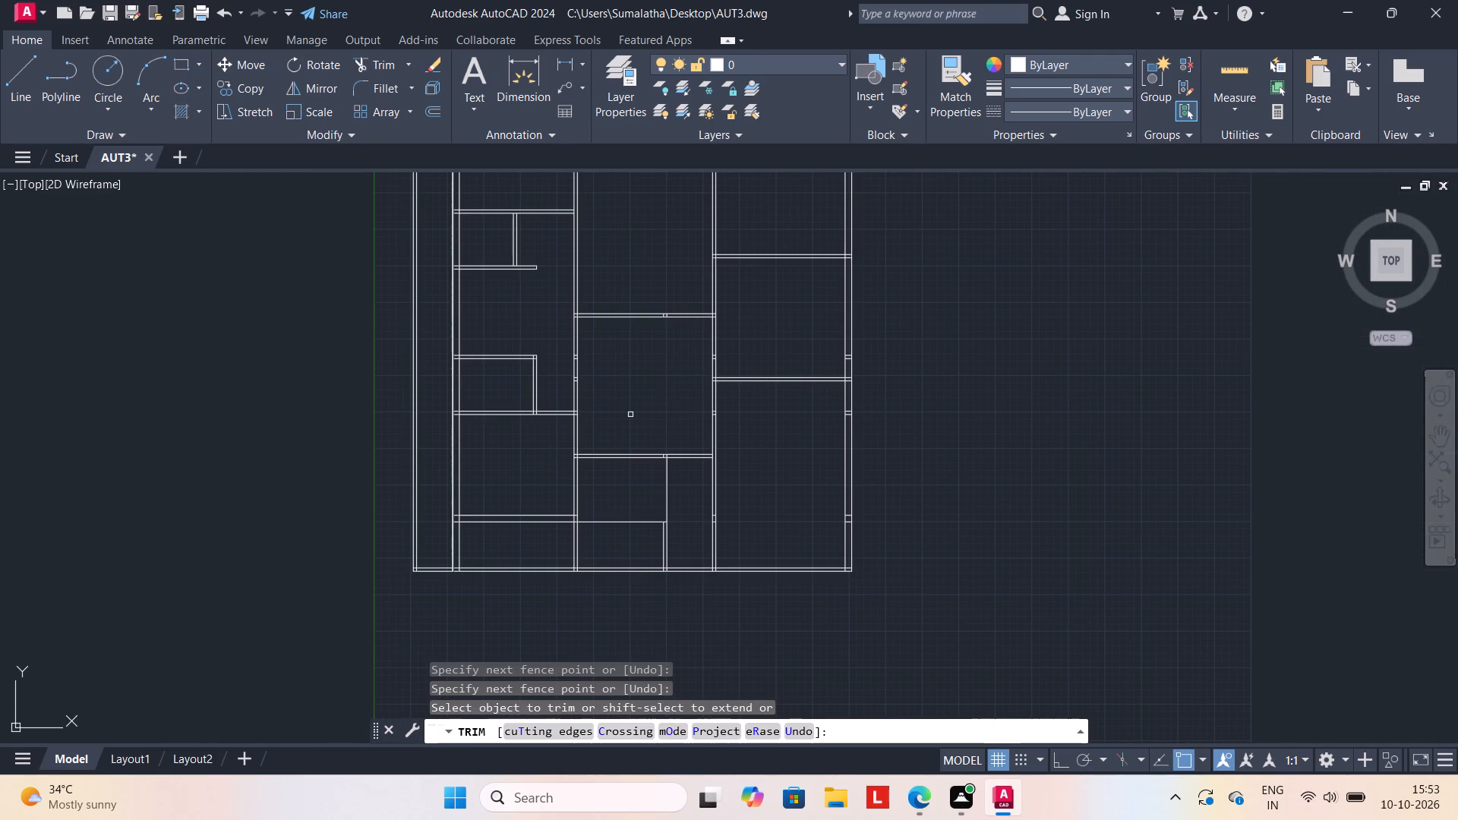
pyautogui.click(625, 399)
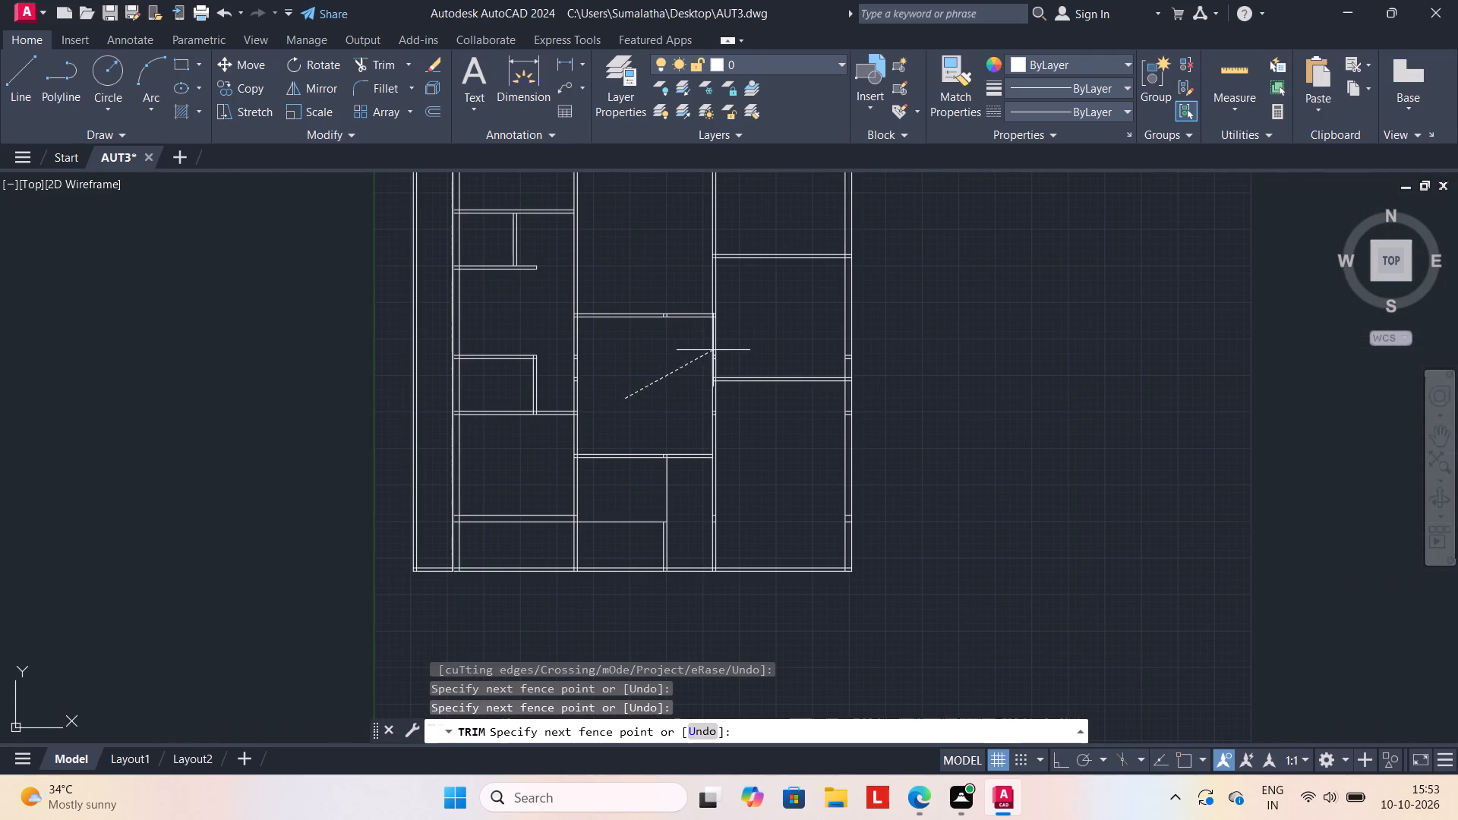
pyautogui.press('Escape')
# Measure the clear height of the right column's second room from the top with a temporary linear dimension and delete it.
pyautogui.scroll(-1, 730, 321)
pyautogui.moveTo(731, 334); pyautogui.dragTo(729, 412, button='middle')
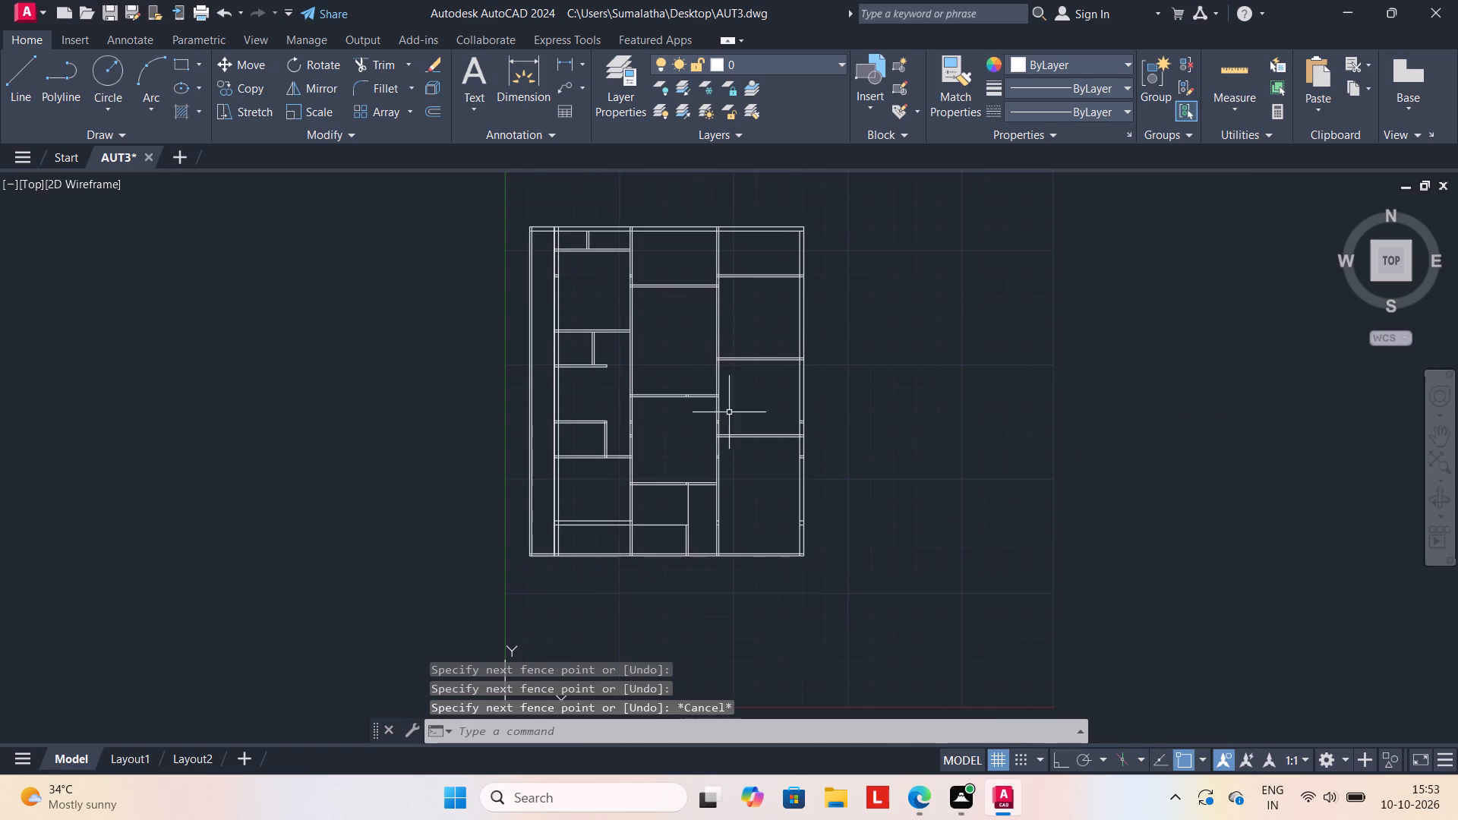
pyautogui.click(557, 57)
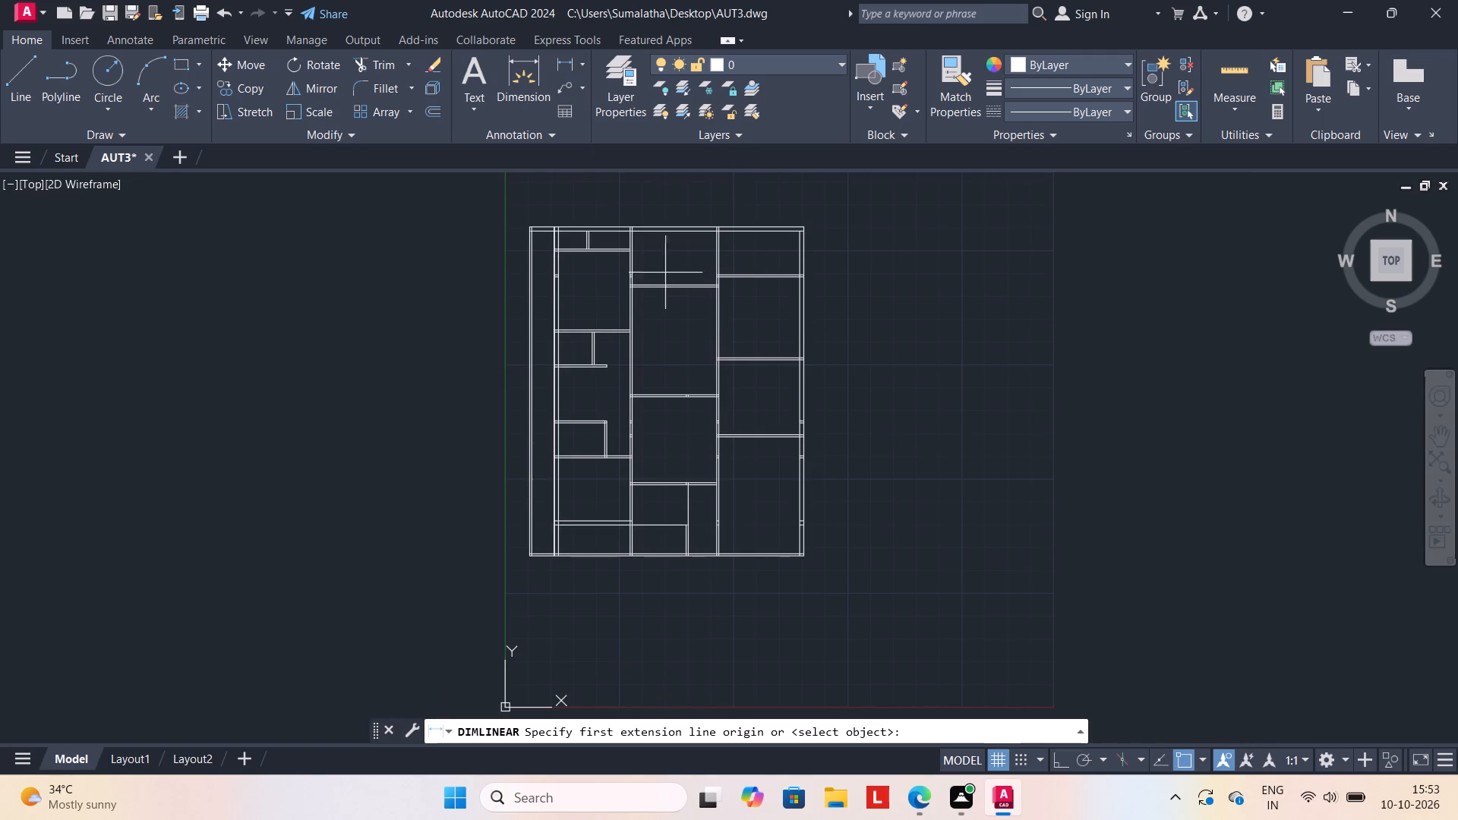
pyautogui.scroll(2, 757, 278)
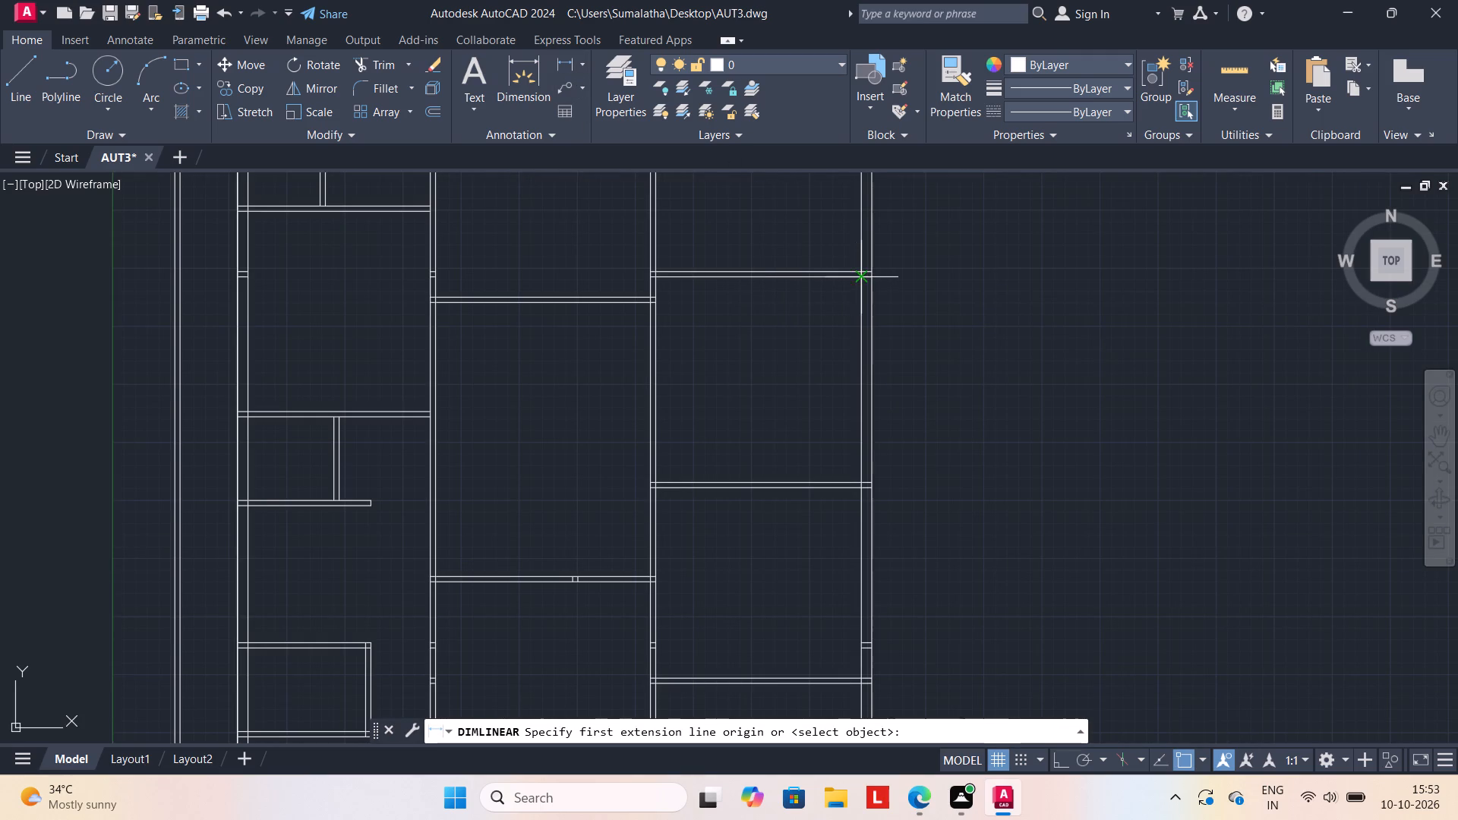
pyautogui.click(860, 278)
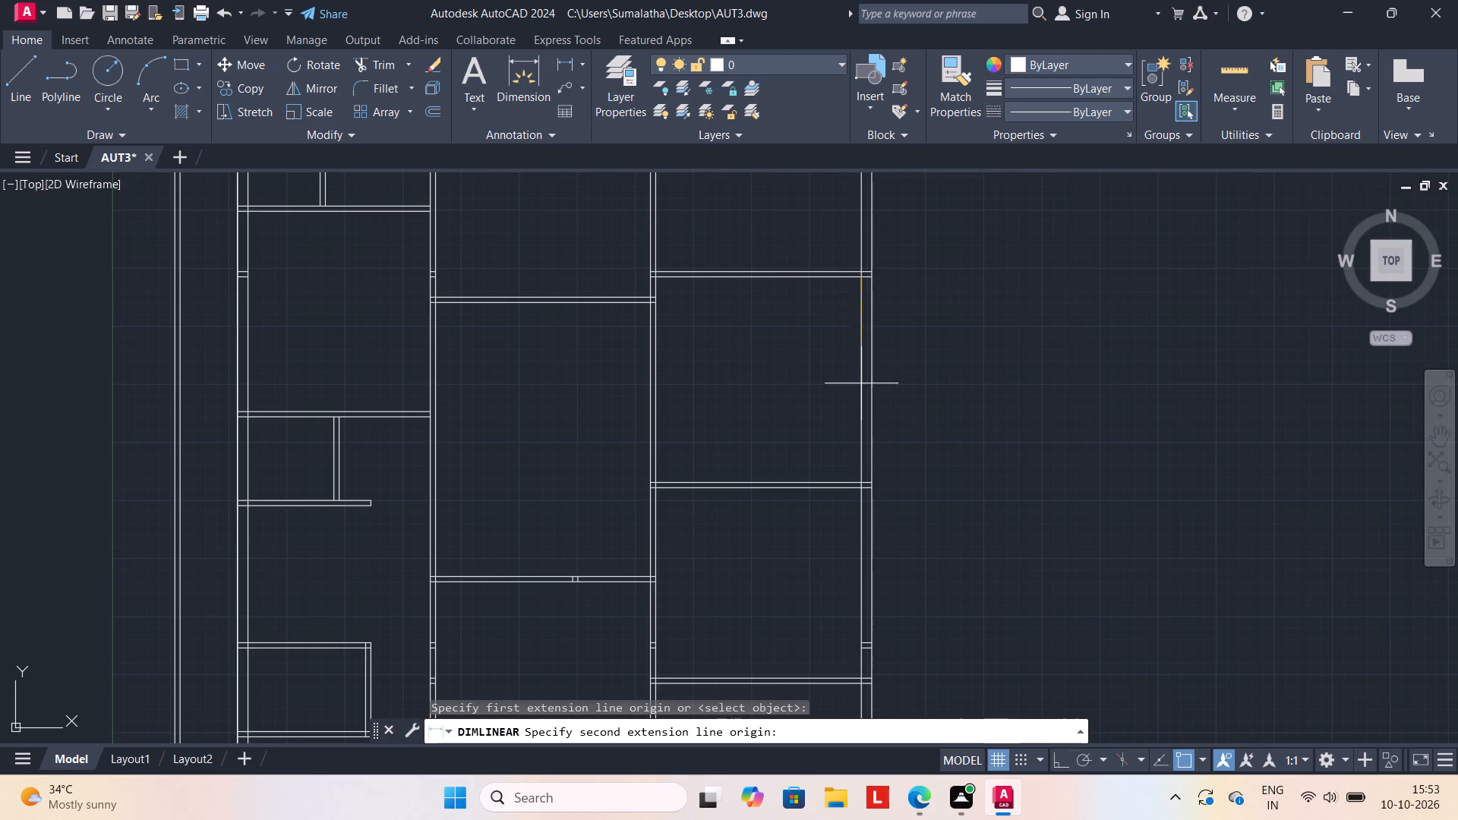
pyautogui.click(859, 481)
pyautogui.click(808, 481)
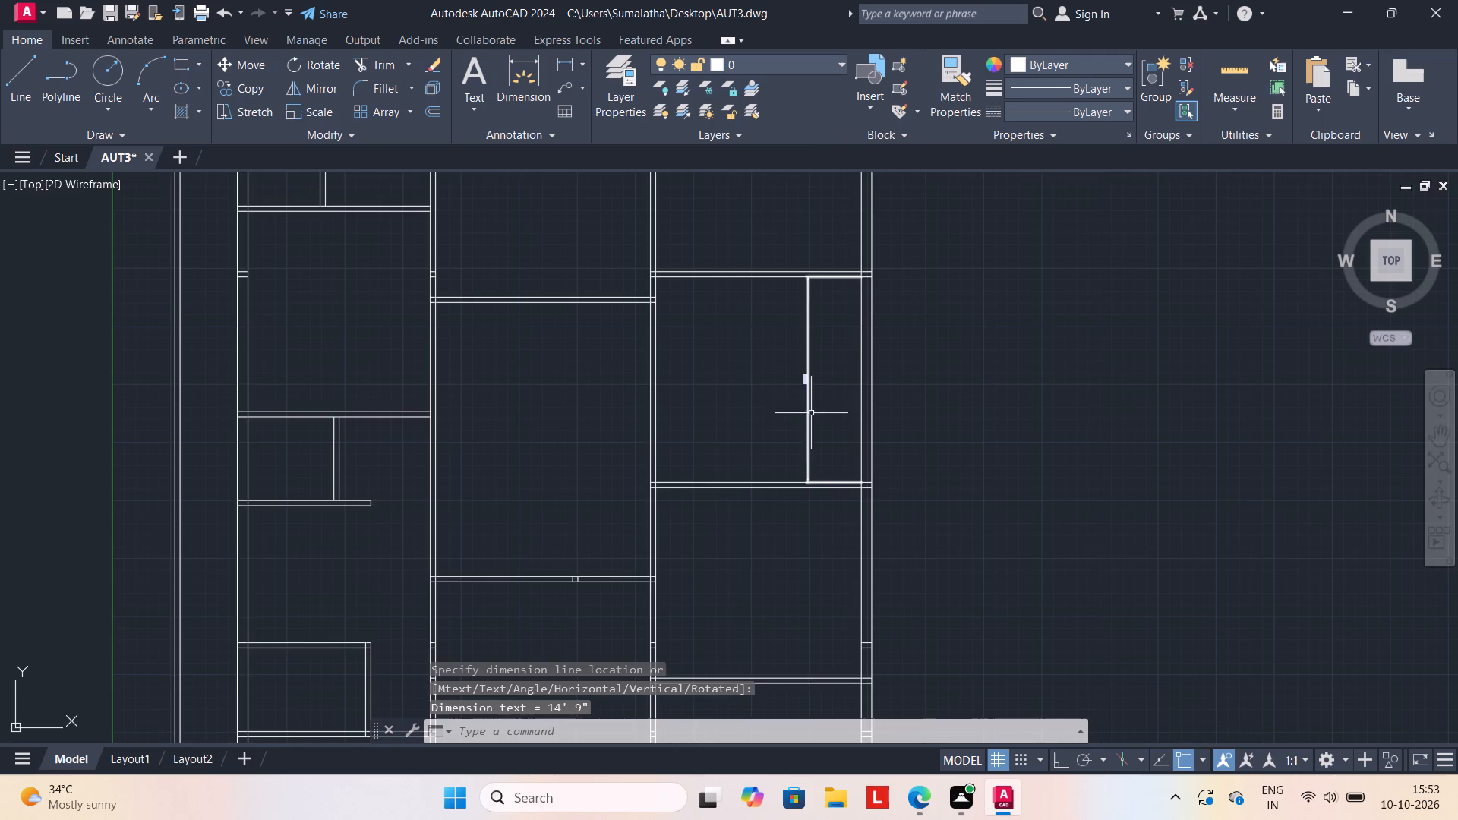
pyautogui.scroll(1, 802, 386)
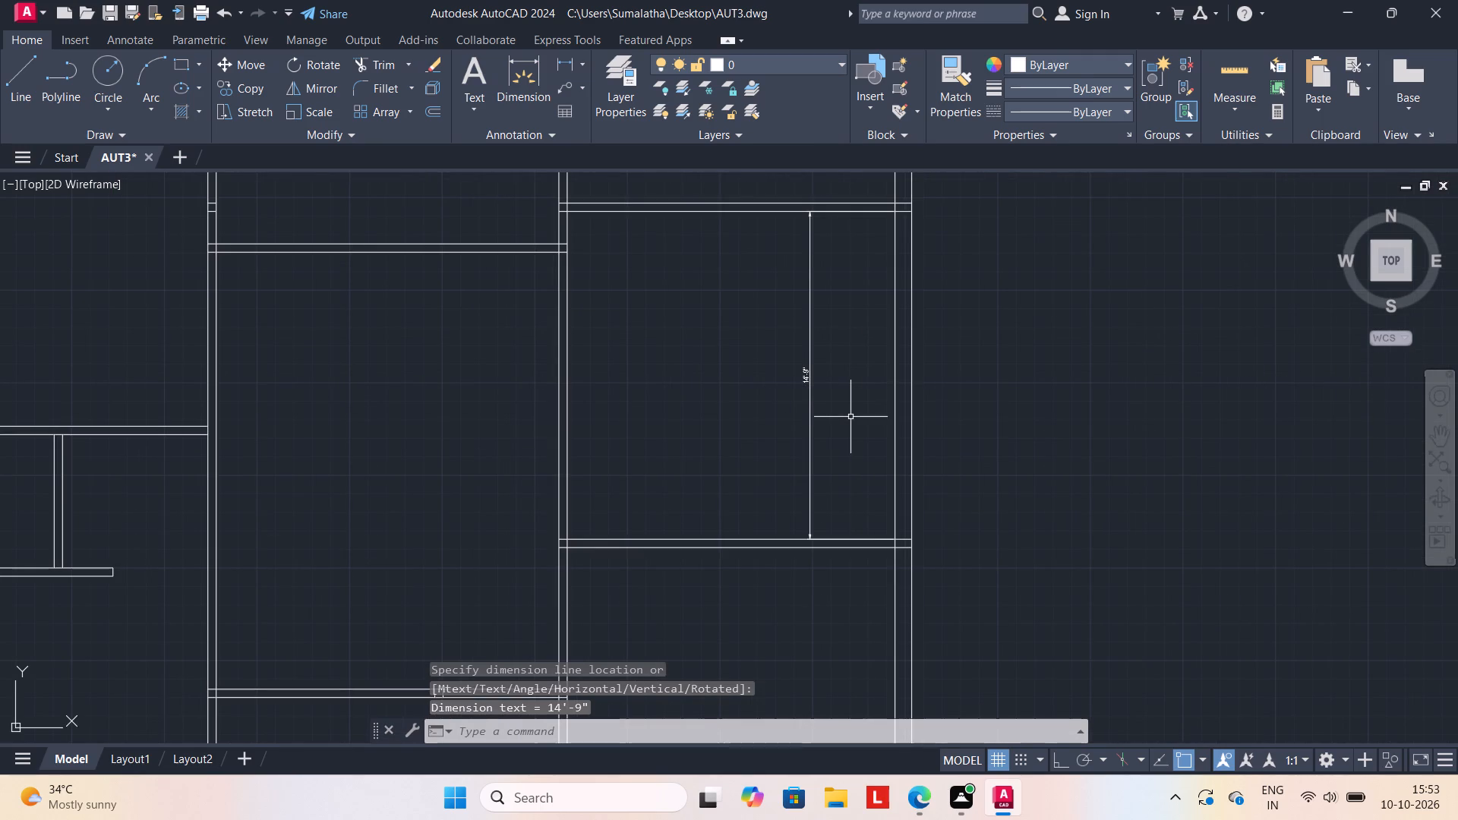
pyautogui.press('Escape')
pyautogui.click(808, 412)
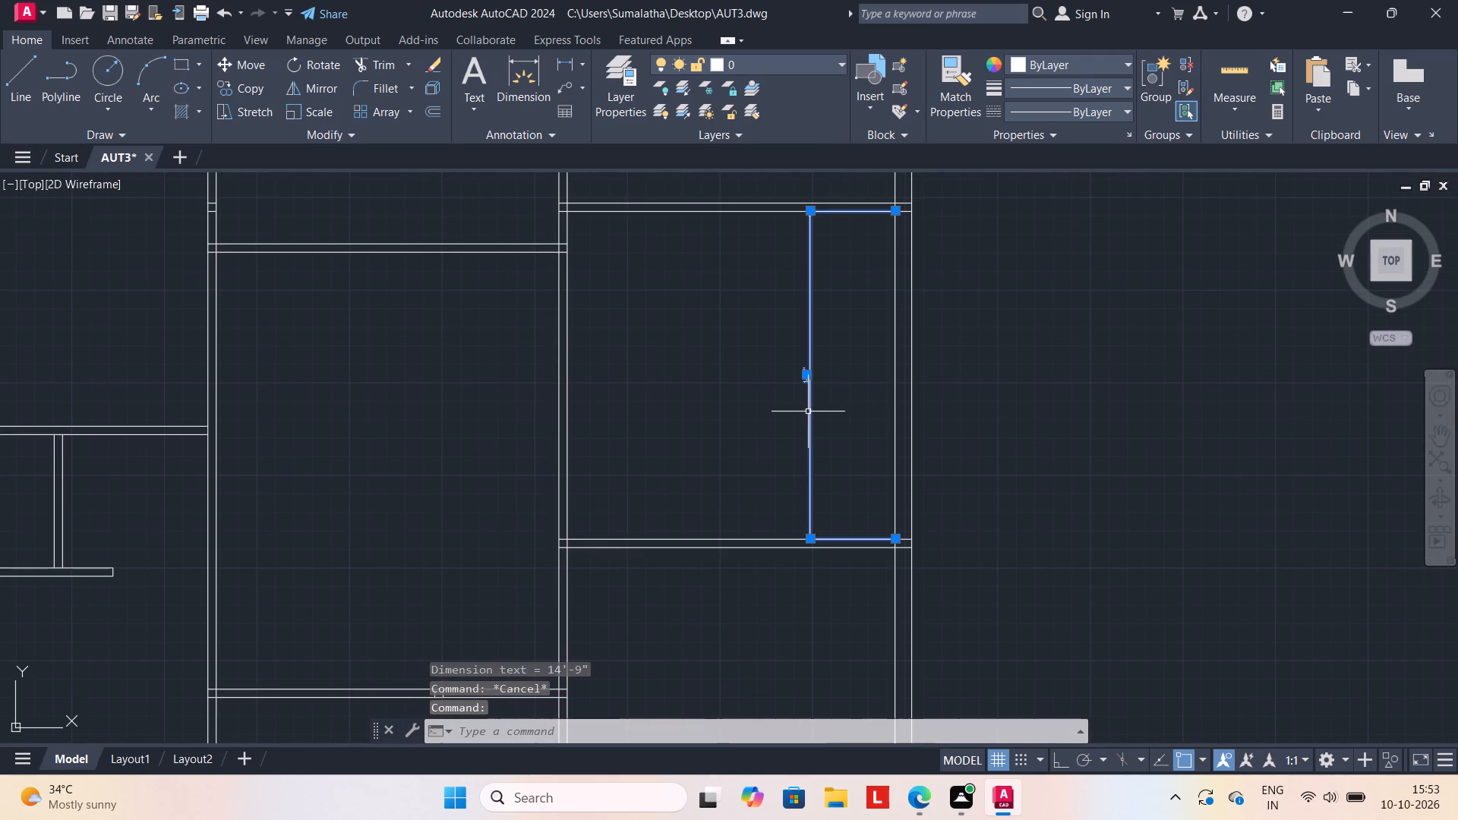
pyautogui.press('Delete')
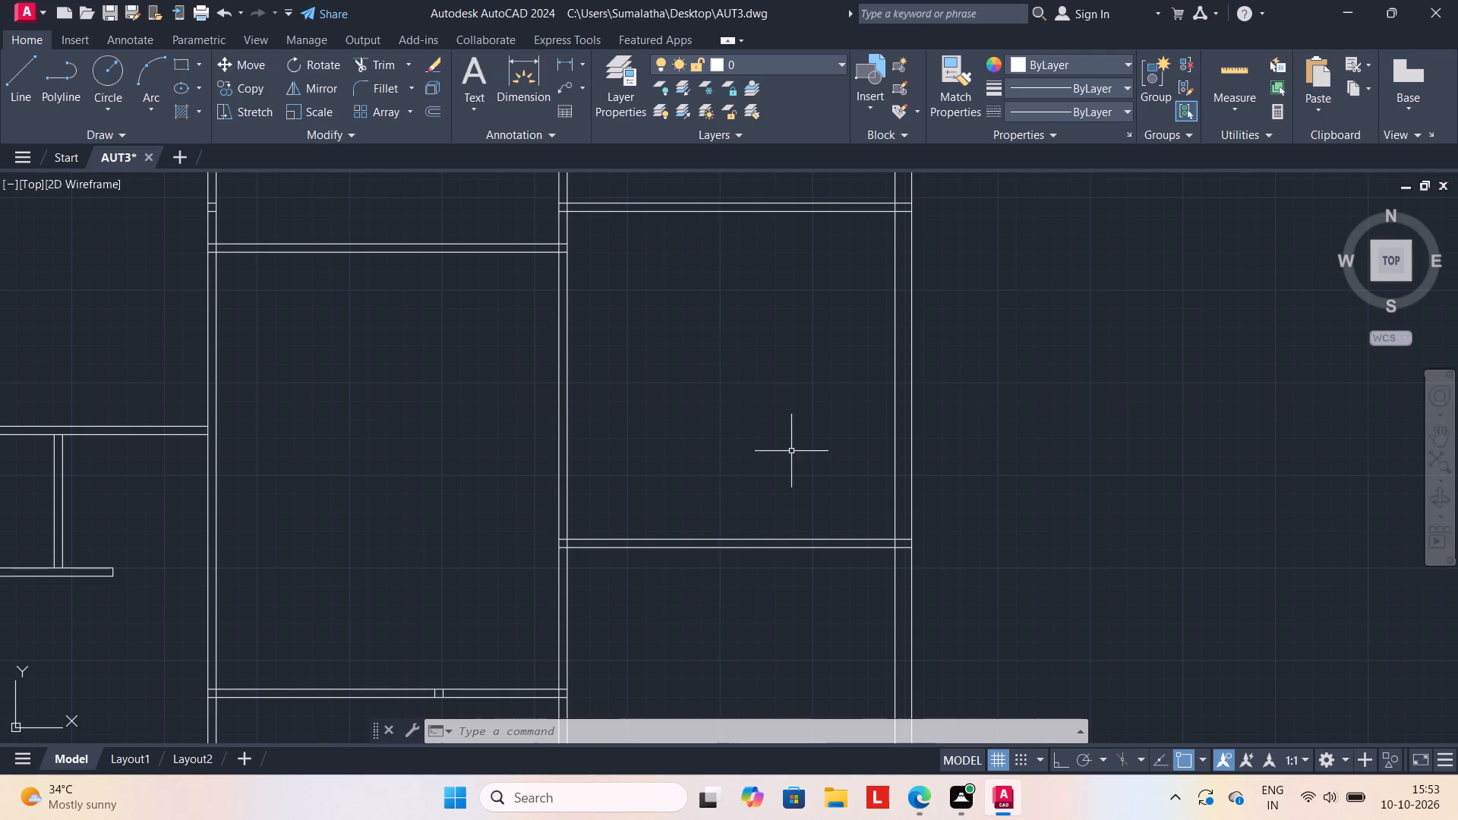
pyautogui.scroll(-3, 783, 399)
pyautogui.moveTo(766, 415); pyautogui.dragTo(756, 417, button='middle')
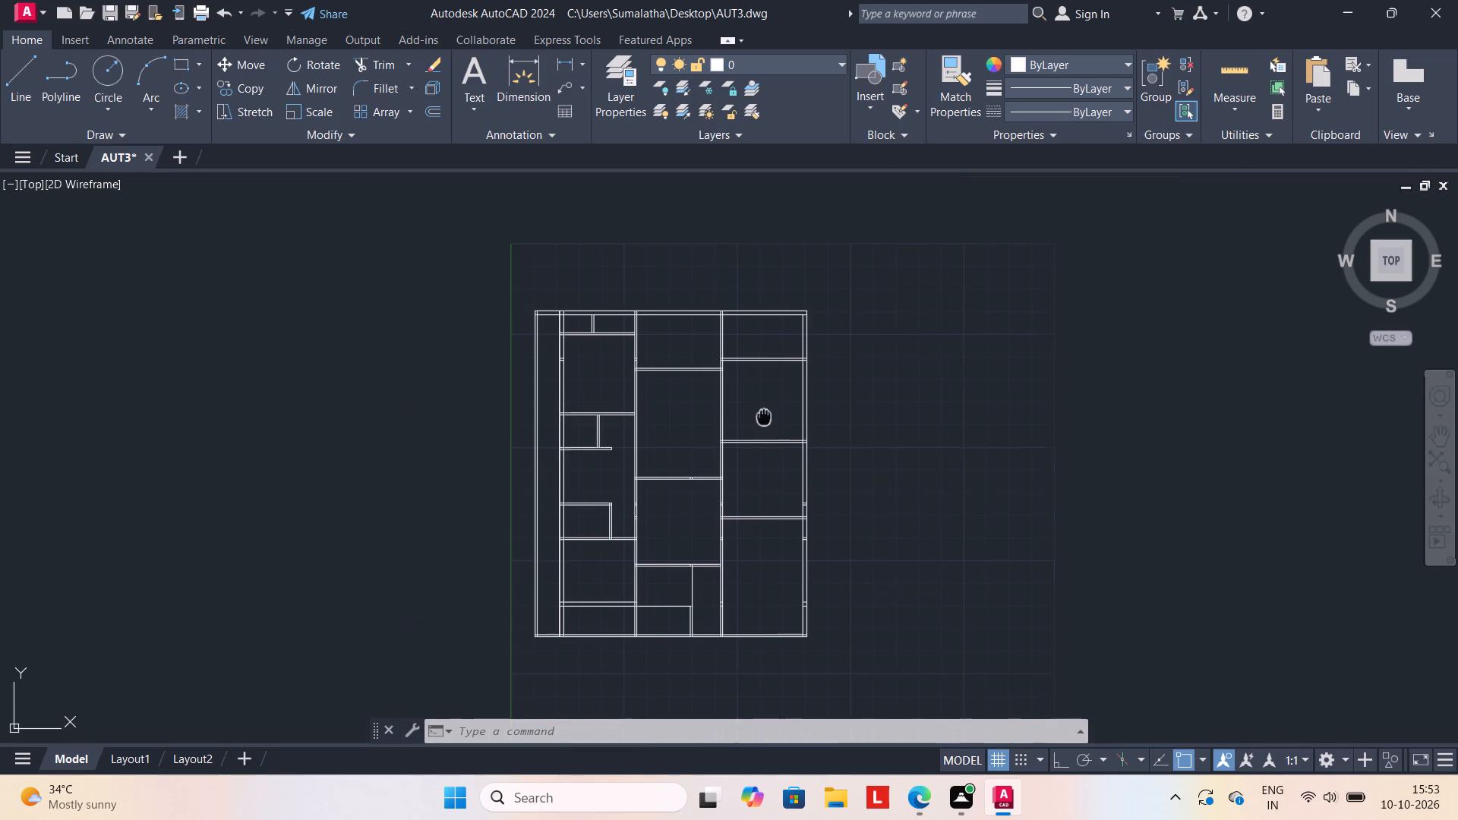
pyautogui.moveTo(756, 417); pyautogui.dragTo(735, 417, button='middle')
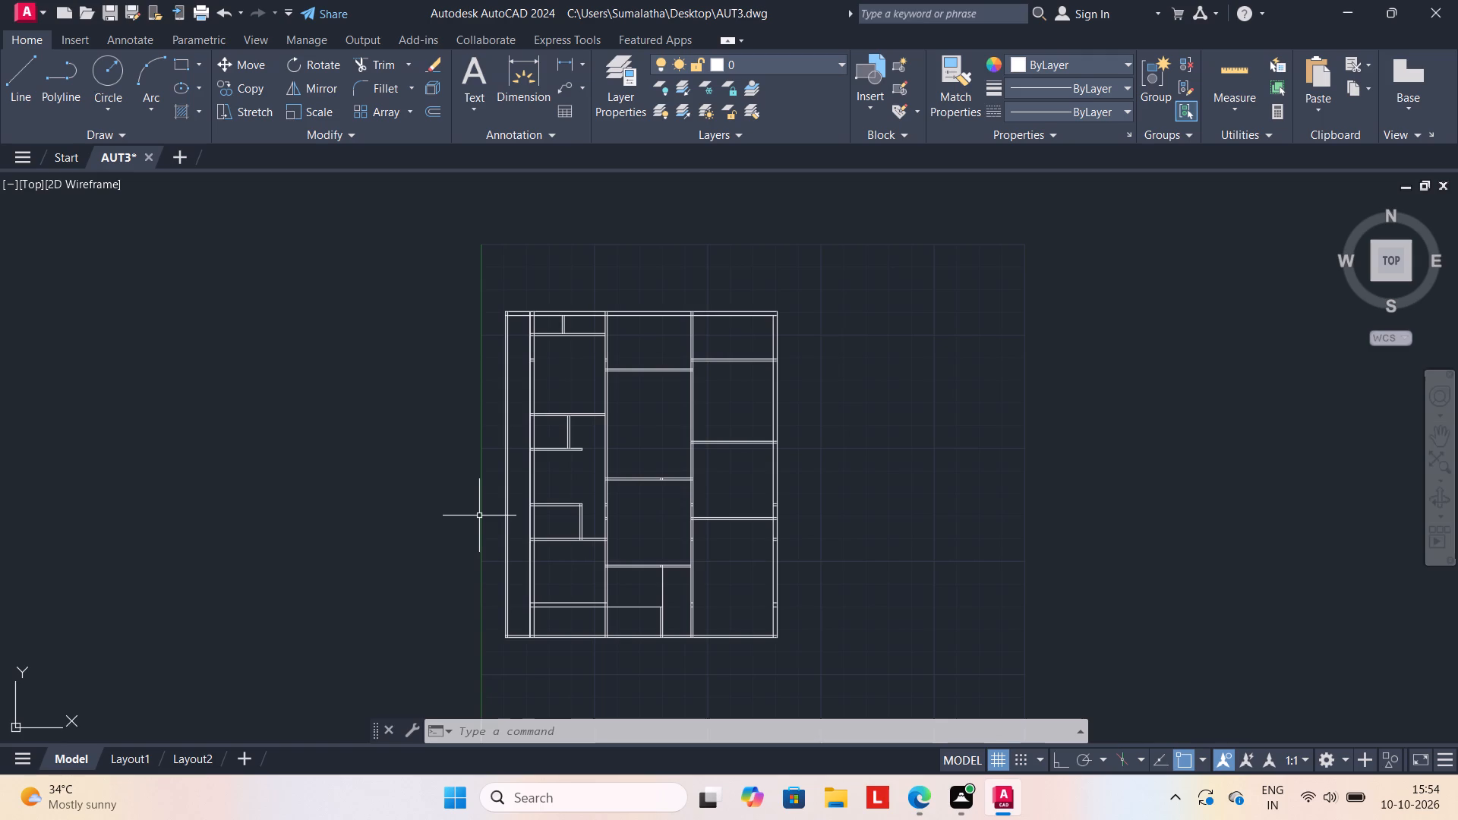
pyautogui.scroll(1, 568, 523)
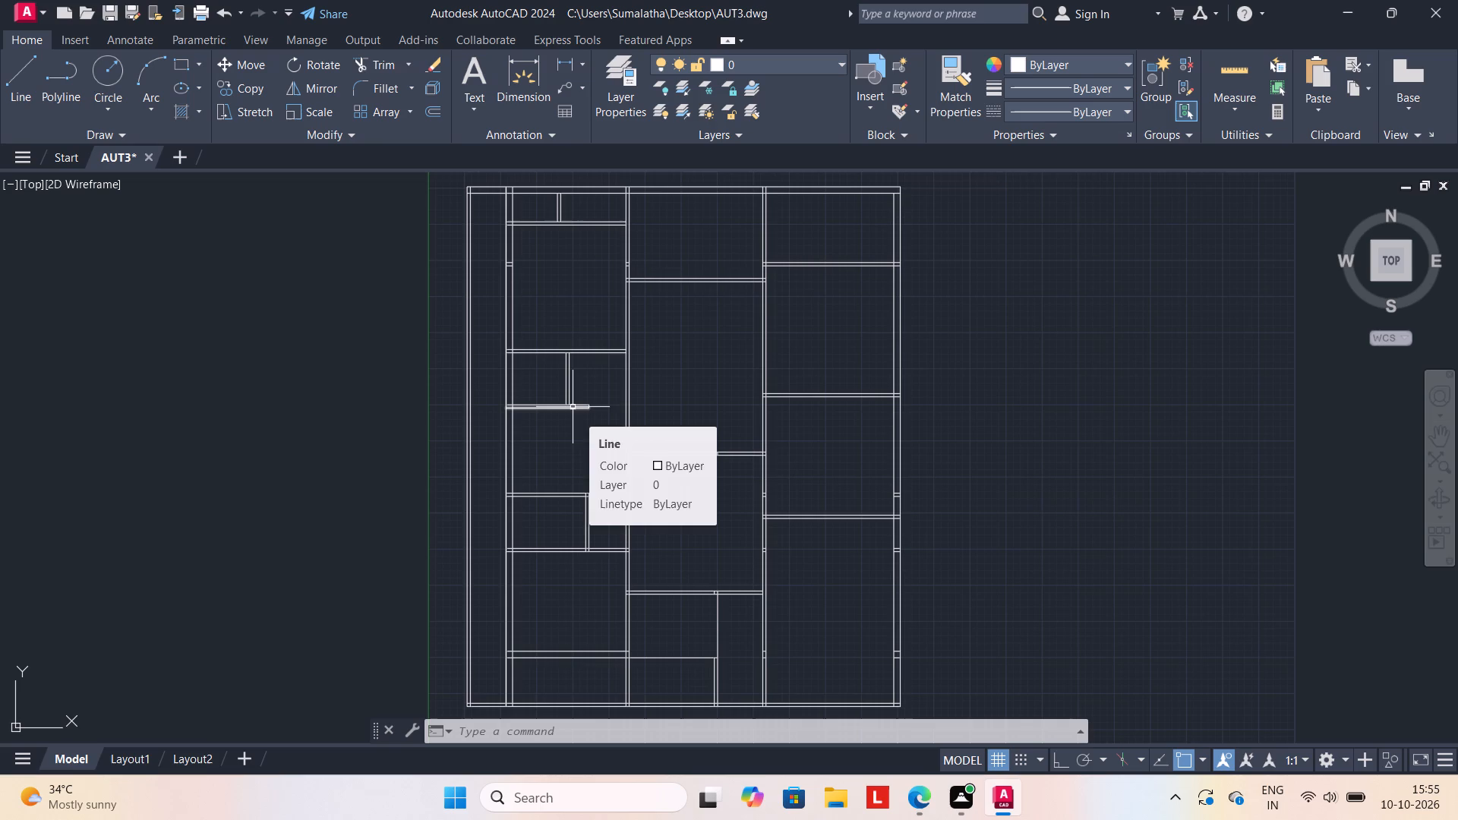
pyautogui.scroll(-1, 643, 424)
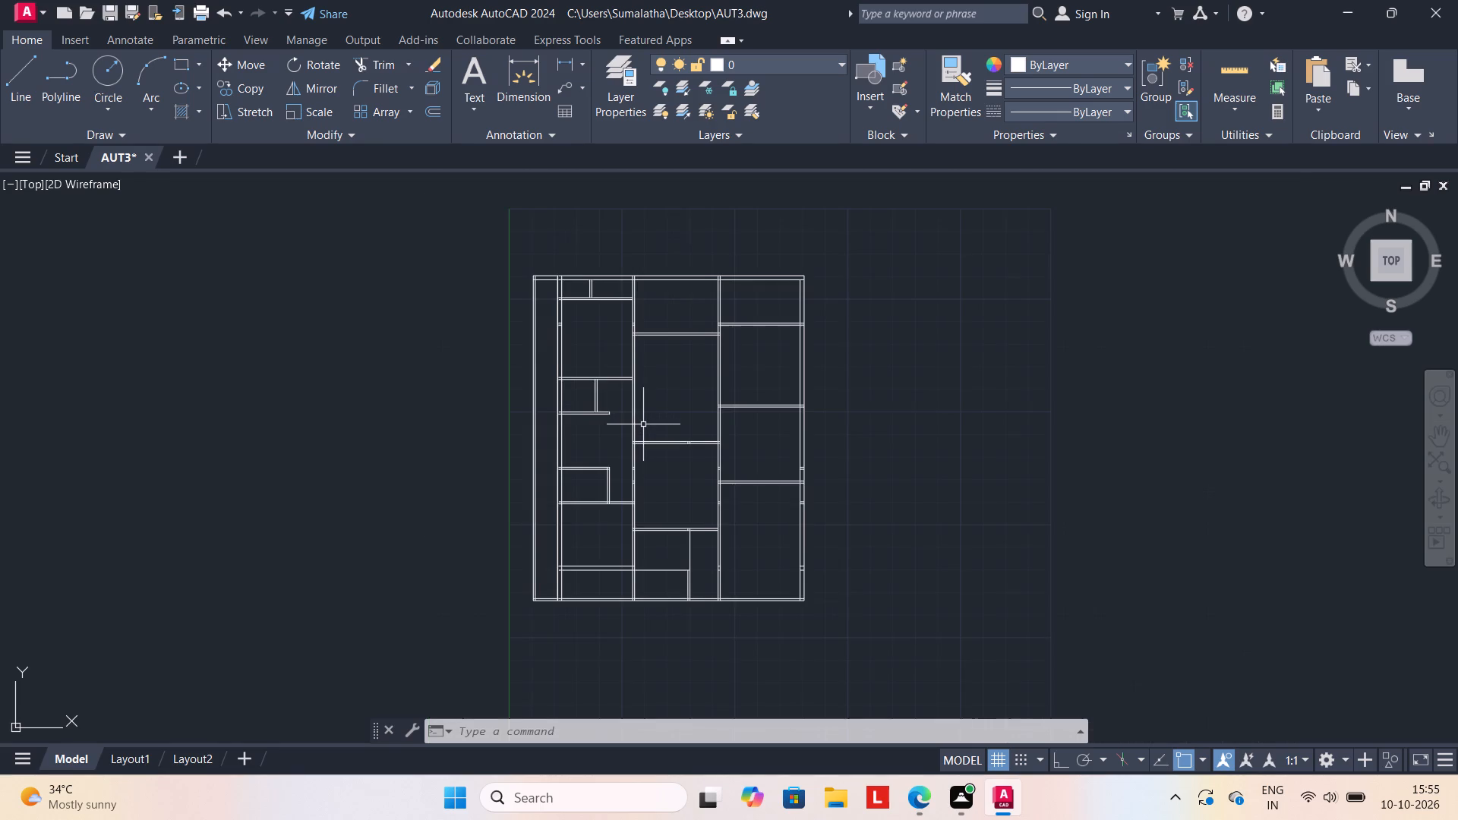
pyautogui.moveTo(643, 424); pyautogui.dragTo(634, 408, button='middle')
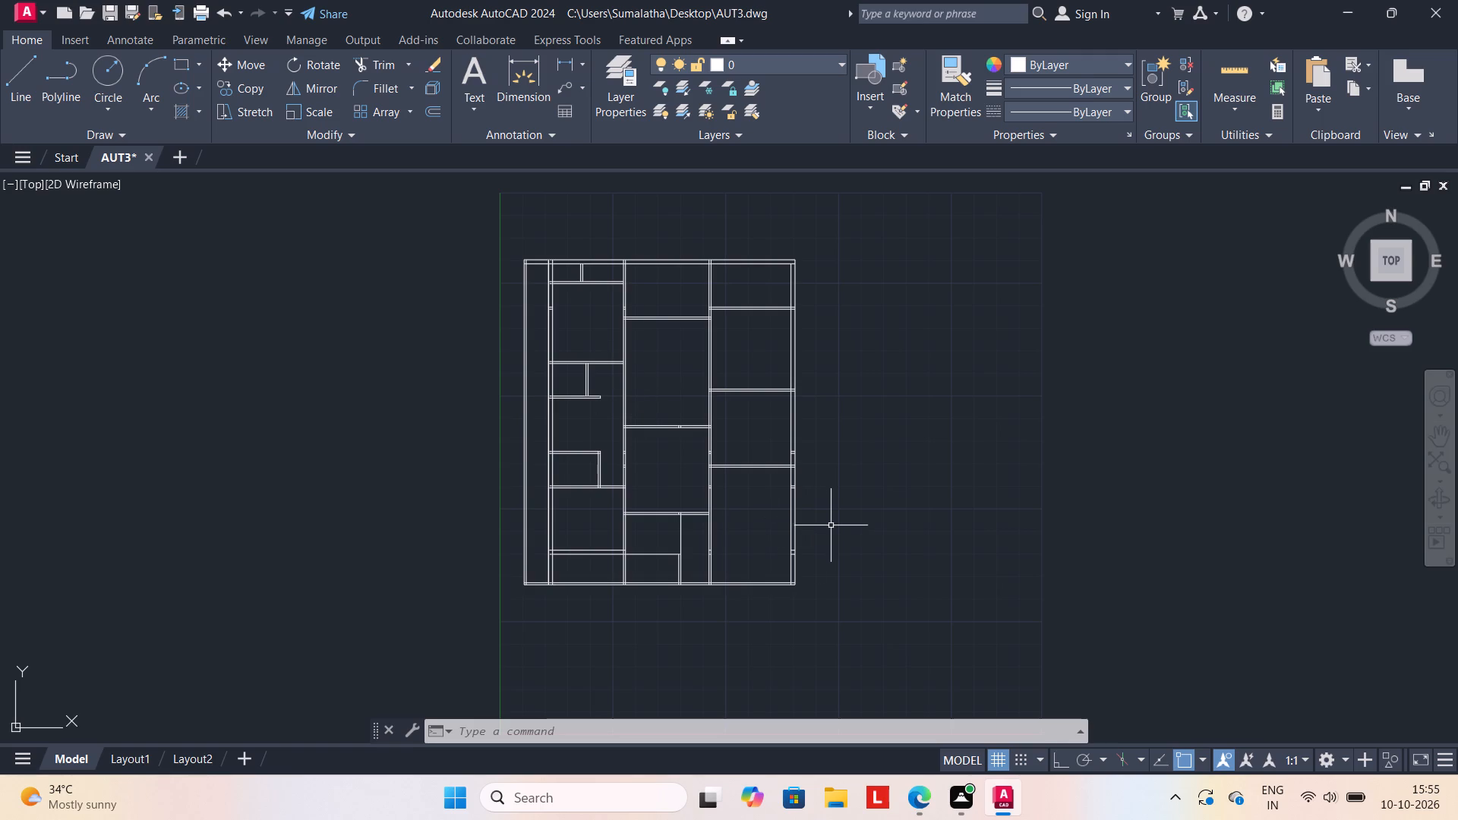
# Trim the middle column's vertical partition below the lowest horizontal line, including its leftover pieces inside the bottom outer wall.
pyautogui.scroll(2, 674, 561)
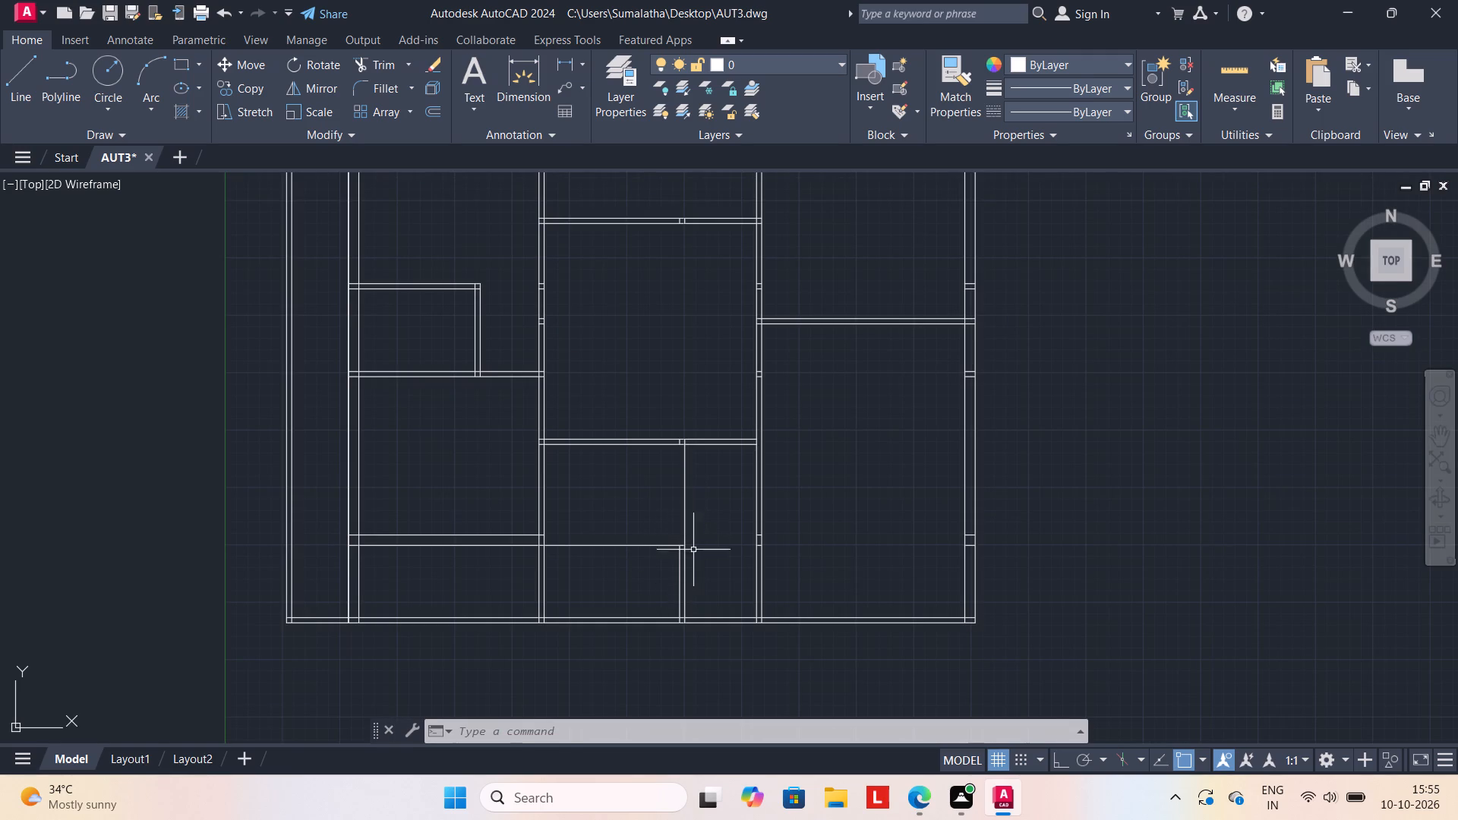
pyautogui.write('TR')
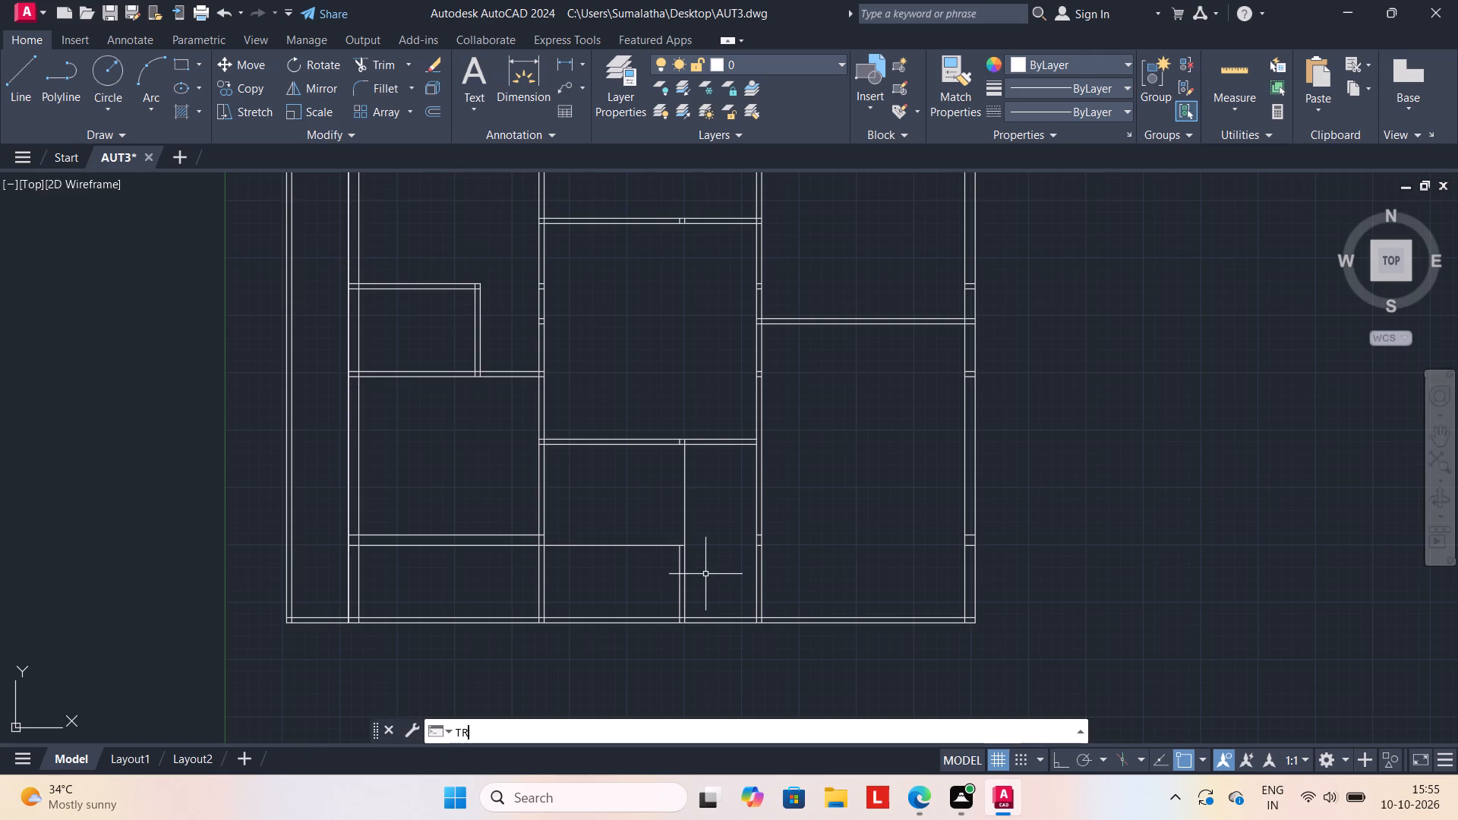
pyautogui.press('Return')
pyautogui.moveTo(705, 586); pyautogui.dragTo(670, 590)
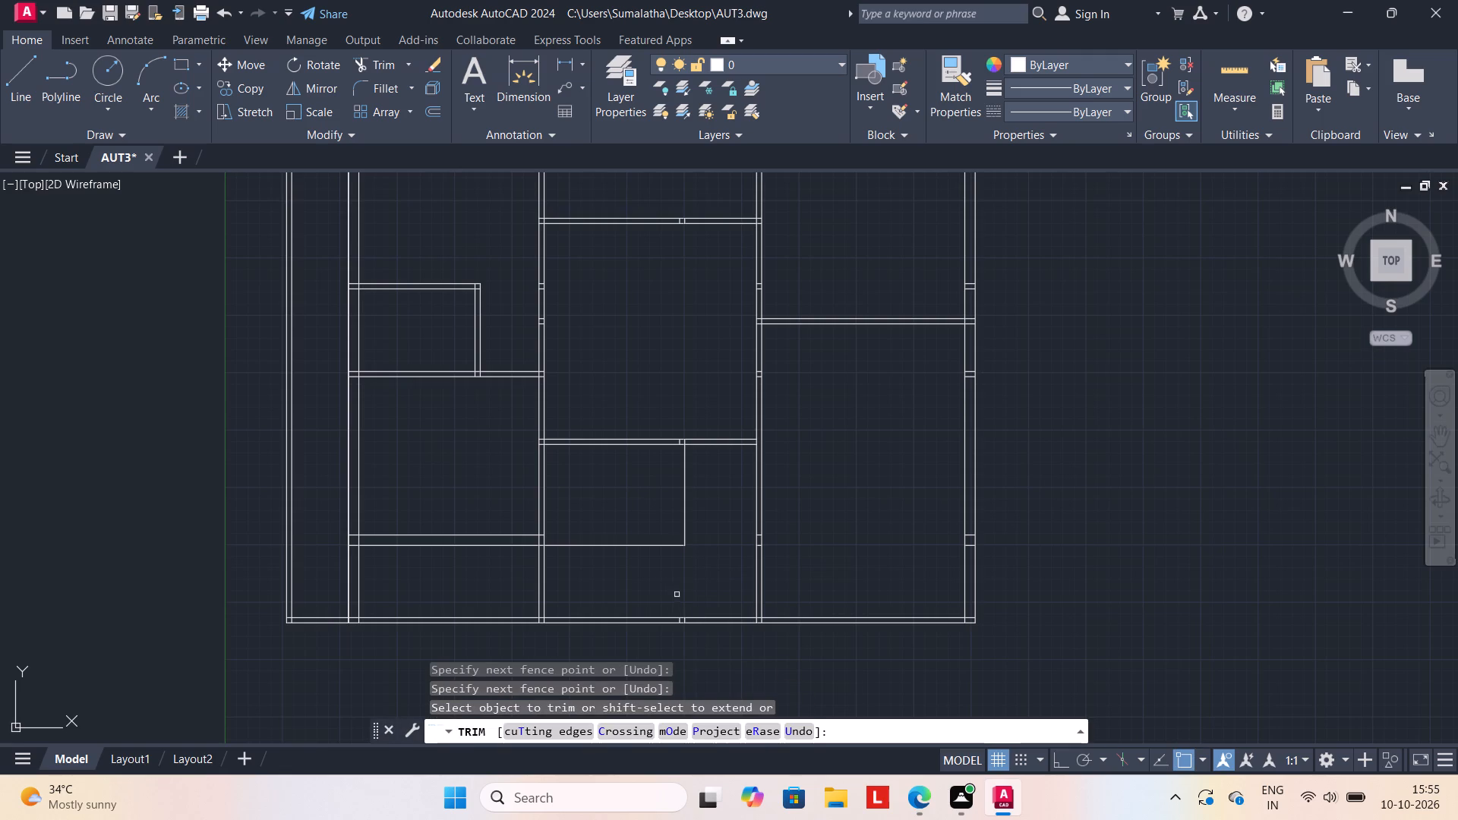
pyautogui.scroll(3, 686, 613)
pyautogui.moveTo(634, 637); pyautogui.dragTo(661, 639)
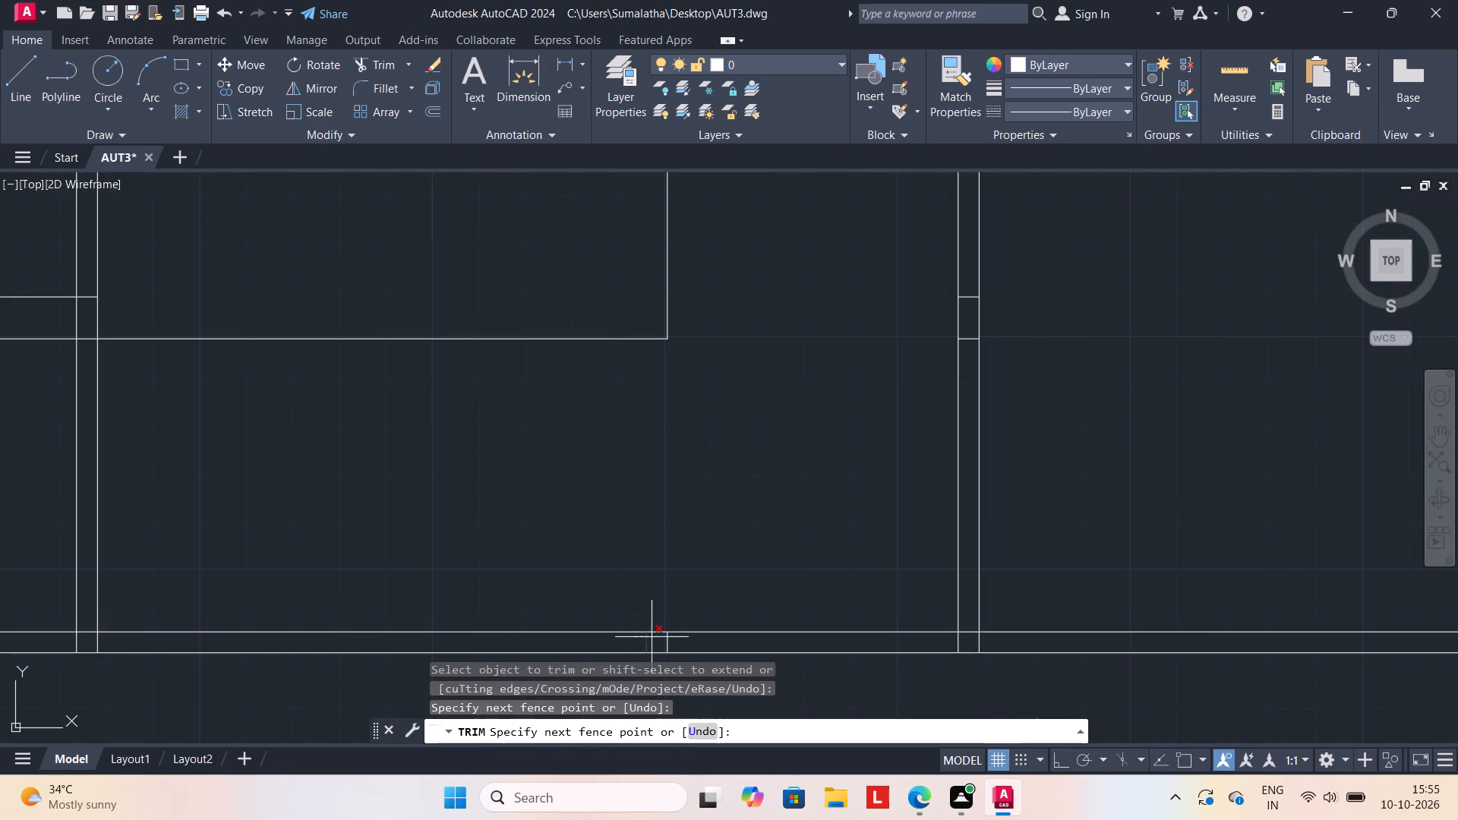
pyautogui.moveTo(661, 639); pyautogui.dragTo(675, 642)
pyautogui.scroll(-1, 680, 636)
pyautogui.press('Escape')
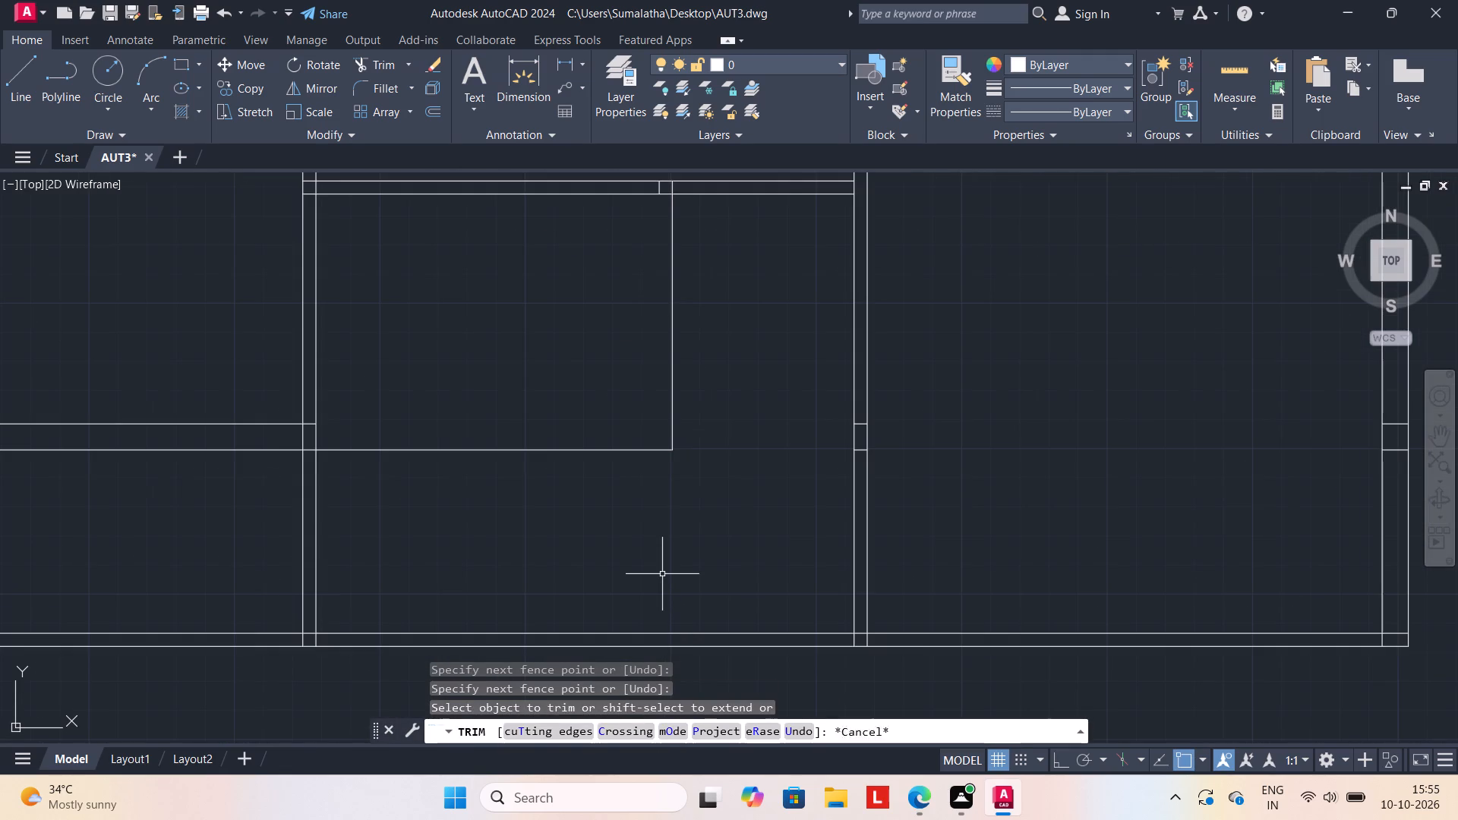
pyautogui.press('Escape')
pyautogui.press('Escape')
pyautogui.press('Escape')
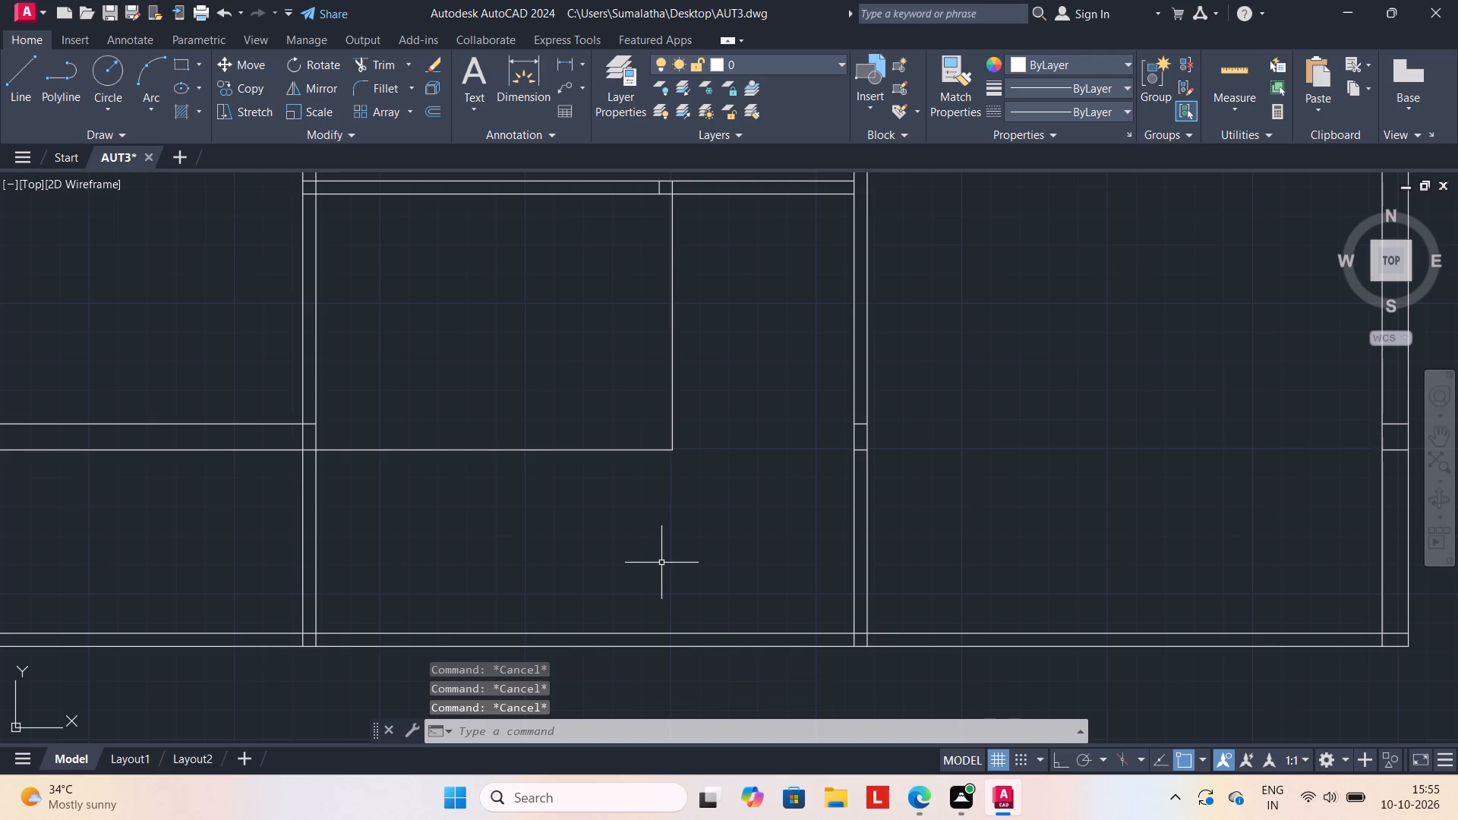
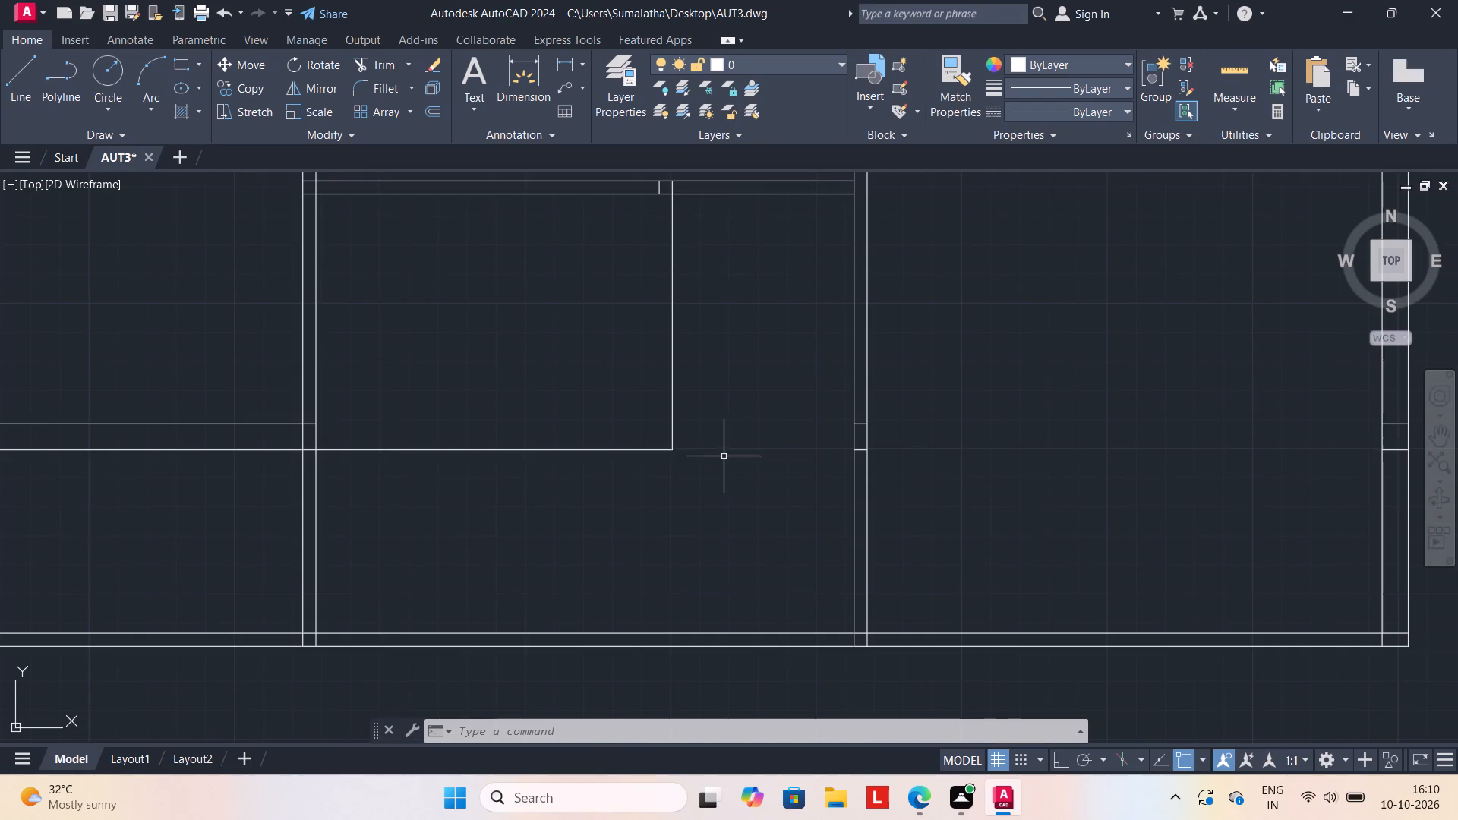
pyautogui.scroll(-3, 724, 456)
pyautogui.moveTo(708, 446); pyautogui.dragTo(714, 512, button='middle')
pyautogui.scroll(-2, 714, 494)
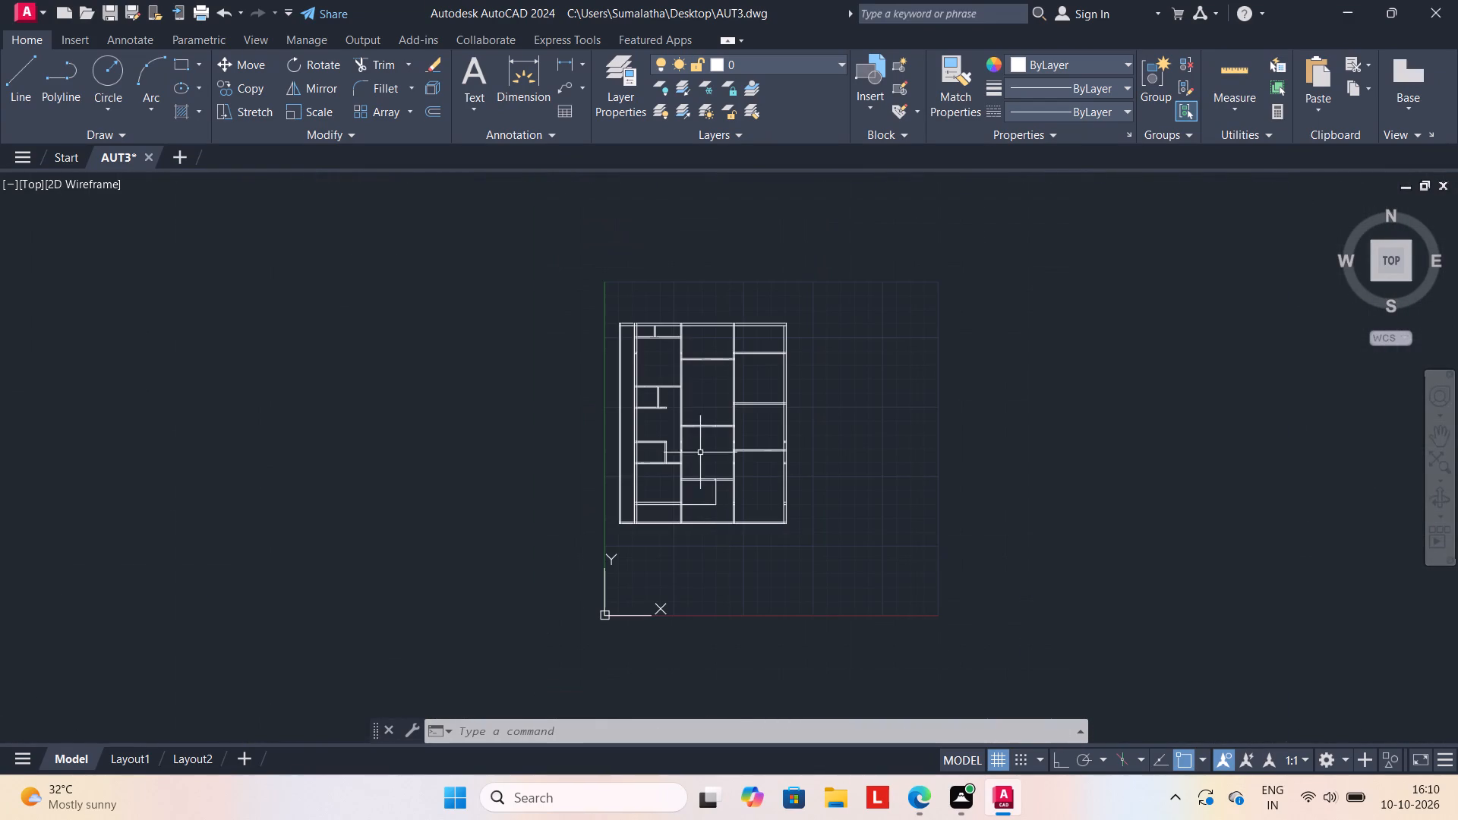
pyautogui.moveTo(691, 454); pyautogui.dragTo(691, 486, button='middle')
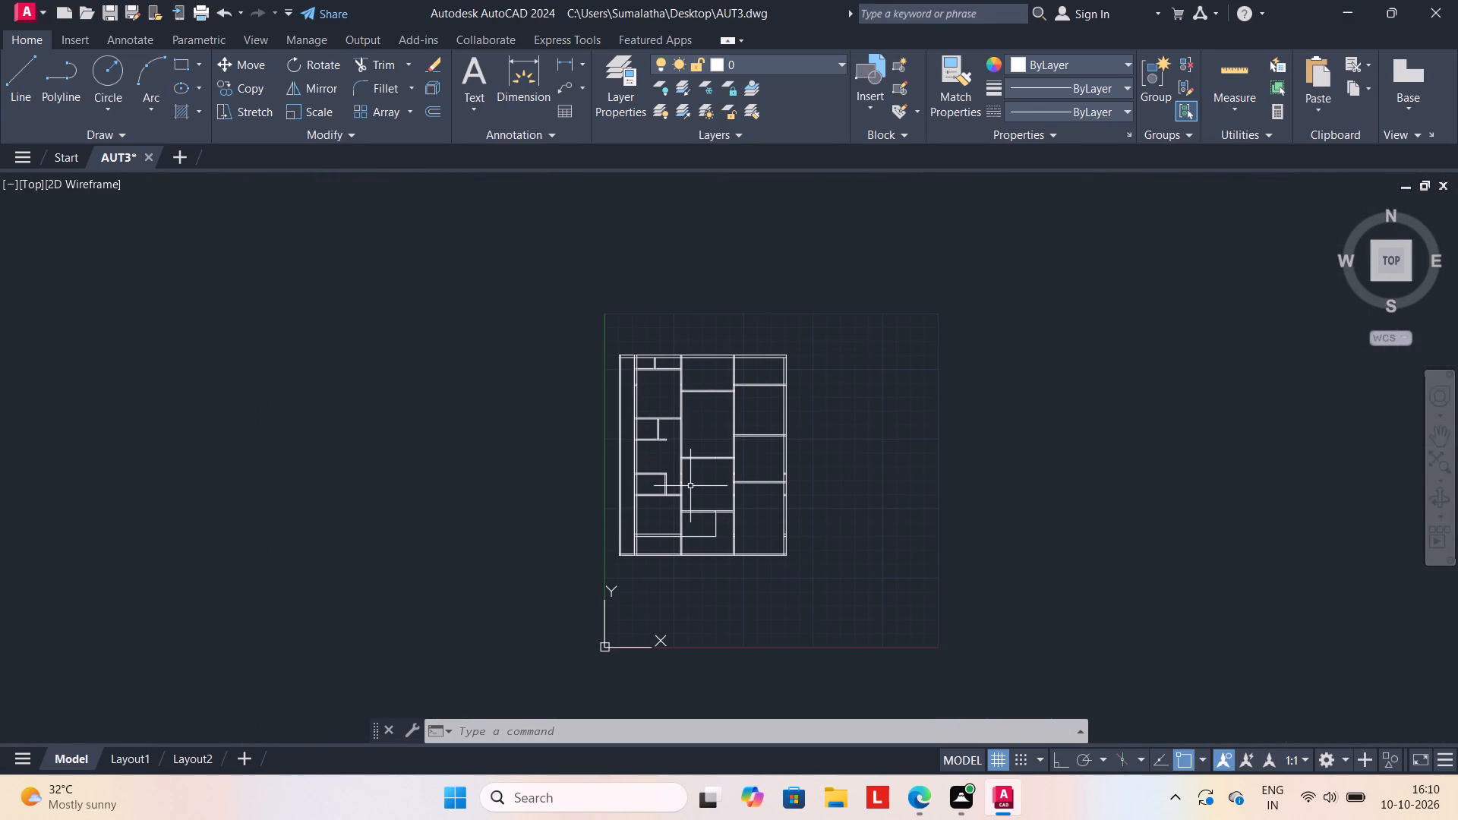
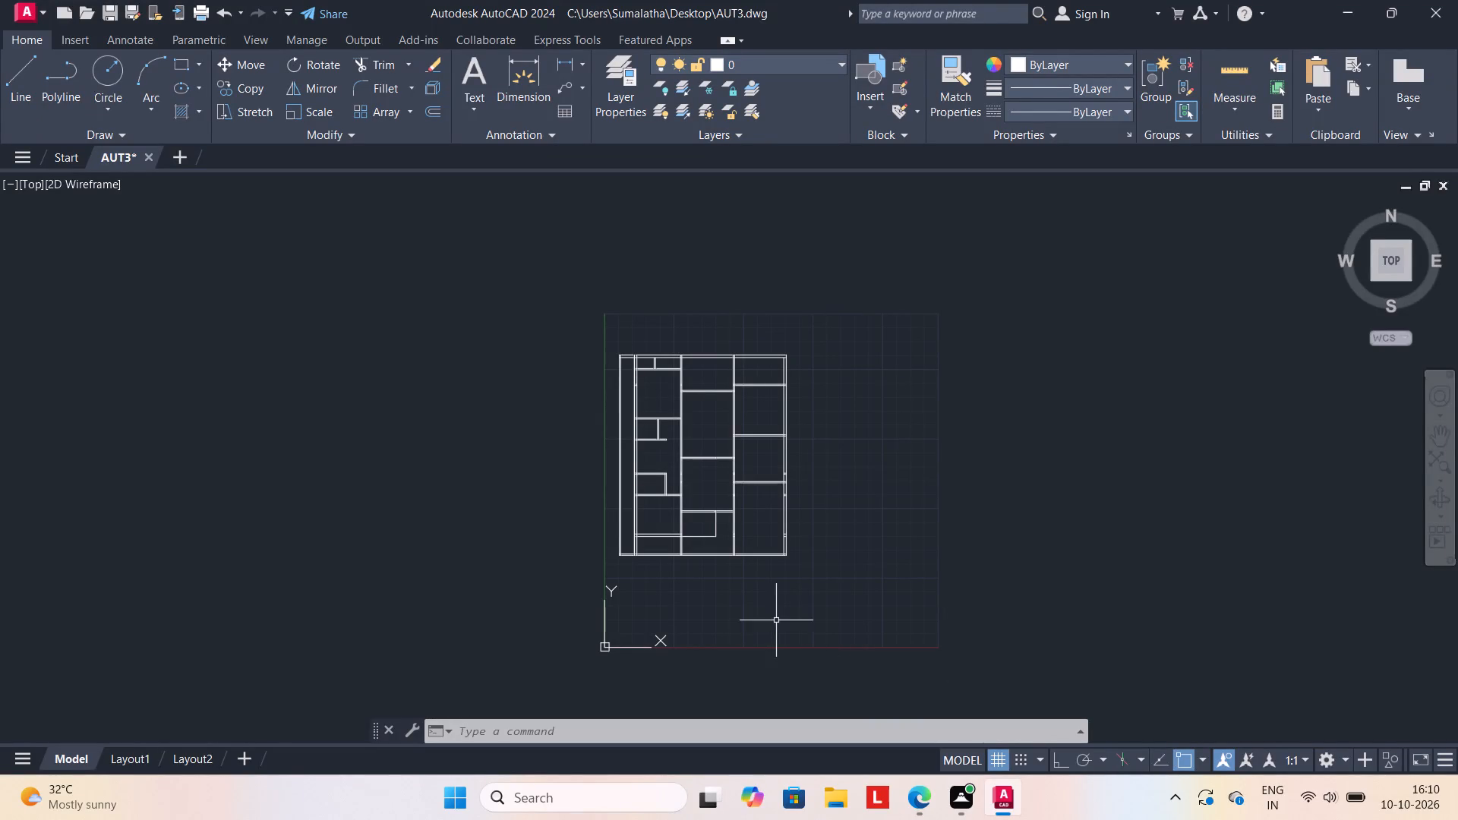
# Measure the clear depth of the third room from the top in the east column with a temporary linear dimension, and erase it.
pyautogui.moveTo(733, 514); pyautogui.dragTo(787, 525, button='middle')
pyautogui.scroll(1, 787, 517)
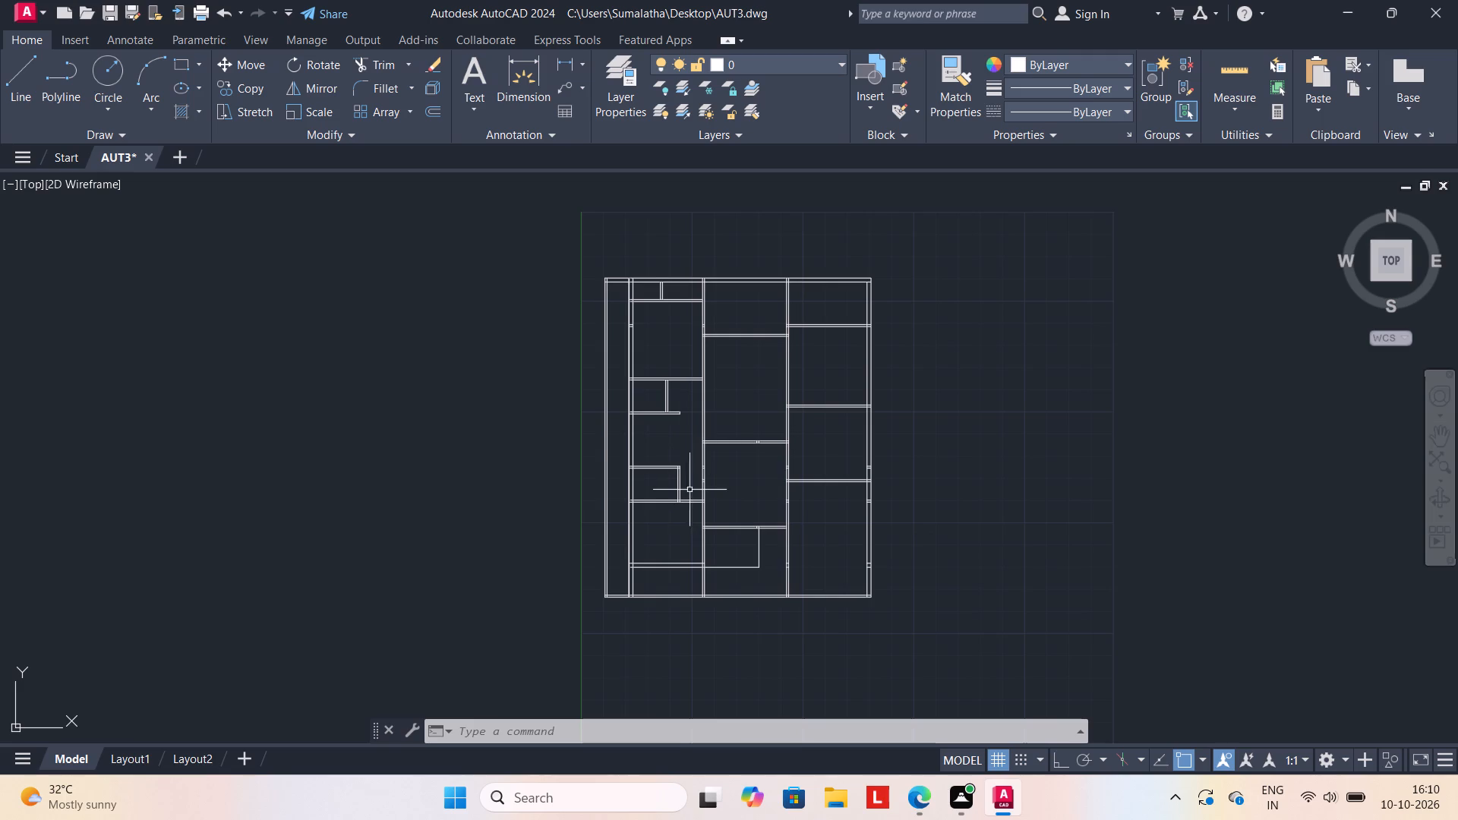
pyautogui.moveTo(696, 494); pyautogui.dragTo(708, 461, button='middle')
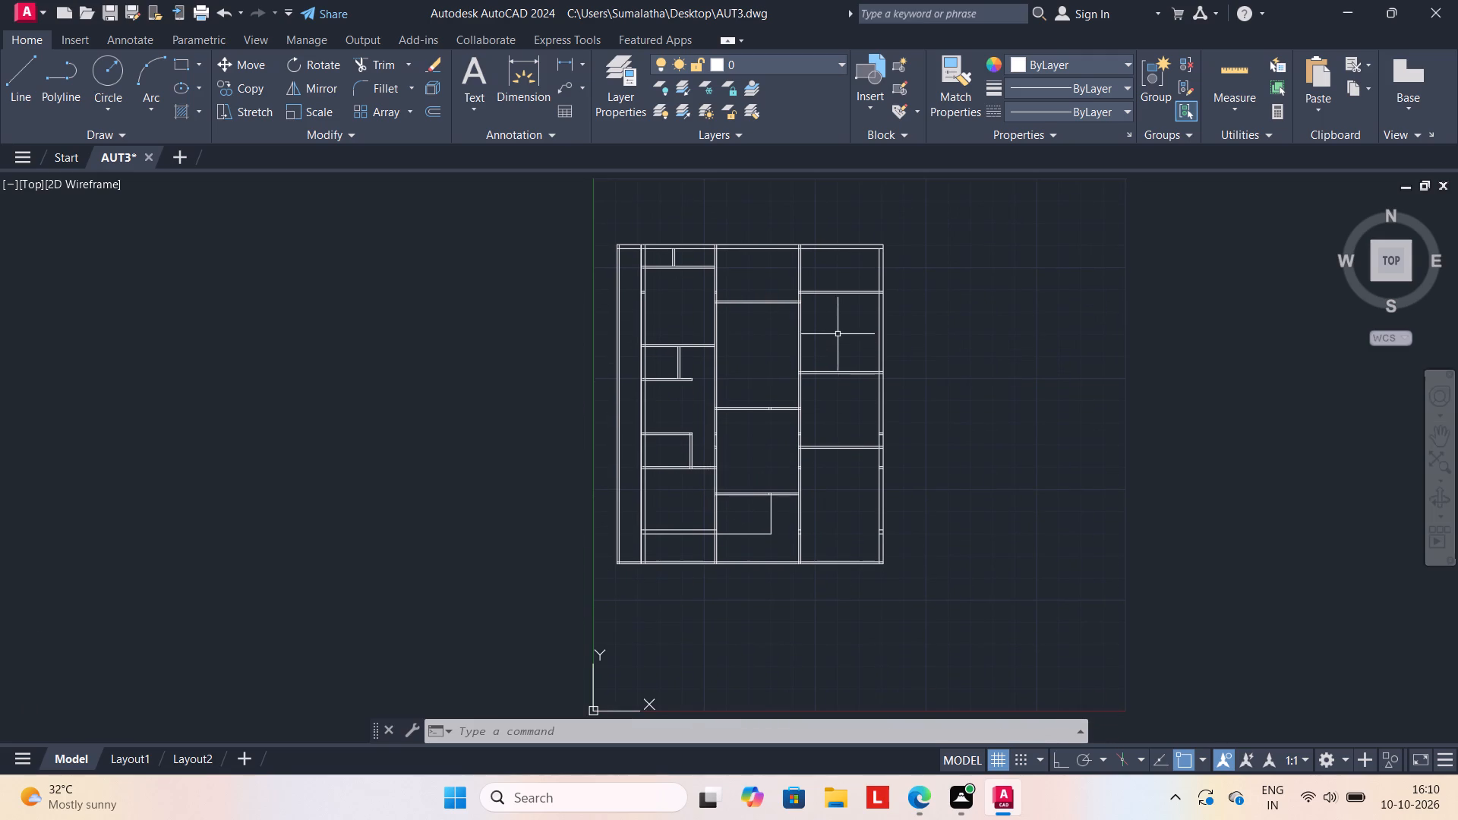
pyautogui.scroll(-1, 839, 326)
pyautogui.scroll(2, 825, 301)
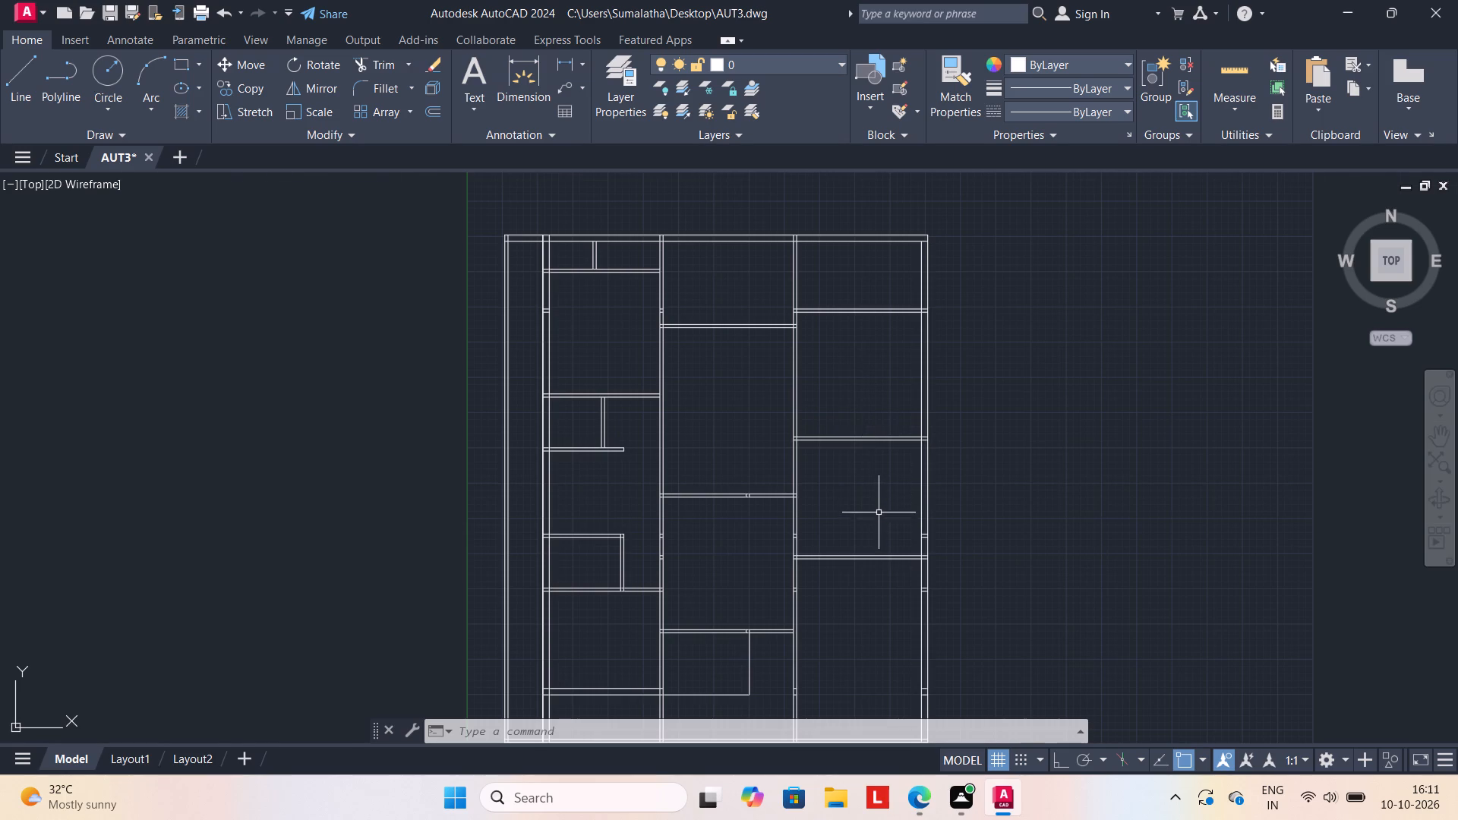
pyautogui.scroll(1, 879, 512)
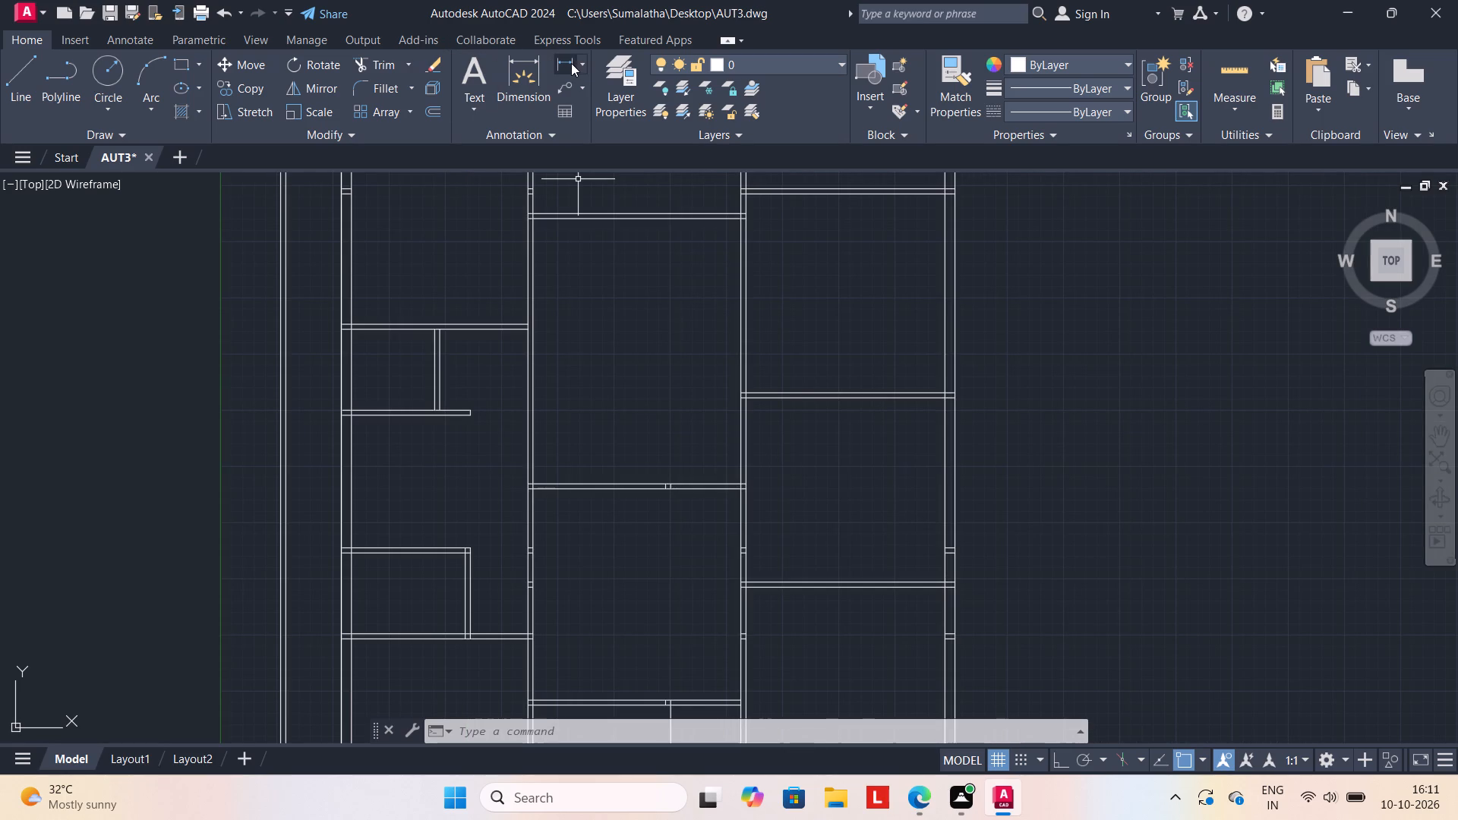
pyautogui.click(571, 63)
pyautogui.scroll(2, 944, 599)
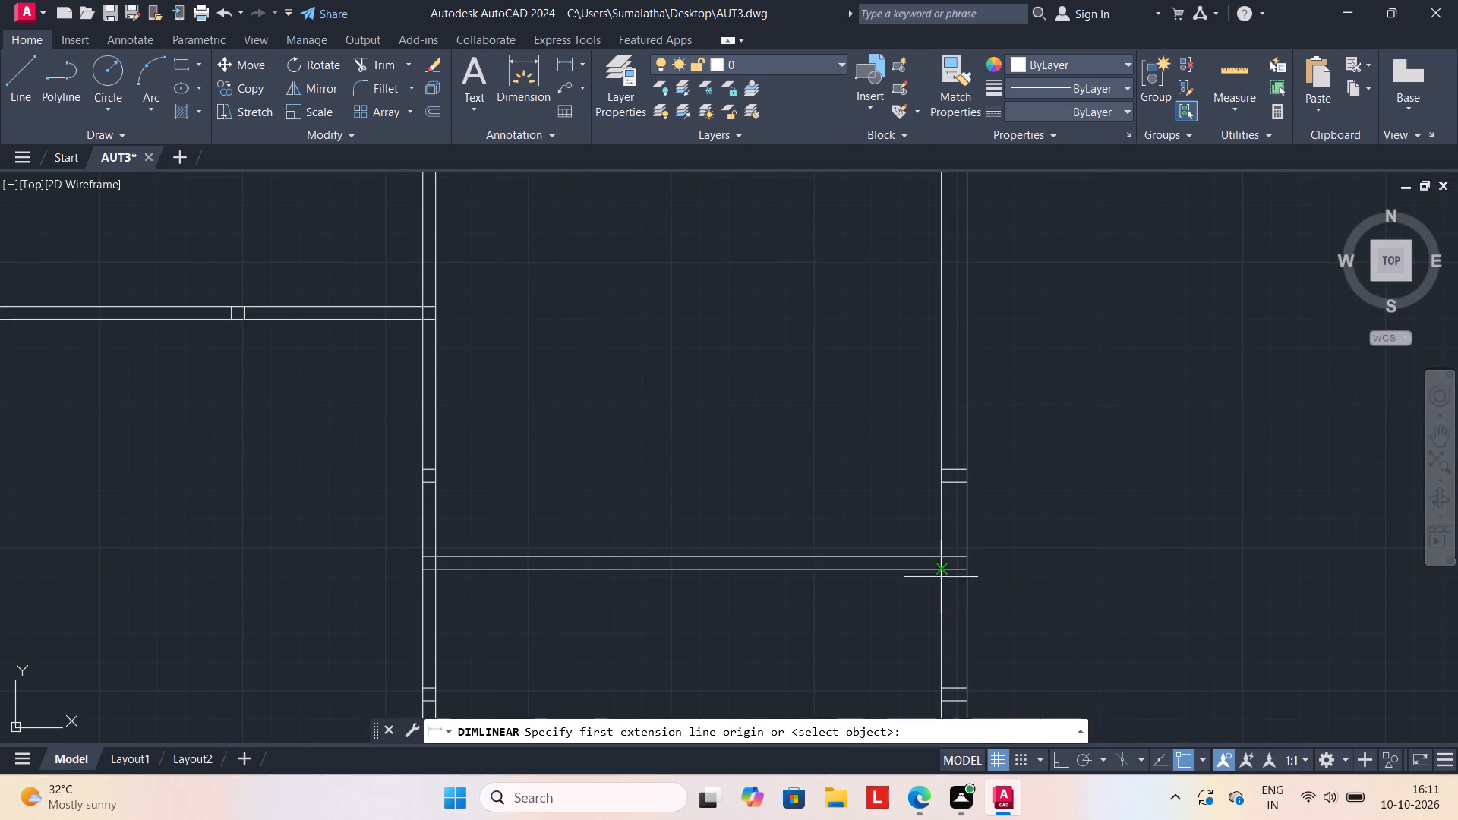
pyautogui.moveTo(938, 557); pyautogui.dragTo(938, 546)
pyautogui.scroll(-2, 936, 338)
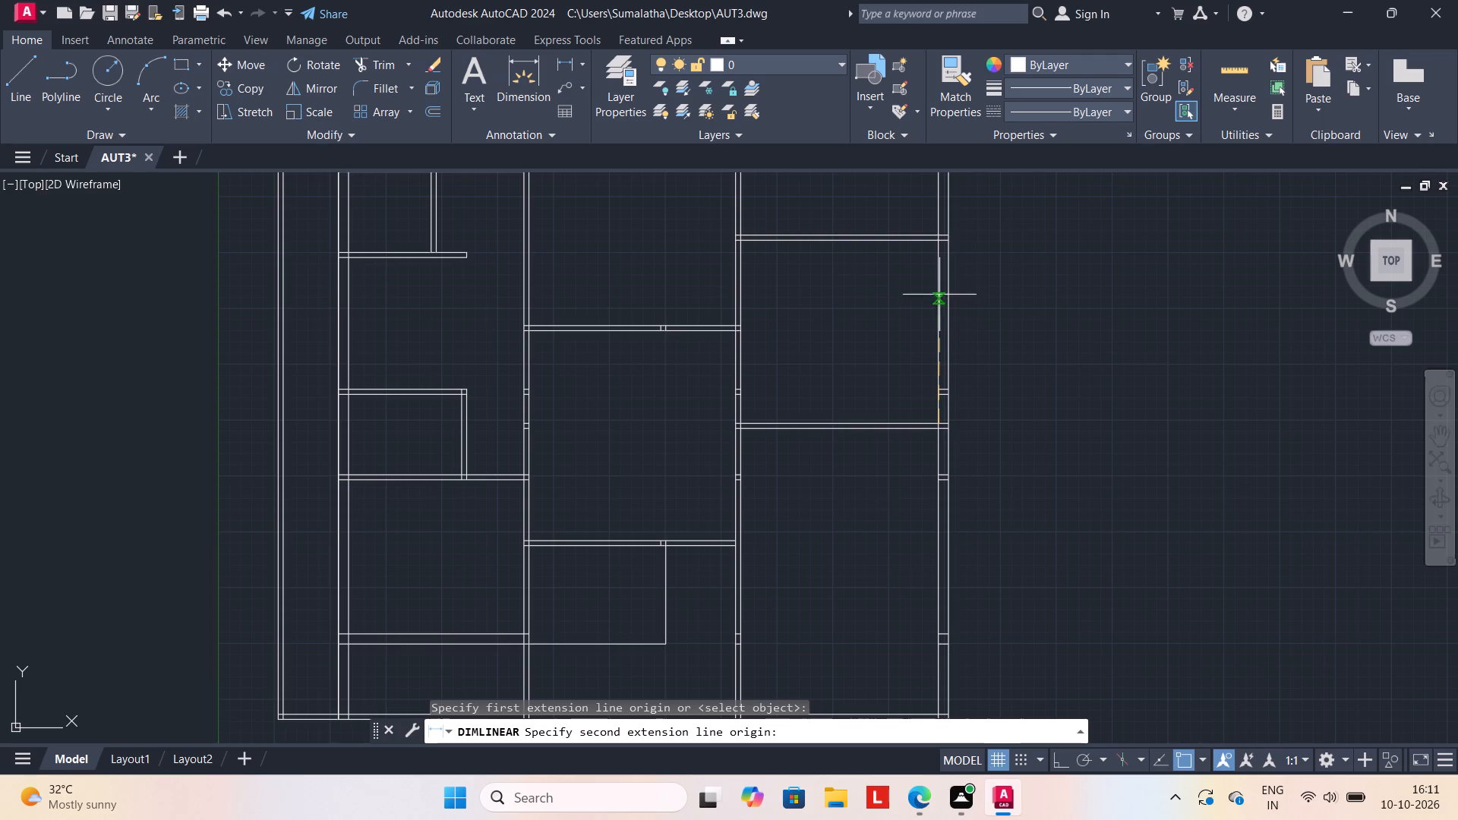
pyautogui.click(940, 240)
pyautogui.click(901, 247)
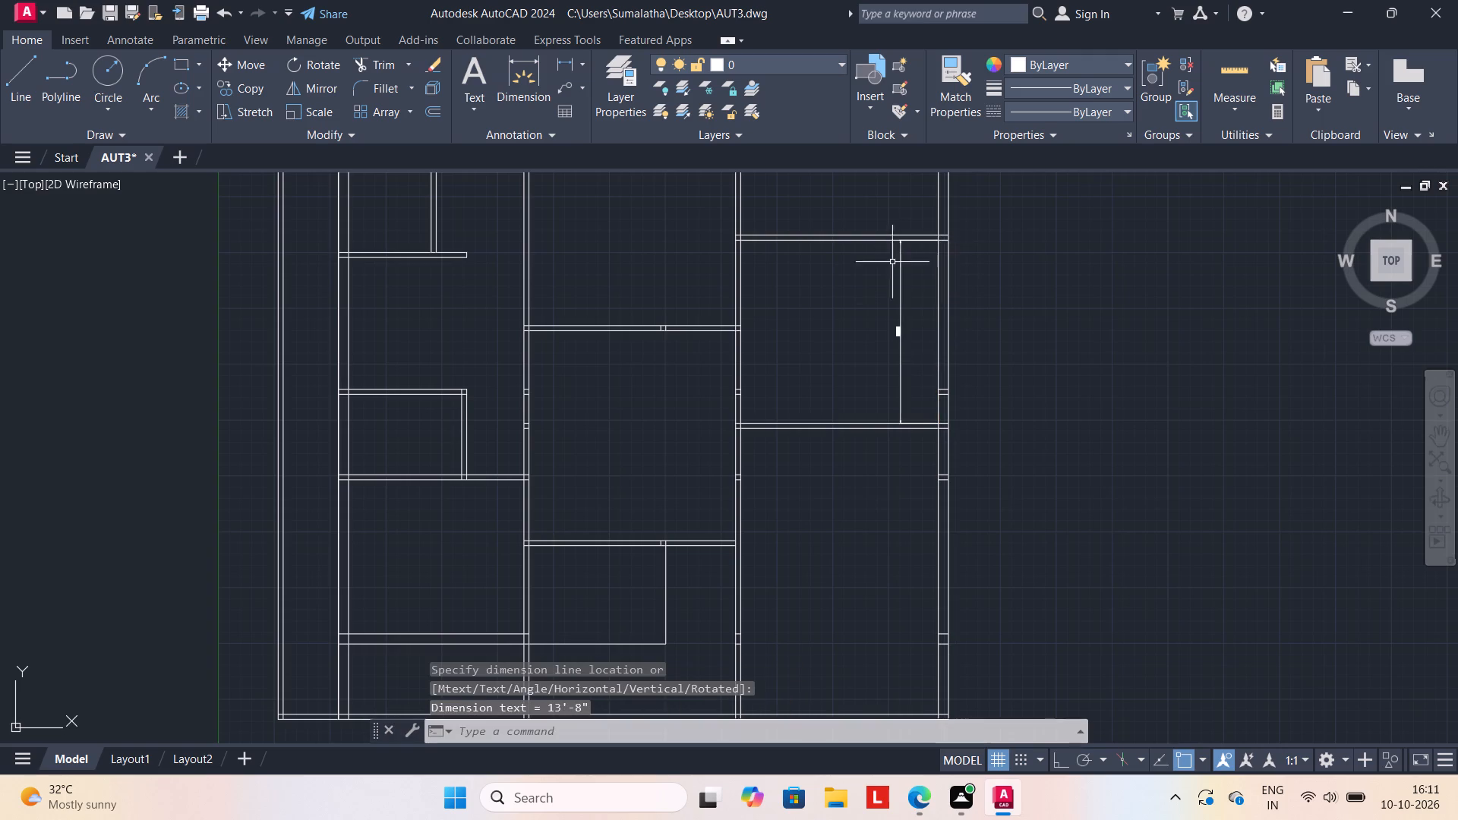
pyautogui.scroll(2, 899, 336)
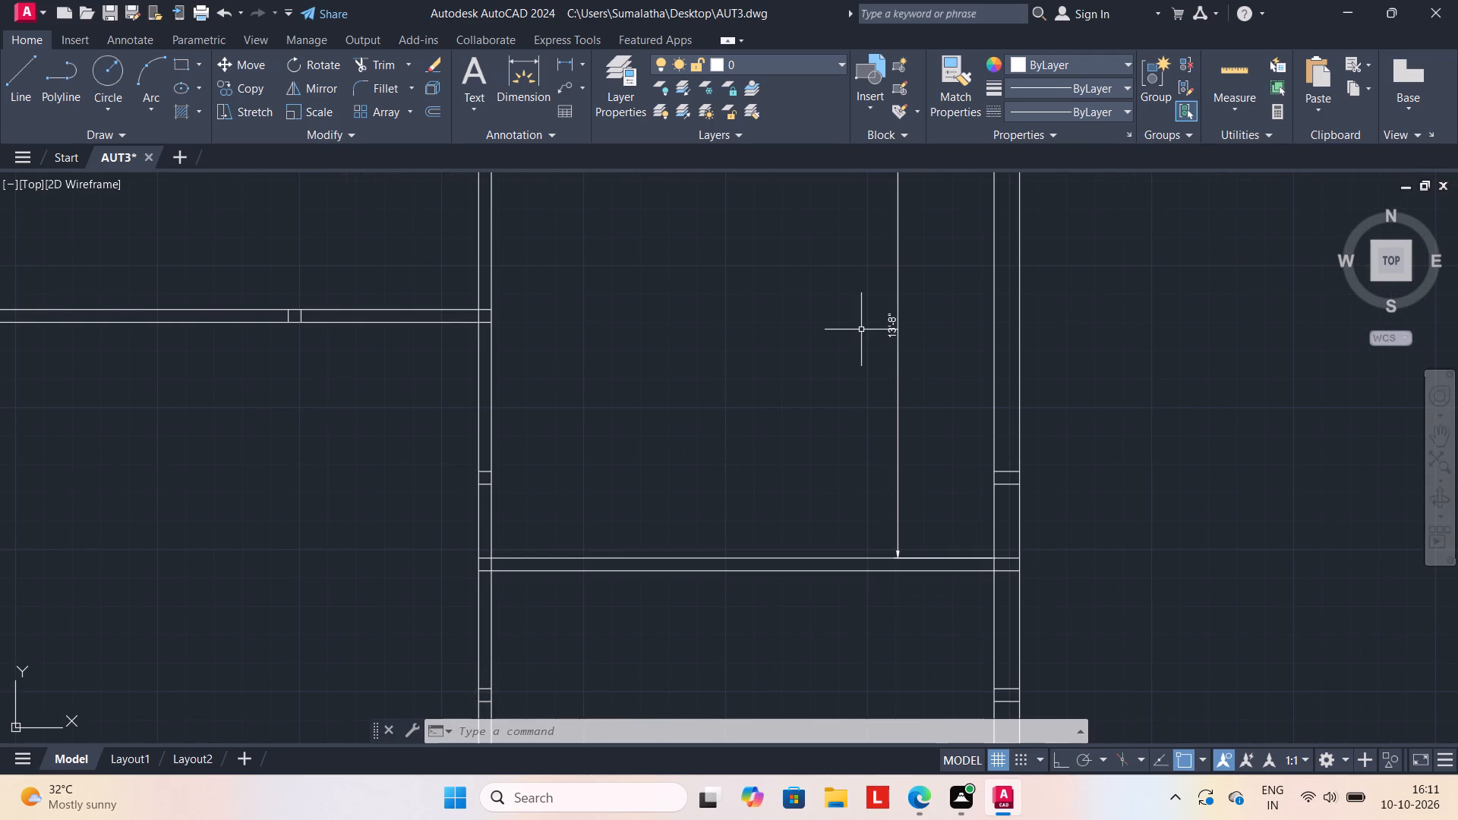
pyautogui.press('Escape')
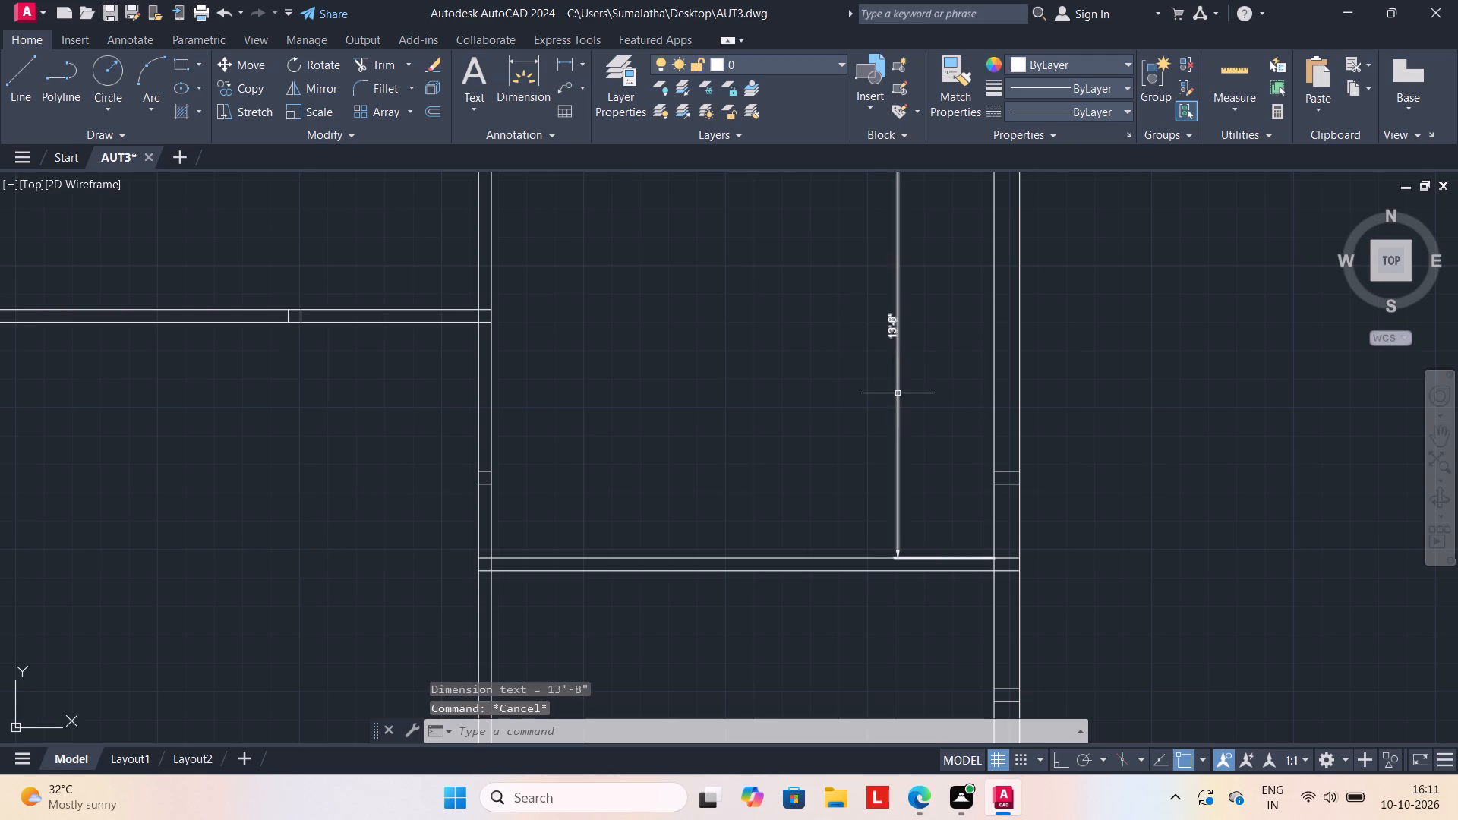
pyautogui.click(898, 393)
pyautogui.press('Delete')
# Trim away both lines of the cross wall between the second and third rooms of the east column.
pyautogui.scroll(-1, 642, 450)
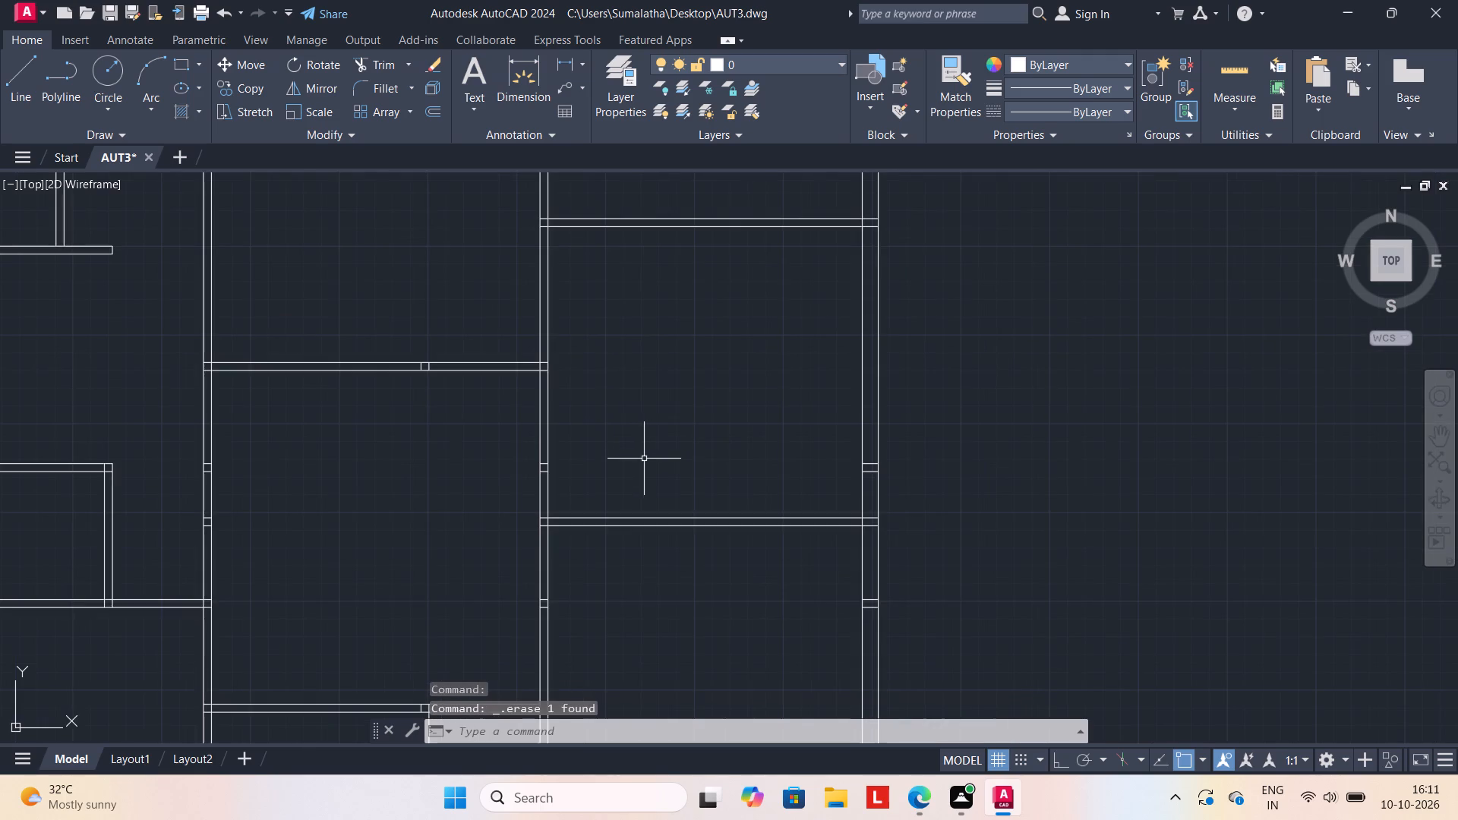
pyautogui.scroll(-1, 644, 461)
pyautogui.write('TR')
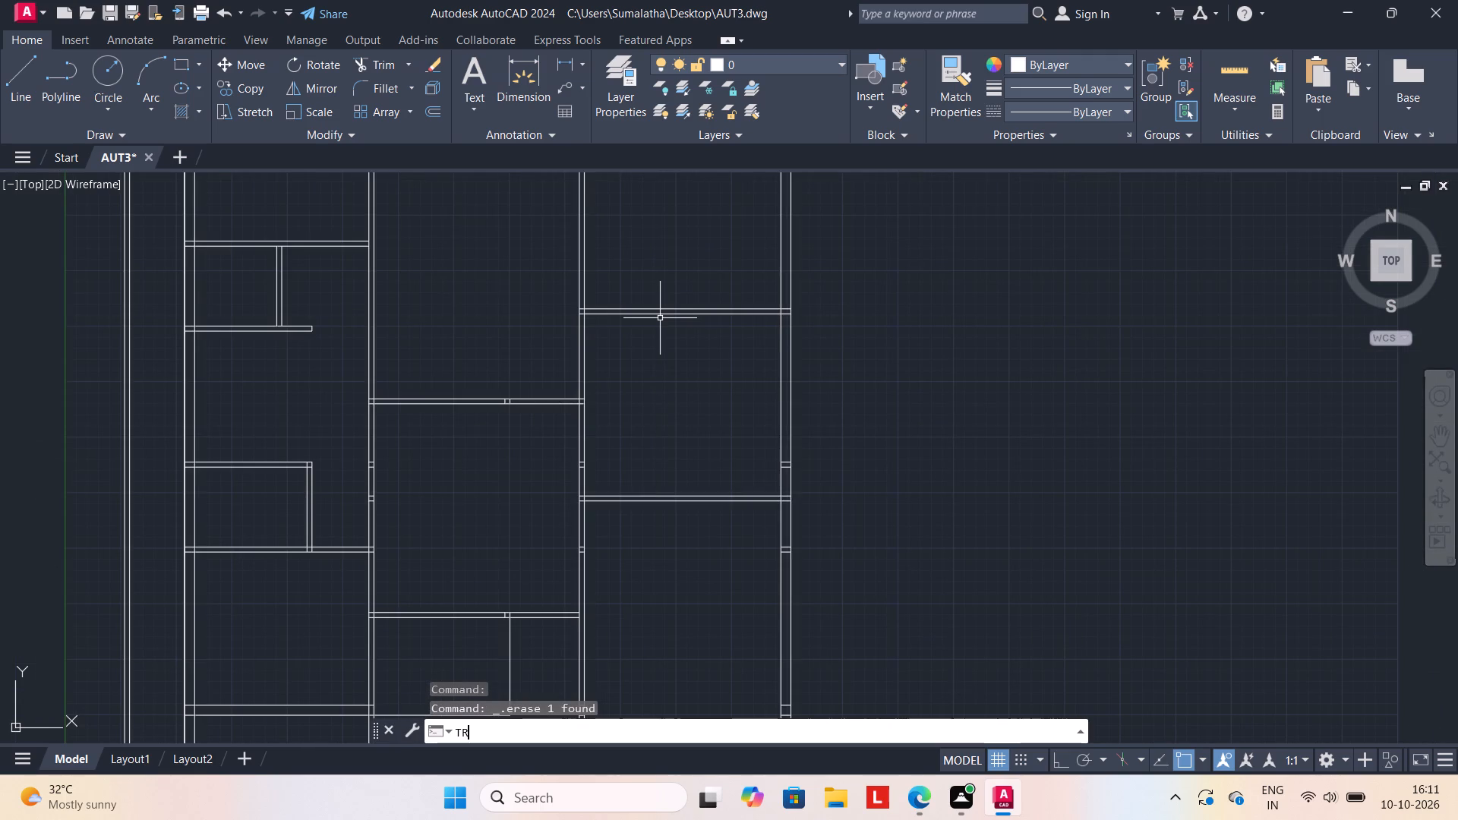
pyautogui.press('Return')
pyautogui.moveTo(667, 291); pyautogui.dragTo(667, 362)
pyautogui.press('Escape')
pyautogui.press('Escape')
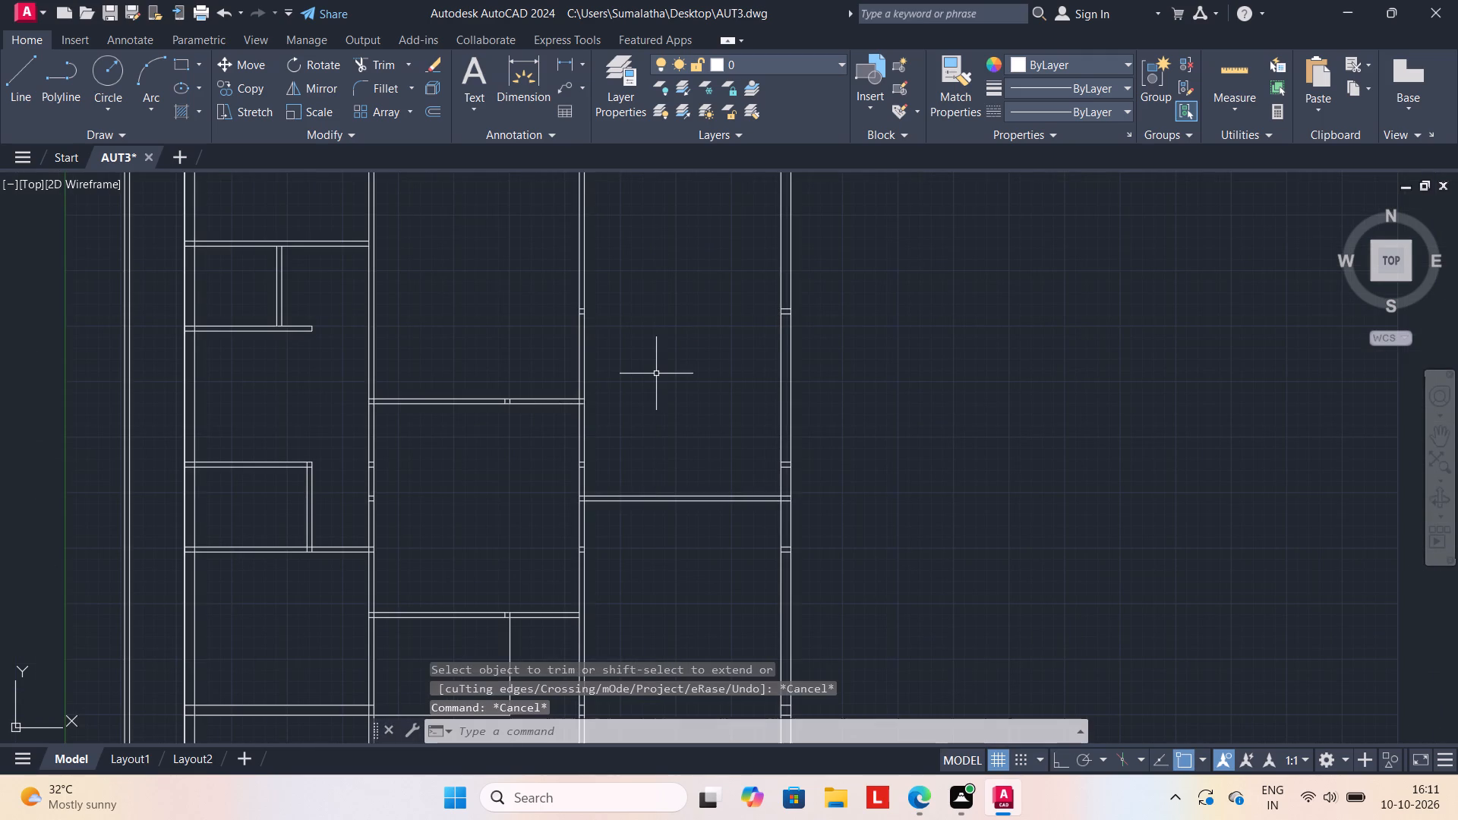
# Offset the upper line of the remaining lower cross wall in the east column 16'3" upward.
pyautogui.press('o')
pyautogui.press('Return')
pyautogui.write("16'3")
pyautogui.hotkey('shift', '"')
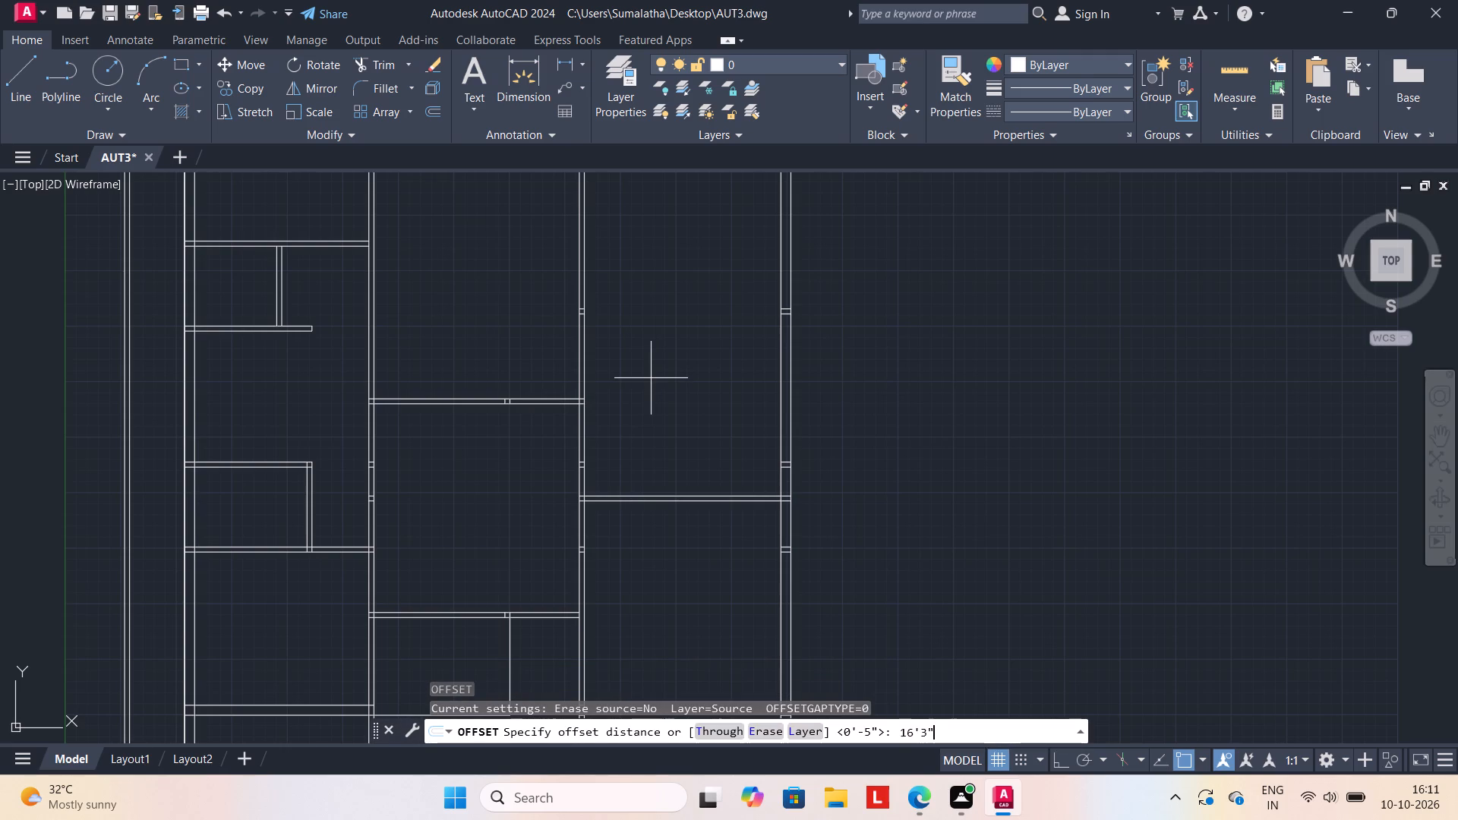
pyautogui.press('Return')
pyautogui.moveTo(641, 494); pyautogui.dragTo(645, 480)
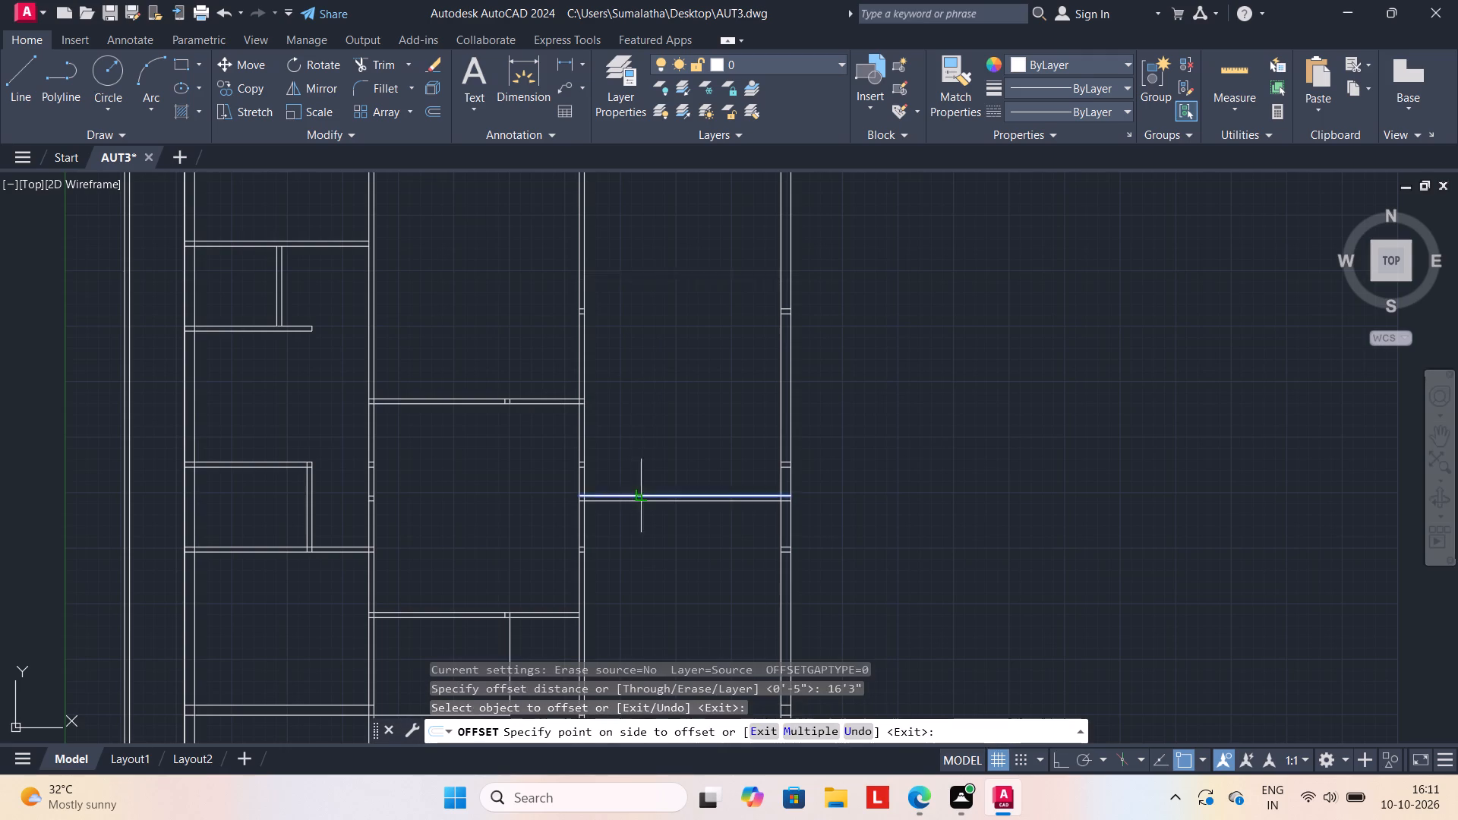
pyautogui.moveTo(645, 480); pyautogui.dragTo(644, 484)
pyautogui.click(658, 434)
pyautogui.press('Escape')
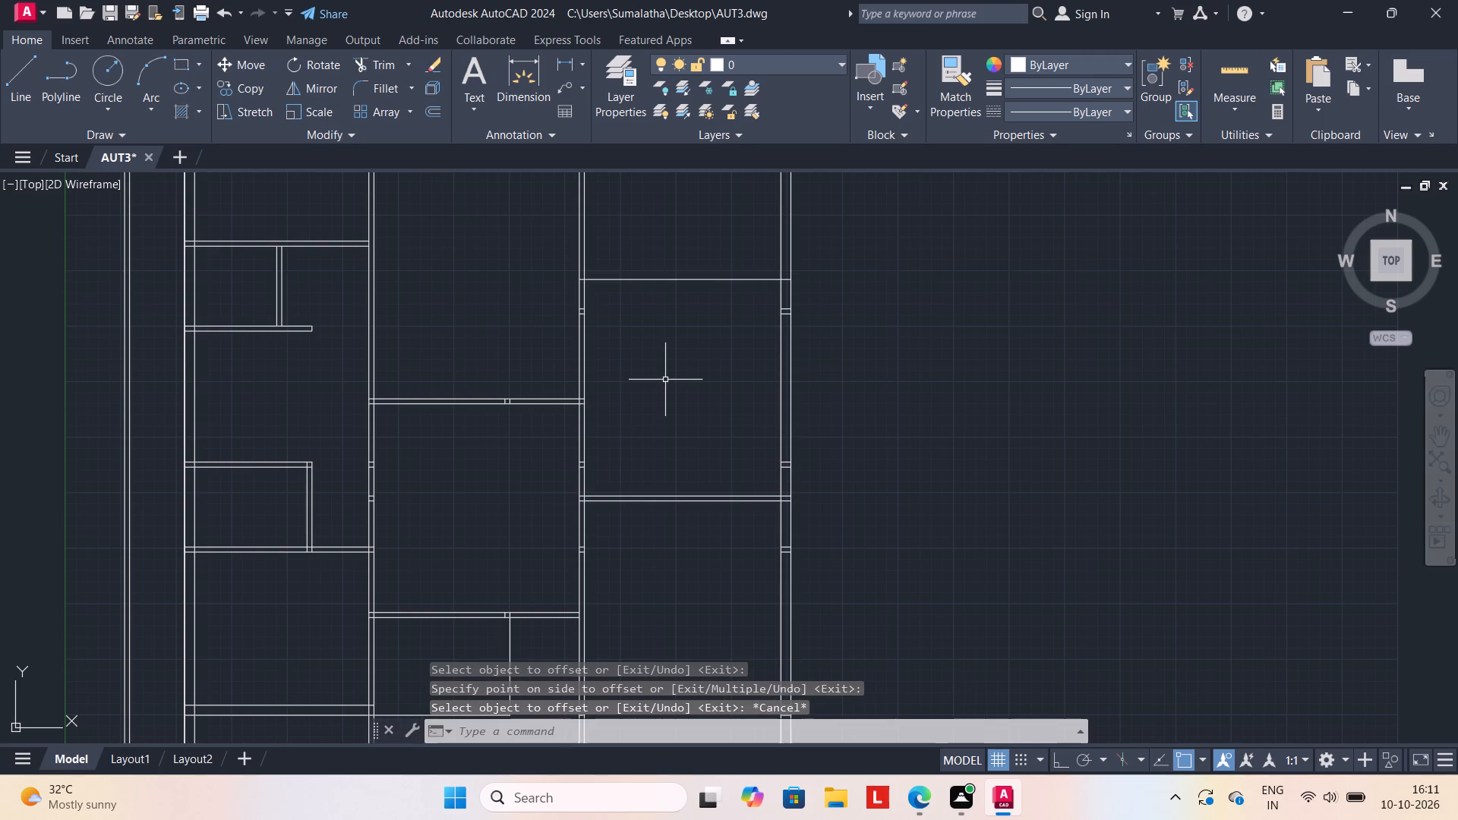
# Offset the new cross line in the east column 4.5" upward to form a partition.
pyautogui.press('o')
pyautogui.press('Return')
pyautogui.write('4.5"')
pyautogui.press('Return')
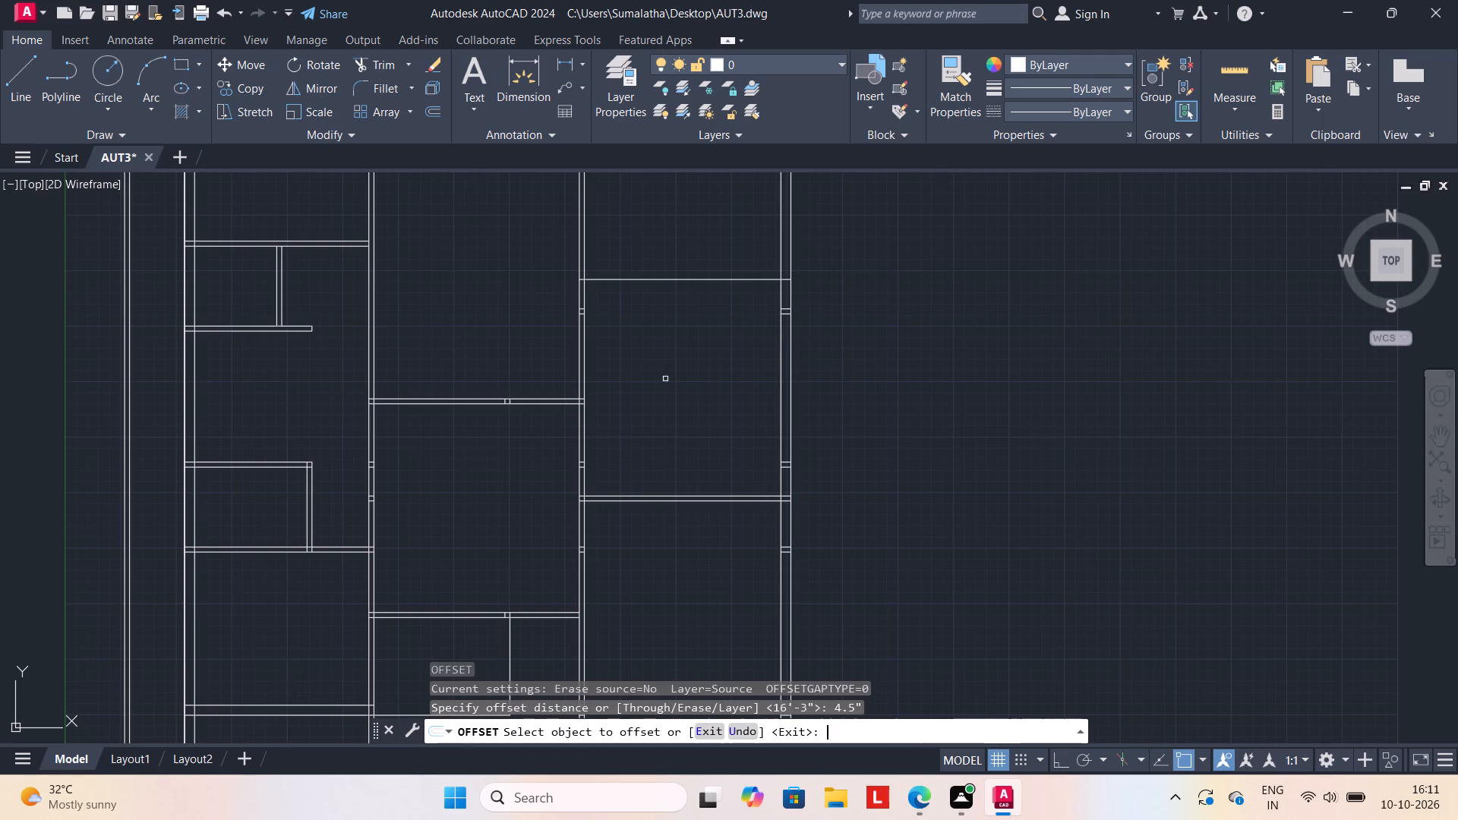
pyautogui.moveTo(671, 277); pyautogui.dragTo(675, 270)
pyautogui.click(675, 260)
pyautogui.scroll(-1, 677, 259)
pyautogui.moveTo(677, 255); pyautogui.dragTo(685, 349, button='middle')
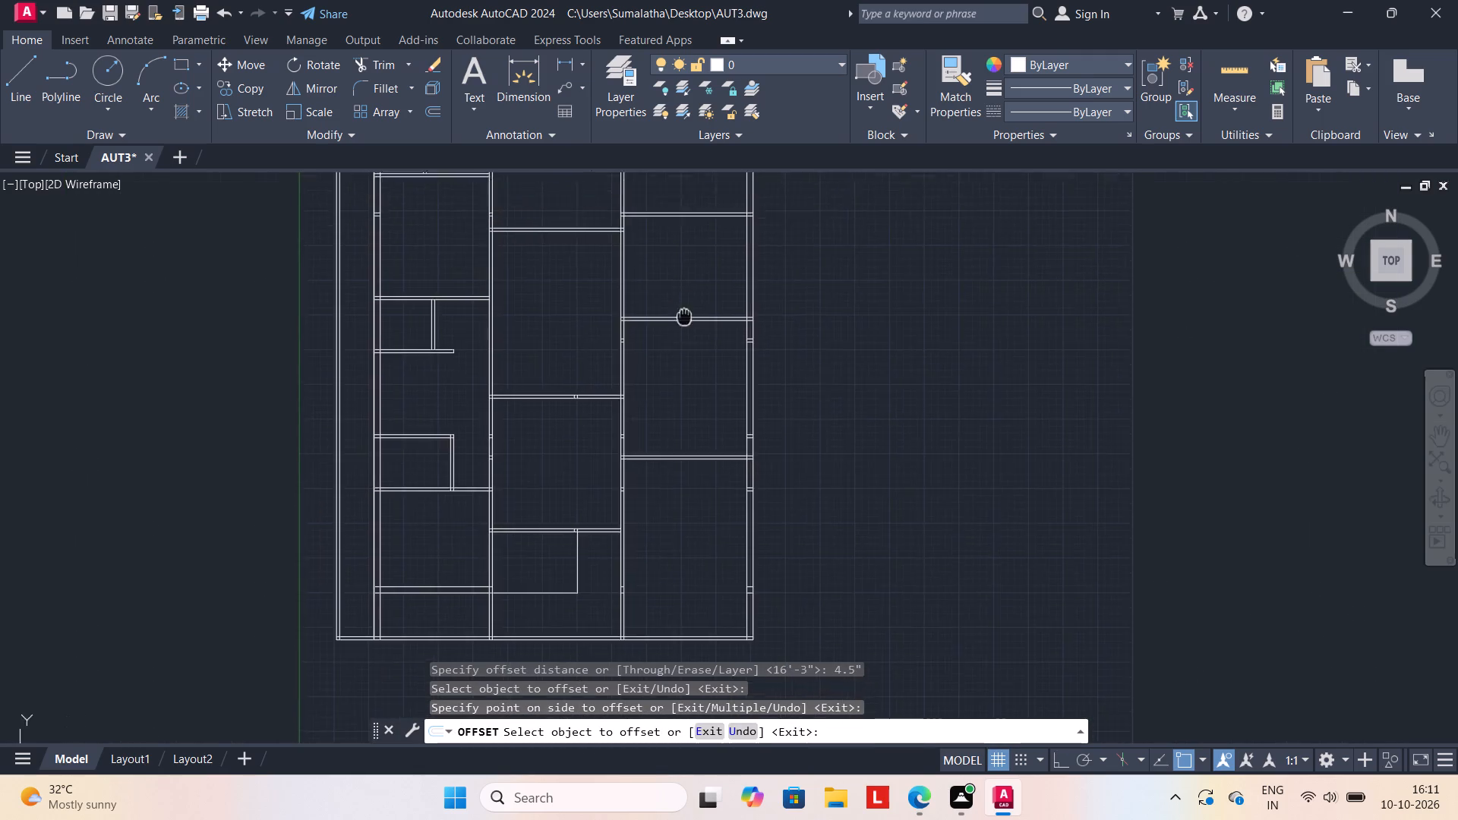
pyautogui.moveTo(685, 349); pyautogui.dragTo(692, 403, button='middle')
pyautogui.press('Escape')
pyautogui.press('Escape')
pyautogui.press('Escape')
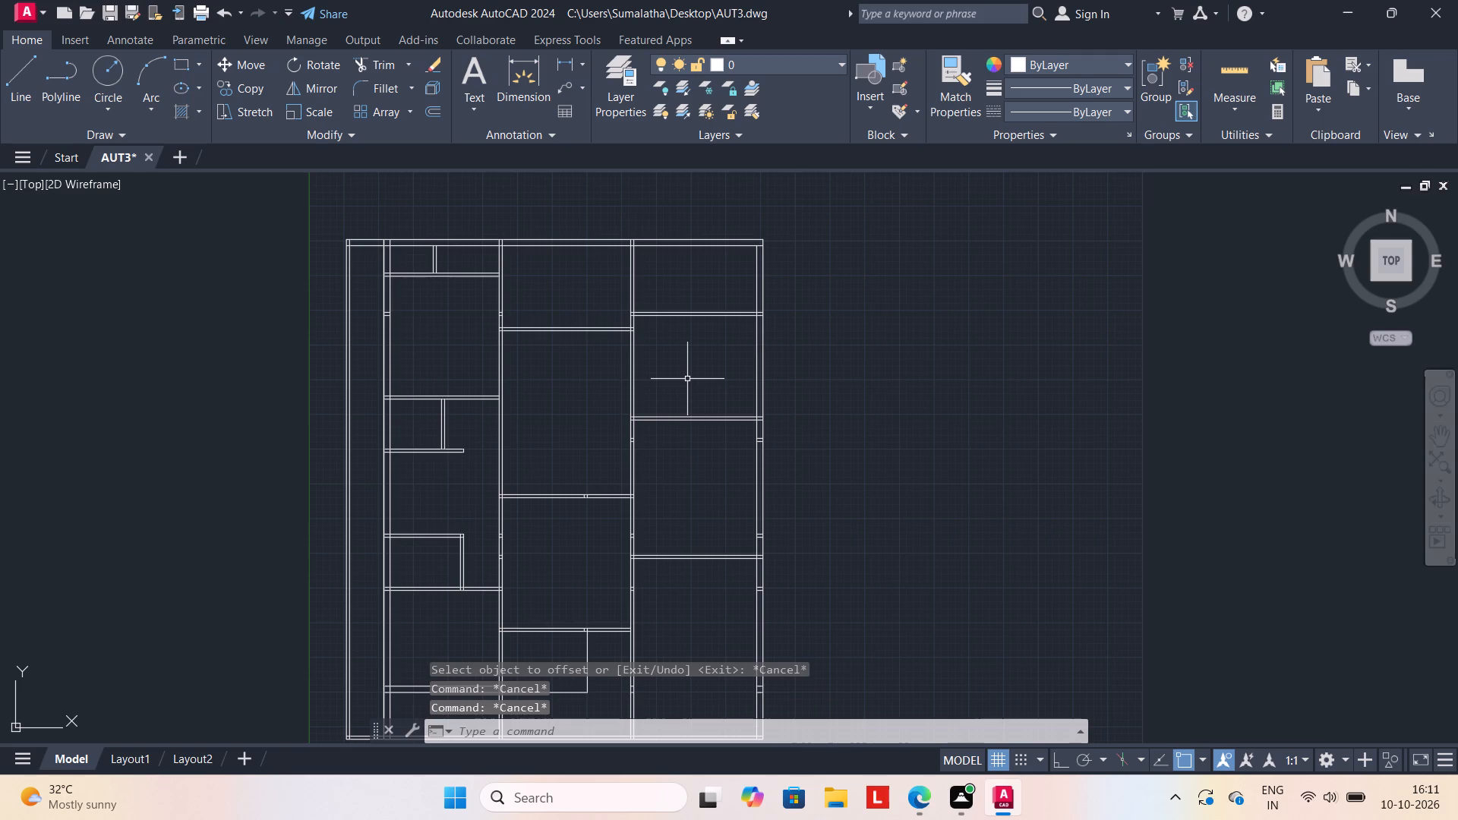
# Offset the upper line of the new east-column partition 14'9" upward.
pyautogui.press('o')
pyautogui.press('Return')
pyautogui.write('14\'9"')
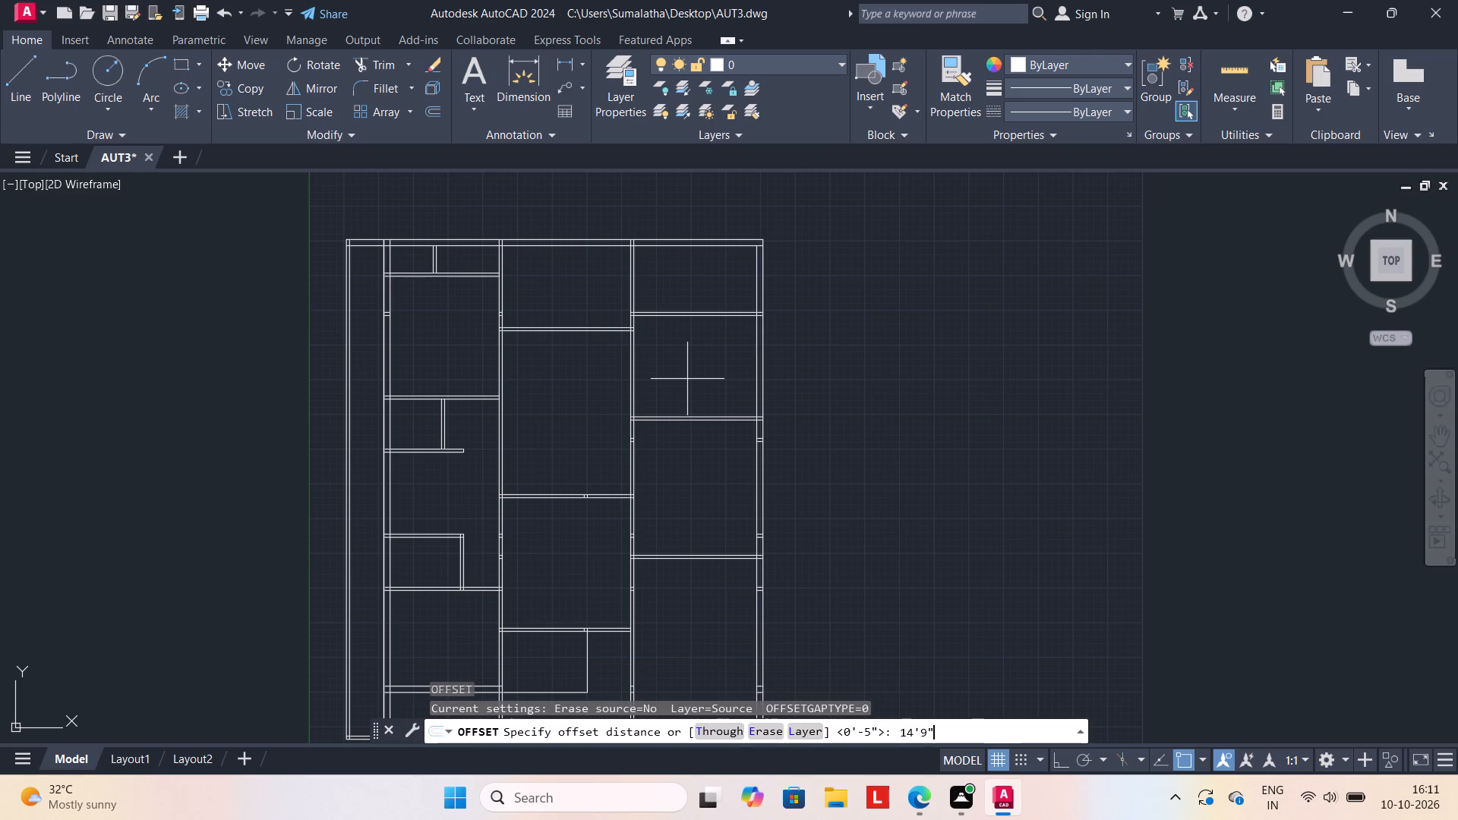
pyautogui.press('Return')
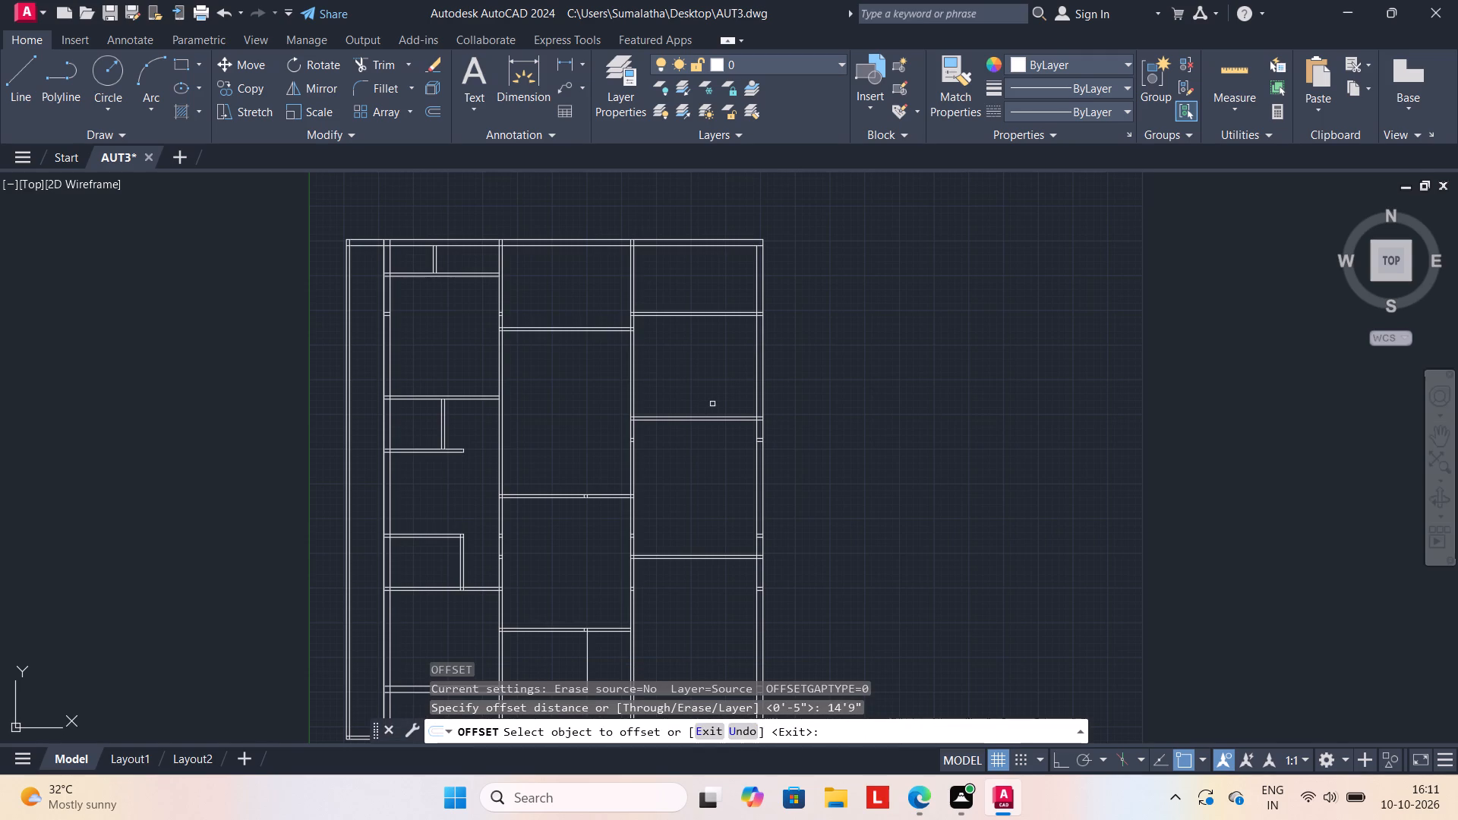
pyautogui.scroll(1, 681, 408)
pyautogui.click(686, 423)
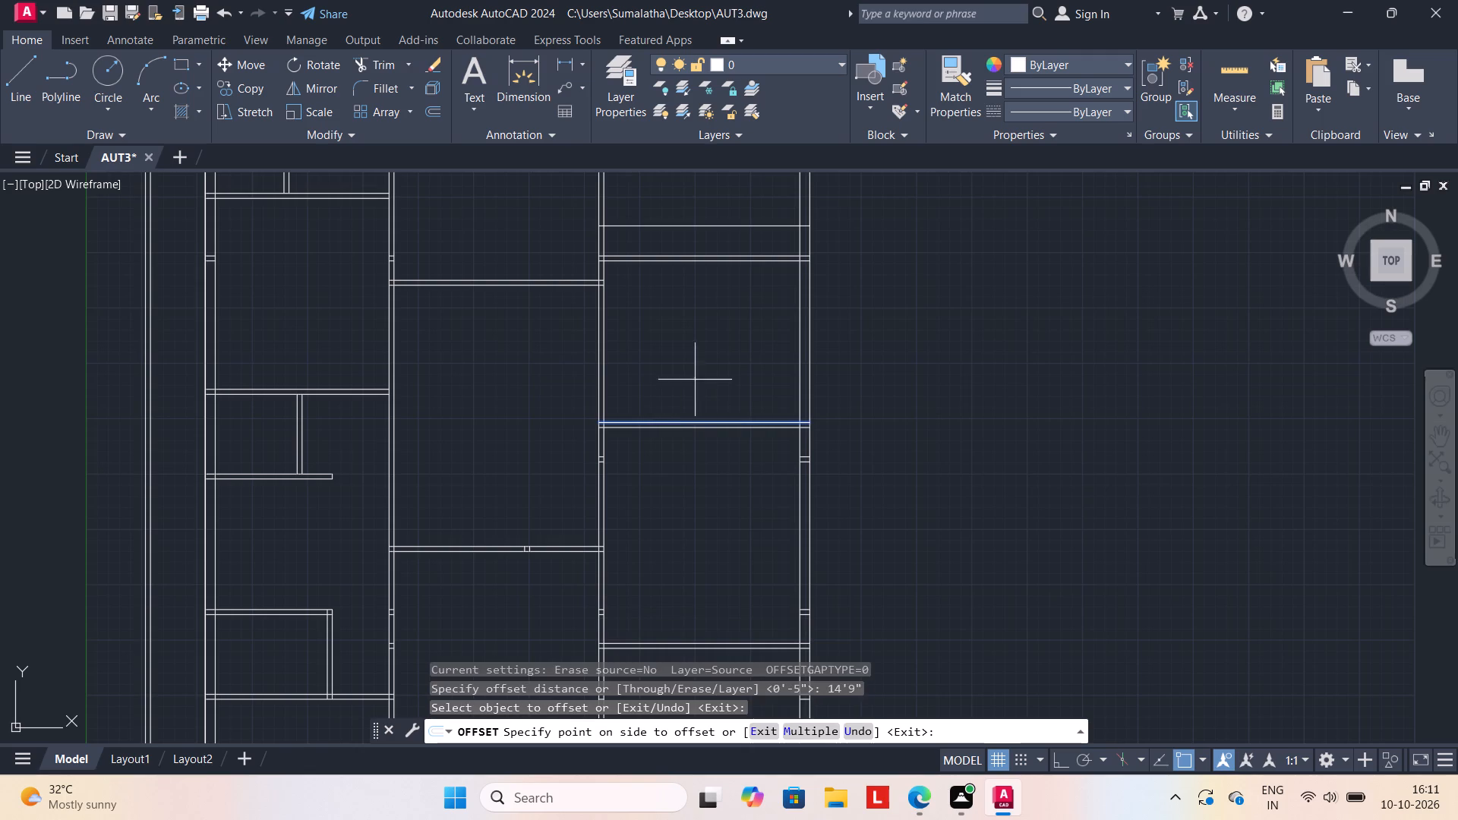
pyautogui.click(695, 380)
pyautogui.scroll(-1, 690, 355)
pyautogui.press('Escape')
pyautogui.moveTo(692, 359); pyautogui.dragTo(695, 397, button='middle')
pyautogui.press('Escape')
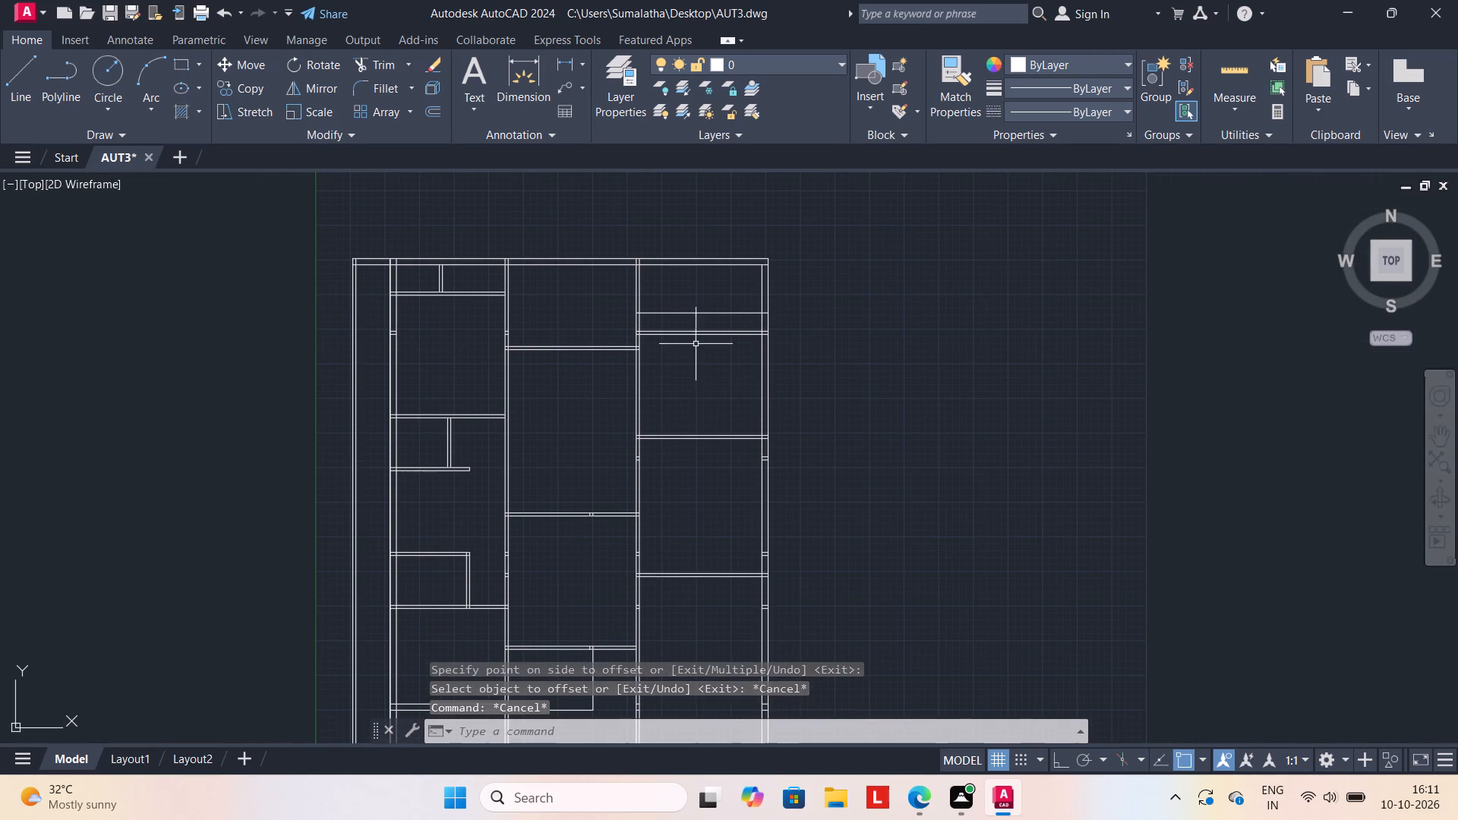
pyautogui.press('Escape')
# Trim away the old cross wall just below the new line in the east column, including its stub inside the outer wall.
pyautogui.scroll(1, 679, 348)
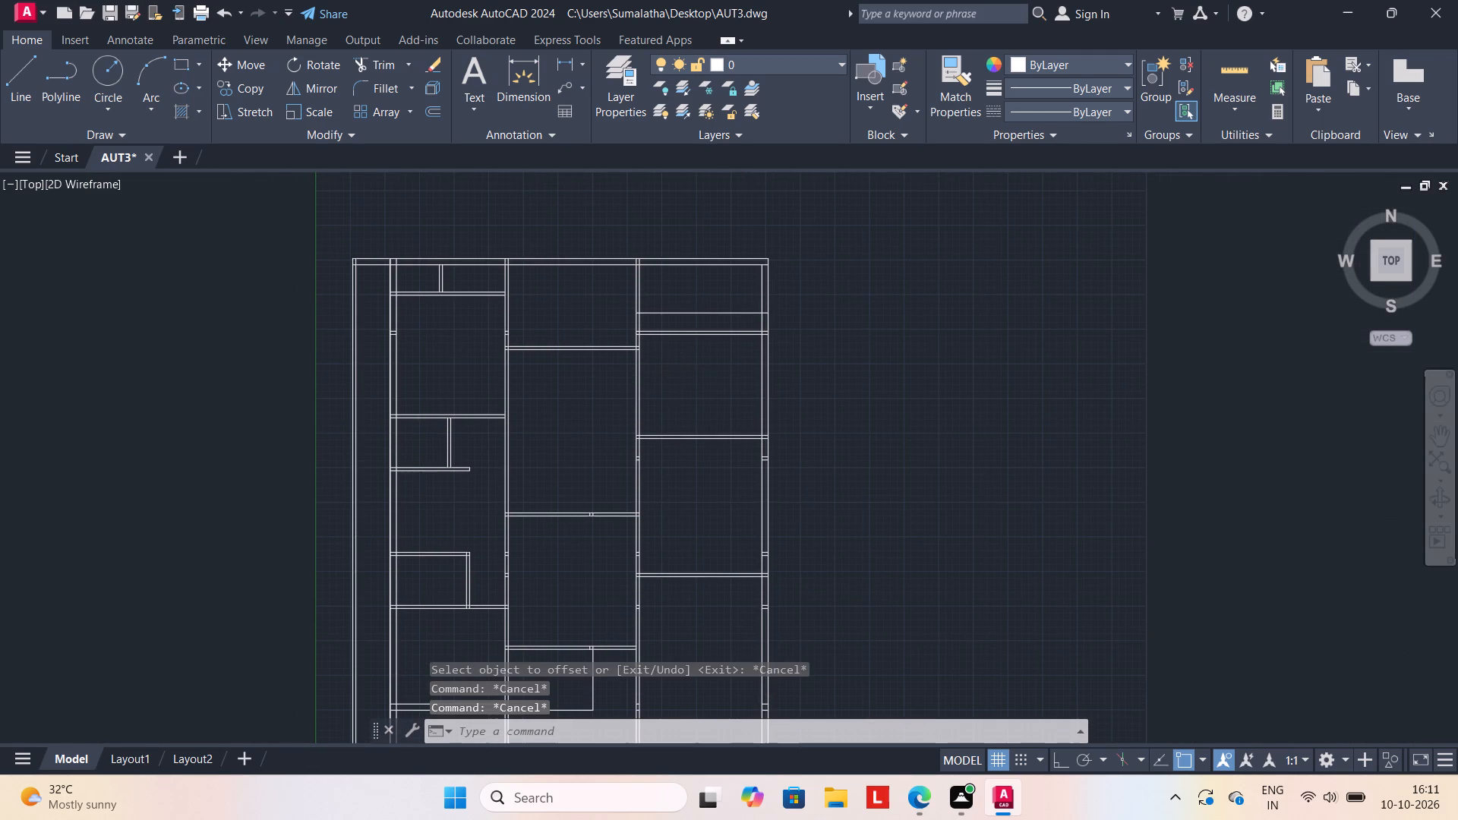
pyautogui.write('TR')
pyautogui.press('Return')
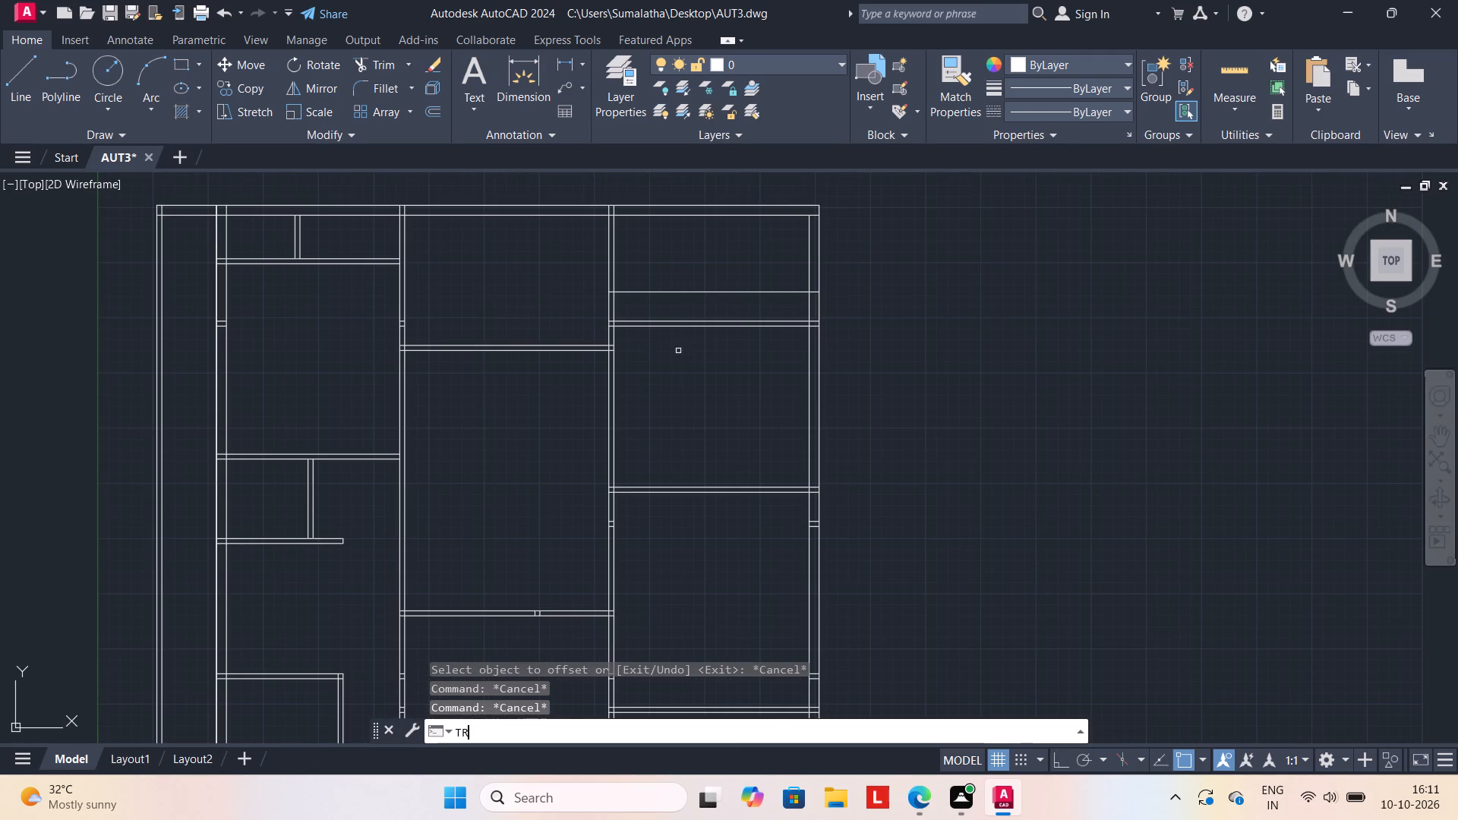
pyautogui.moveTo(693, 317); pyautogui.dragTo(693, 360)
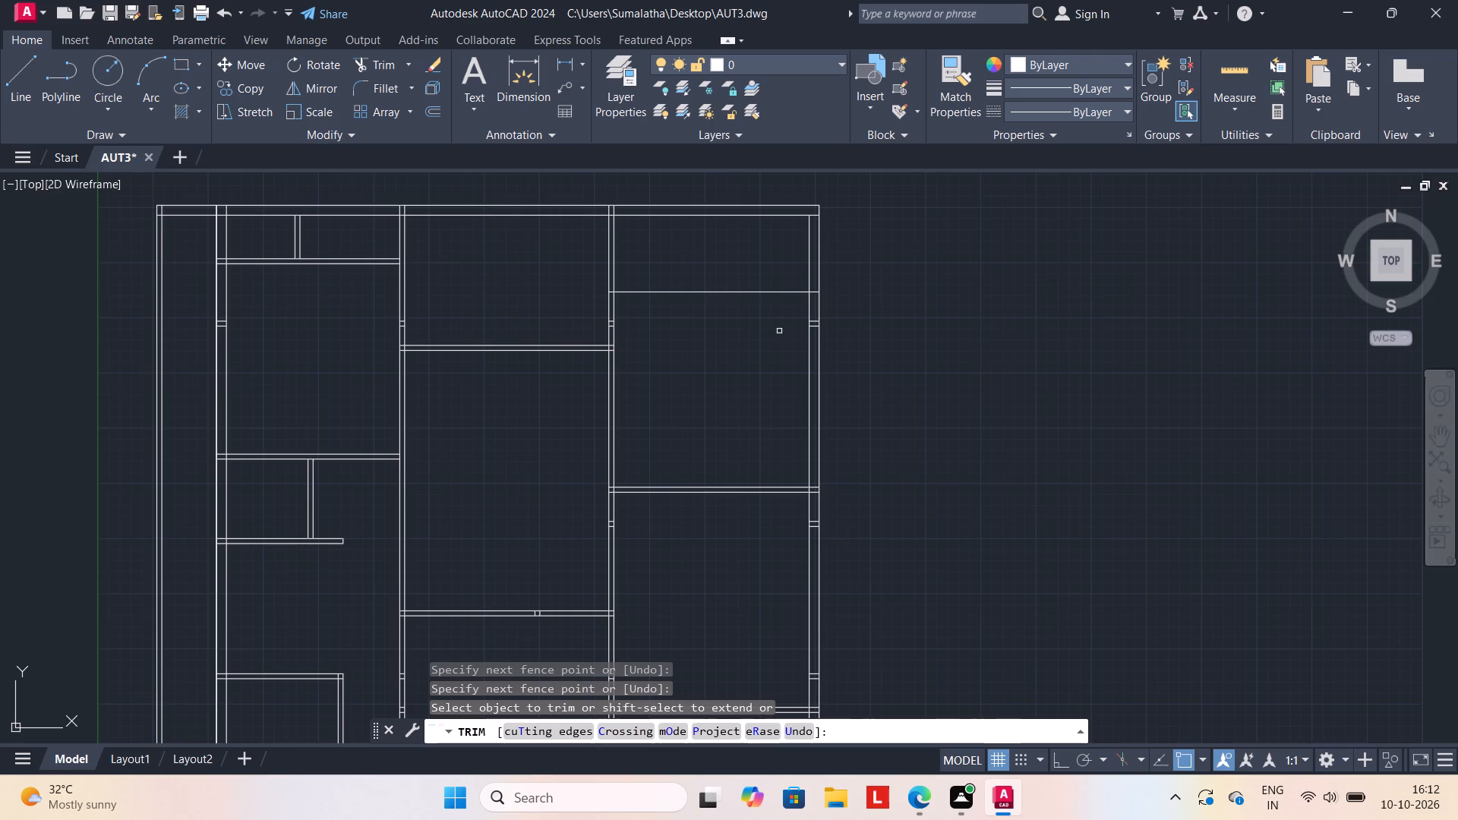
pyautogui.scroll(2, 794, 320)
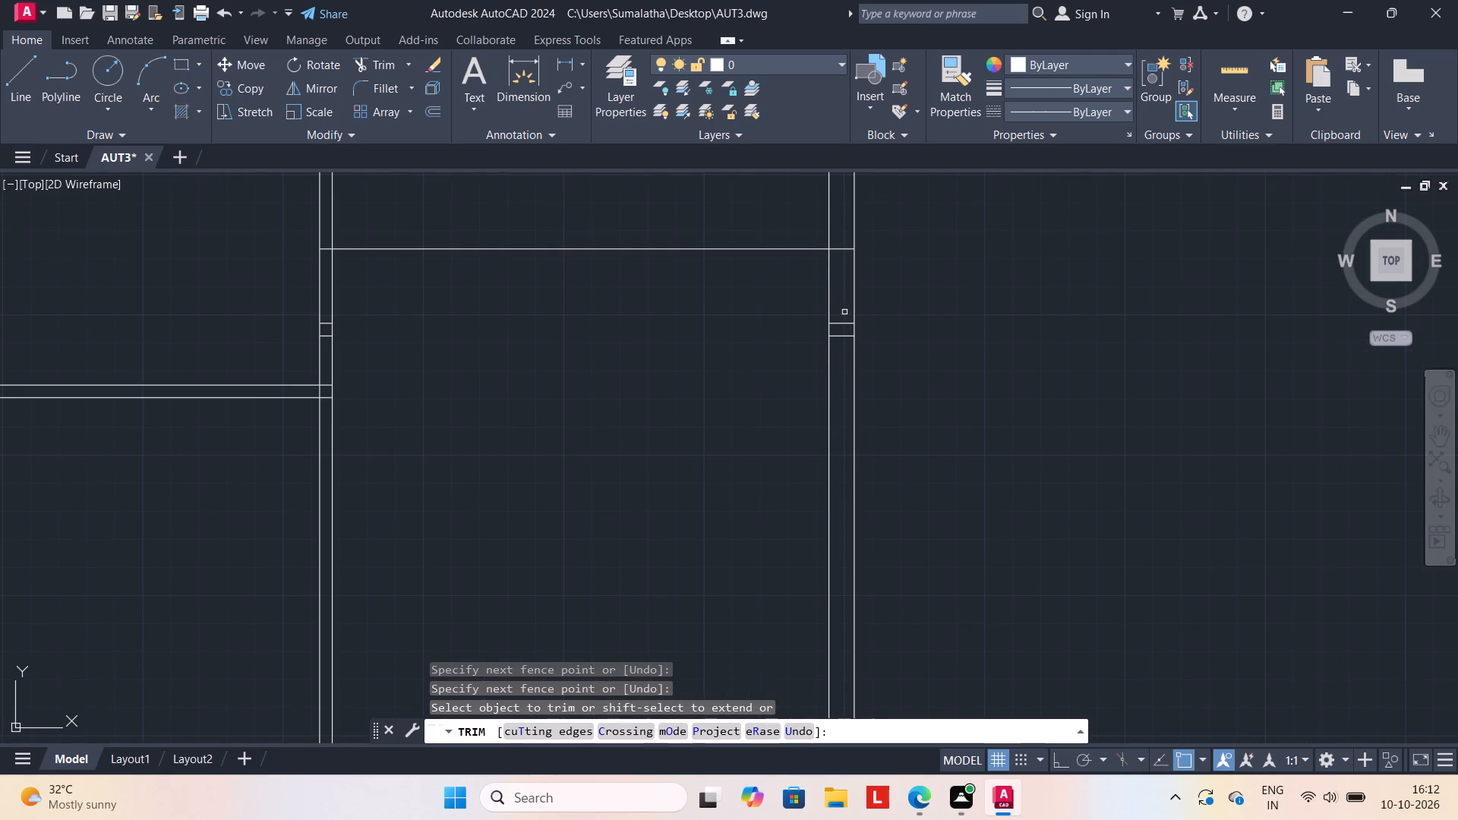
pyautogui.moveTo(843, 314); pyautogui.dragTo(843, 355)
pyautogui.scroll(-1, 691, 338)
pyautogui.moveTo(687, 356); pyautogui.dragTo(700, 399, button='middle')
pyautogui.scroll(-1, 700, 399)
pyautogui.press('Escape')
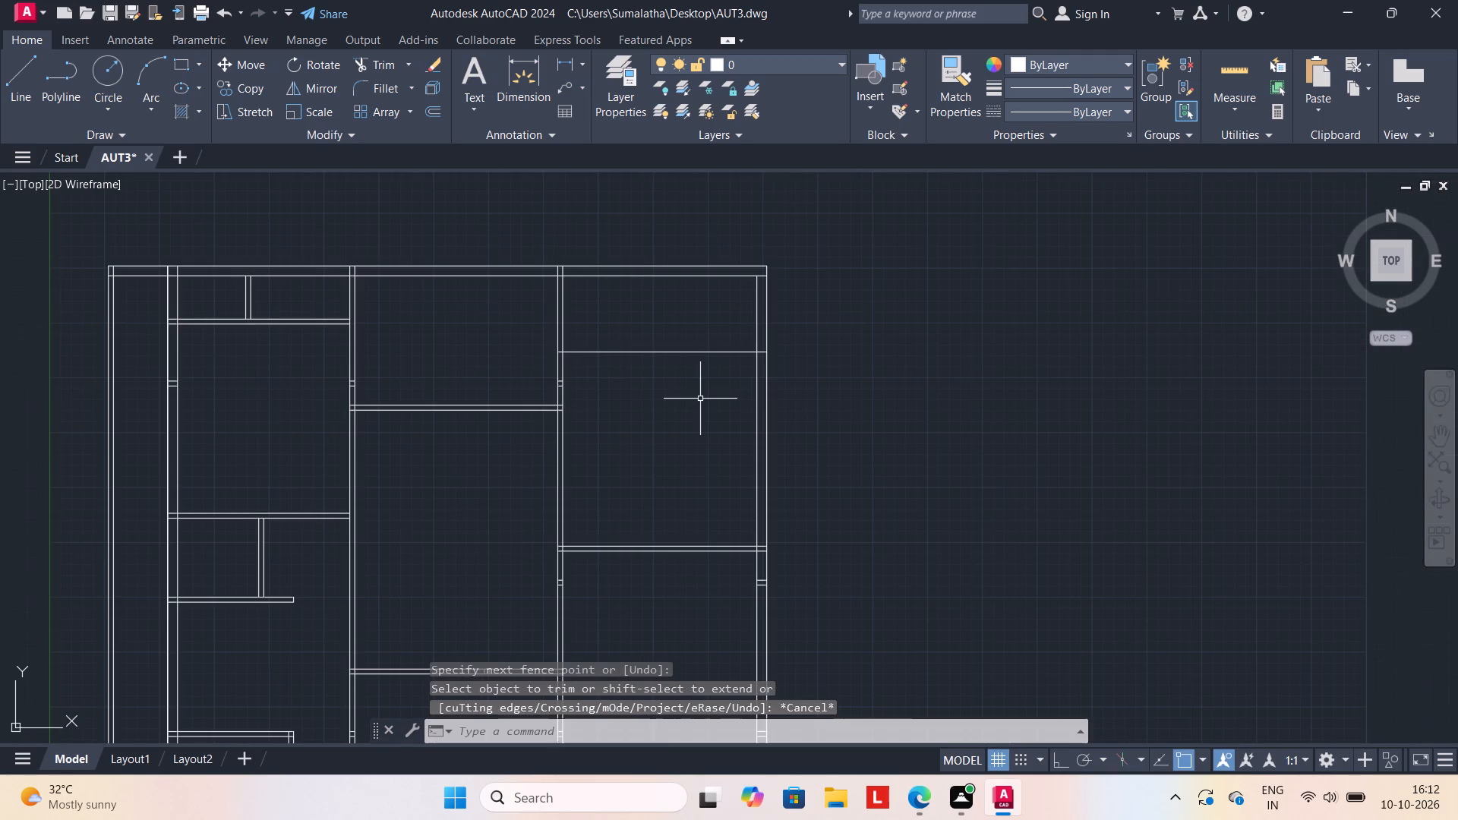
# Offset the uppermost cross line of the east column 4.5" upward to form a partition.
pyautogui.press('o')
pyautogui.press('Return')
pyautogui.write('4.5"')
pyautogui.press('Return')
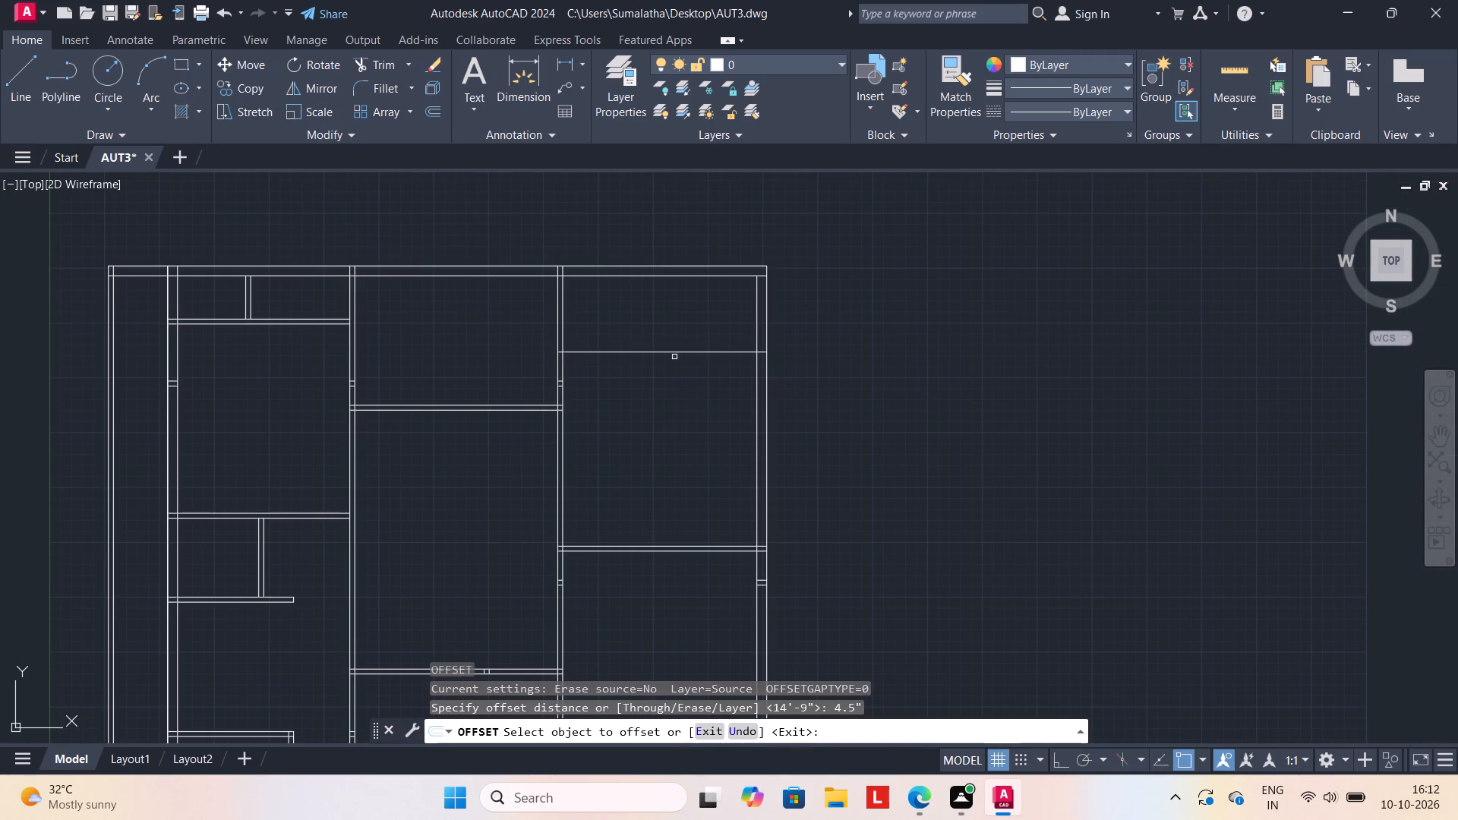
pyautogui.click(674, 352)
pyautogui.click(674, 322)
pyautogui.press('Escape')
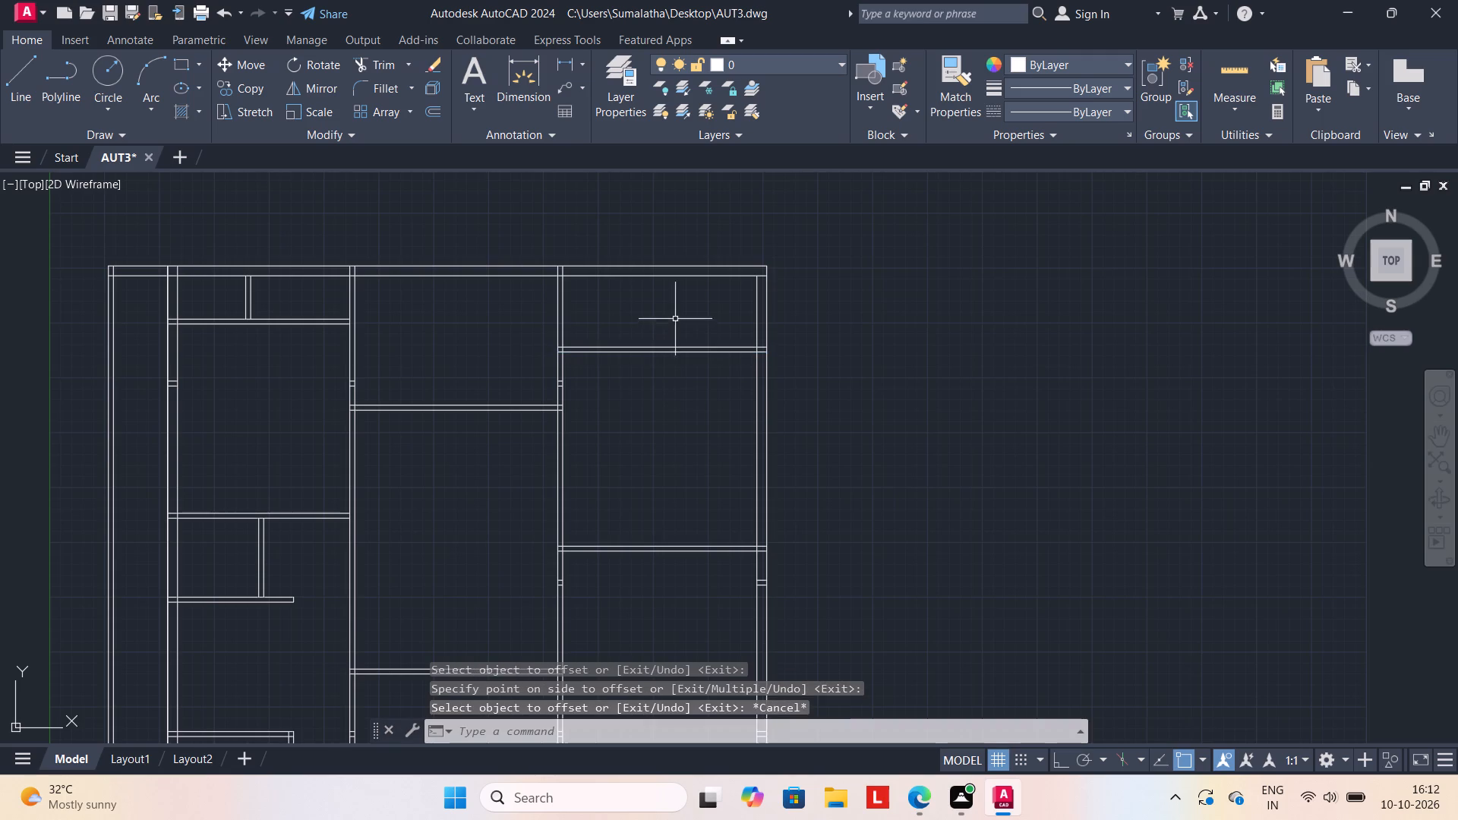
pyautogui.moveTo(682, 311); pyautogui.dragTo(705, 336, button='middle')
pyautogui.press('Escape')
# Draw a short vertical line down from the inner face of the north wall into the northeast room, stopping short of its lower partition.
pyautogui.press('l')
pyautogui.press('Return')
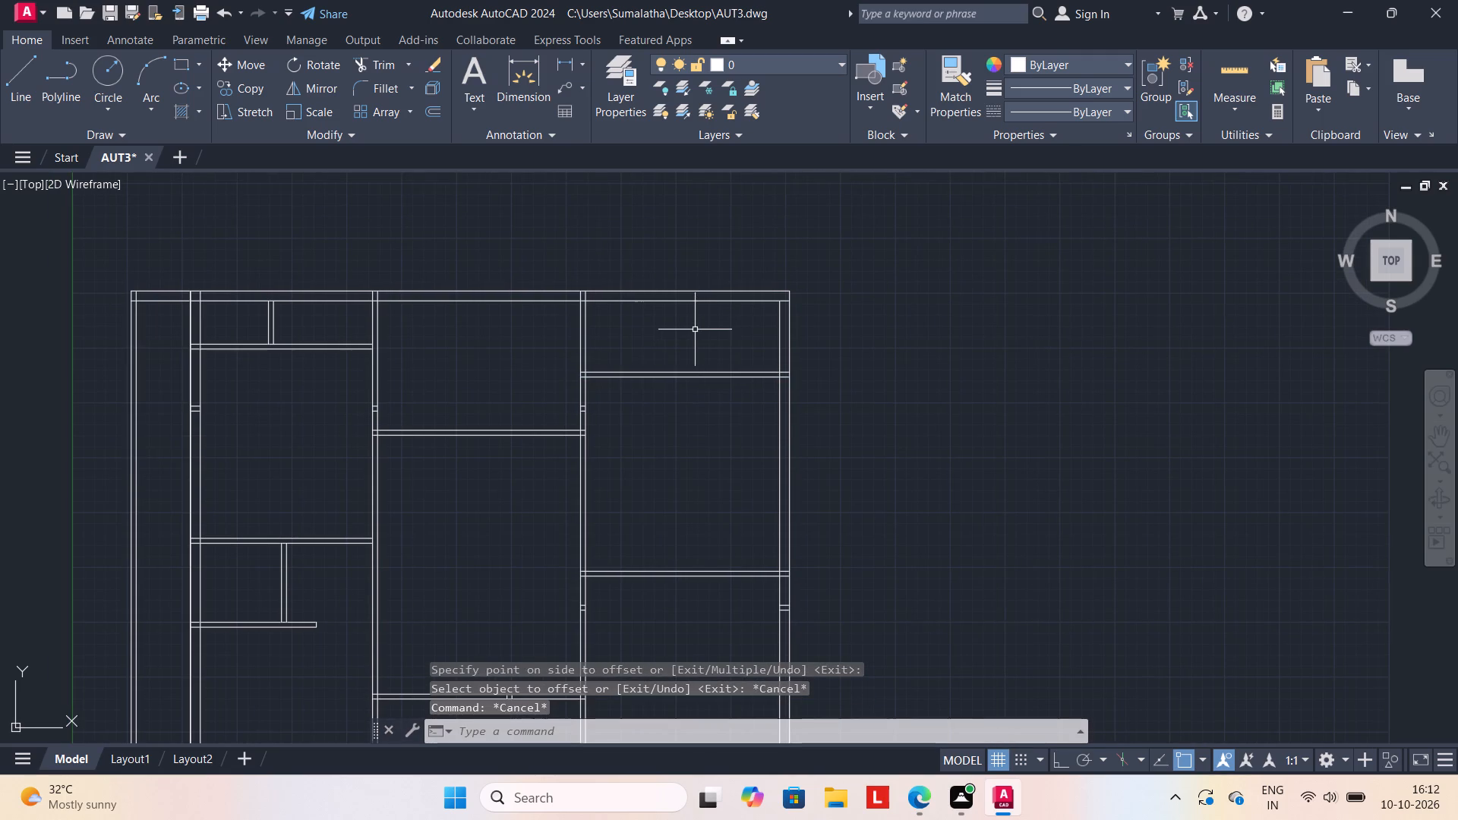
pyautogui.click(721, 303)
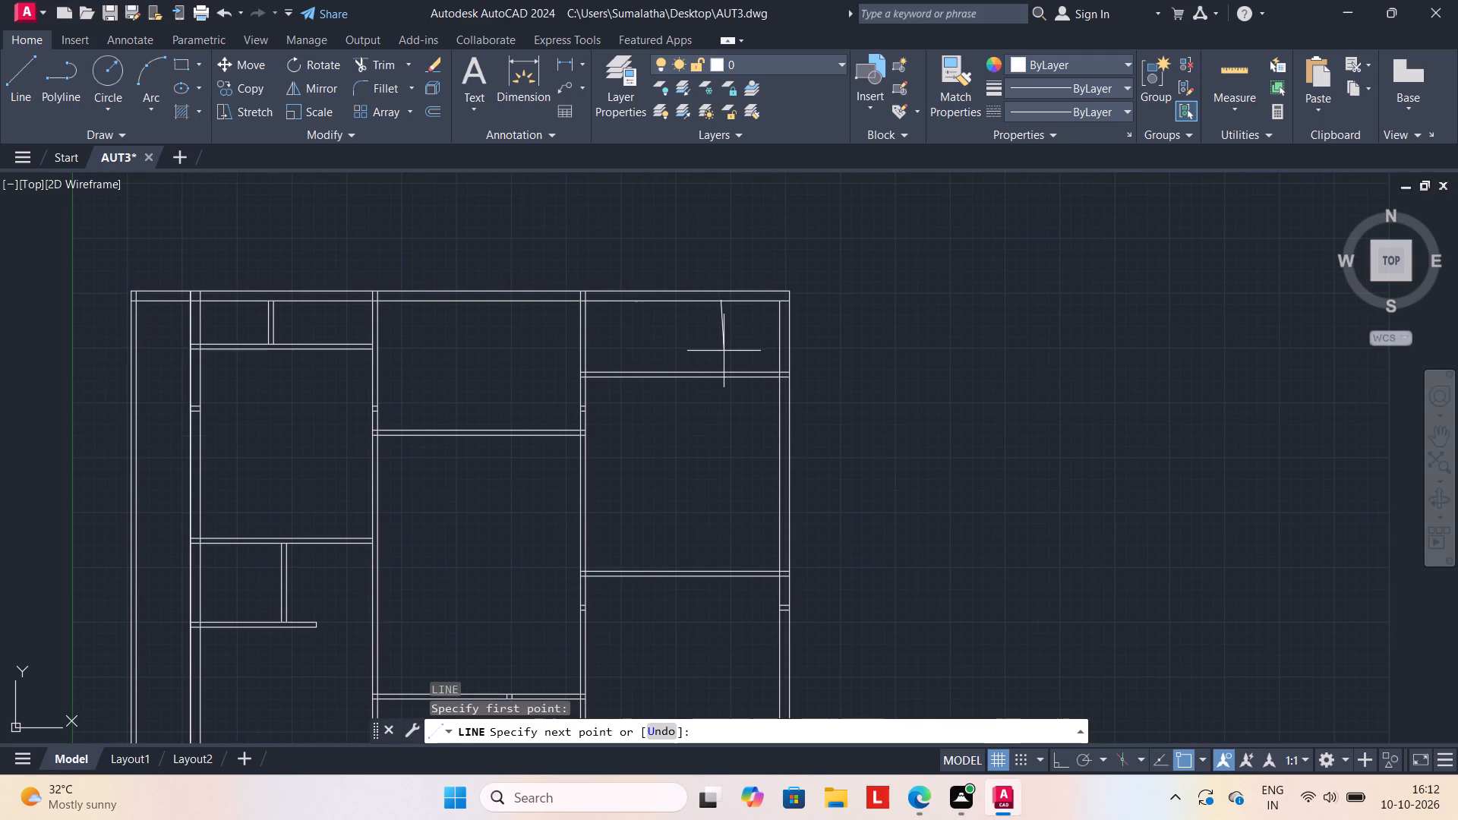
pyautogui.click(721, 355)
pyautogui.press('Escape')
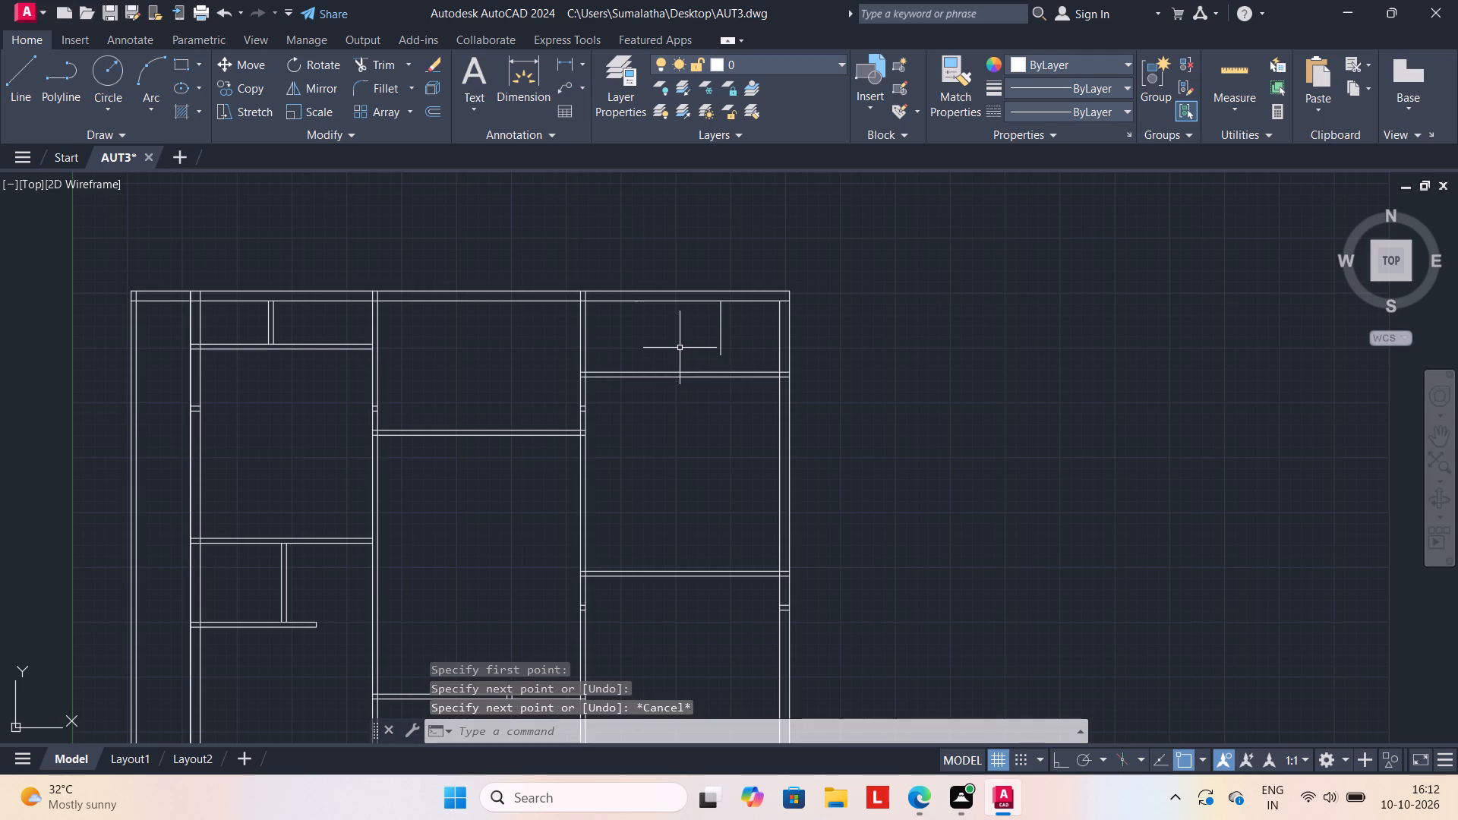
# Offset the short vertical line in the northeast room by 4.5" to give it partition thickness.
pyautogui.press('o')
pyautogui.press('Return')
pyautogui.write('4.5')
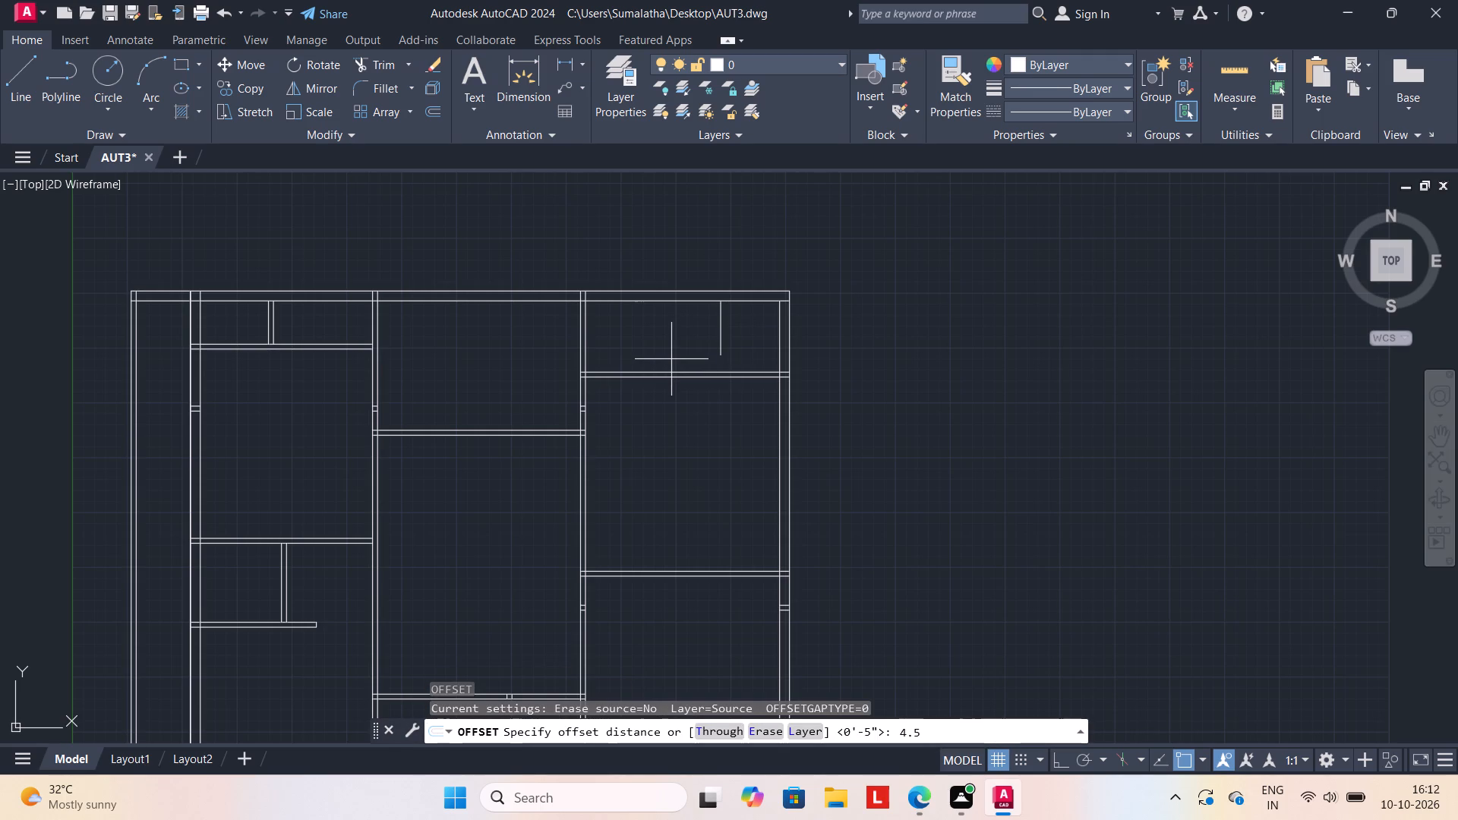
pyautogui.hotkey('shift', '"')
pyautogui.press('Return')
pyautogui.click(717, 333)
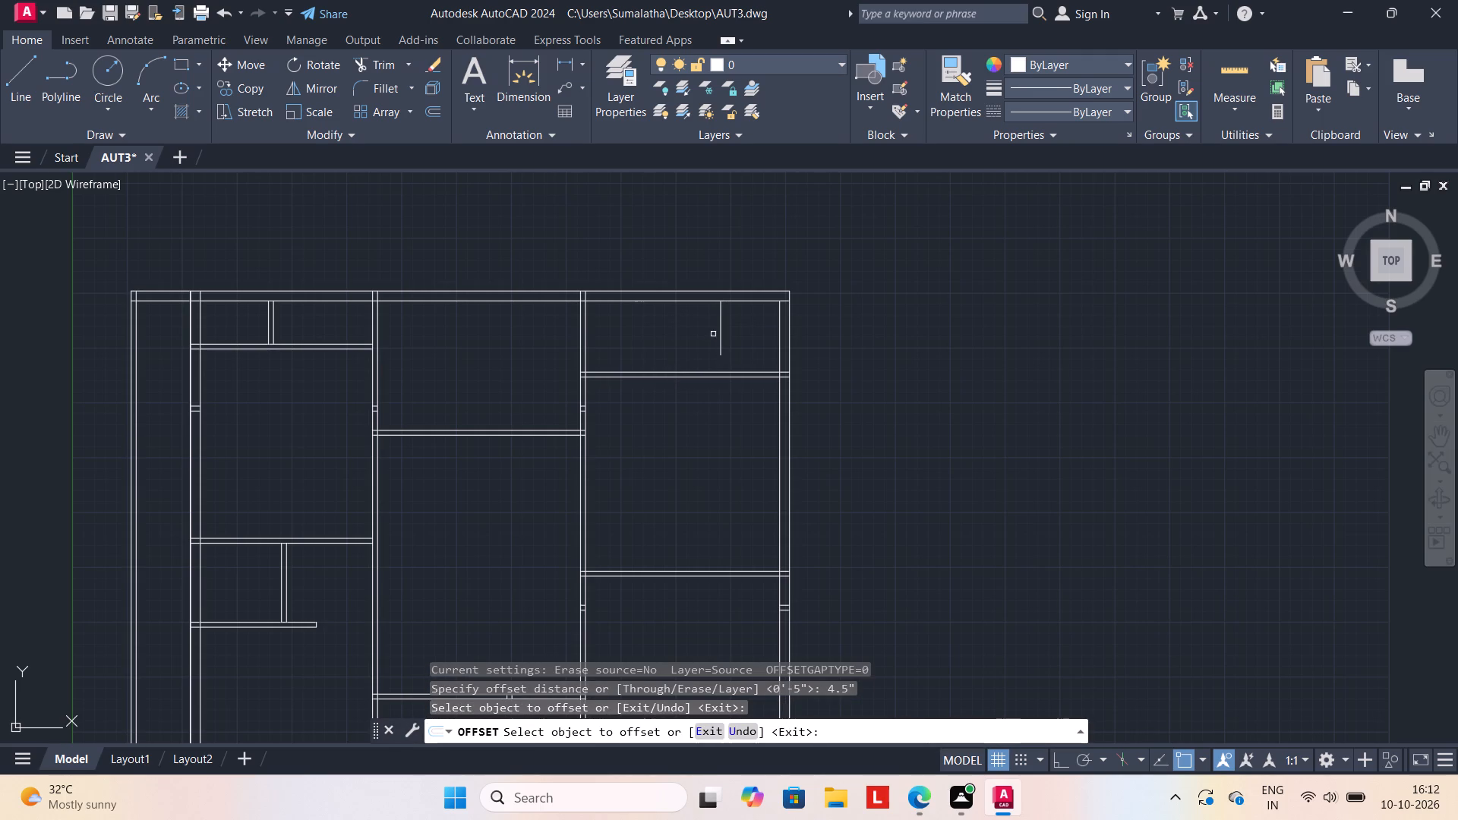
pyautogui.click(718, 330)
pyautogui.click(712, 330)
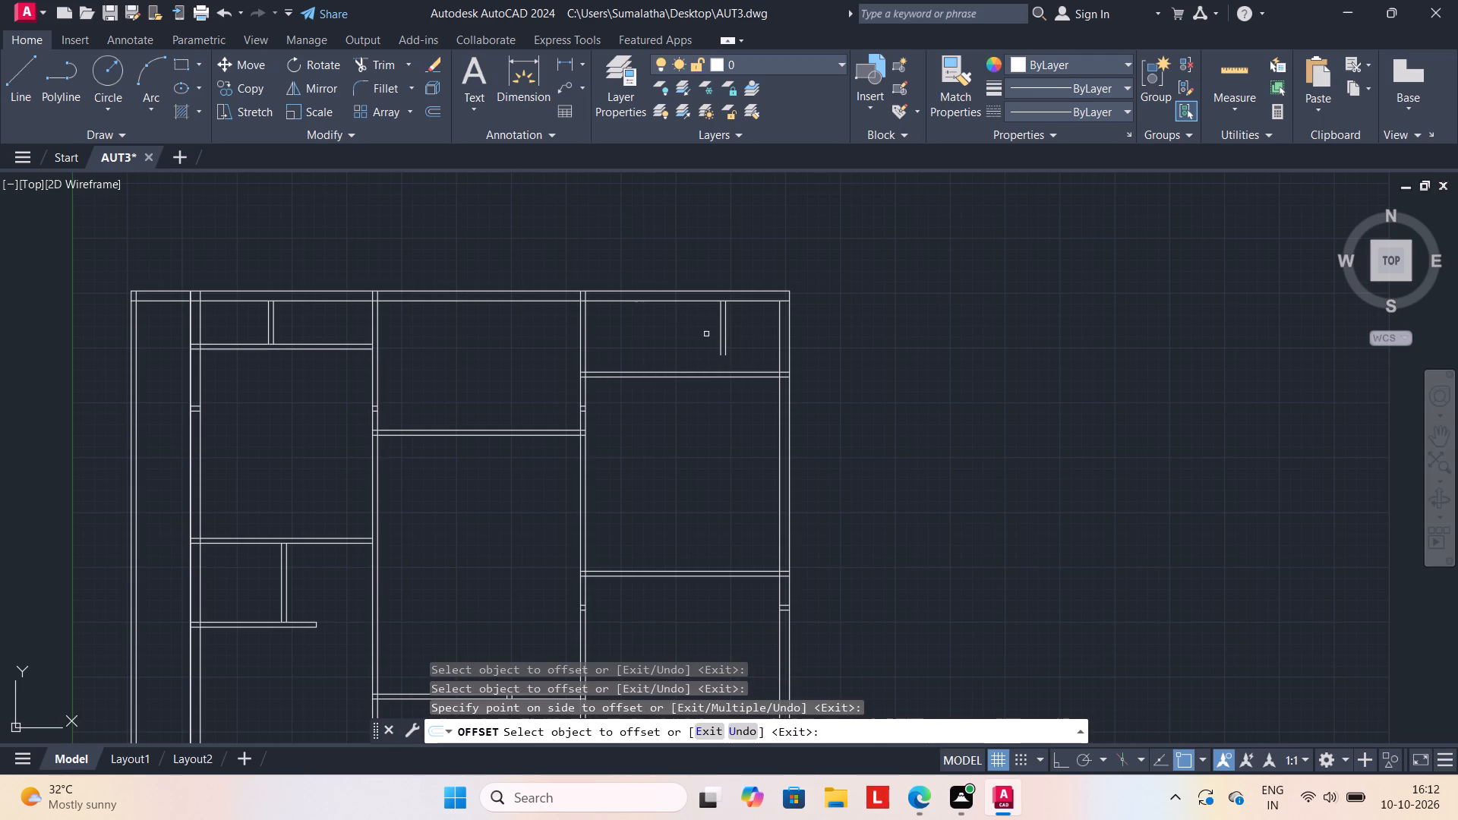
# Trim away both lines of the cross partition below the short vertical partition in the northwest room.
pyautogui.press('Escape')
pyautogui.scroll(-1, 631, 361)
pyautogui.moveTo(552, 370); pyautogui.dragTo(712, 343, button='middle')
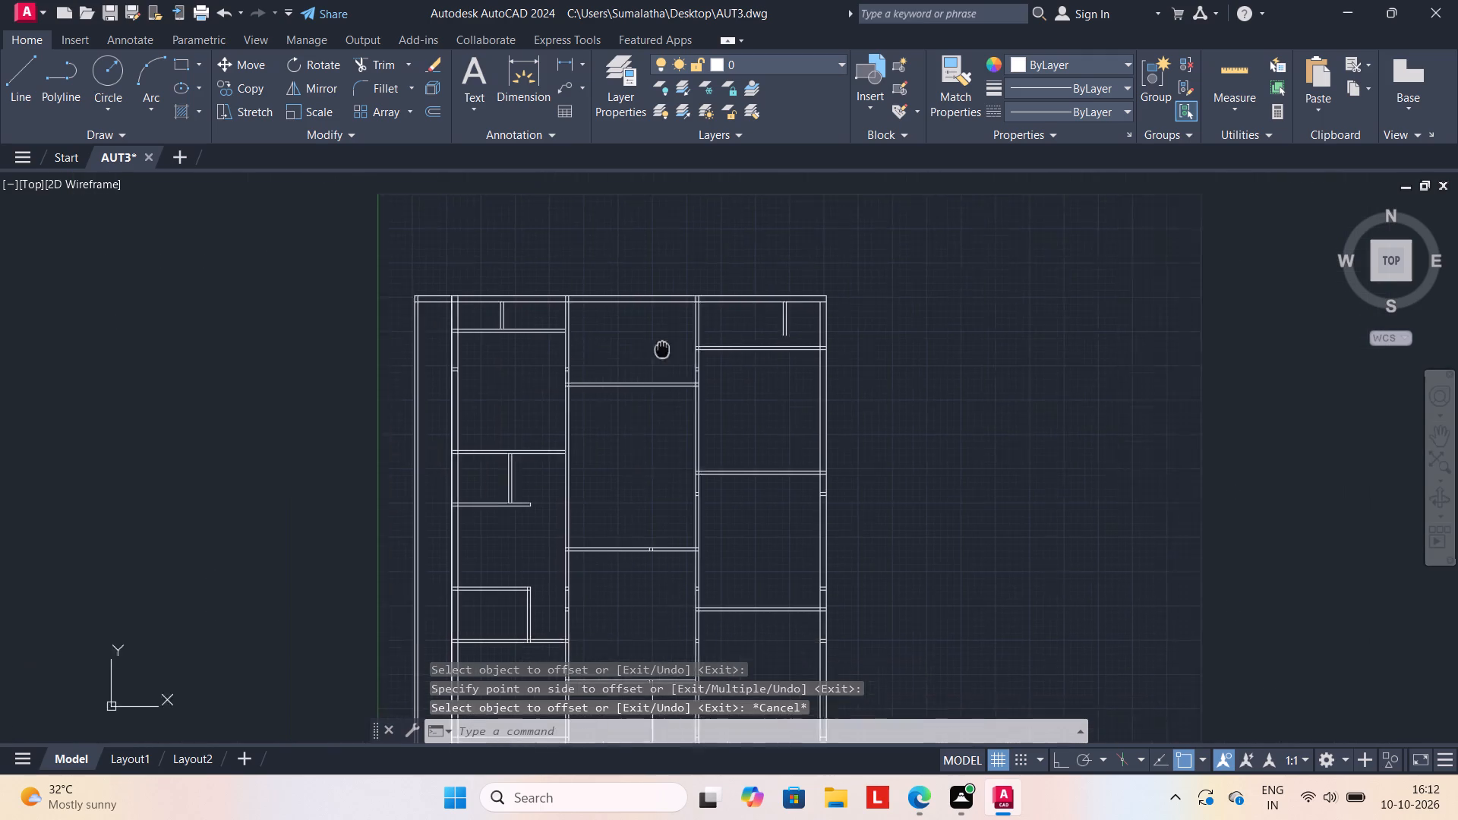
pyautogui.moveTo(712, 343); pyautogui.dragTo(776, 339, button='middle')
pyautogui.scroll(2, 614, 332)
pyautogui.press('Escape')
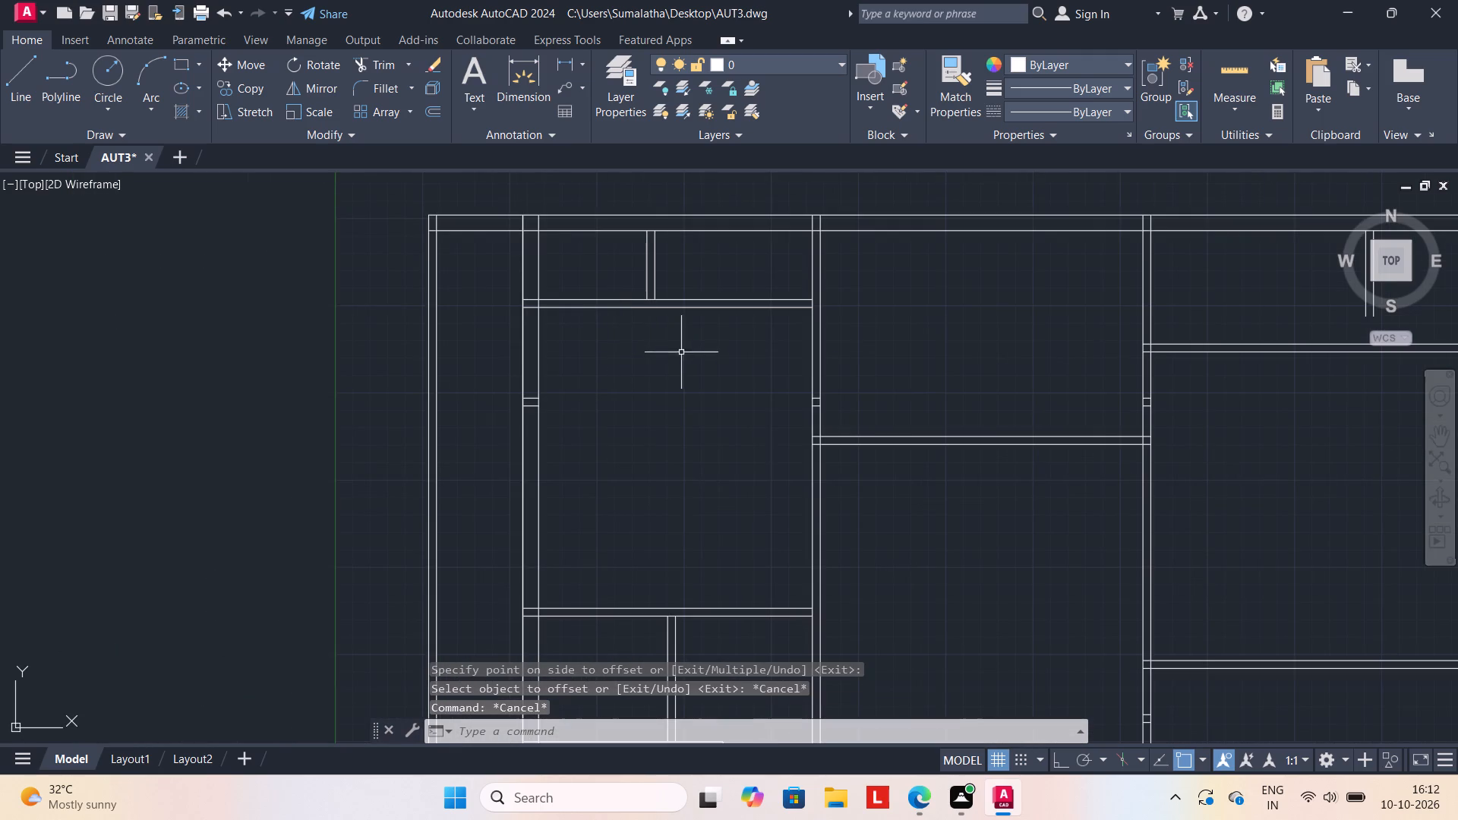
pyautogui.scroll(-2, 683, 363)
pyautogui.press('t')
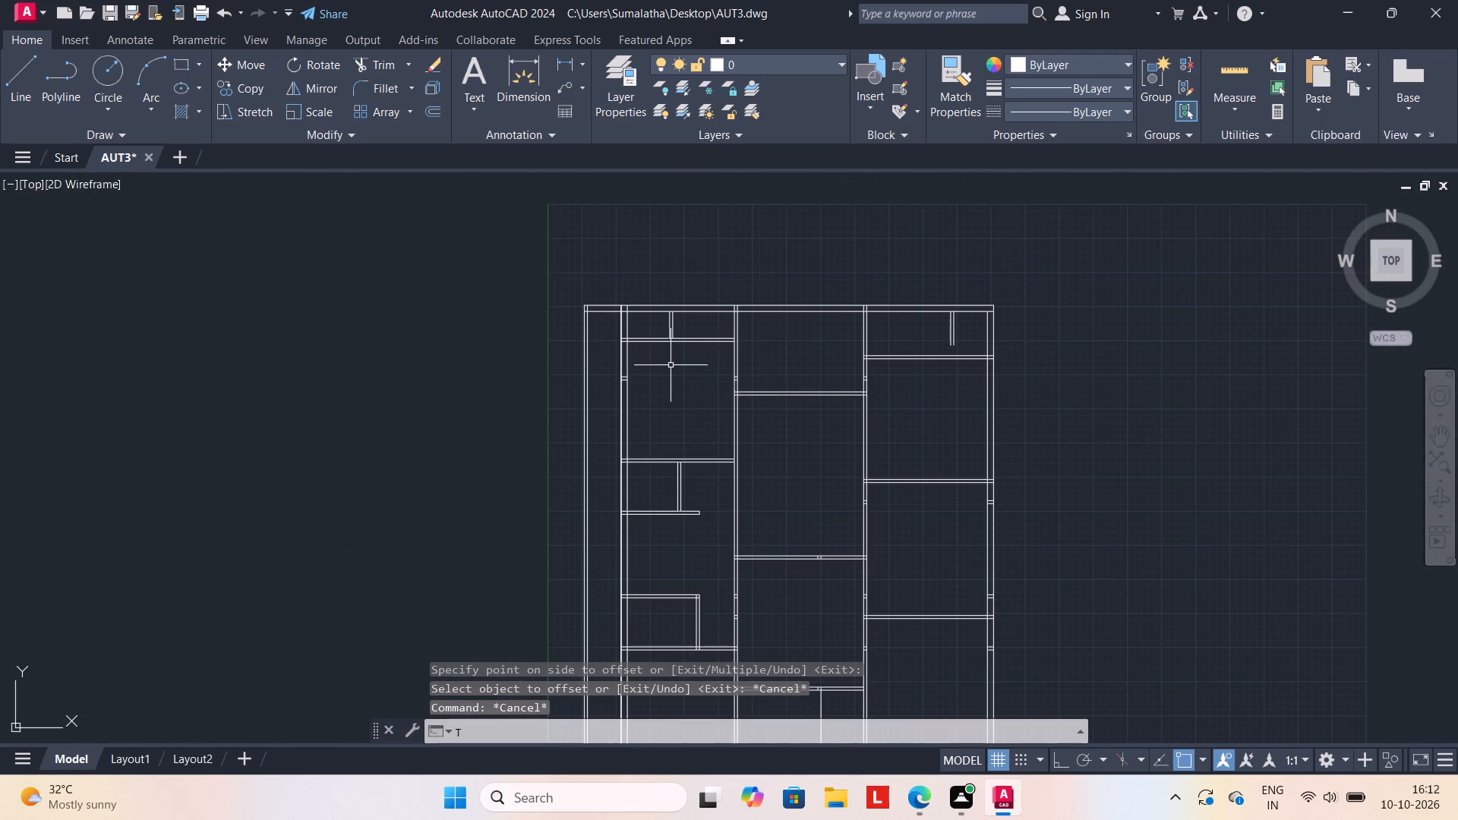
pyautogui.press('r')
pyautogui.press('Return')
pyautogui.moveTo(689, 332); pyautogui.dragTo(689, 346)
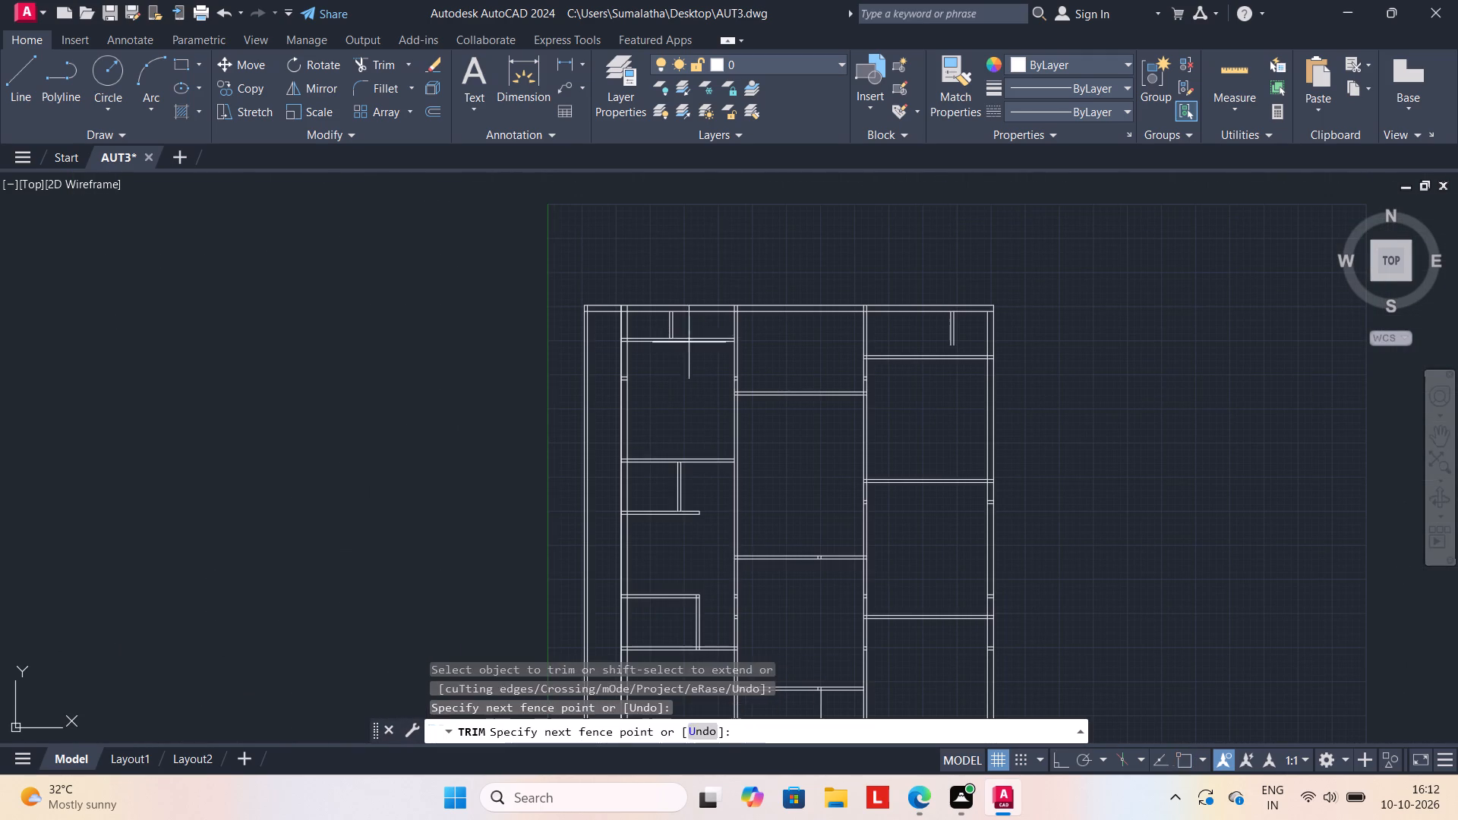
pyautogui.moveTo(689, 346); pyautogui.dragTo(689, 352)
pyautogui.moveTo(643, 334); pyautogui.dragTo(645, 350)
pyautogui.press('Escape')
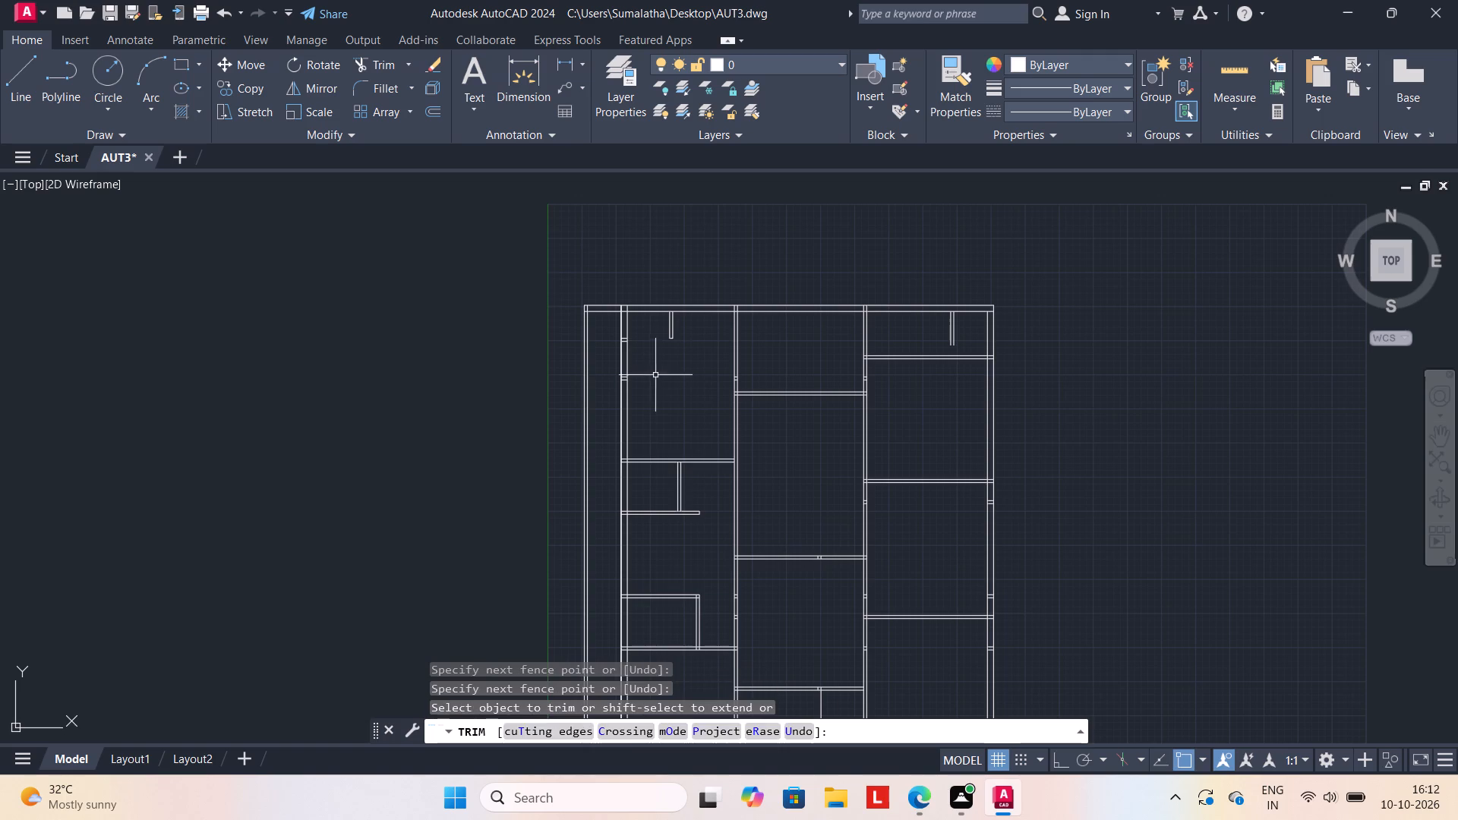
# Extend both lines of the east column's uppermost cross partition westward through the middle column to the west column's inner wall.
pyautogui.write('EX')
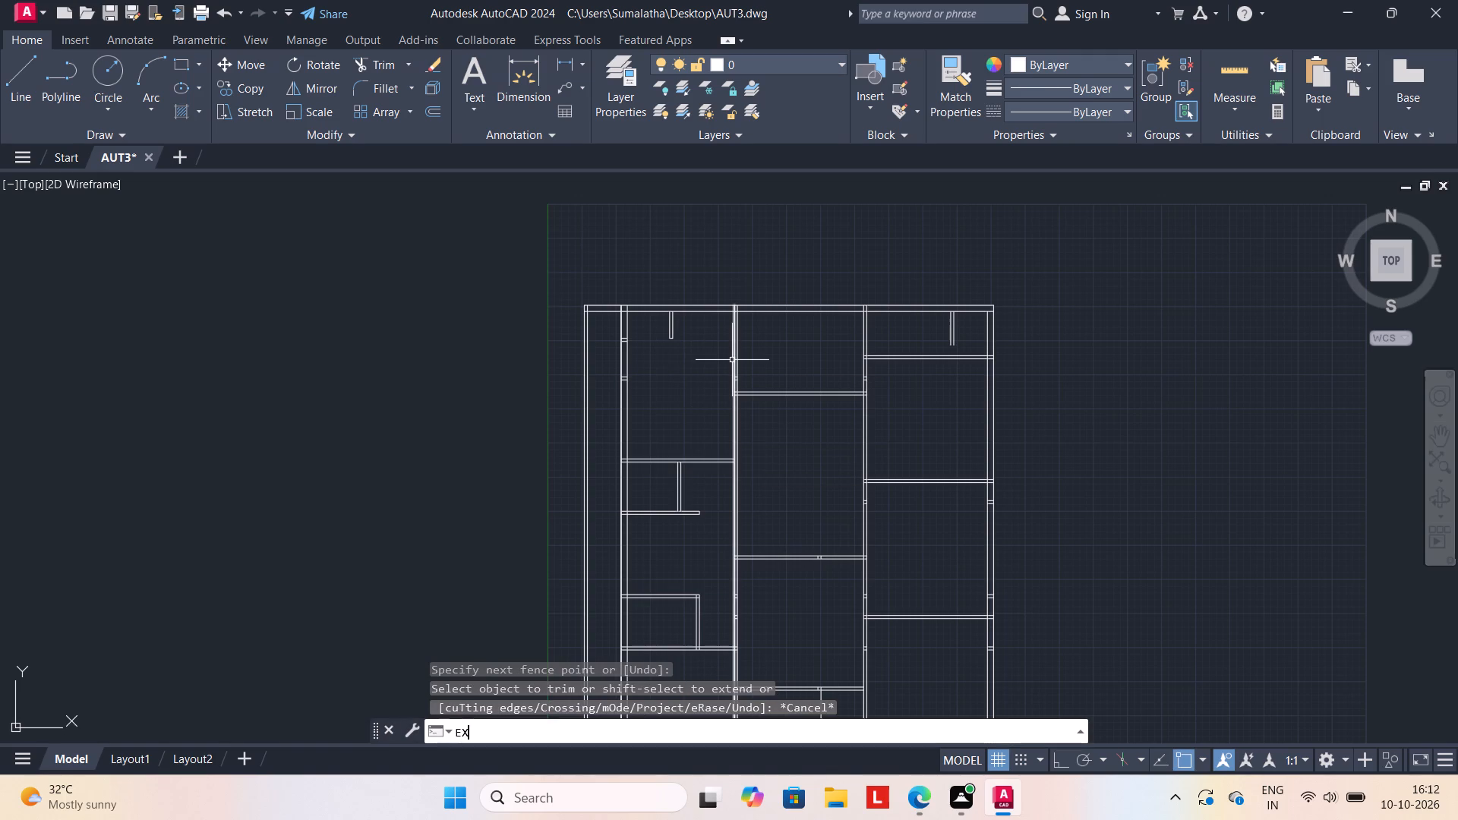
pyautogui.press('Return')
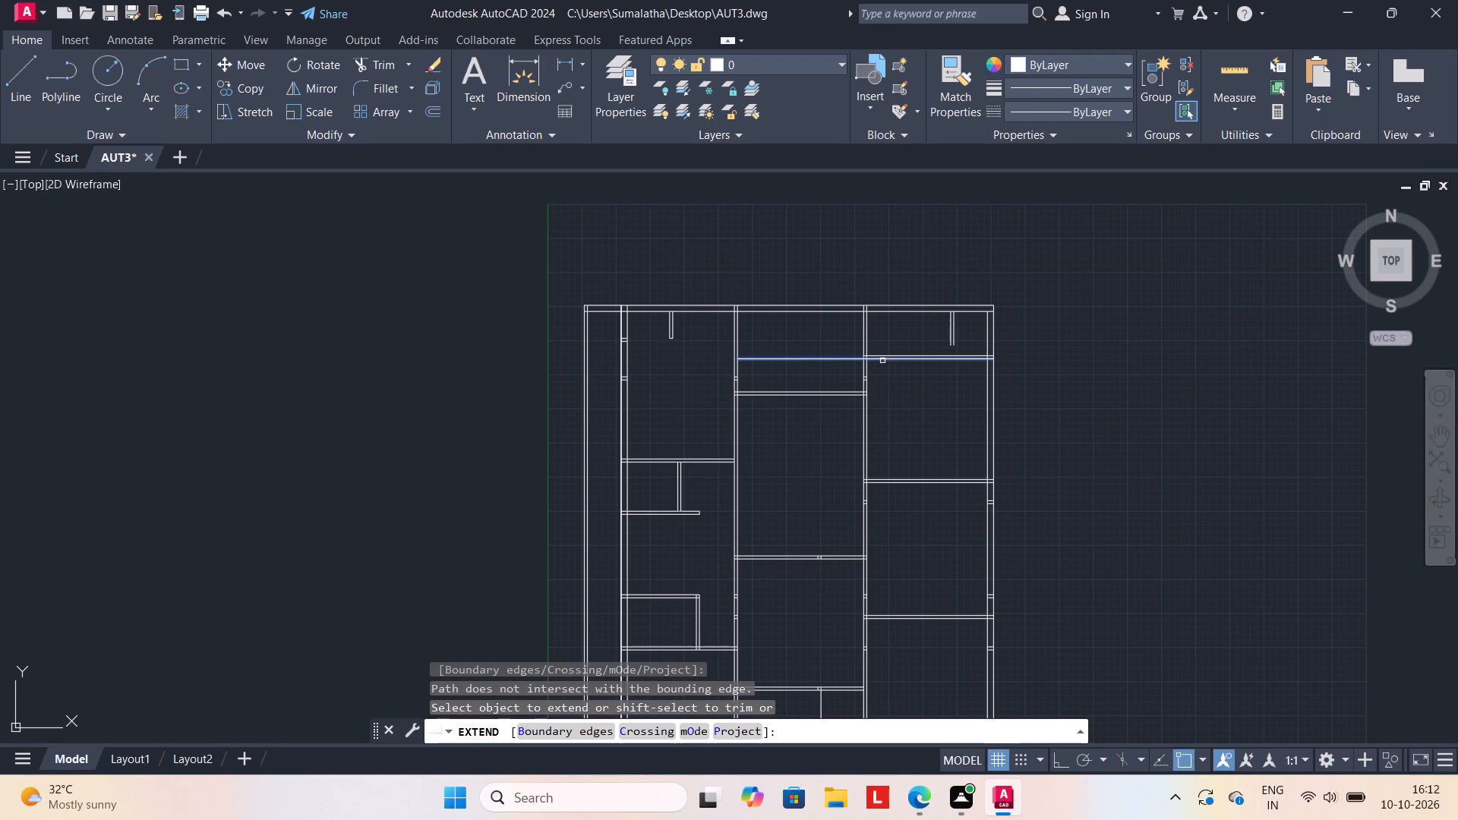
pyautogui.click(882, 361)
pyautogui.click(809, 361)
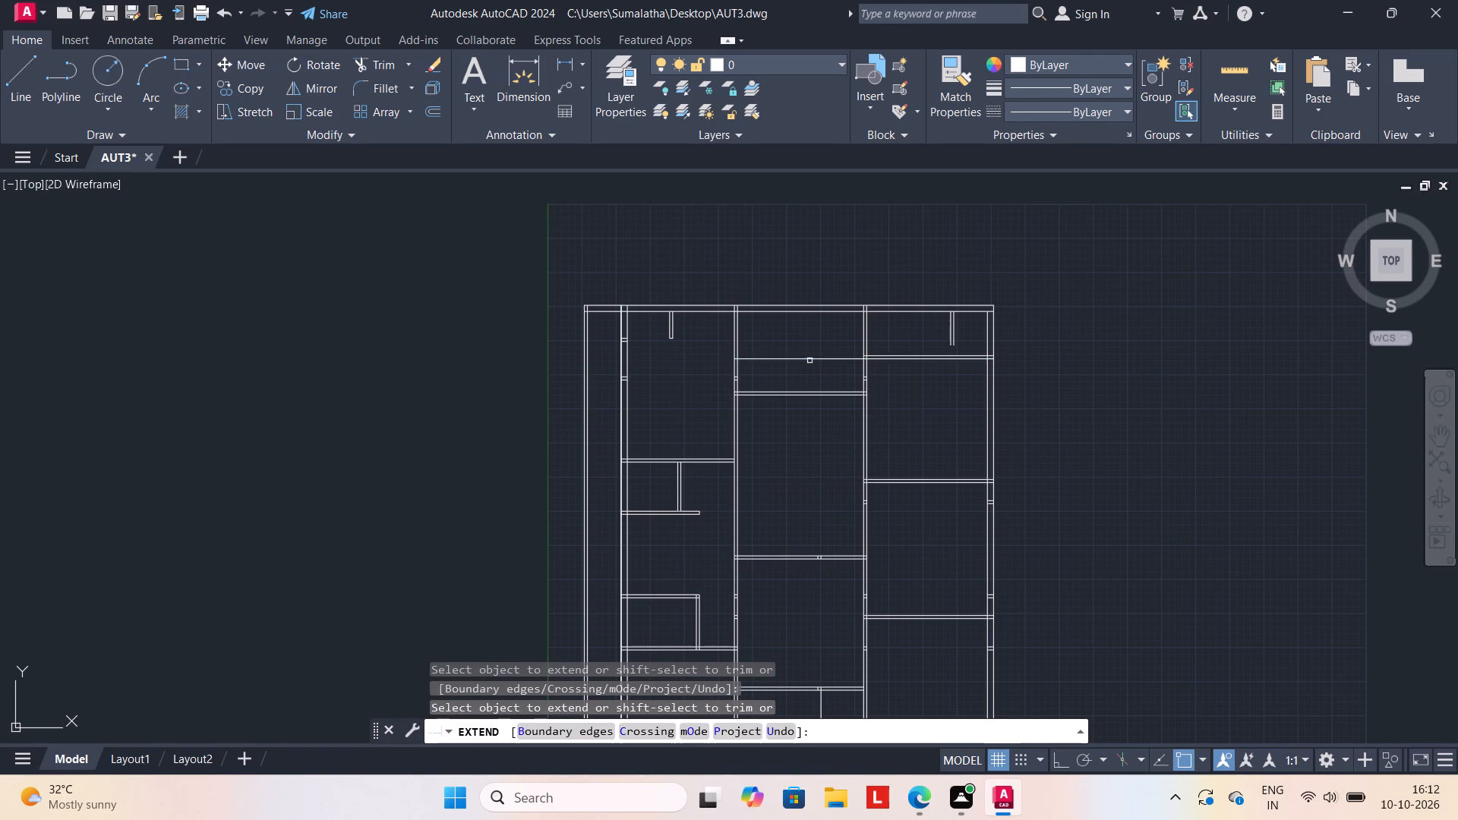
pyautogui.click(768, 360)
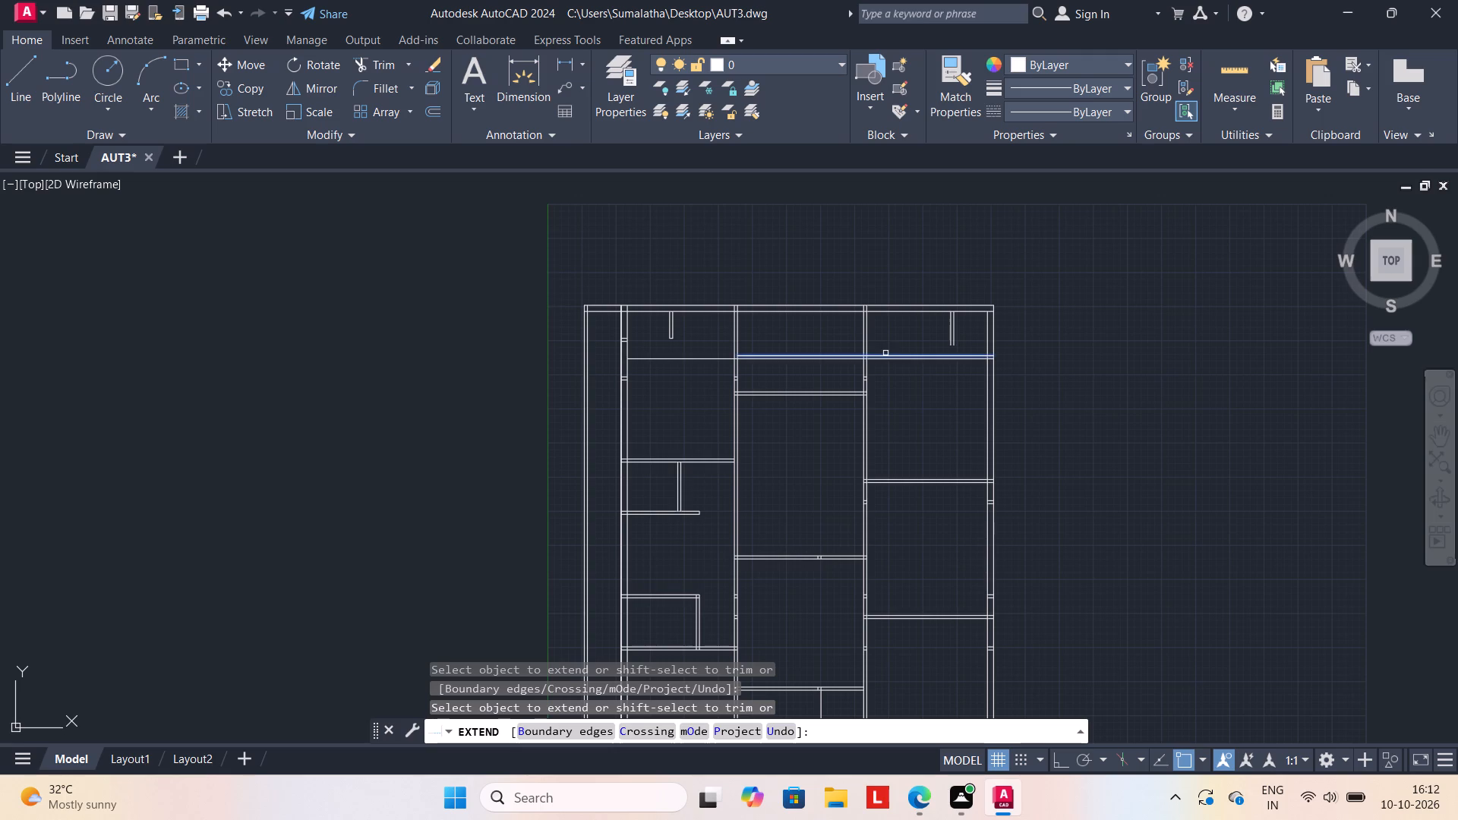
pyautogui.click(885, 353)
pyautogui.click(806, 354)
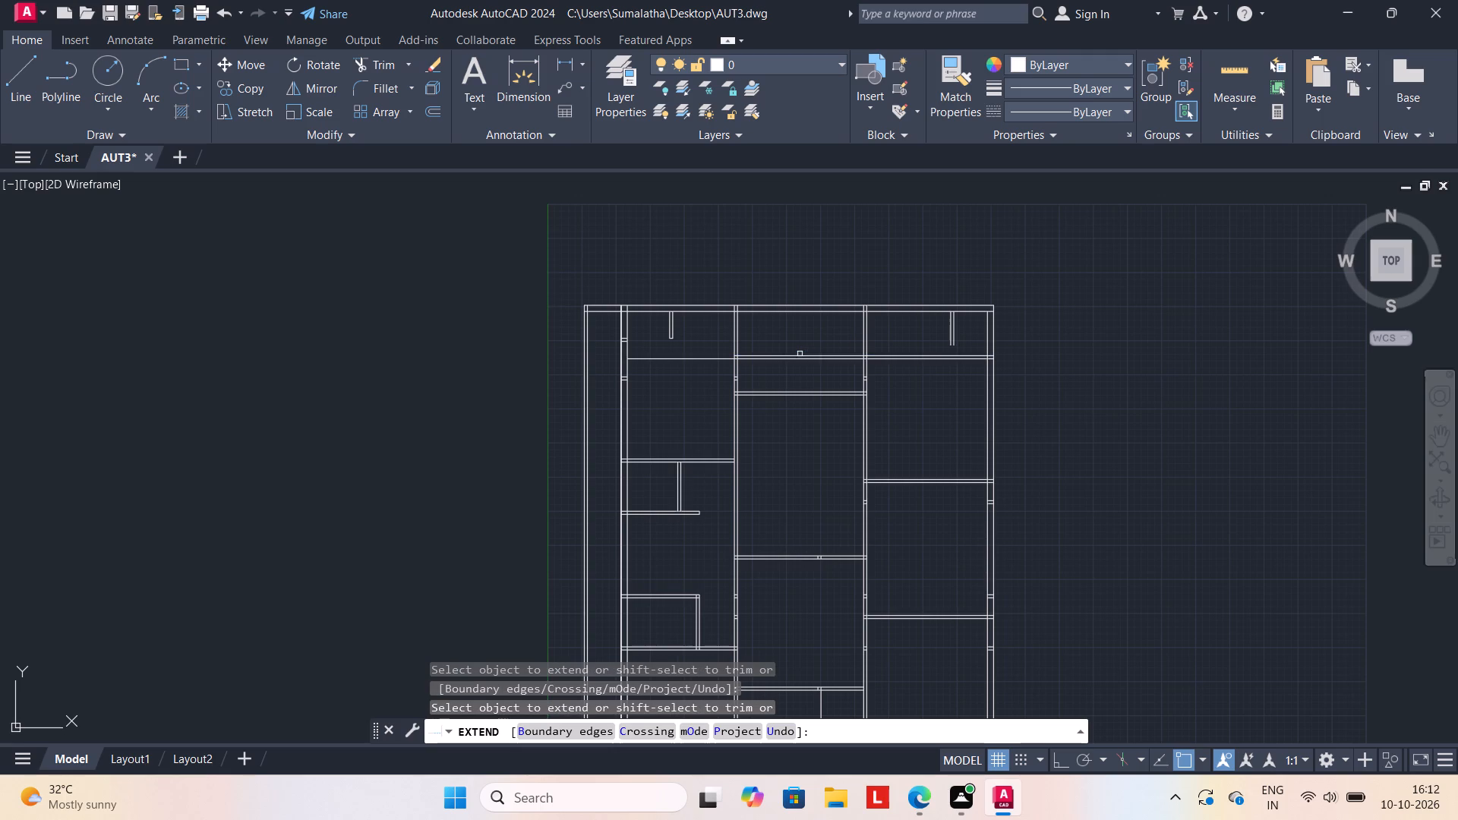
pyautogui.click(784, 354)
pyautogui.click(694, 361)
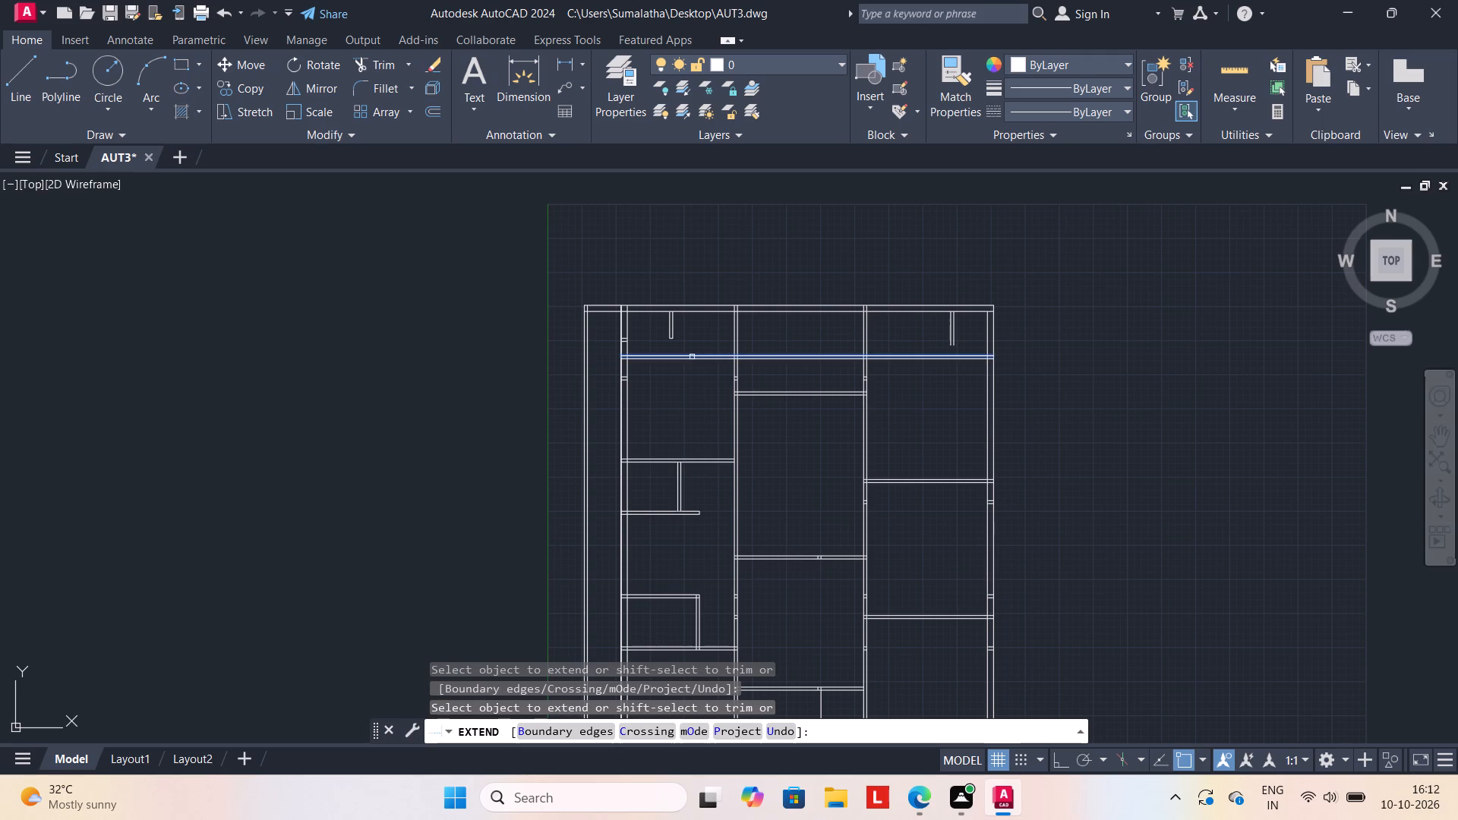
pyautogui.click(691, 356)
pyautogui.press('Escape')
pyautogui.press('Escape')
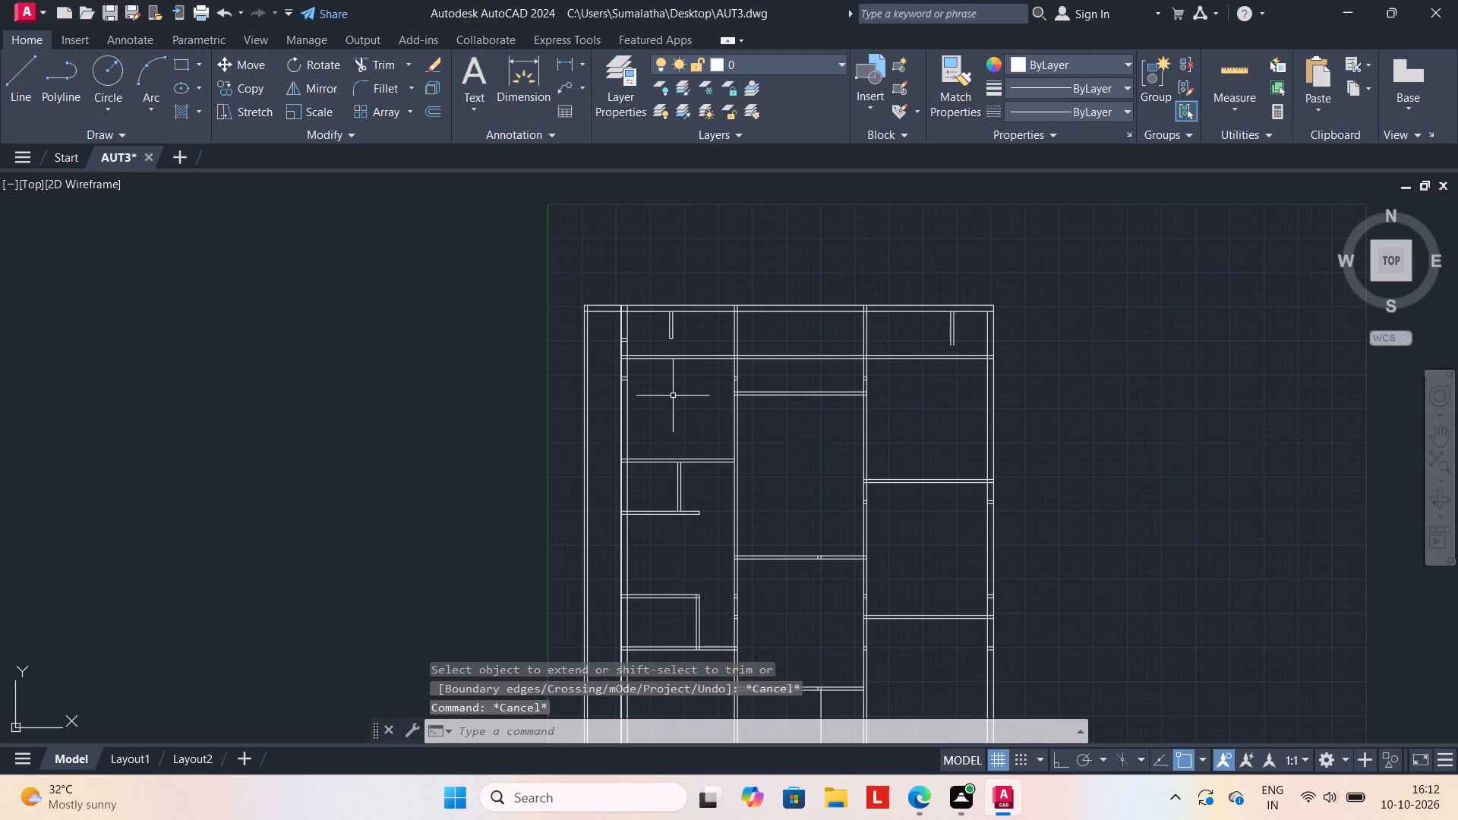
# Extend both lines of the northwest room's short vertical partition down to the new cross partition.
pyautogui.press('Escape')
pyautogui.write('EX')
pyautogui.press('Return')
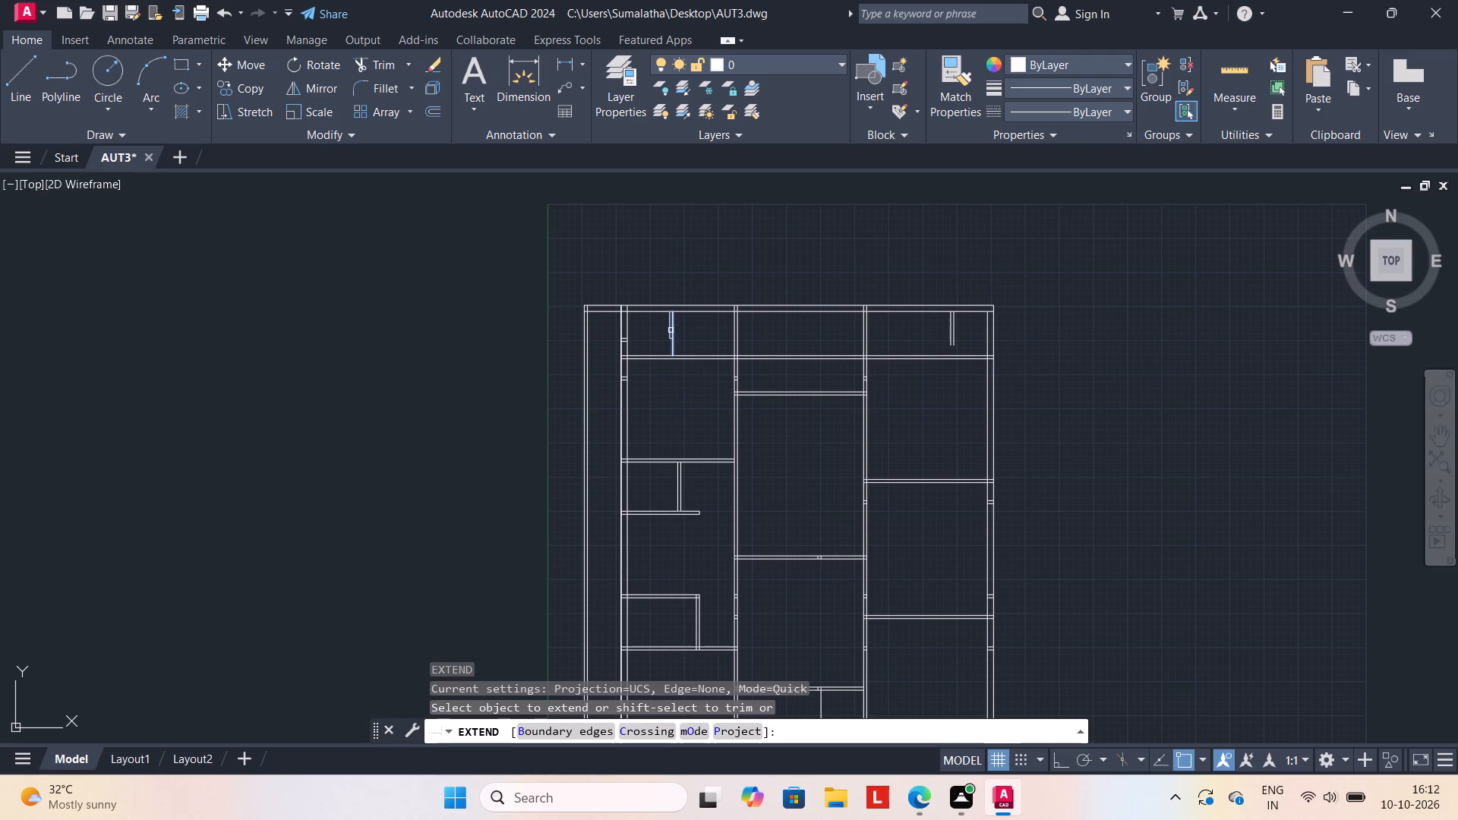
pyautogui.click(671, 330)
pyautogui.click(668, 331)
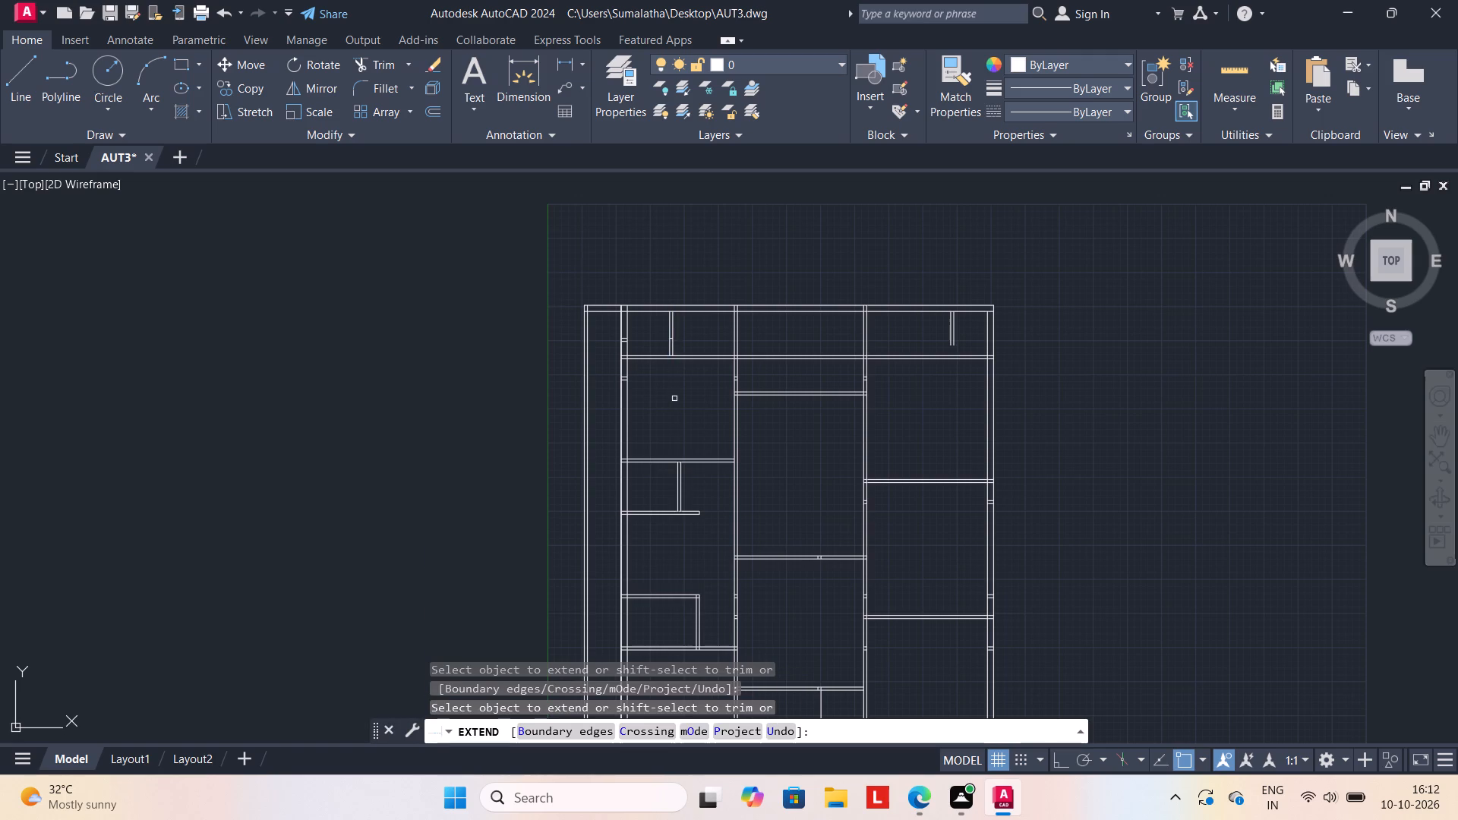
pyautogui.press('Escape')
pyautogui.press('Escape')
# Trim the extended cross partition lines out of the middle column, keeping them in the west and east columns.
pyautogui.write('TR')
pyautogui.press('Return')
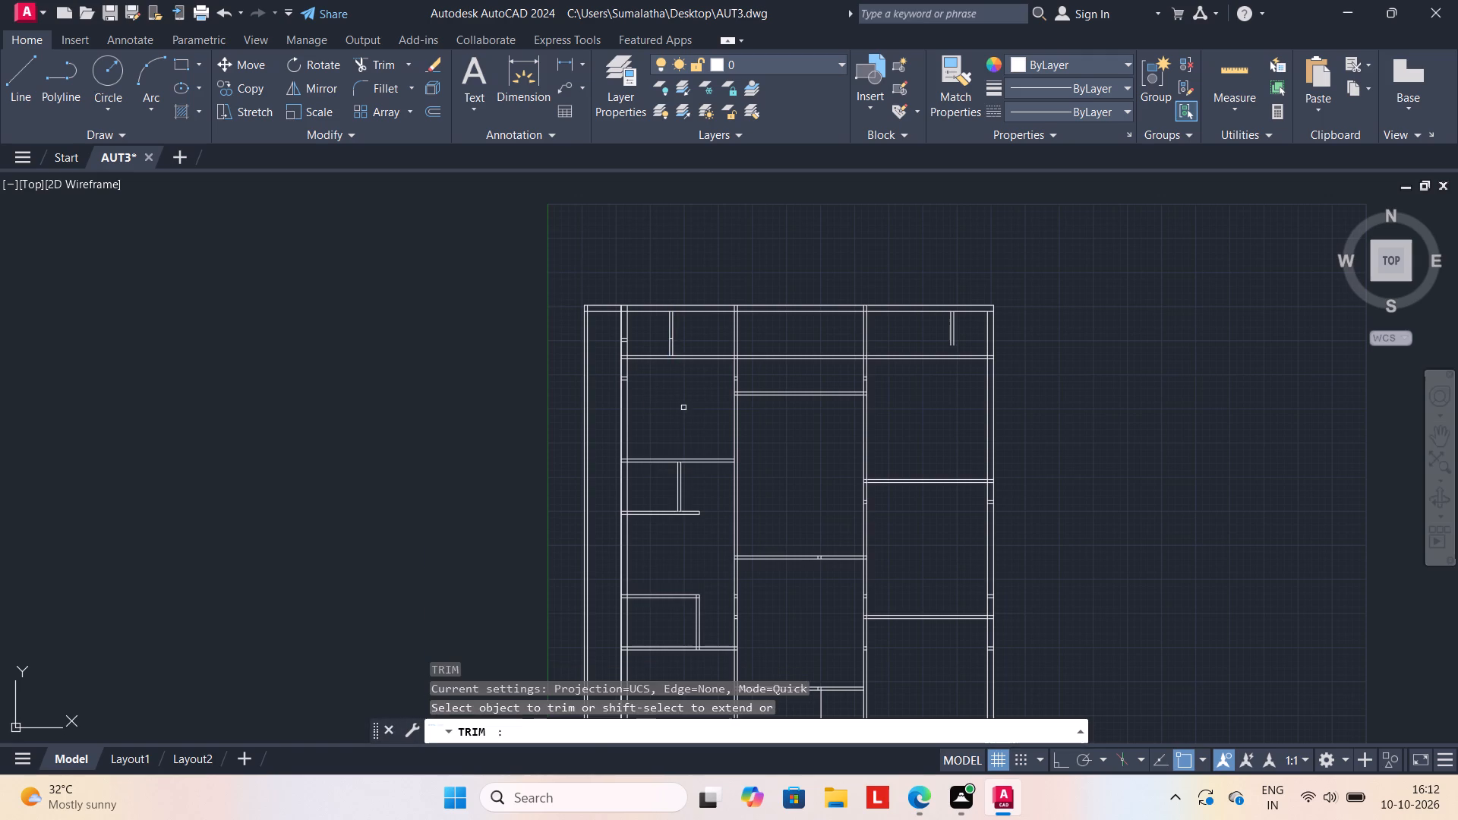
pyautogui.moveTo(793, 344); pyautogui.dragTo(794, 362)
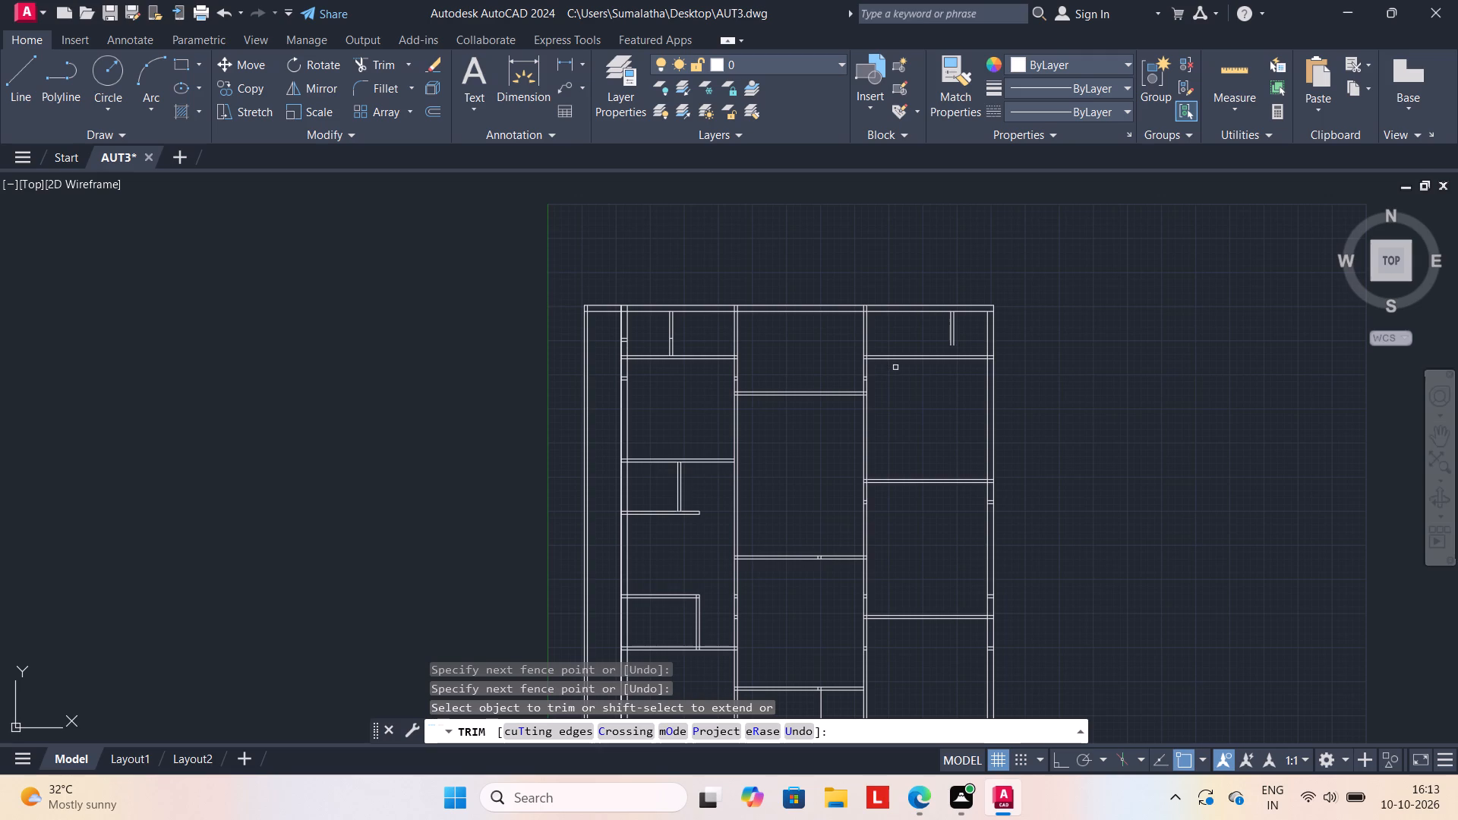
pyautogui.press('Escape')
# Extend both lines of the northeast room's short vertical partition down to the cross partition below it.
pyautogui.write('EX')
pyautogui.press('Return')
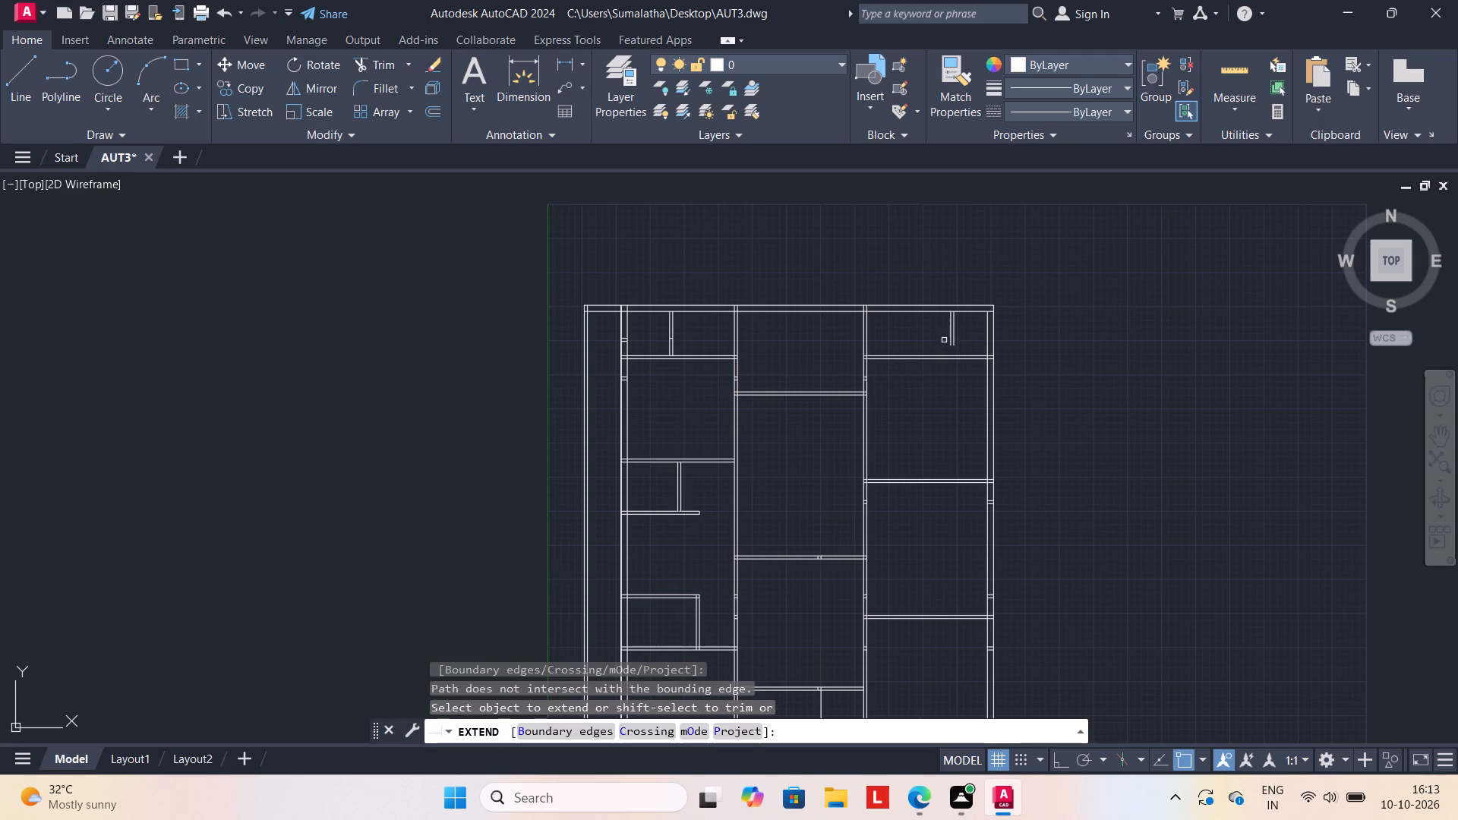
pyautogui.click(954, 336)
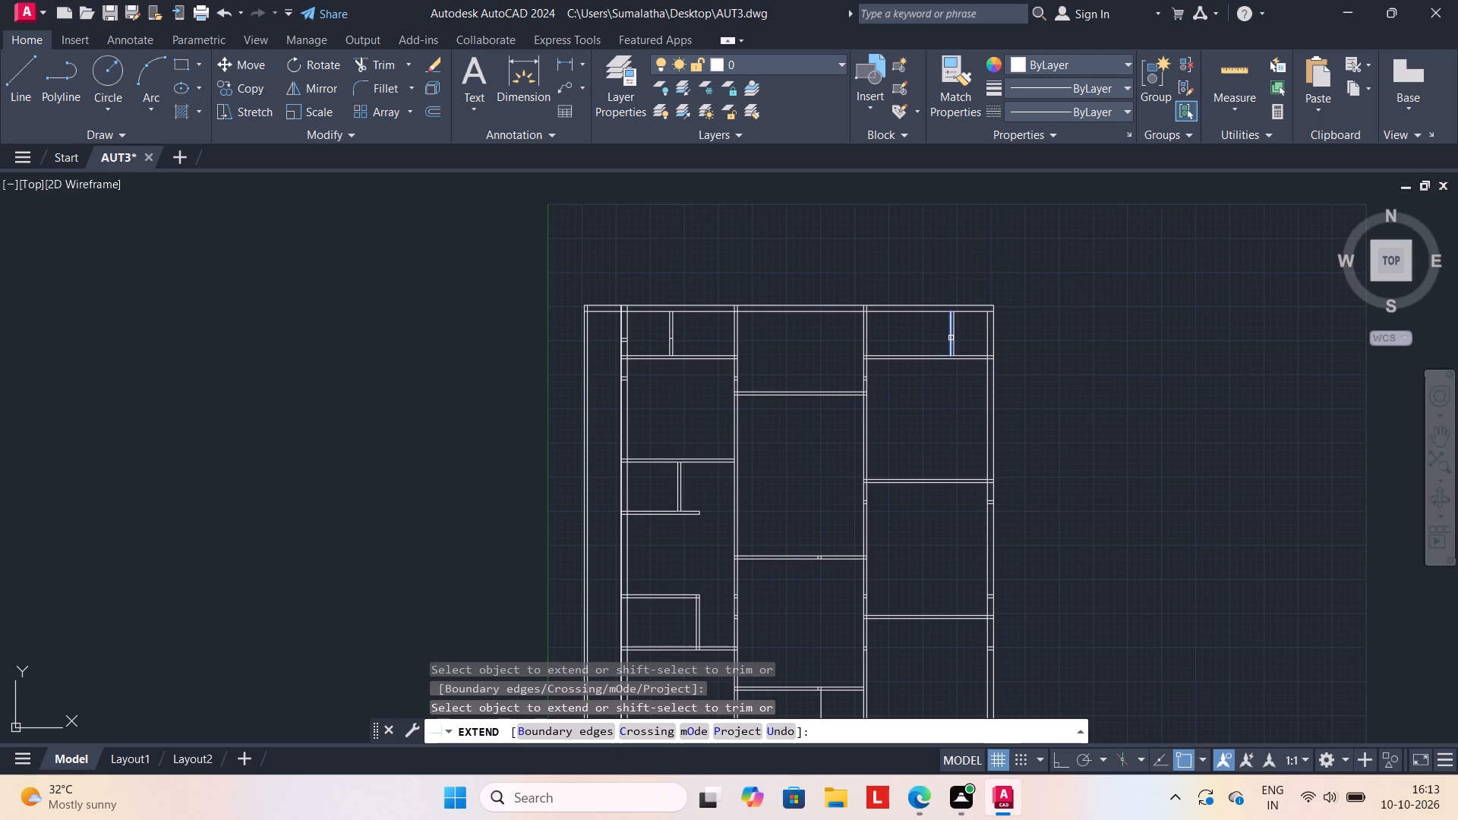
pyautogui.click(951, 338)
pyautogui.press('Escape')
pyautogui.press('Escape')
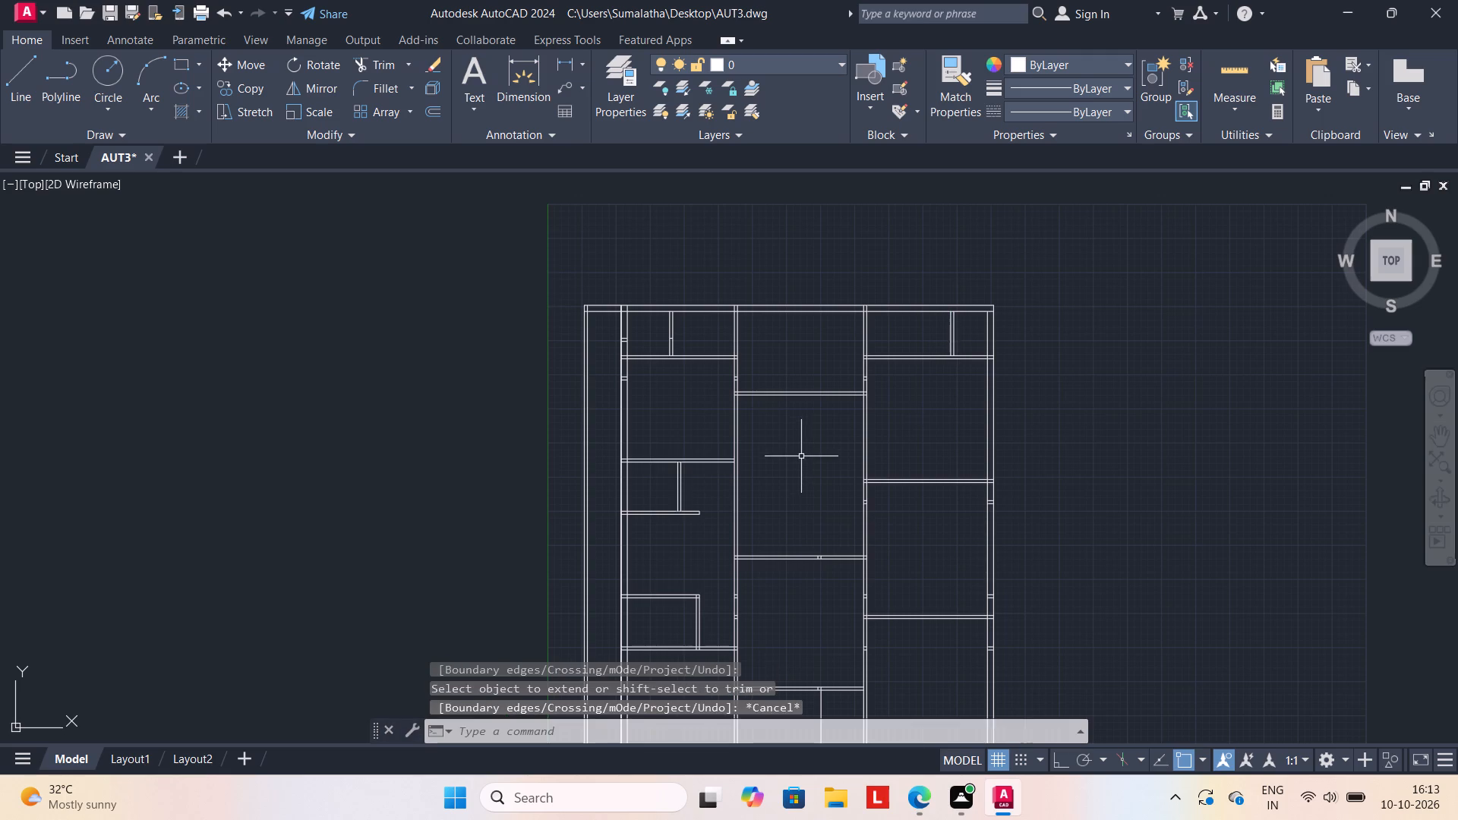
# Trim the cross-line stubs inside the west column's left wall and the leftover line across the northwest room's vertical partition.
pyautogui.scroll(-1, 801, 457)
pyautogui.moveTo(802, 457); pyautogui.dragTo(807, 388, button='middle')
pyautogui.press('Escape')
pyautogui.scroll(2, 722, 343)
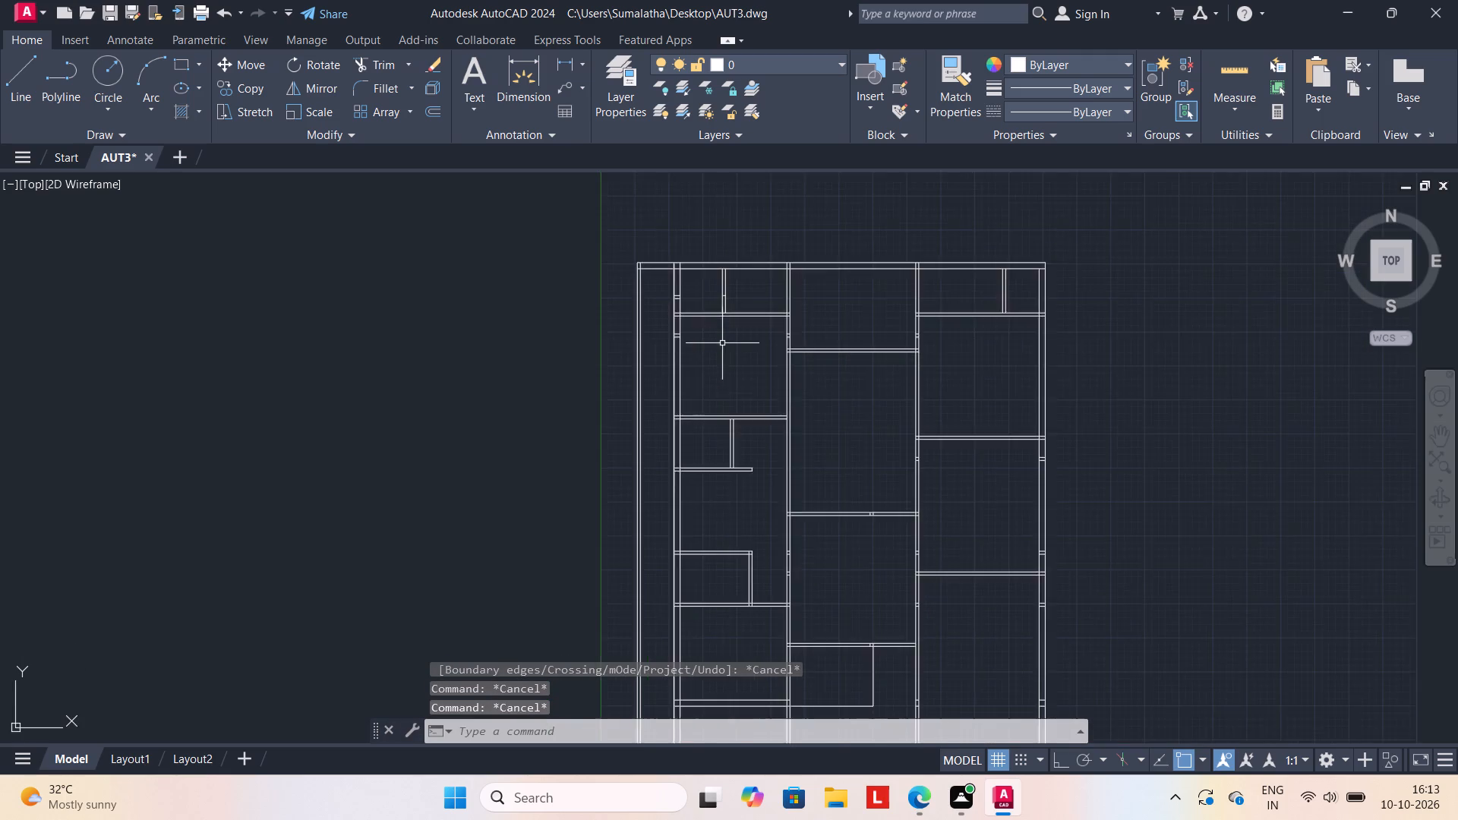
pyautogui.press('Escape')
pyautogui.write('TR')
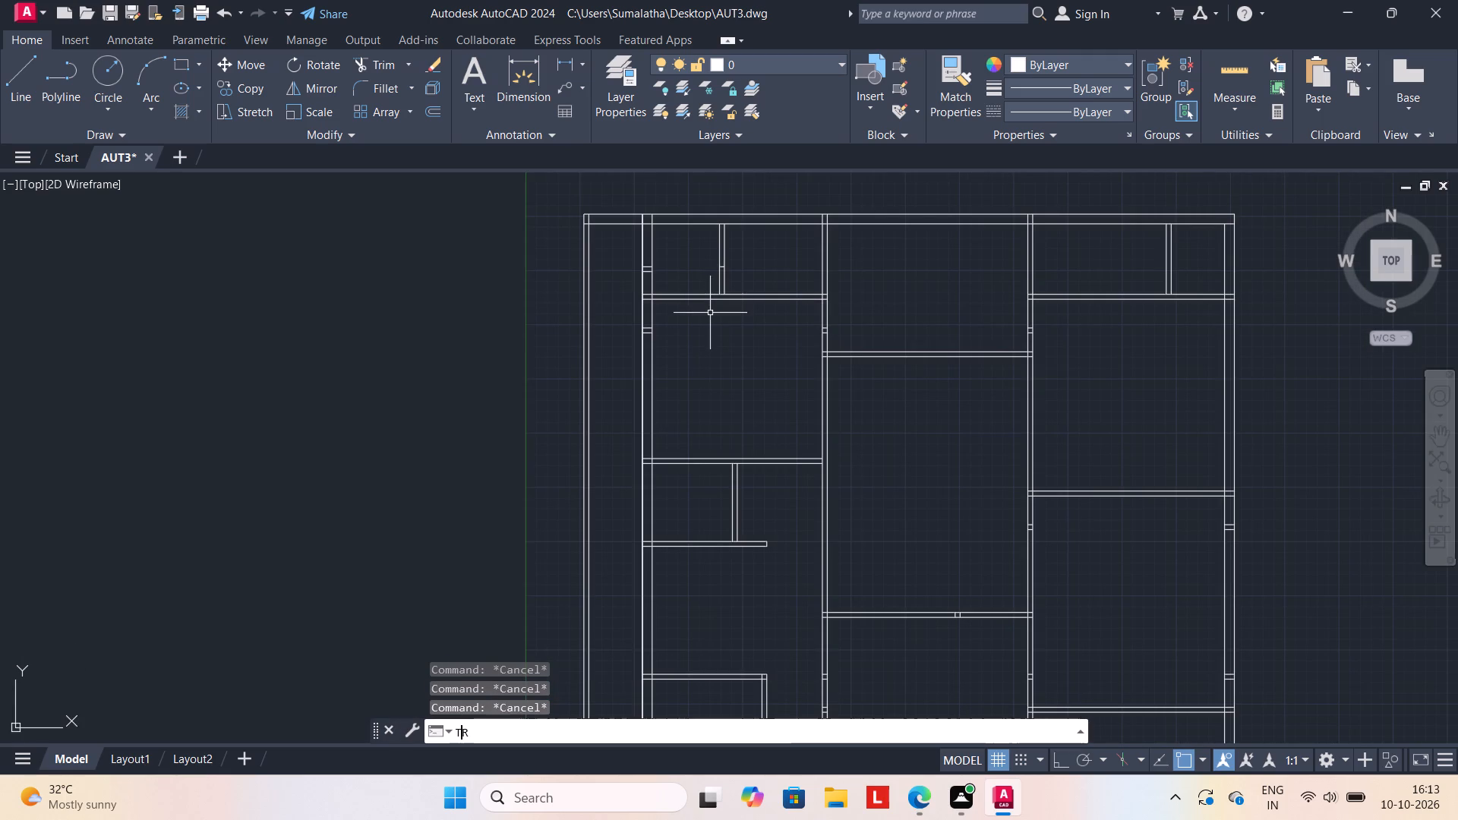
pyautogui.press('Return')
pyautogui.scroll(2, 663, 264)
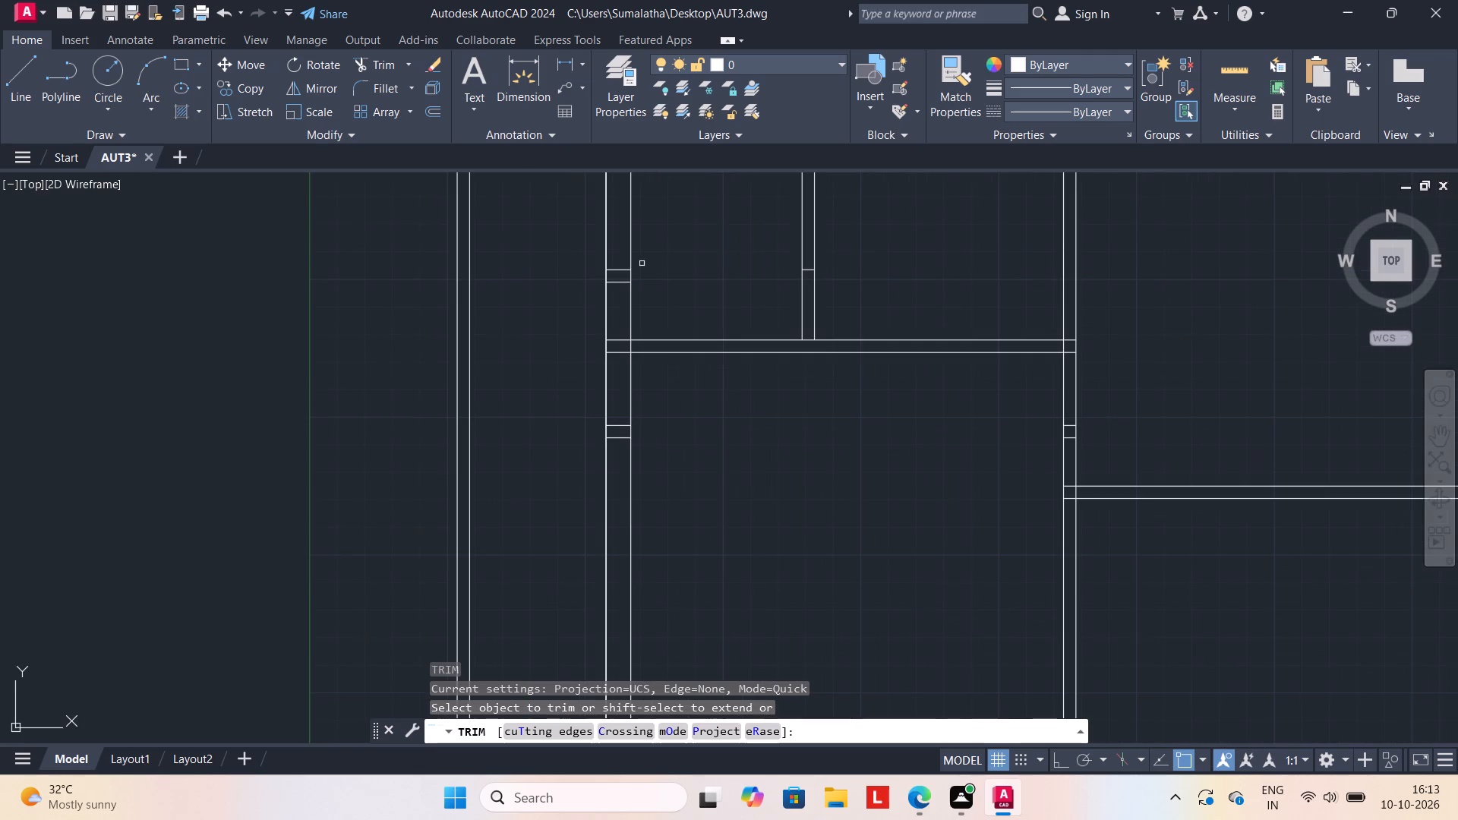
pyautogui.moveTo(617, 265); pyautogui.dragTo(620, 308)
pyautogui.moveTo(621, 309); pyautogui.dragTo(624, 360)
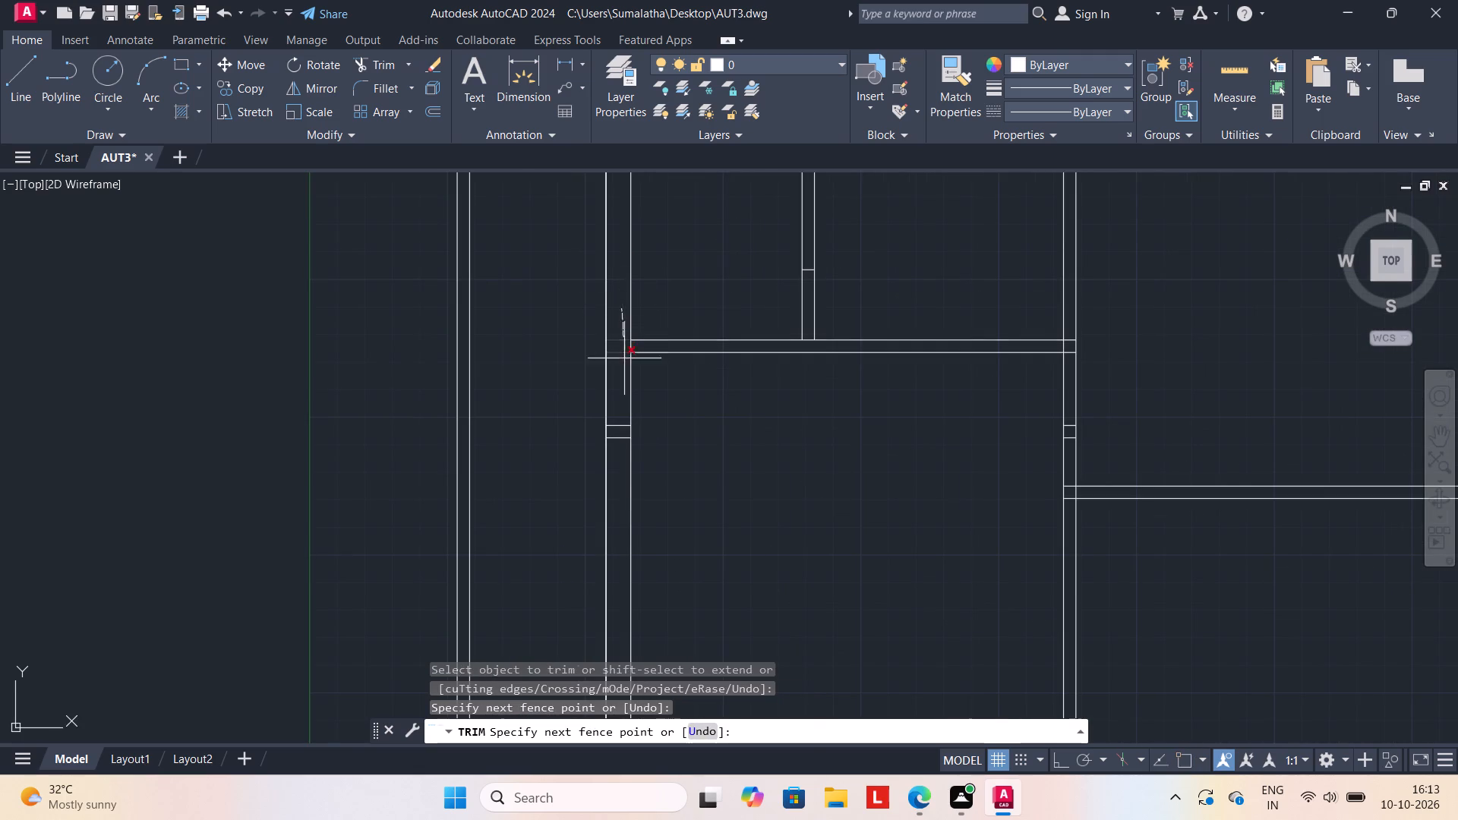
pyautogui.moveTo(620, 383); pyautogui.dragTo(613, 468)
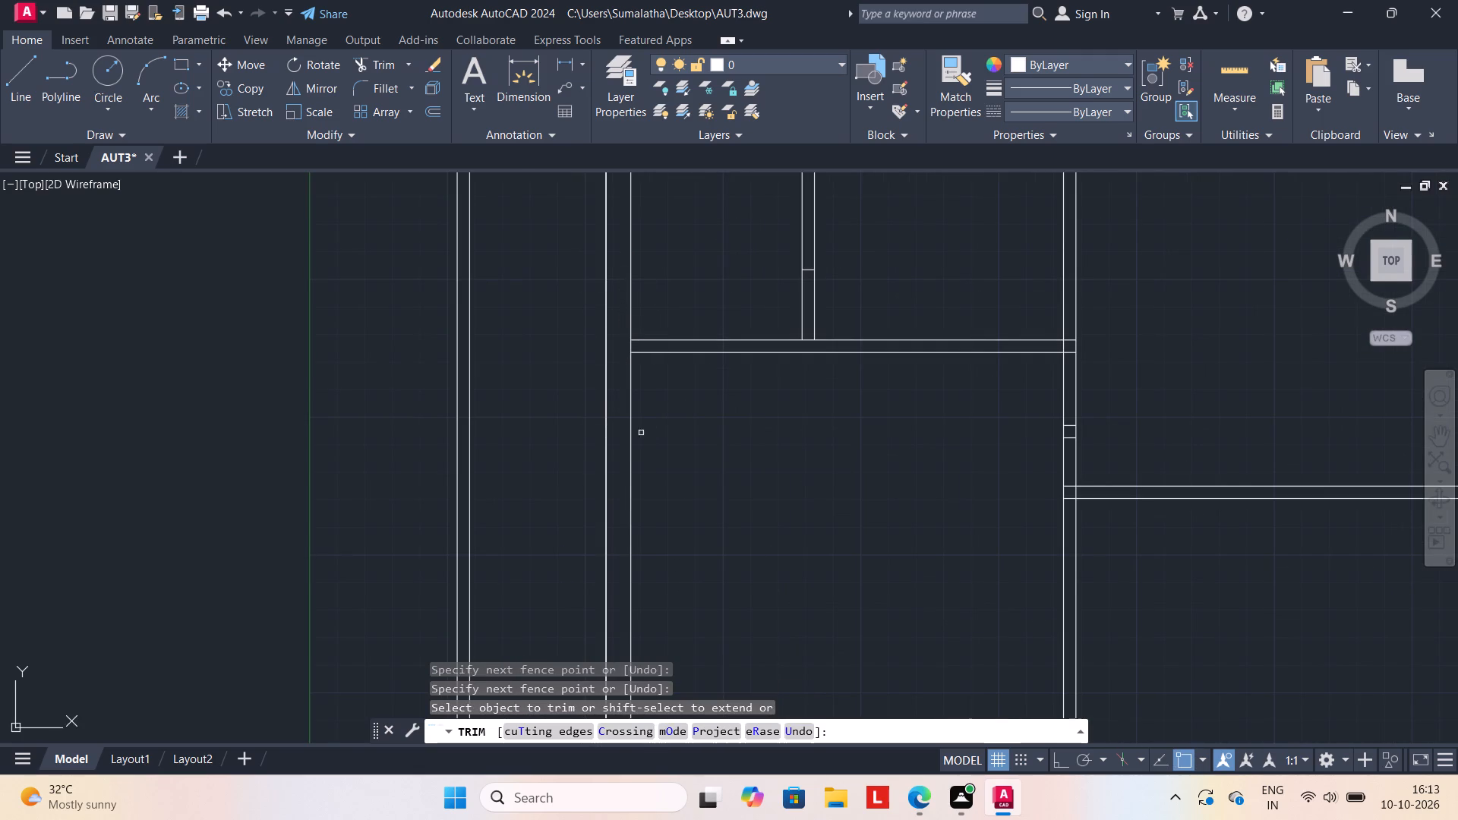
pyautogui.click(806, 271)
# Trim the partition ends and leftover stubs inside the wall between the west and middle columns, down to the middle column's upper partition.
pyautogui.scroll(2, 1173, 404)
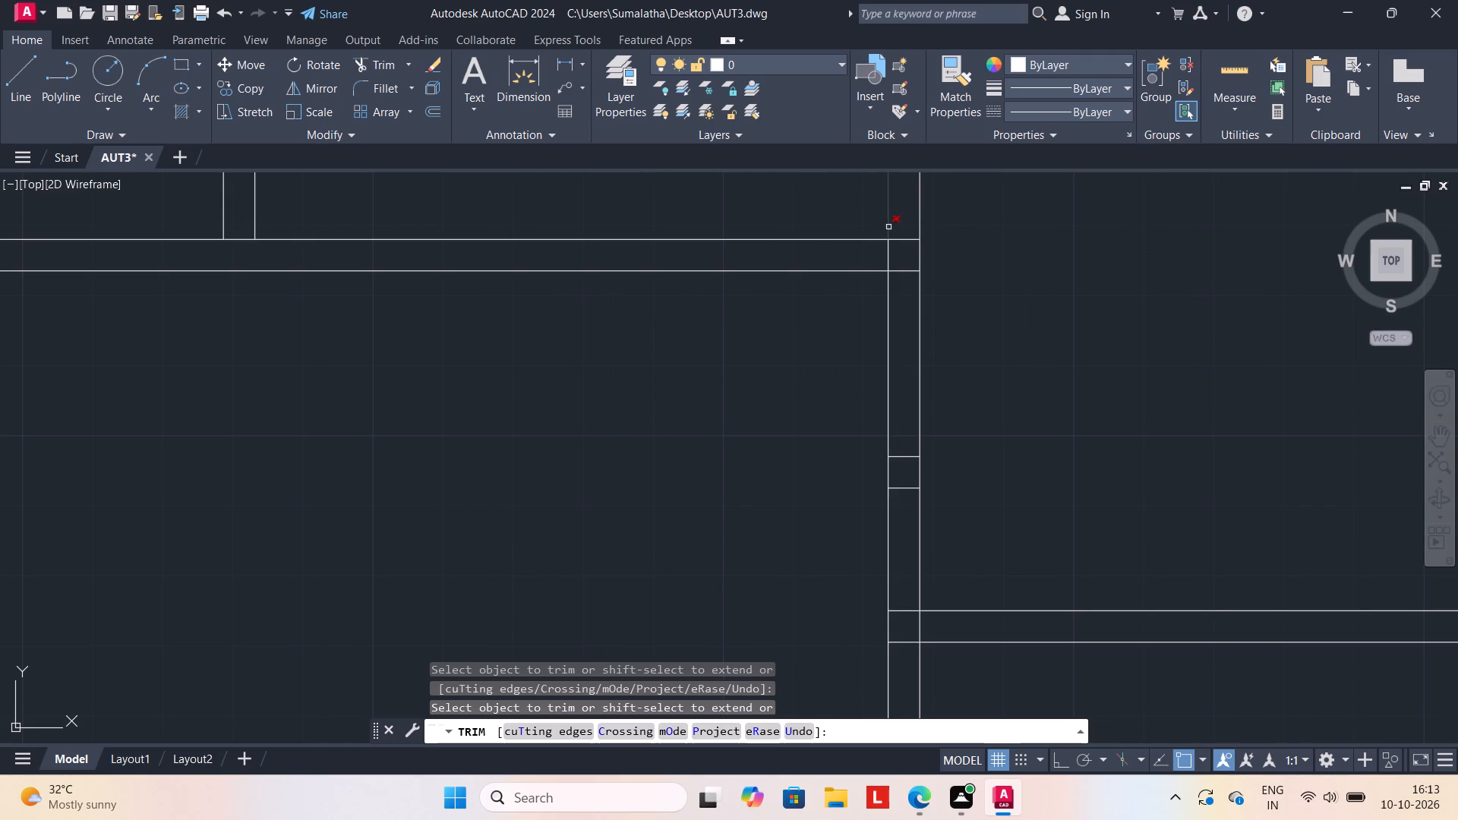
pyautogui.moveTo(904, 232); pyautogui.dragTo(904, 308)
pyautogui.moveTo(906, 446); pyautogui.dragTo(910, 512)
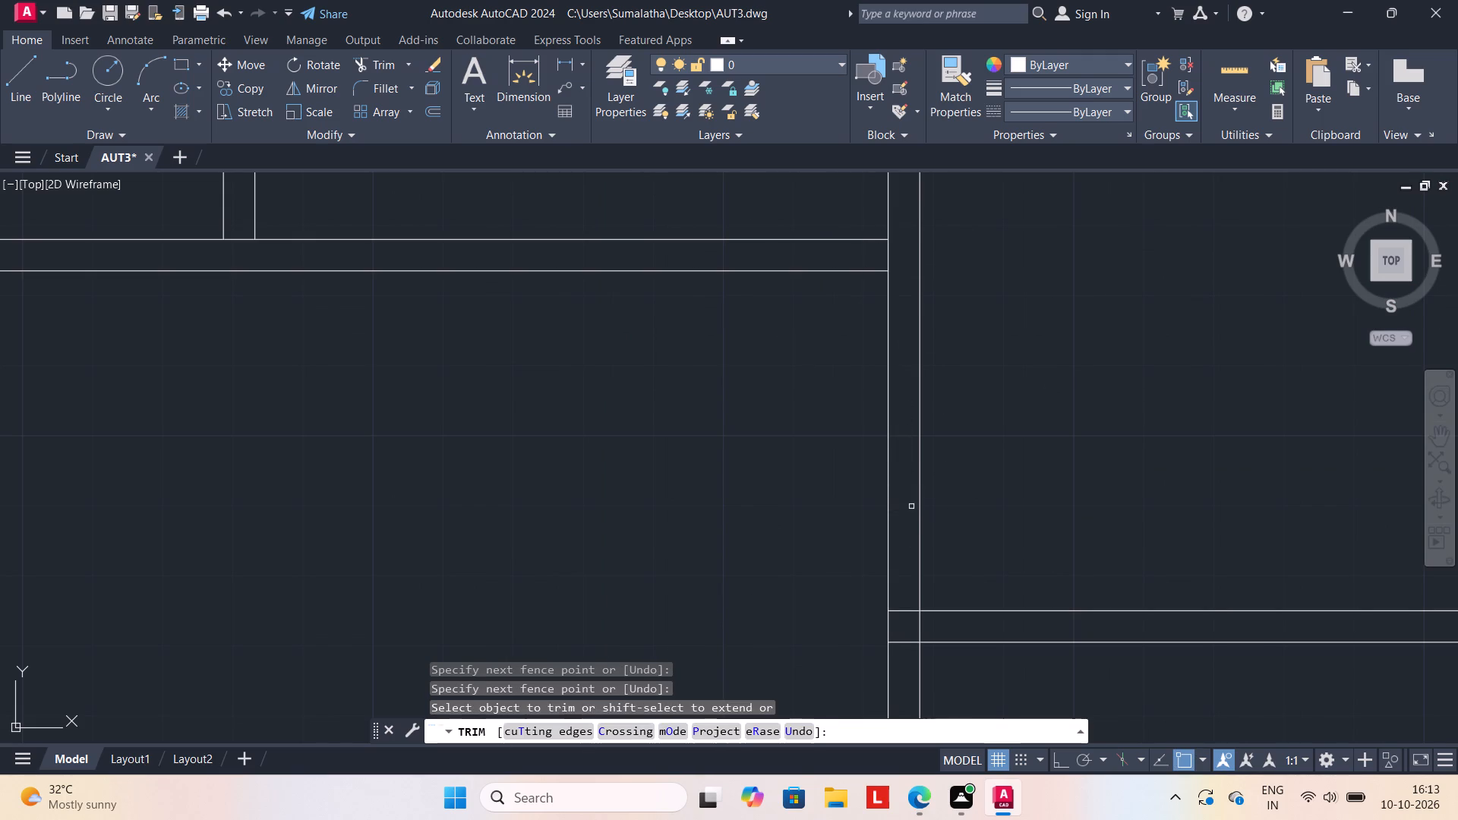
pyautogui.moveTo(897, 613); pyautogui.dragTo(899, 635)
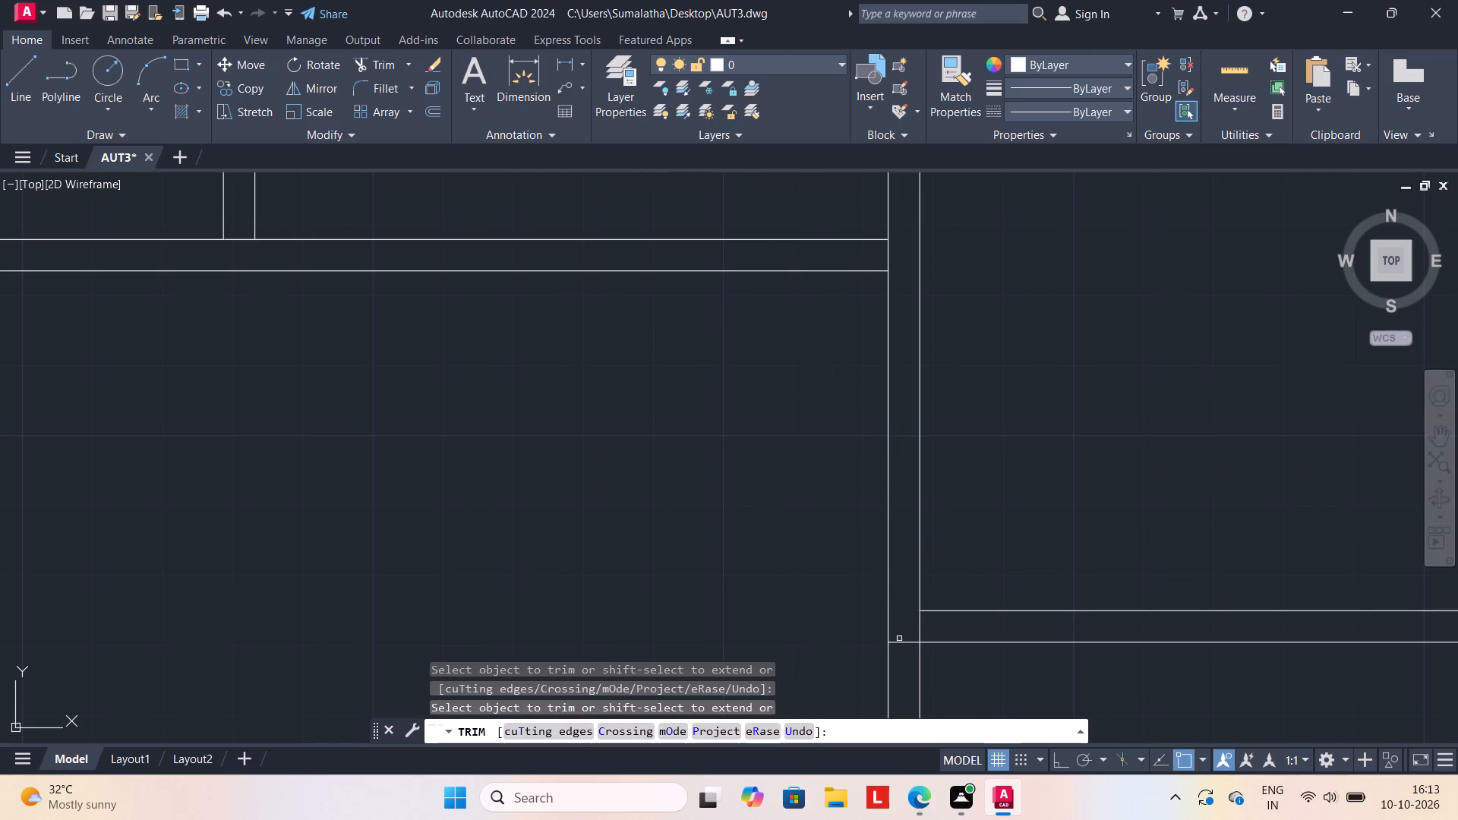
pyautogui.click(899, 645)
# Clean up the building's northwest corner and trim the nearest inner wall's lines out of the north wall.
pyautogui.scroll(-3, 774, 547)
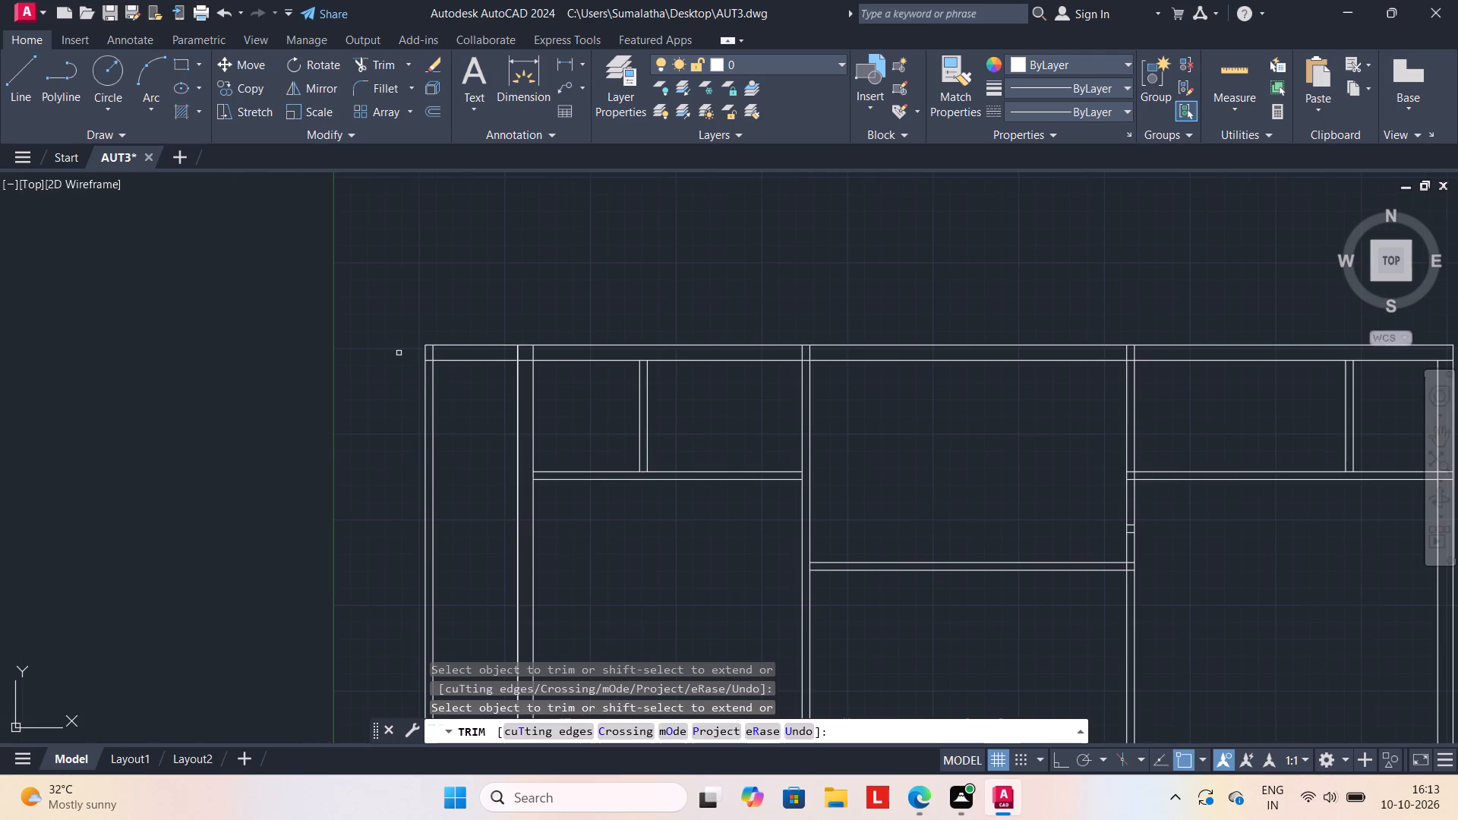
pyautogui.scroll(3, 399, 353)
pyautogui.moveTo(515, 376); pyautogui.dragTo(515, 421)
pyautogui.moveTo(524, 362); pyautogui.dragTo(576, 352)
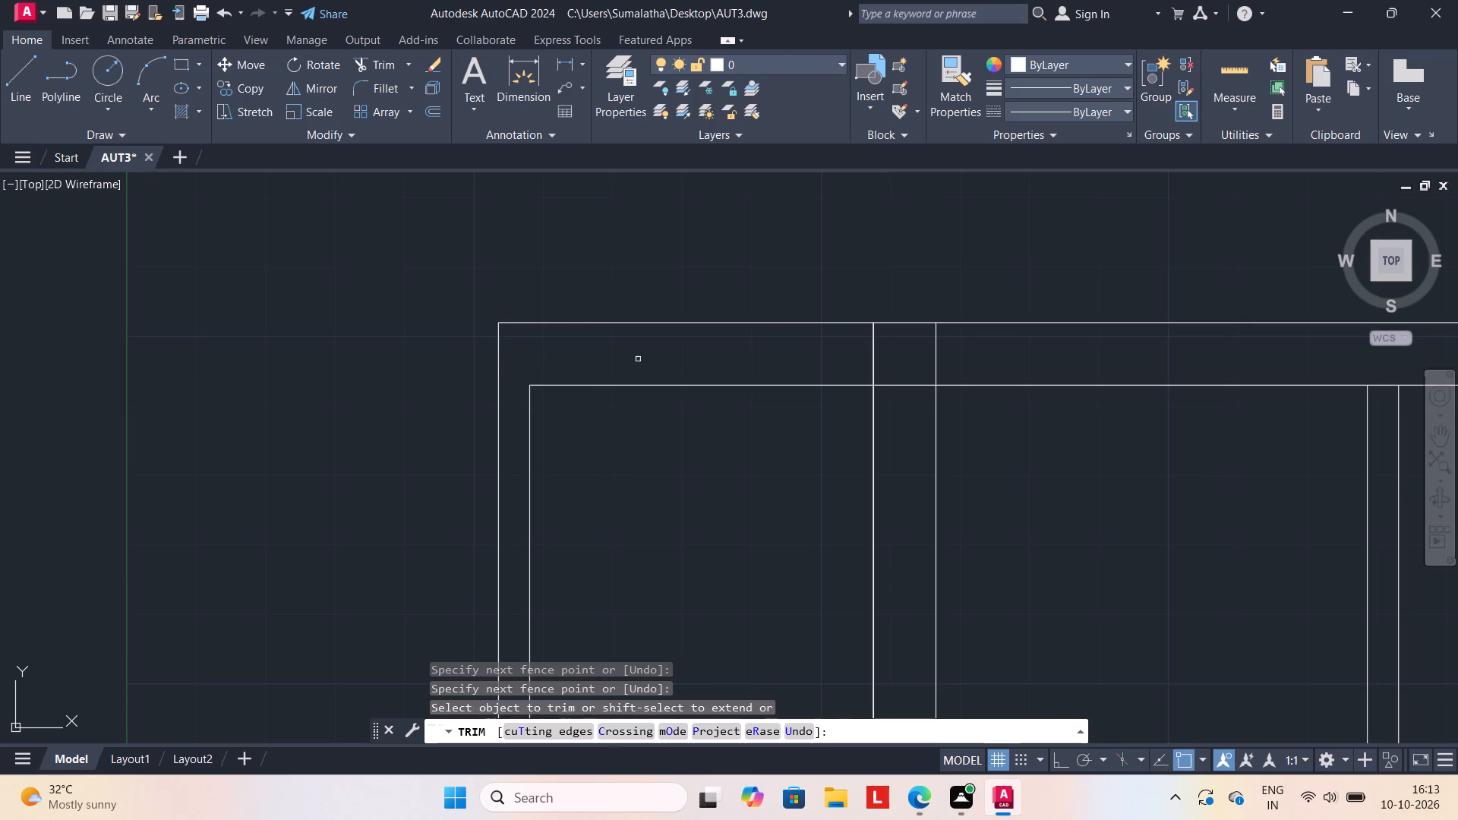
pyautogui.moveTo(869, 345); pyautogui.dragTo(951, 341)
# Trim the lines of the two walls bounding the middle column where they cross the north wall.
pyautogui.scroll(-2, 989, 369)
pyautogui.moveTo(973, 381); pyautogui.dragTo(715, 370, button='middle')
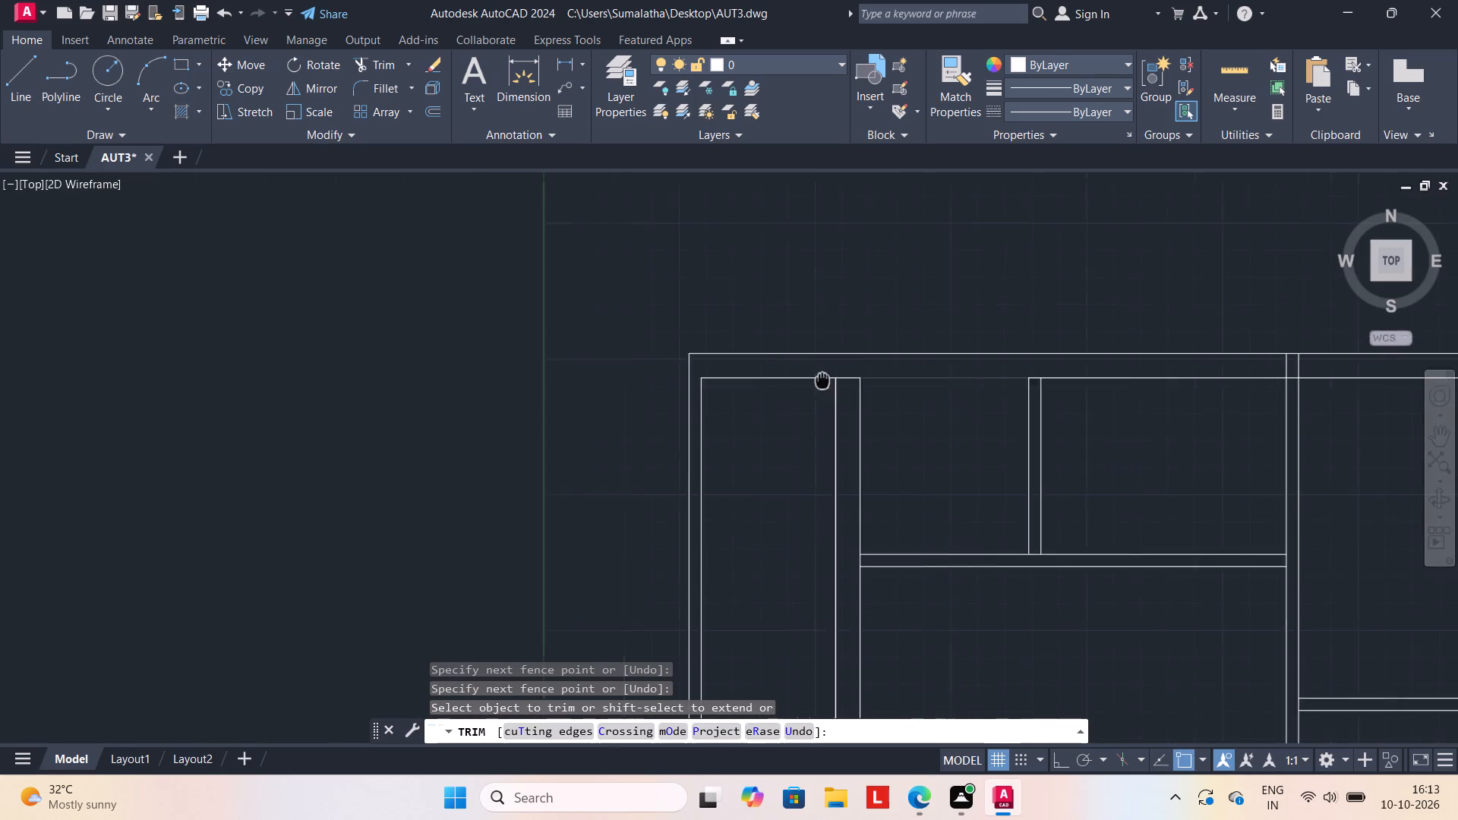
pyautogui.moveTo(715, 370); pyautogui.dragTo(551, 345, button='middle')
pyautogui.scroll(2, 1139, 361)
pyautogui.moveTo(606, 266); pyautogui.dragTo(816, 272)
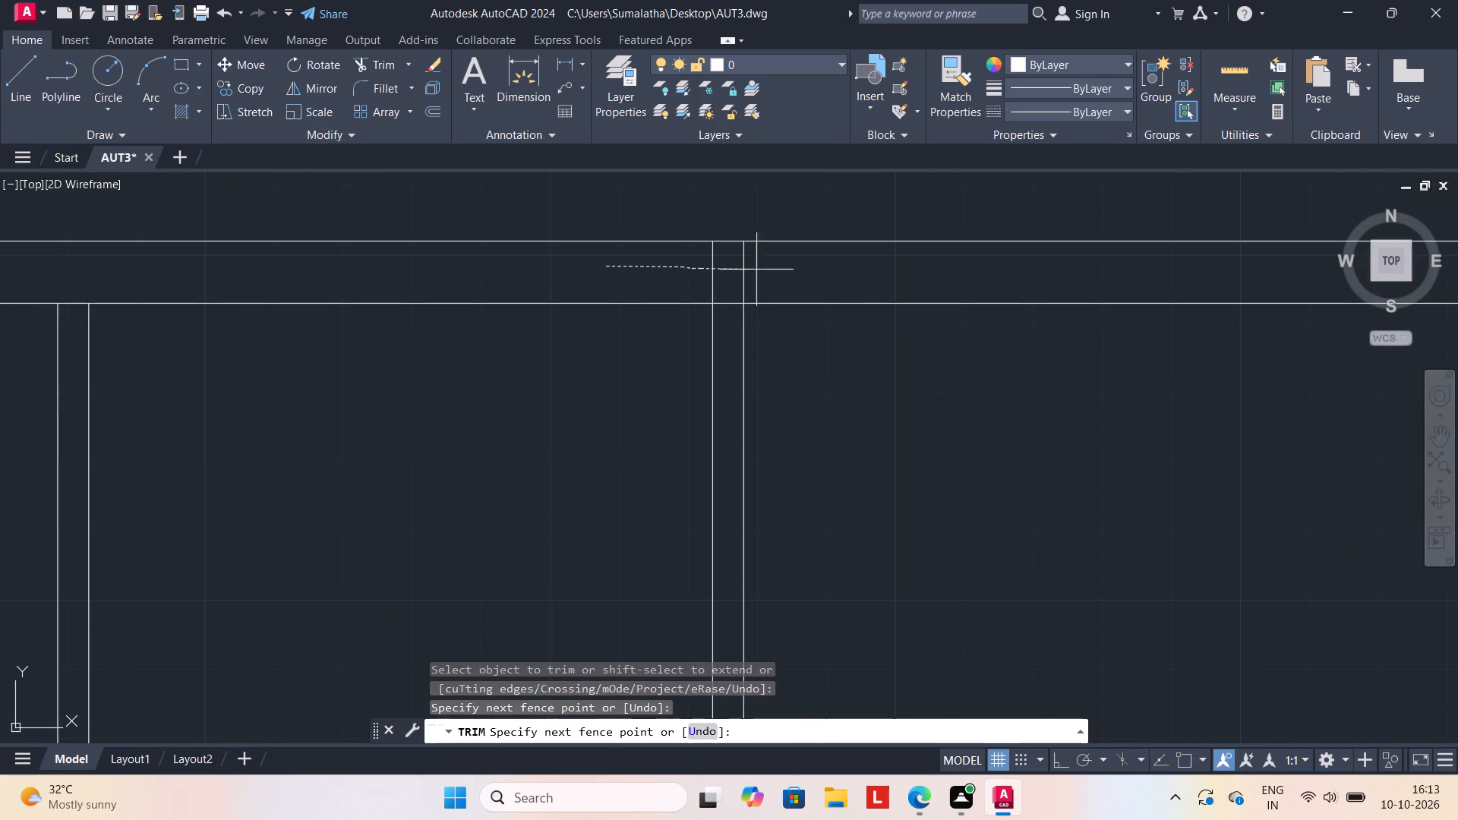
pyautogui.moveTo(816, 272); pyautogui.dragTo(847, 273)
pyautogui.scroll(-2, 846, 343)
pyautogui.scroll(-1, 906, 417)
pyautogui.moveTo(914, 416); pyautogui.dragTo(679, 377, button='middle')
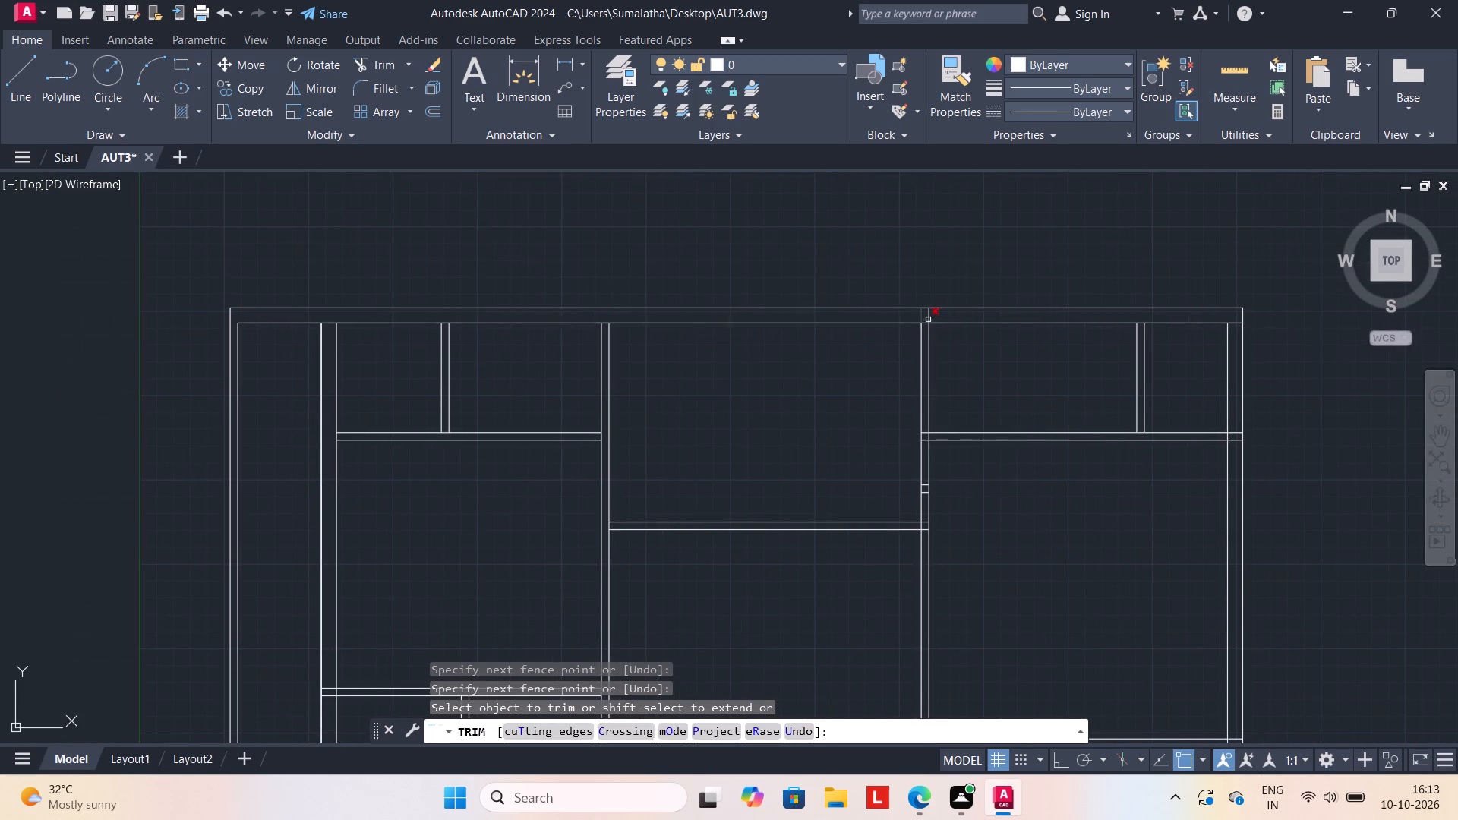
pyautogui.scroll(3, 948, 309)
pyautogui.moveTo(804, 333); pyautogui.dragTo(936, 333)
pyautogui.scroll(-4, 948, 374)
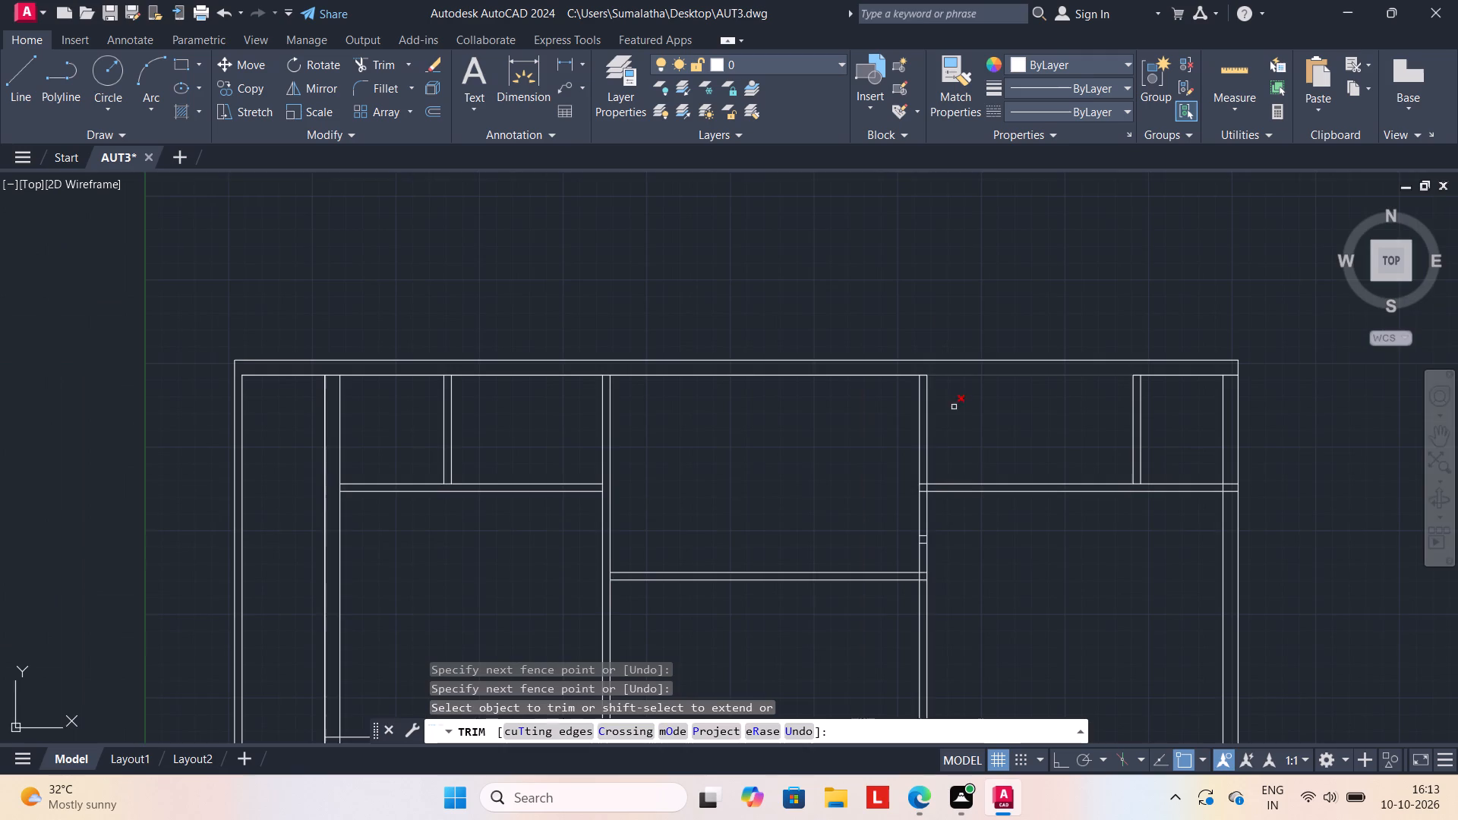
# Trim the partition ends and leftover stubs inside the wall between the middle and east columns, down to the middle column's upper partition.
pyautogui.moveTo(948, 402); pyautogui.dragTo(863, 298, button='middle')
pyautogui.scroll(3, 843, 438)
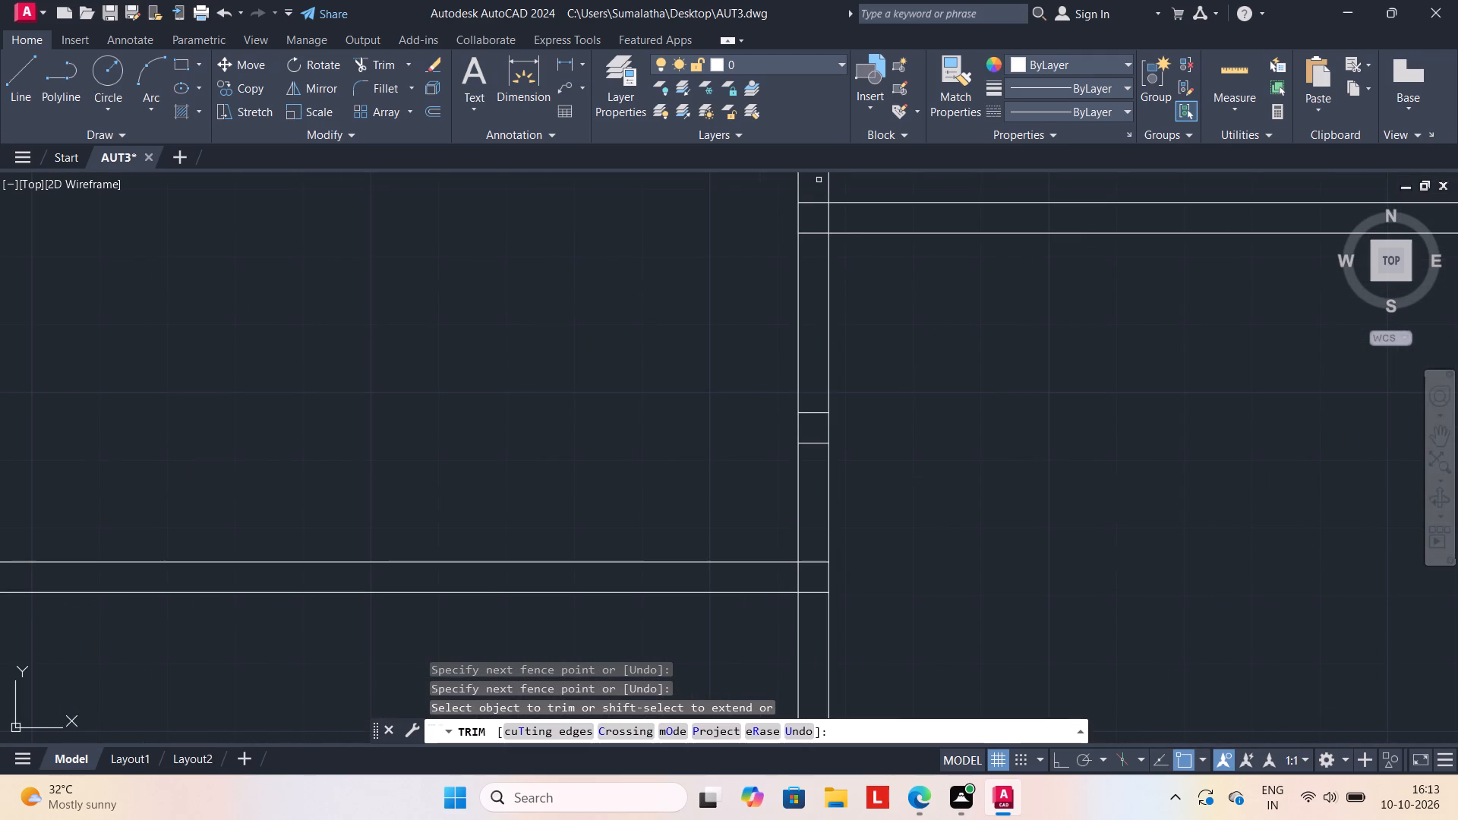
pyautogui.moveTo(817, 185); pyautogui.dragTo(822, 307)
pyautogui.moveTo(816, 415); pyautogui.dragTo(813, 486)
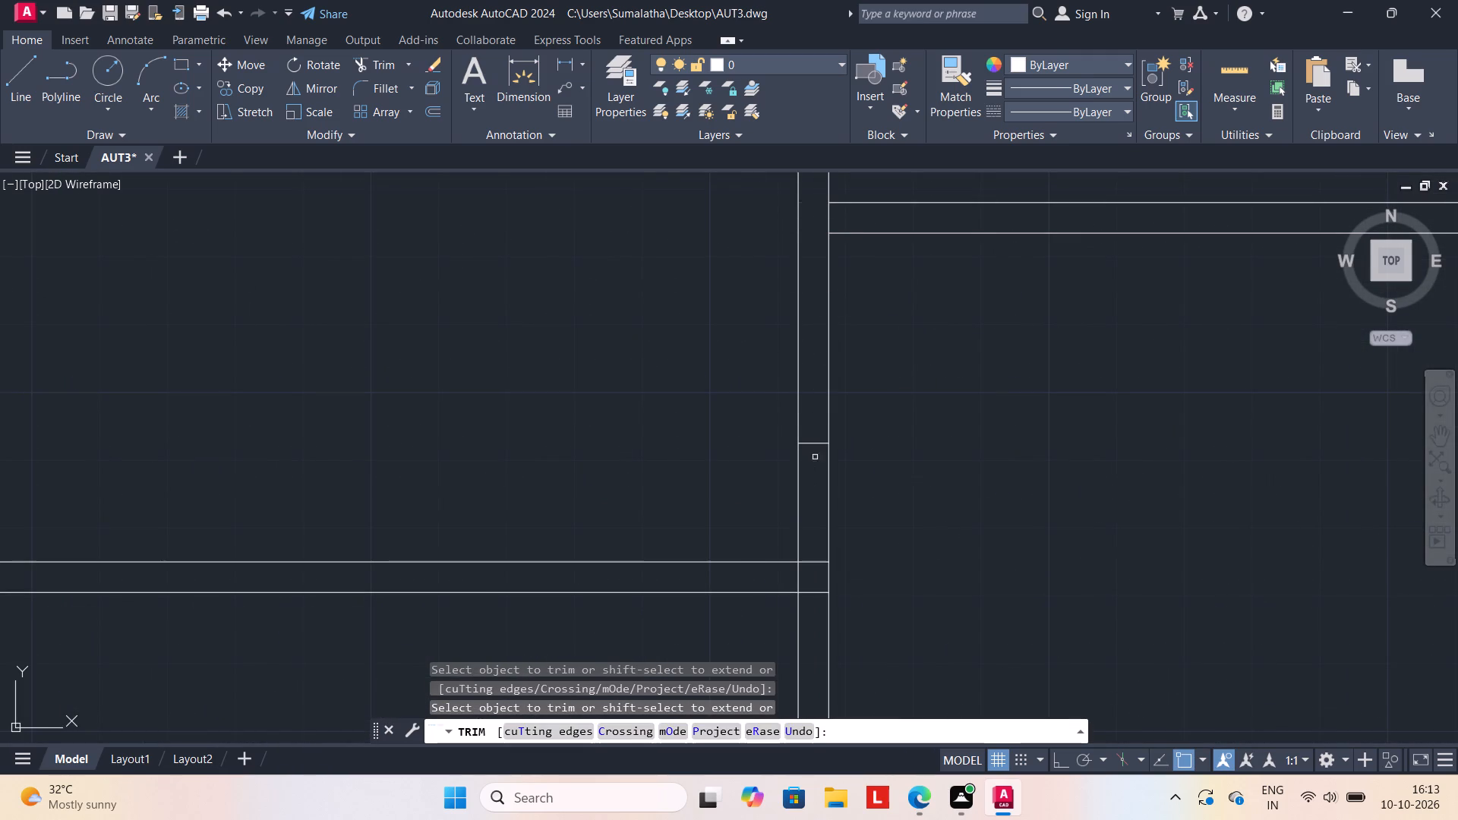
pyautogui.moveTo(820, 438); pyautogui.dragTo(825, 408)
pyautogui.click(813, 446)
pyautogui.scroll(-3, 833, 547)
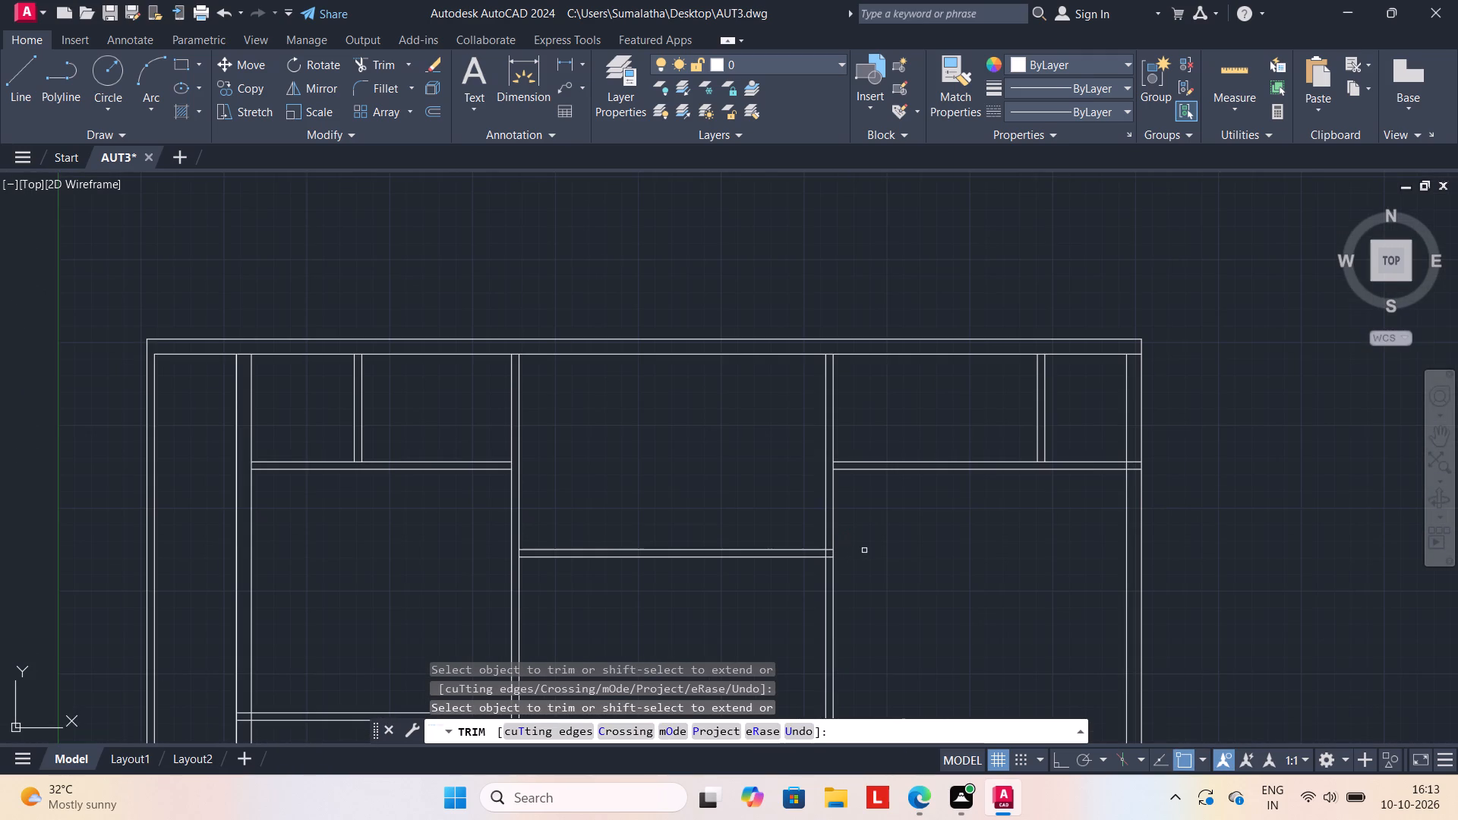
pyautogui.moveTo(863, 468); pyautogui.dragTo(873, 405, button='middle')
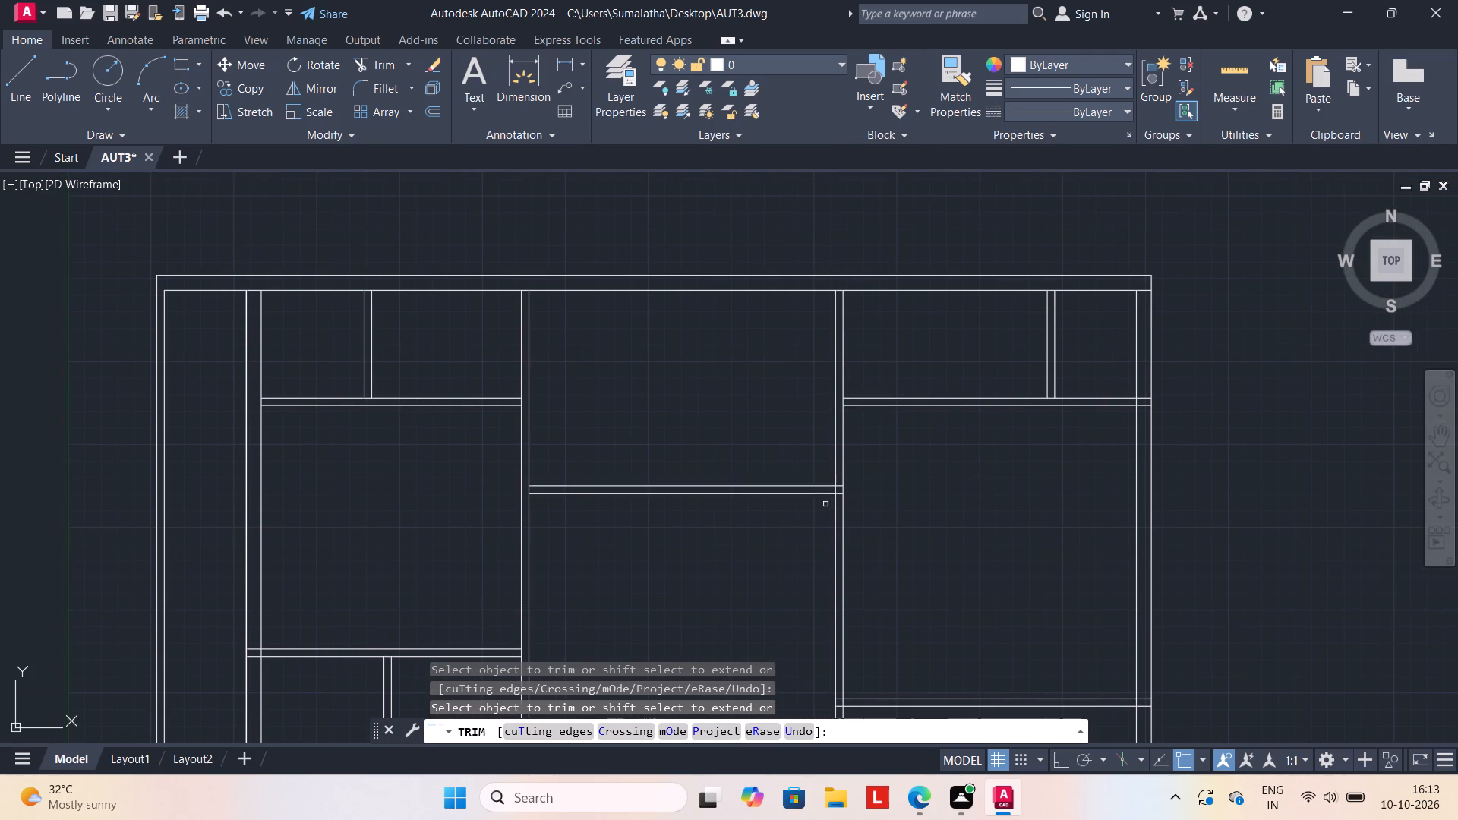
pyautogui.scroll(2, 828, 506)
pyautogui.click(842, 467)
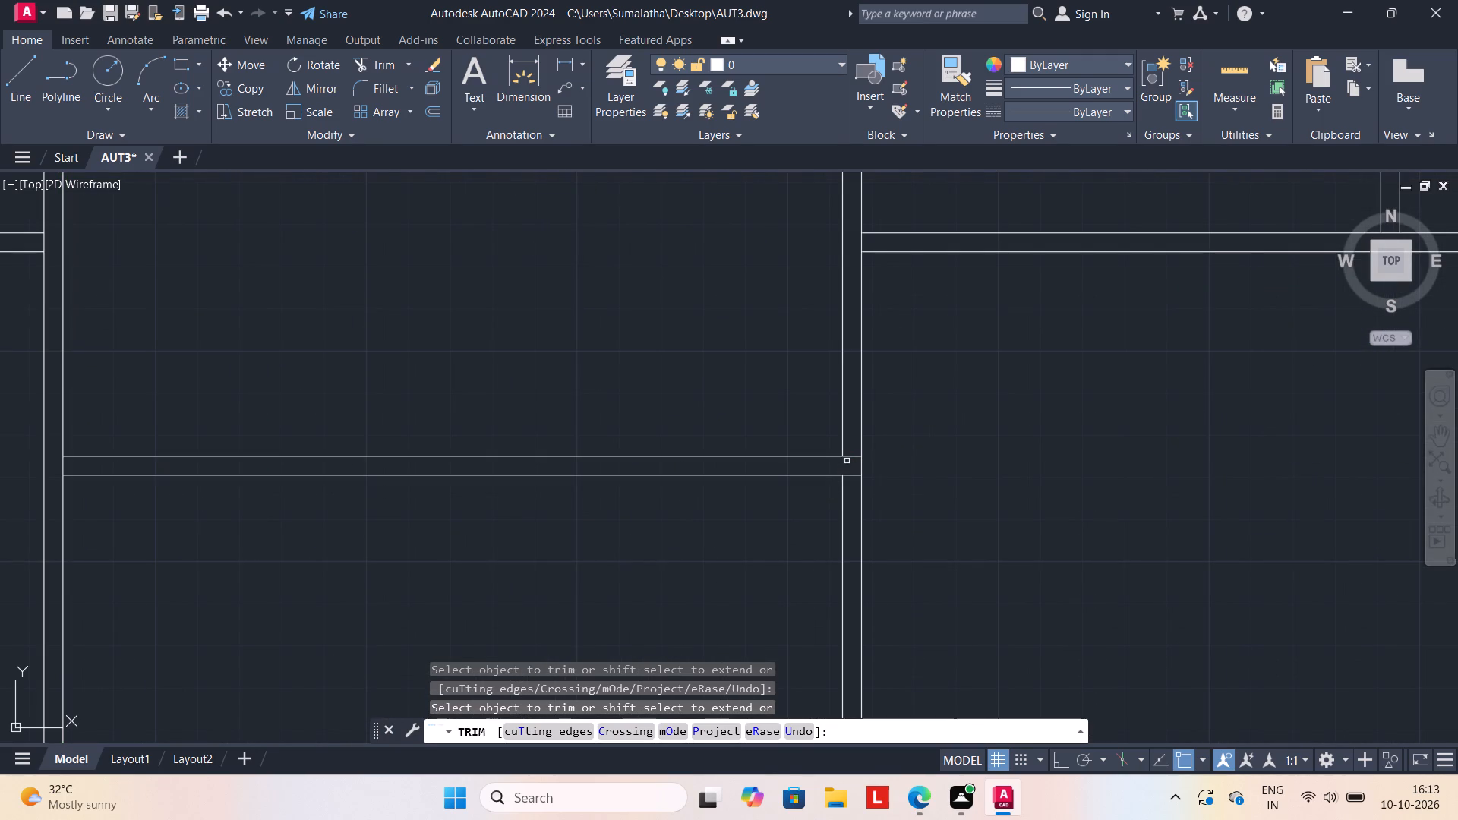
pyautogui.moveTo(850, 456); pyautogui.dragTo(850, 472)
pyautogui.moveTo(850, 476); pyautogui.dragTo(849, 496)
# Trim the ends of the northeast room's horizontal partition lines where they run into the east wall.
pyautogui.scroll(-1, 912, 403)
pyautogui.scroll(-2, 1118, 369)
pyautogui.moveTo(1099, 374); pyautogui.dragTo(976, 339, button='middle')
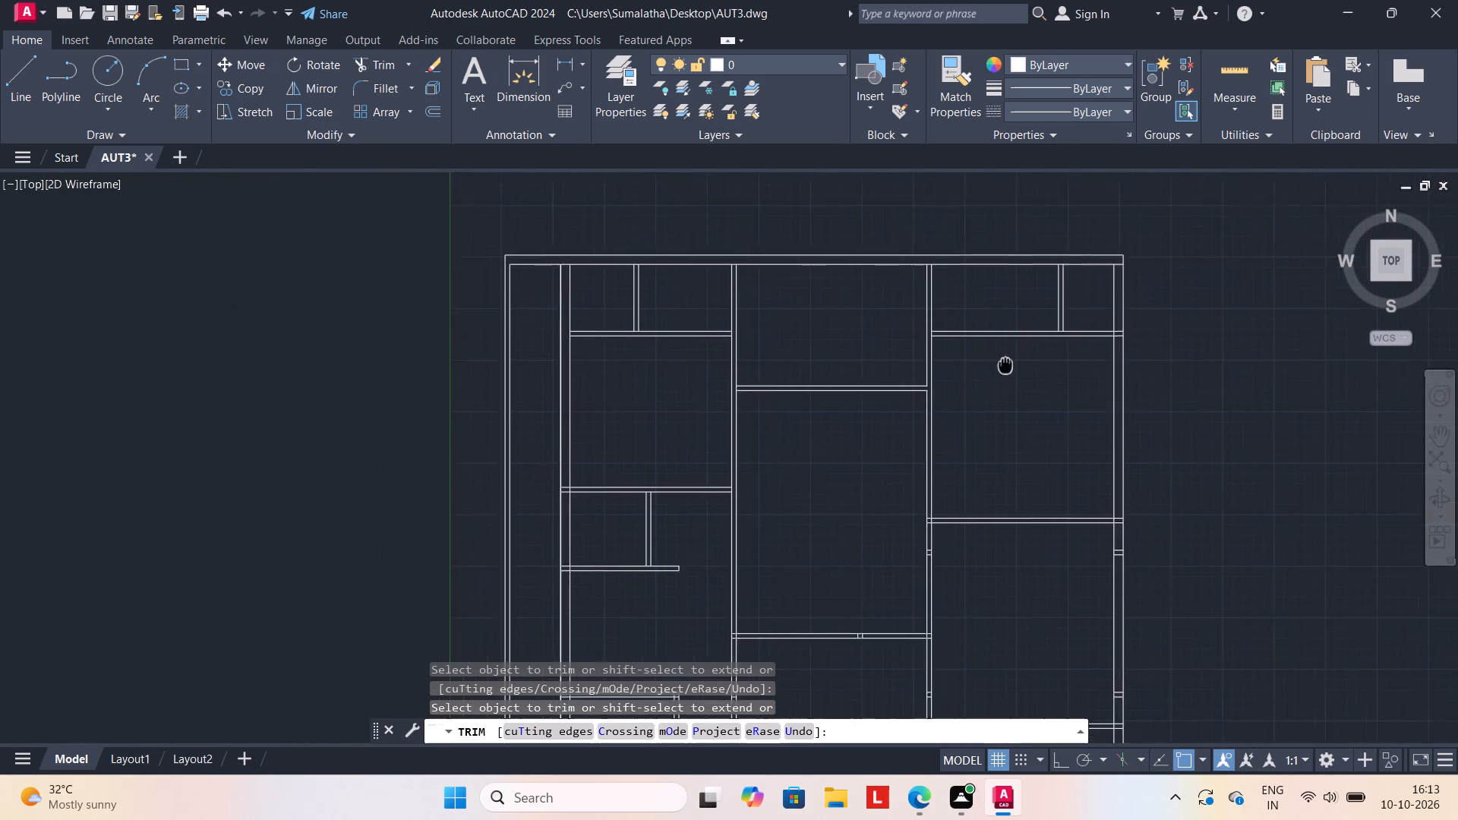
pyautogui.moveTo(976, 339); pyautogui.dragTo(972, 330, button='middle')
pyautogui.scroll(2, 1085, 329)
pyautogui.moveTo(1079, 241); pyautogui.dragTo(1073, 296)
pyautogui.scroll(-2, 1040, 316)
pyautogui.scroll(2, 1061, 203)
pyautogui.moveTo(1037, 257); pyautogui.dragTo(1036, 276)
pyautogui.scroll(-2, 1008, 387)
# Trim the ends of the east column's second horizontal partition and the stubs just below it inside the walls on both sides.
pyautogui.moveTo(894, 566); pyautogui.dragTo(910, 355, button='middle')
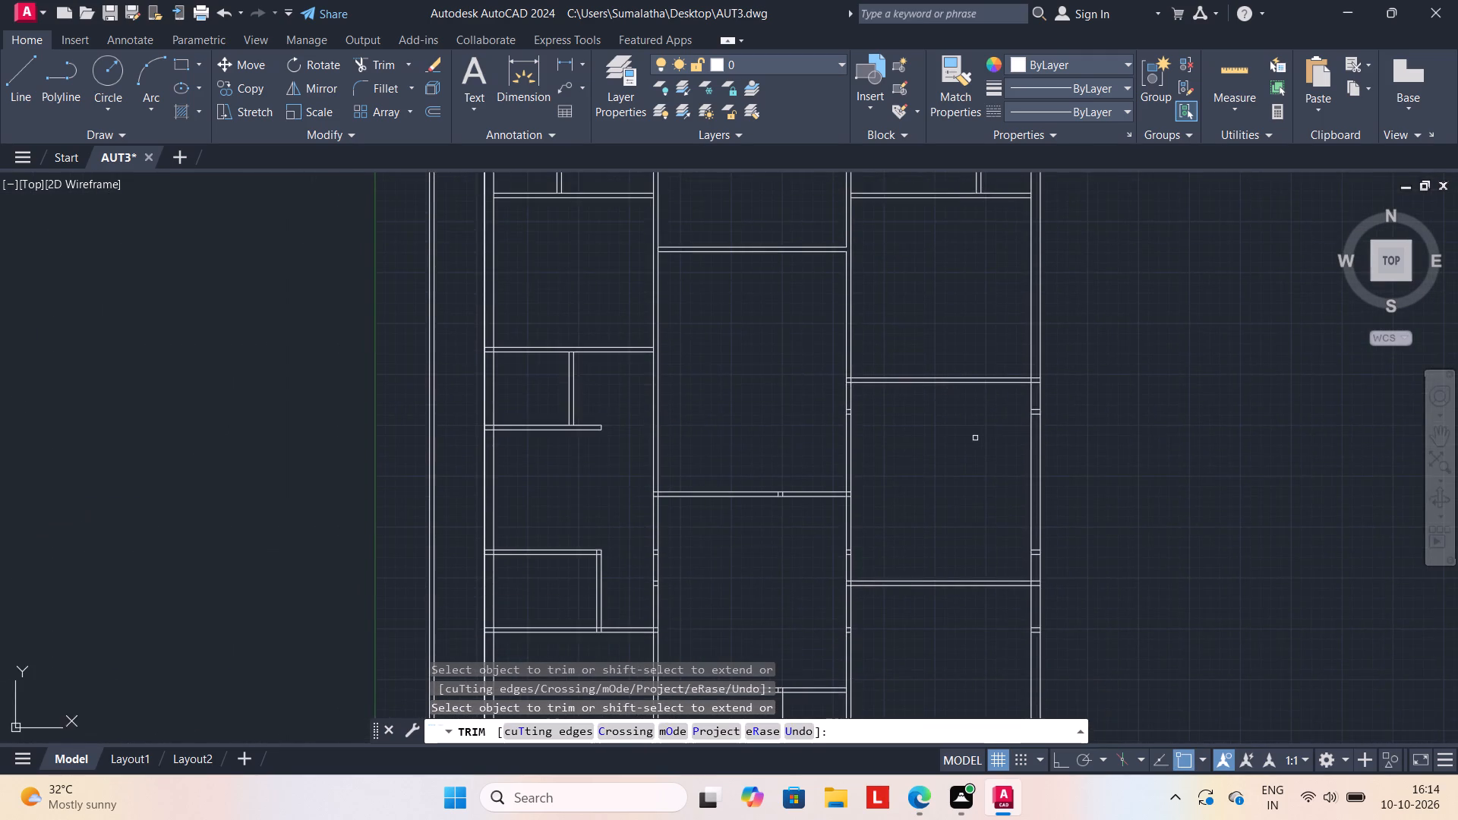
pyautogui.scroll(2, 978, 437)
pyautogui.moveTo(1117, 282); pyautogui.dragTo(1113, 323)
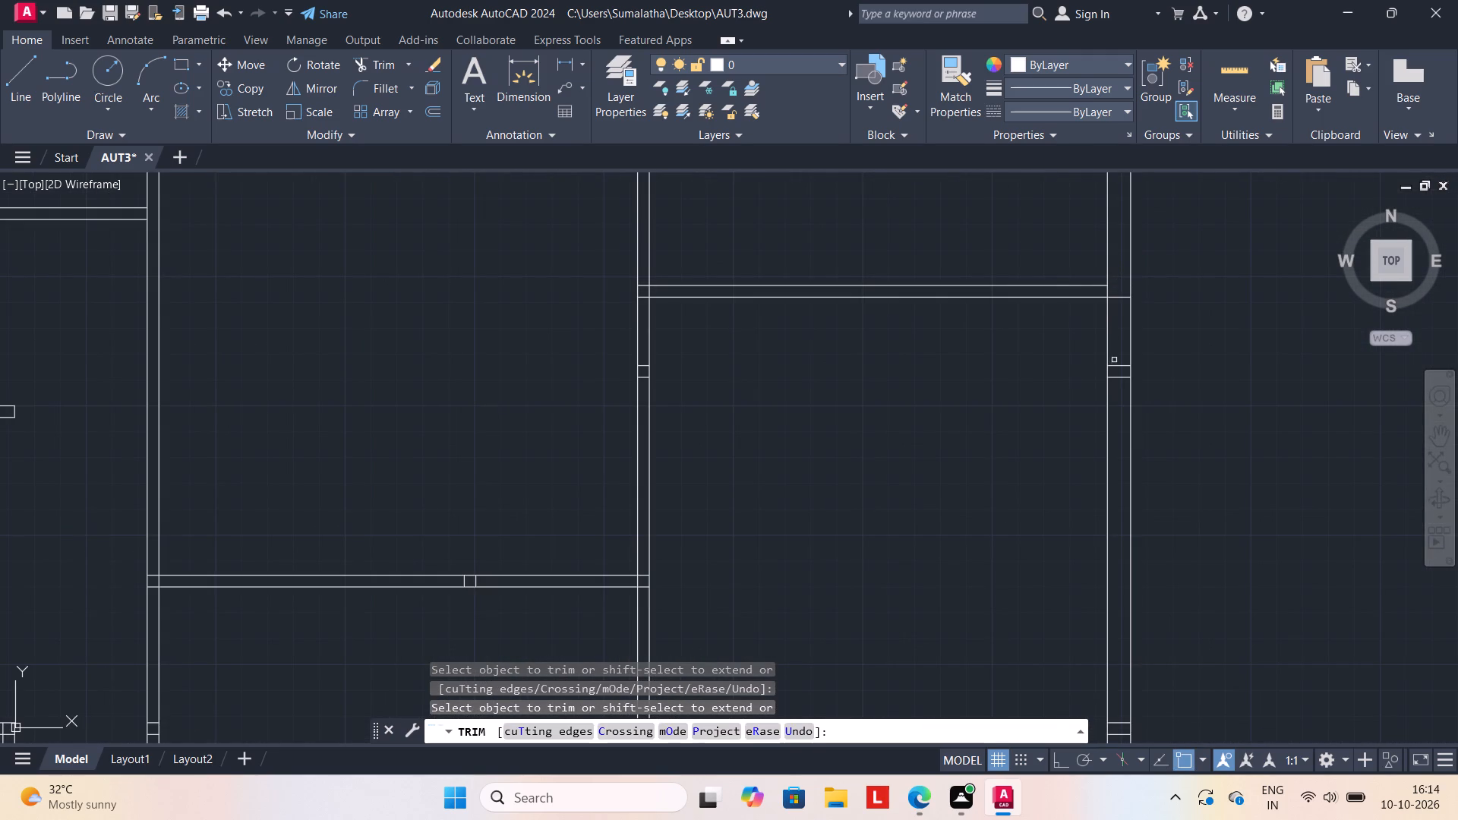
pyautogui.moveTo(1119, 288); pyautogui.dragTo(1119, 331)
pyautogui.moveTo(1116, 352); pyautogui.dragTo(1112, 408)
pyautogui.scroll(2, 645, 269)
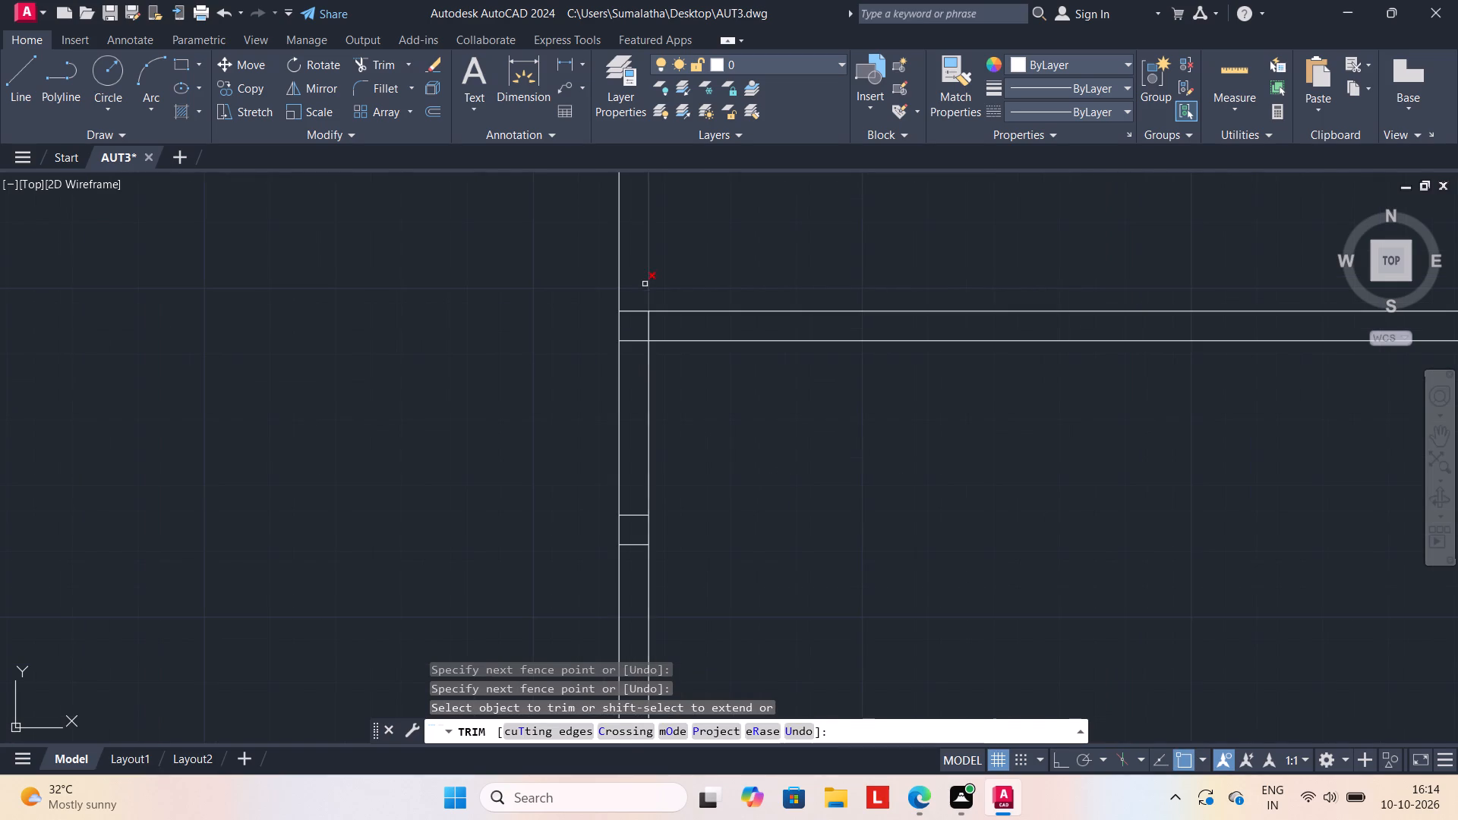
pyautogui.moveTo(630, 300); pyautogui.dragTo(630, 360)
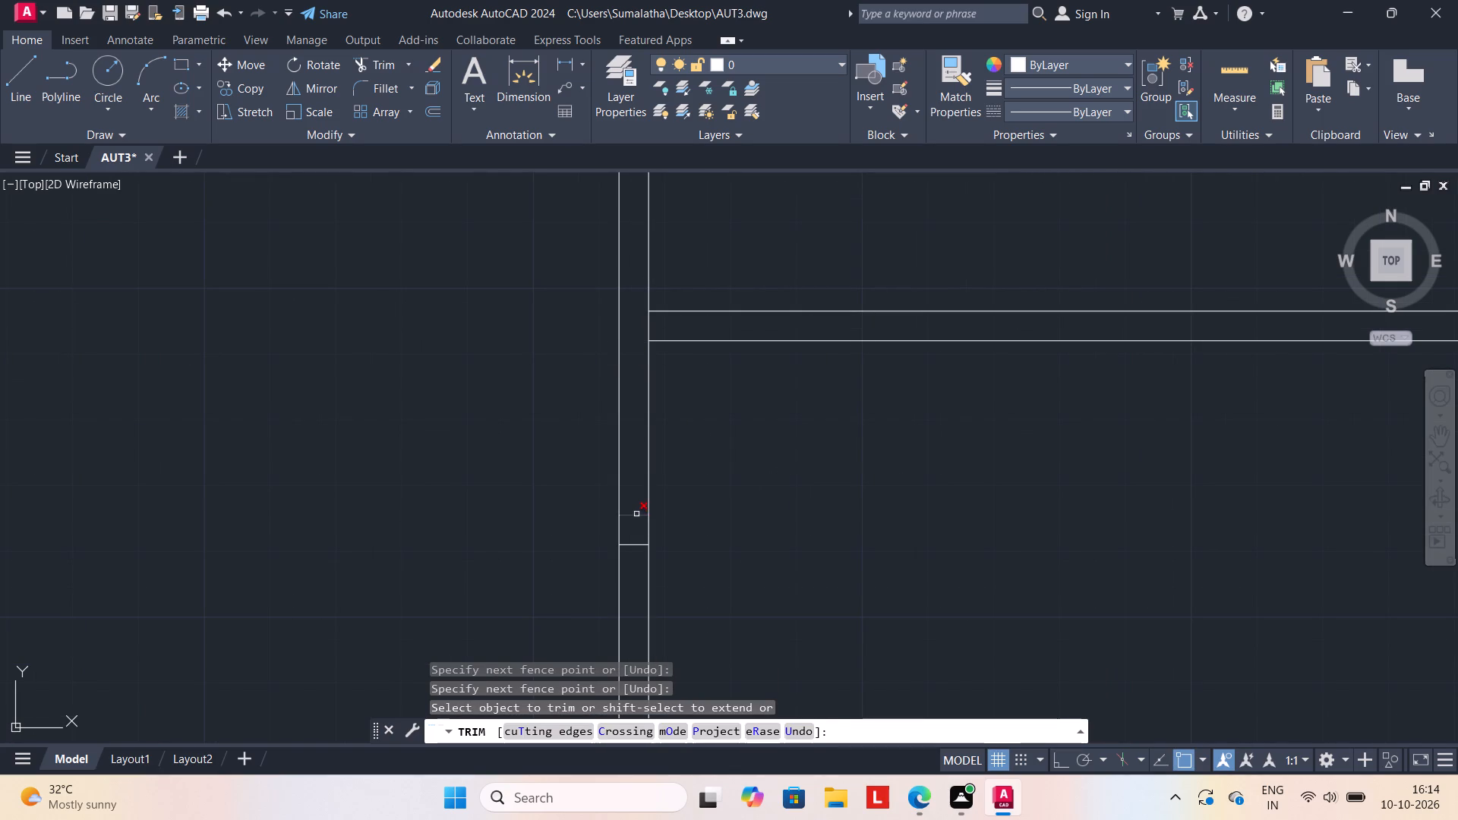
pyautogui.moveTo(636, 512); pyautogui.dragTo(636, 543)
pyautogui.click(636, 544)
# Trim the two short cross lines inside the middle column's second horizontal partition.
pyautogui.scroll(-2, 568, 510)
pyautogui.moveTo(543, 506); pyautogui.dragTo(765, 287, button='middle')
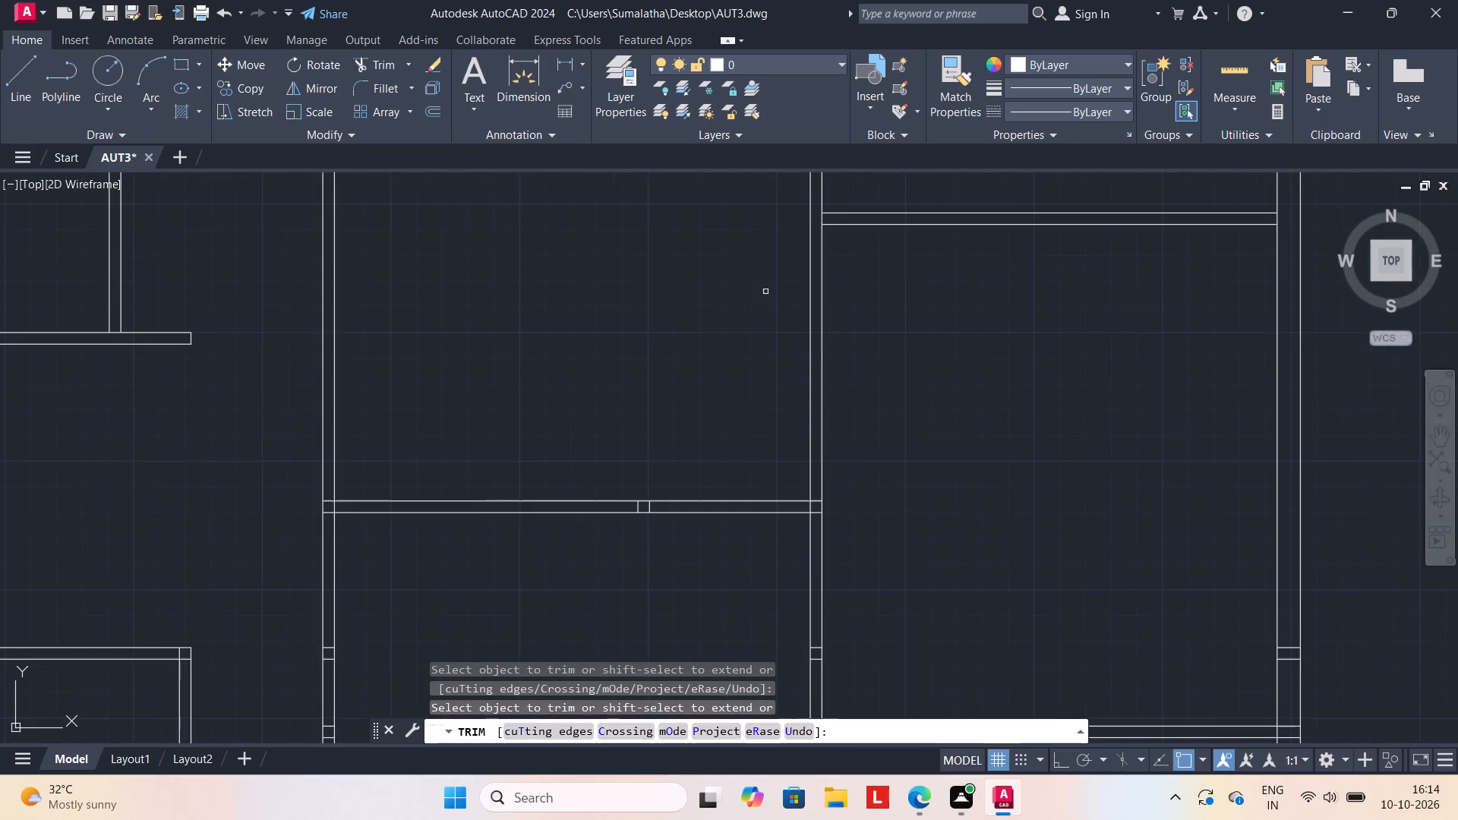
pyautogui.scroll(2, 636, 535)
pyautogui.moveTo(613, 458); pyautogui.dragTo(690, 464)
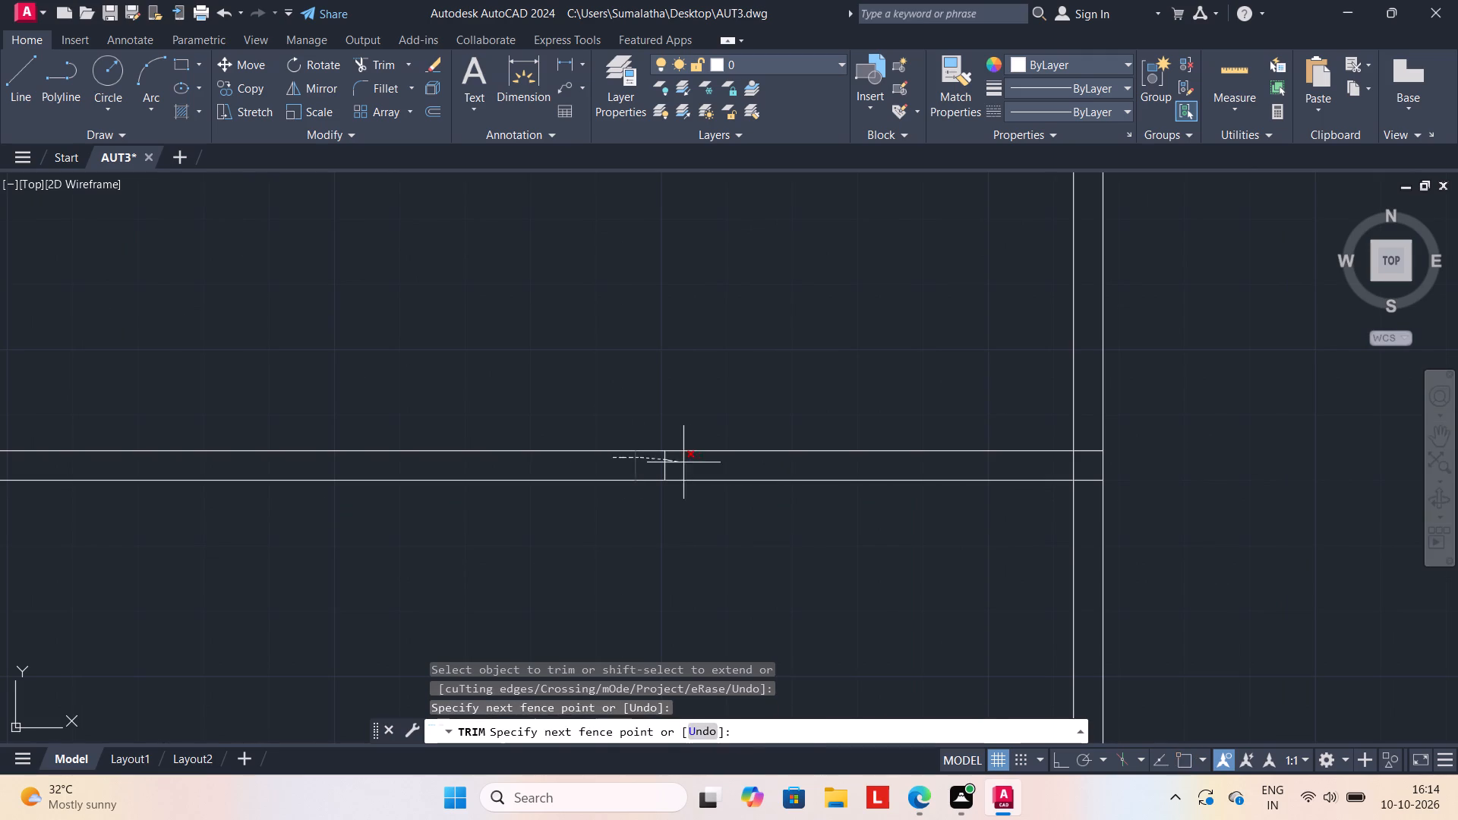
# Trim the leftover stubs inside the wall between the west and middle columns, beside the west column's small room.
pyautogui.scroll(-2, 686, 525)
pyautogui.moveTo(677, 536); pyautogui.dragTo(733, 192, button='middle')
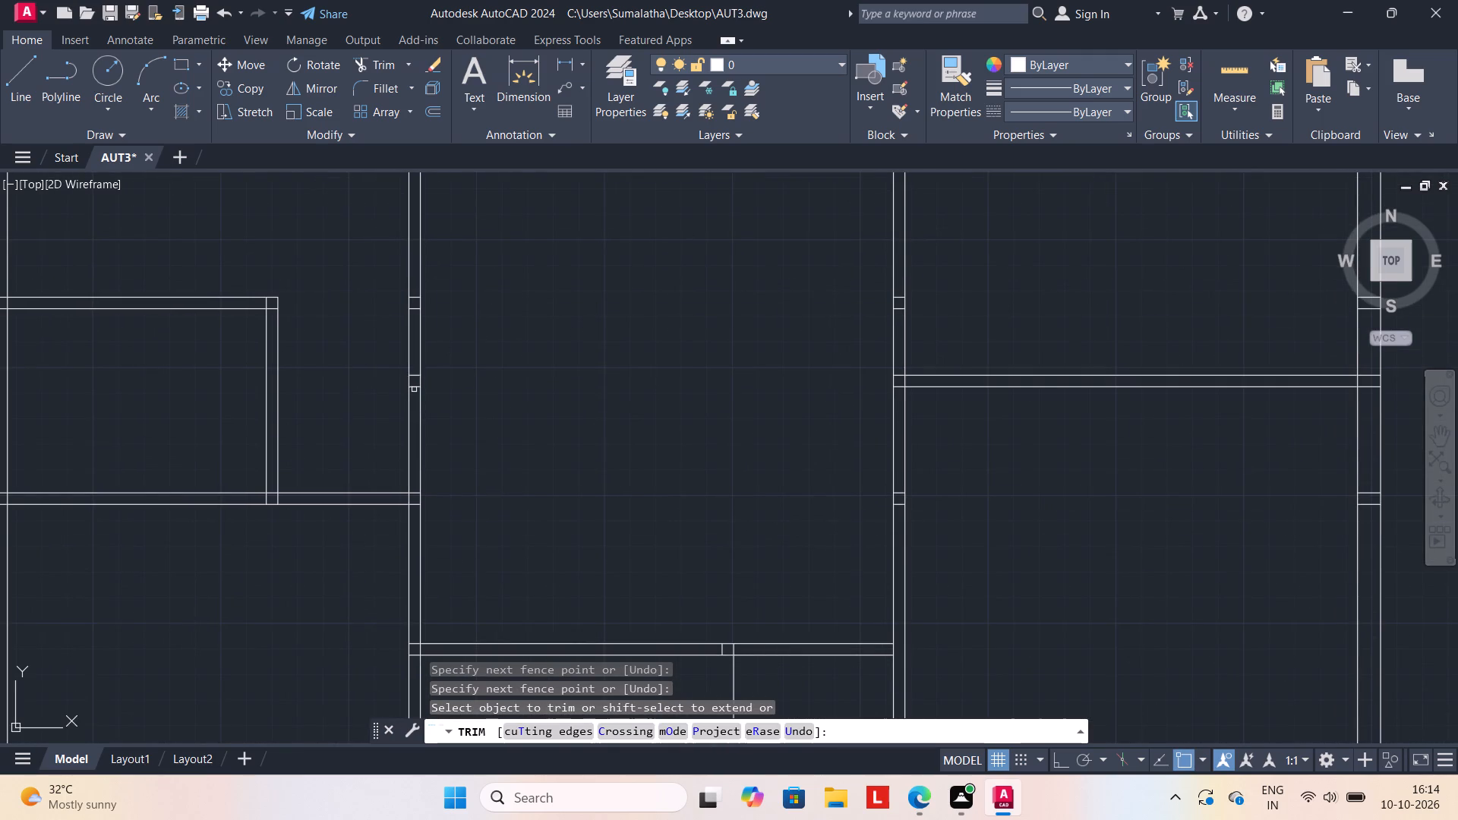
pyautogui.scroll(2, 414, 389)
pyautogui.moveTo(415, 346); pyautogui.dragTo(413, 412)
pyautogui.scroll(-1, 425, 391)
pyautogui.moveTo(436, 376); pyautogui.dragTo(619, 393, button='middle')
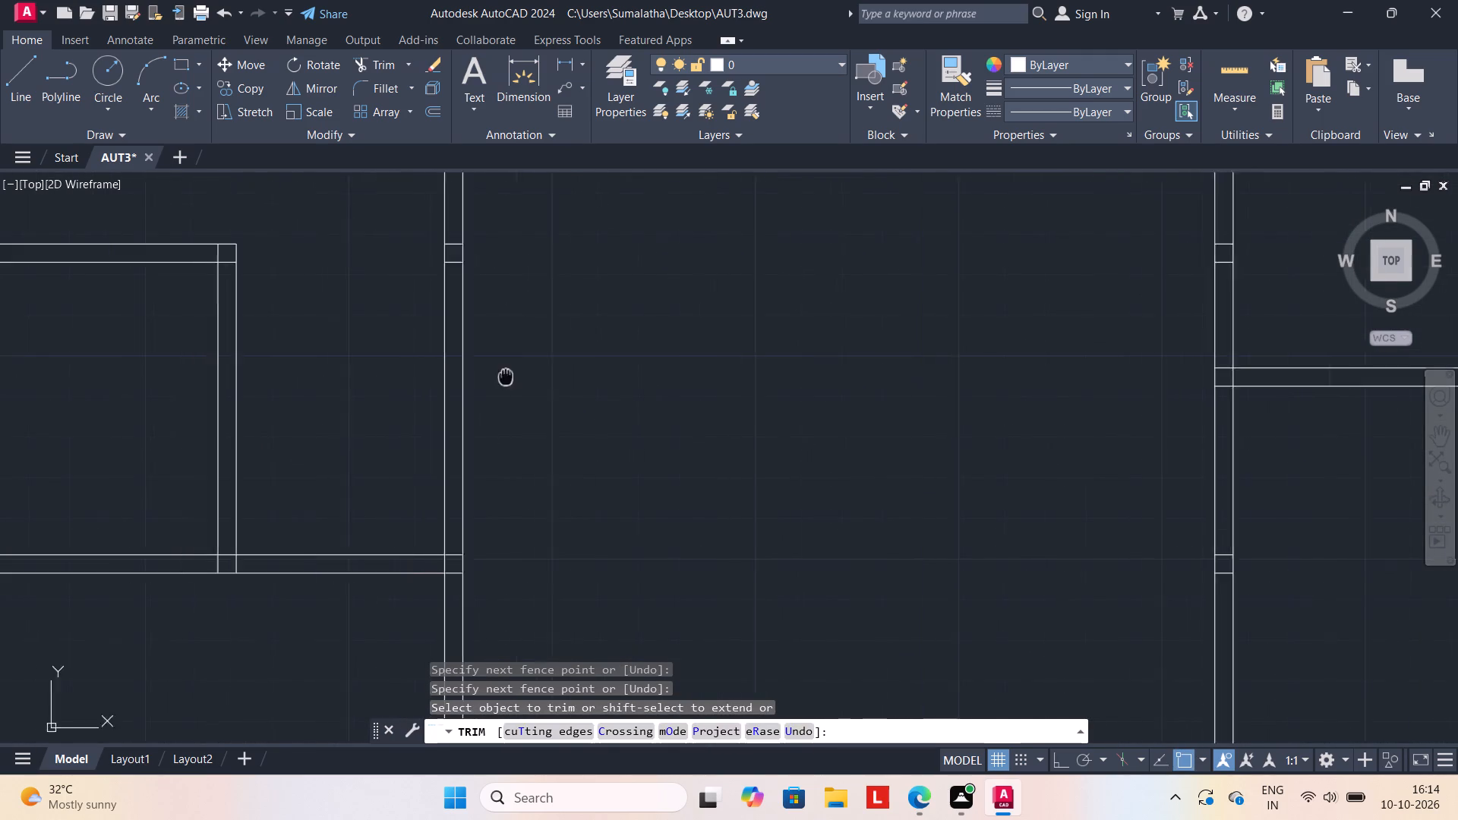
pyautogui.moveTo(619, 393); pyautogui.dragTo(682, 405, button='middle')
pyautogui.scroll(2, 658, 254)
pyautogui.moveTo(659, 280); pyautogui.dragTo(659, 402)
# Trim the overlapping lines at the northeast and southeast corners of the west column's small room.
pyautogui.scroll(-3, 665, 392)
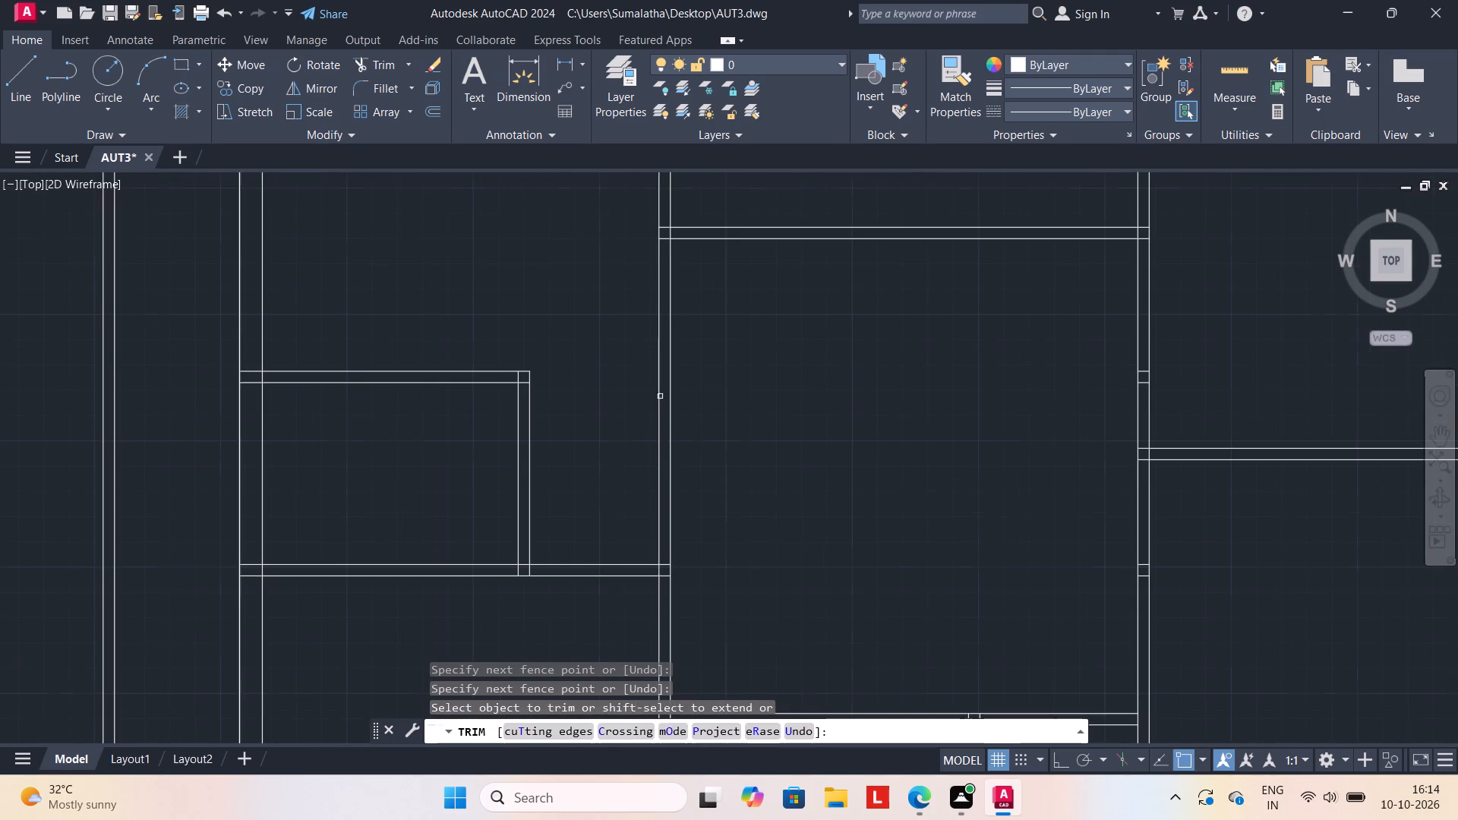
pyautogui.scroll(2, 499, 384)
pyautogui.moveTo(532, 363); pyautogui.dragTo(554, 364)
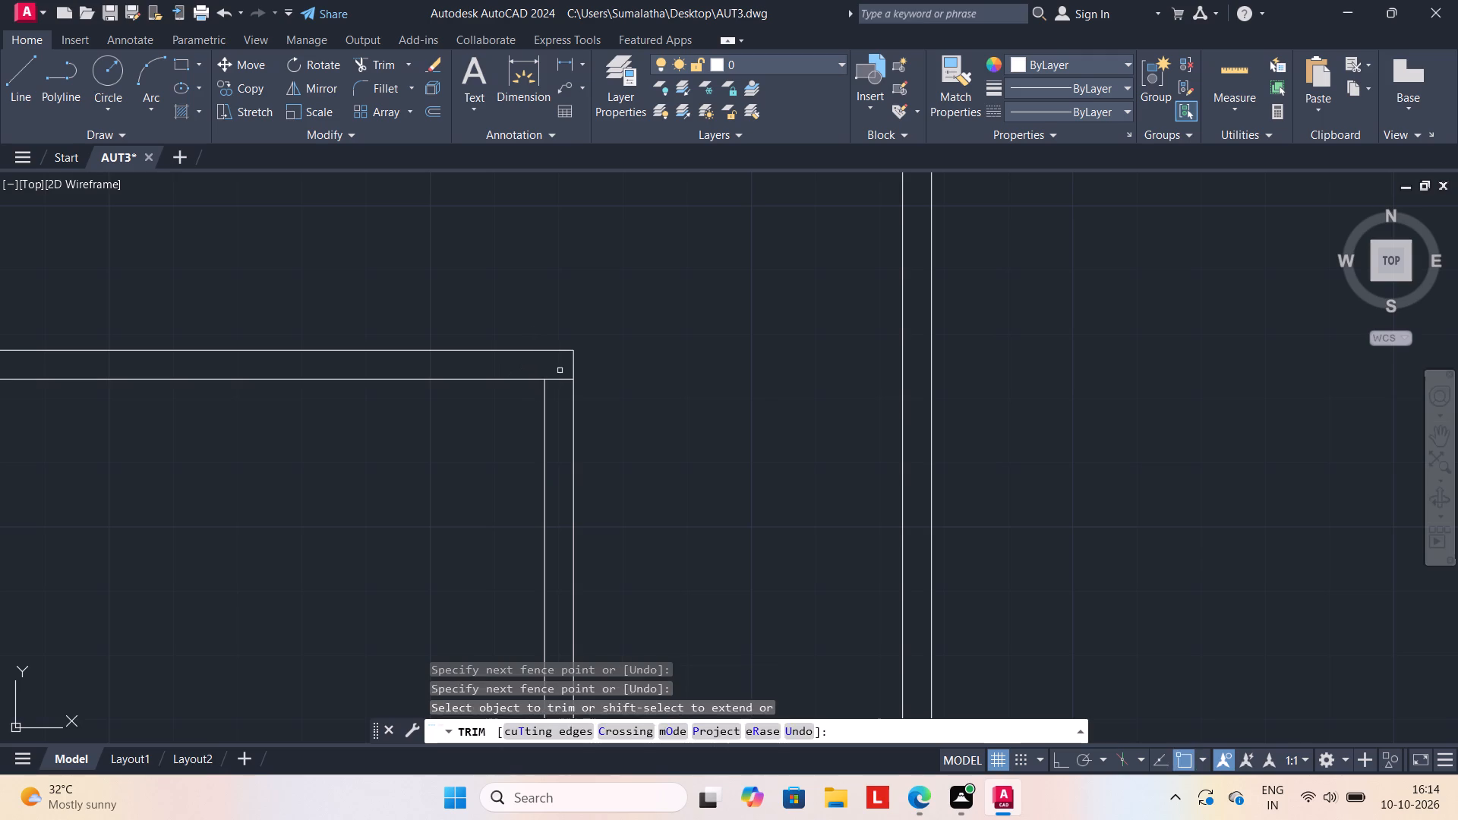
pyautogui.moveTo(560, 371); pyautogui.dragTo(564, 405)
pyautogui.scroll(-1, 668, 410)
pyautogui.moveTo(667, 386); pyautogui.dragTo(699, 158, button='middle')
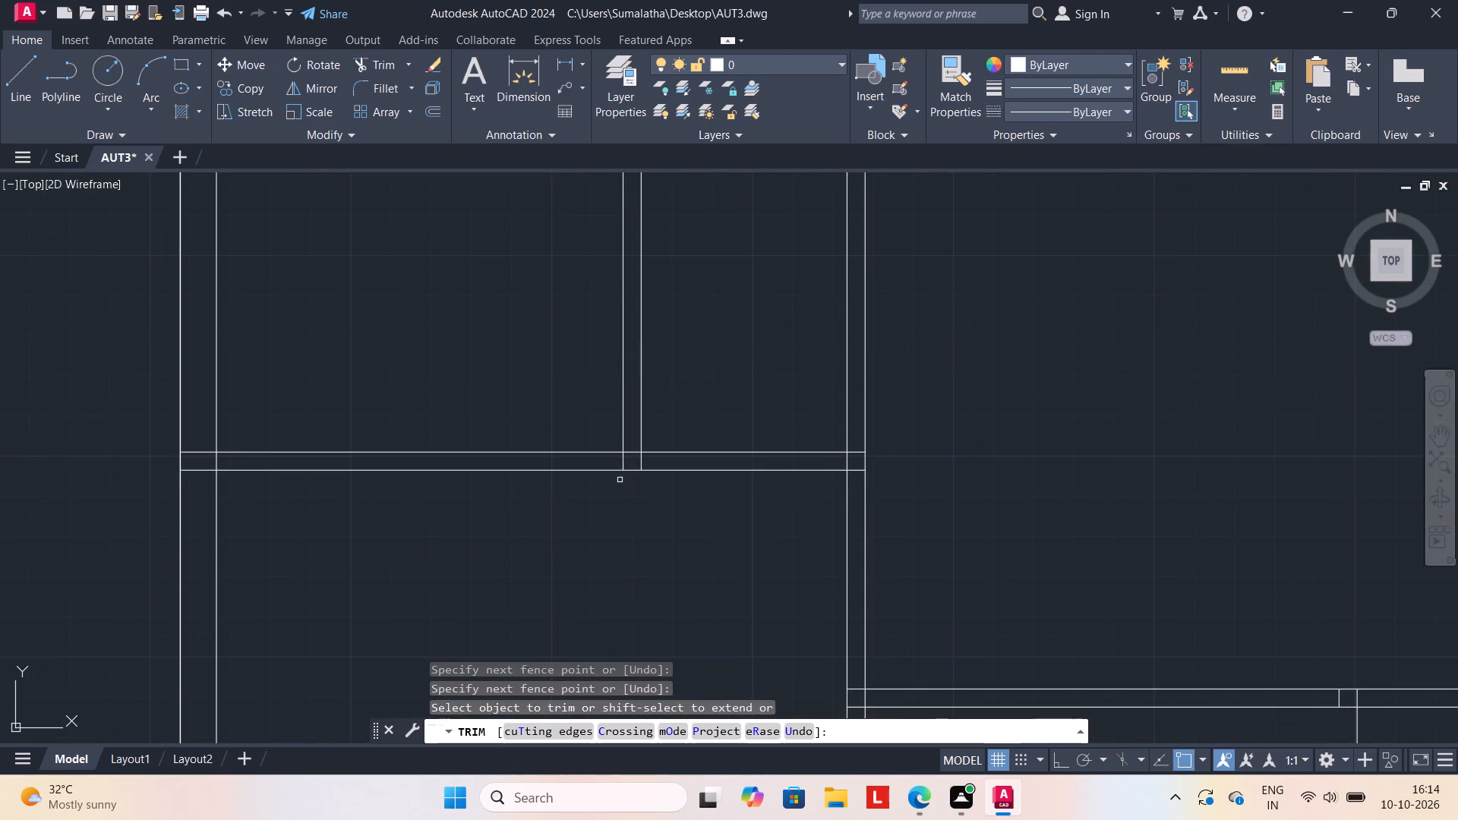
pyautogui.scroll(2, 620, 480)
pyautogui.moveTo(614, 440); pyautogui.dragTo(643, 426)
pyautogui.moveTo(643, 407); pyautogui.dragTo(645, 438)
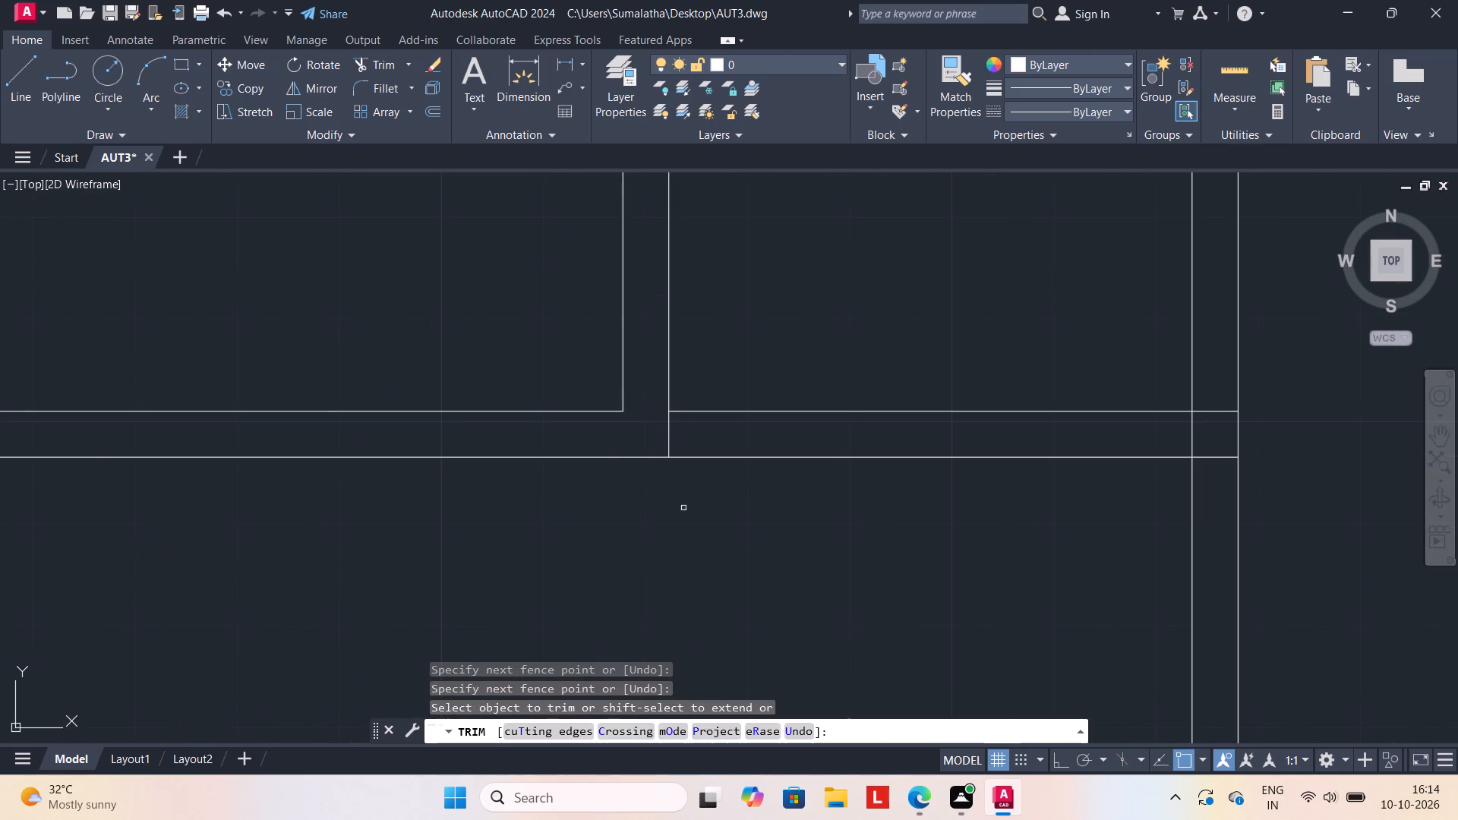
# Trim the junction where the small room's lower partition meets the wall between the west and middle columns.
pyautogui.scroll(-1, 944, 452)
pyautogui.moveTo(1112, 418); pyautogui.dragTo(1112, 448)
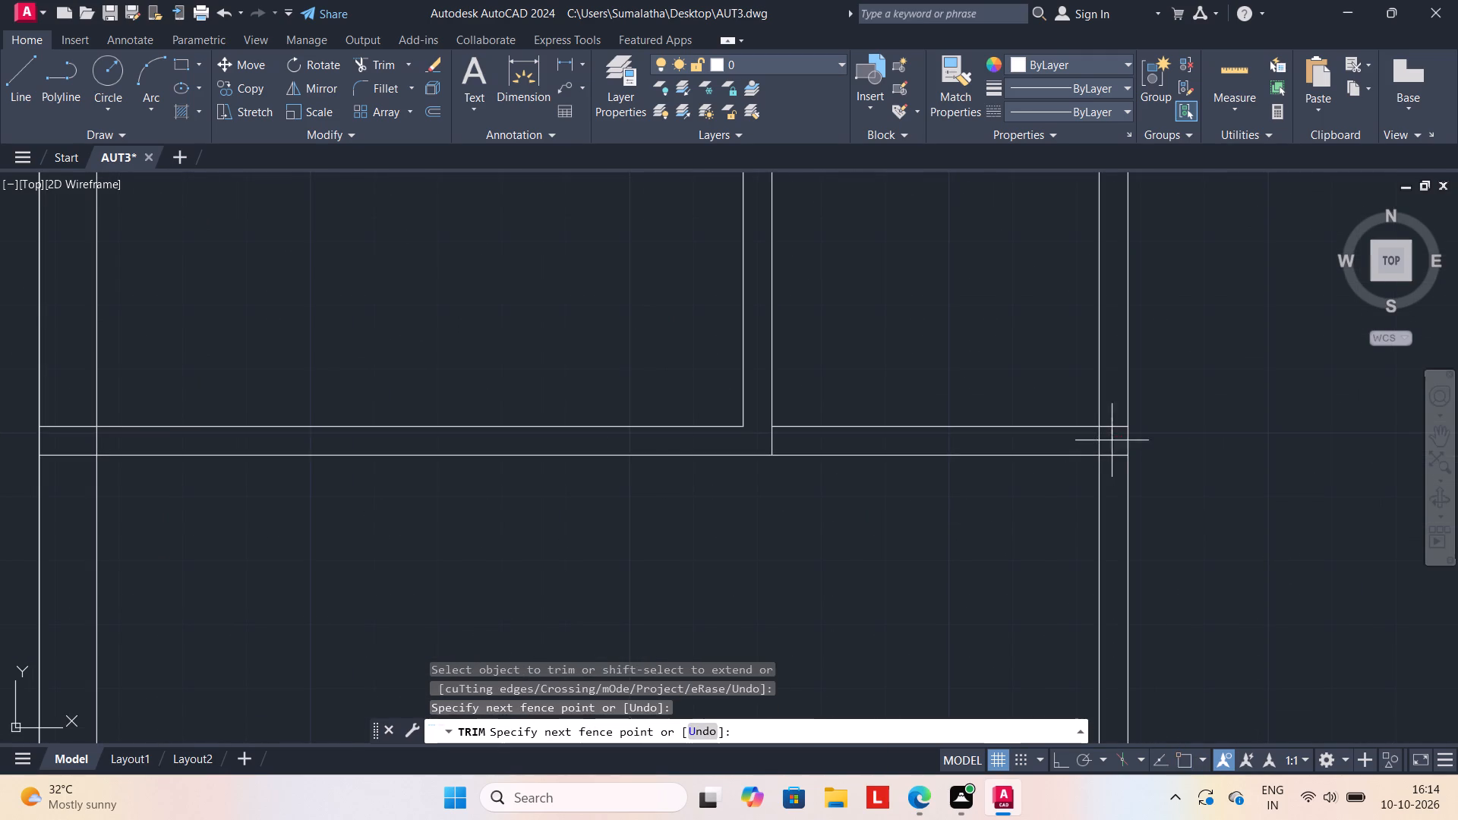
pyautogui.moveTo(1112, 448); pyautogui.dragTo(1112, 467)
pyautogui.moveTo(1101, 441); pyautogui.dragTo(1084, 445)
# Trim the ends of the small room's upper partition and the two horizontal partitions above it inside the west column's left wall.
pyautogui.scroll(-4, 939, 520)
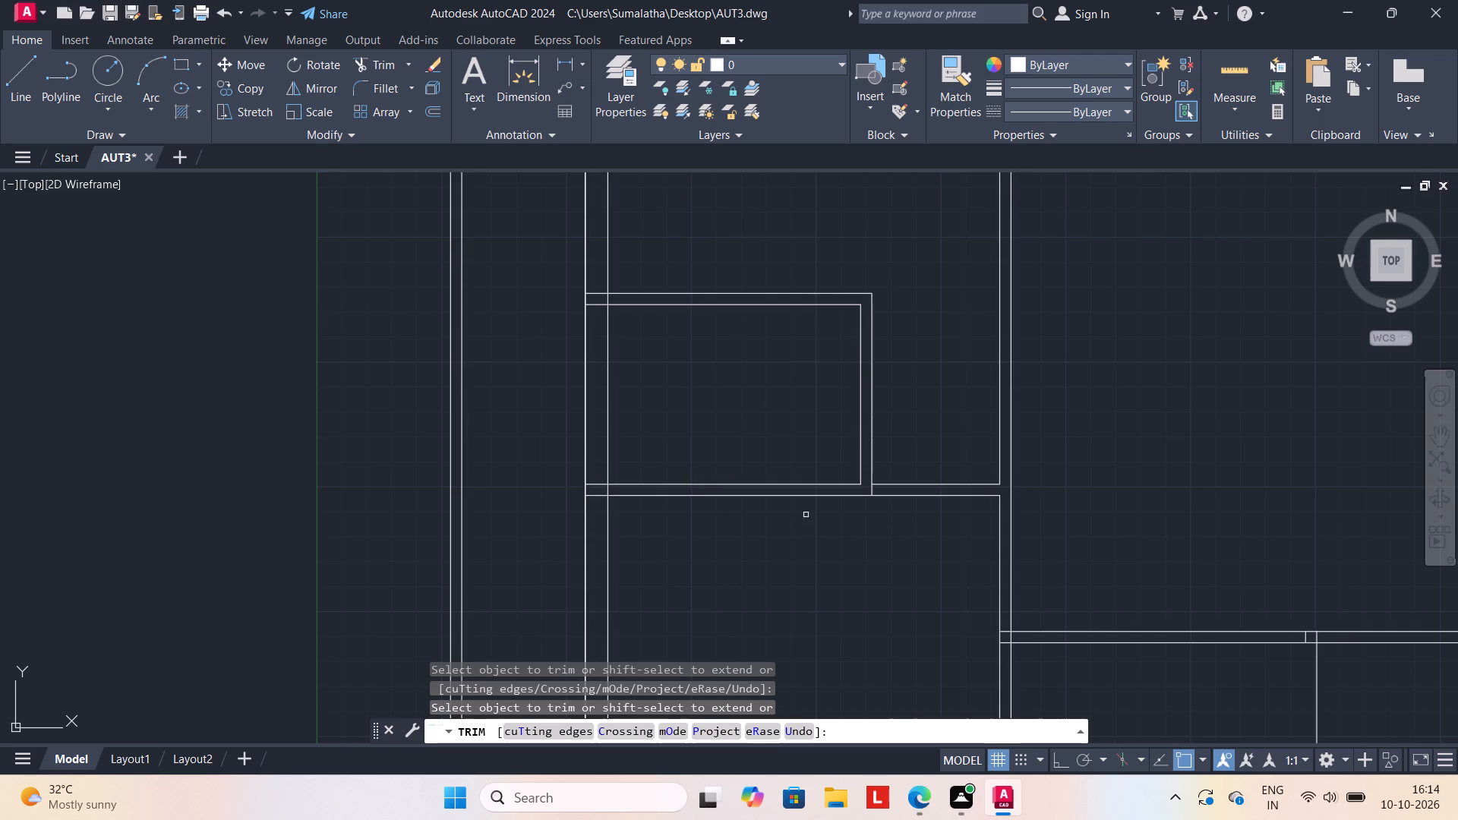
pyautogui.scroll(-1, 696, 525)
pyautogui.scroll(2, 625, 379)
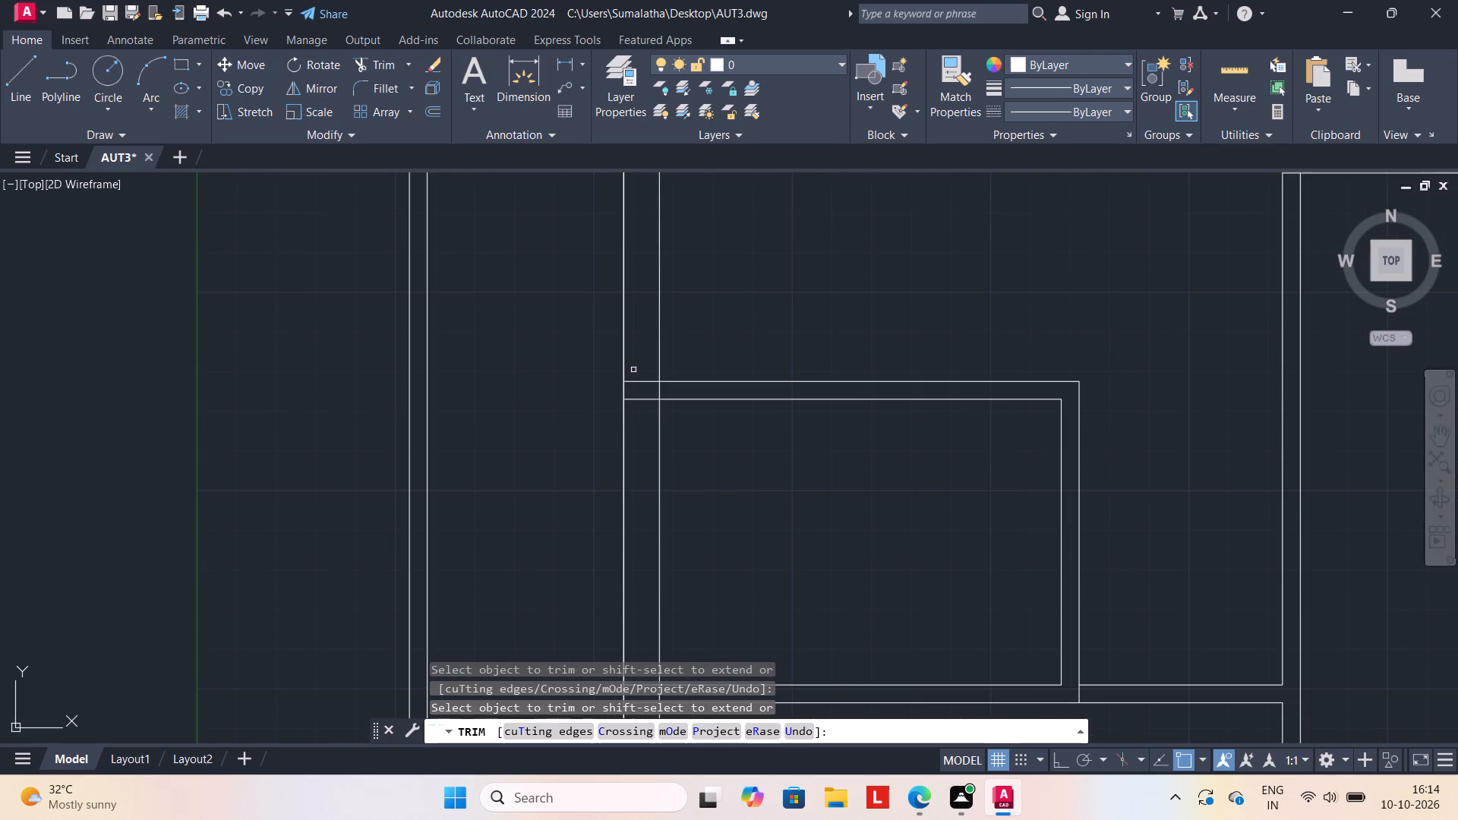
pyautogui.moveTo(635, 374); pyautogui.dragTo(637, 433)
pyautogui.scroll(-2, 646, 411)
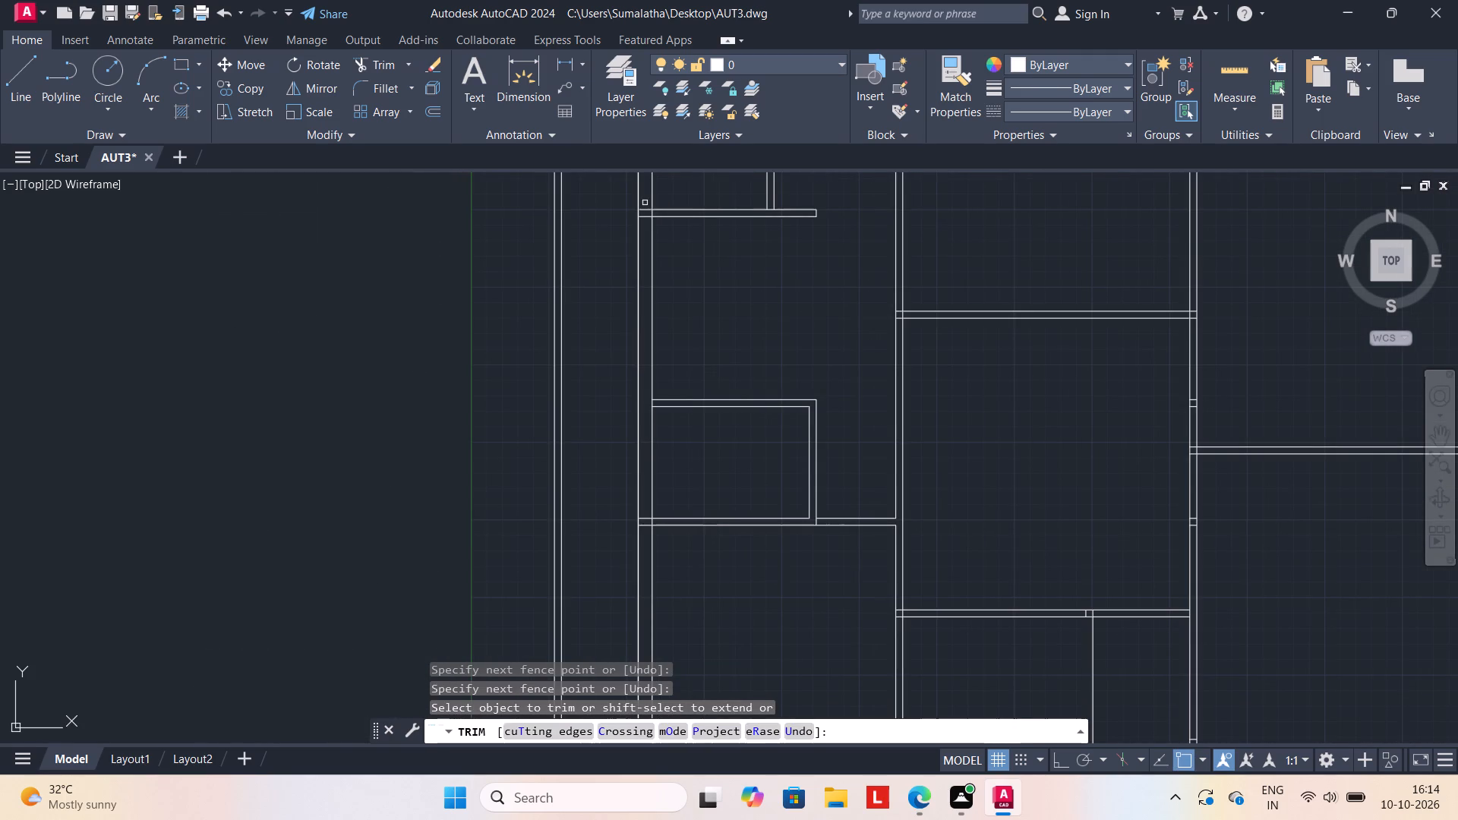
pyautogui.scroll(1, 645, 202)
pyautogui.moveTo(645, 202); pyautogui.dragTo(636, 266)
pyautogui.scroll(-3, 722, 407)
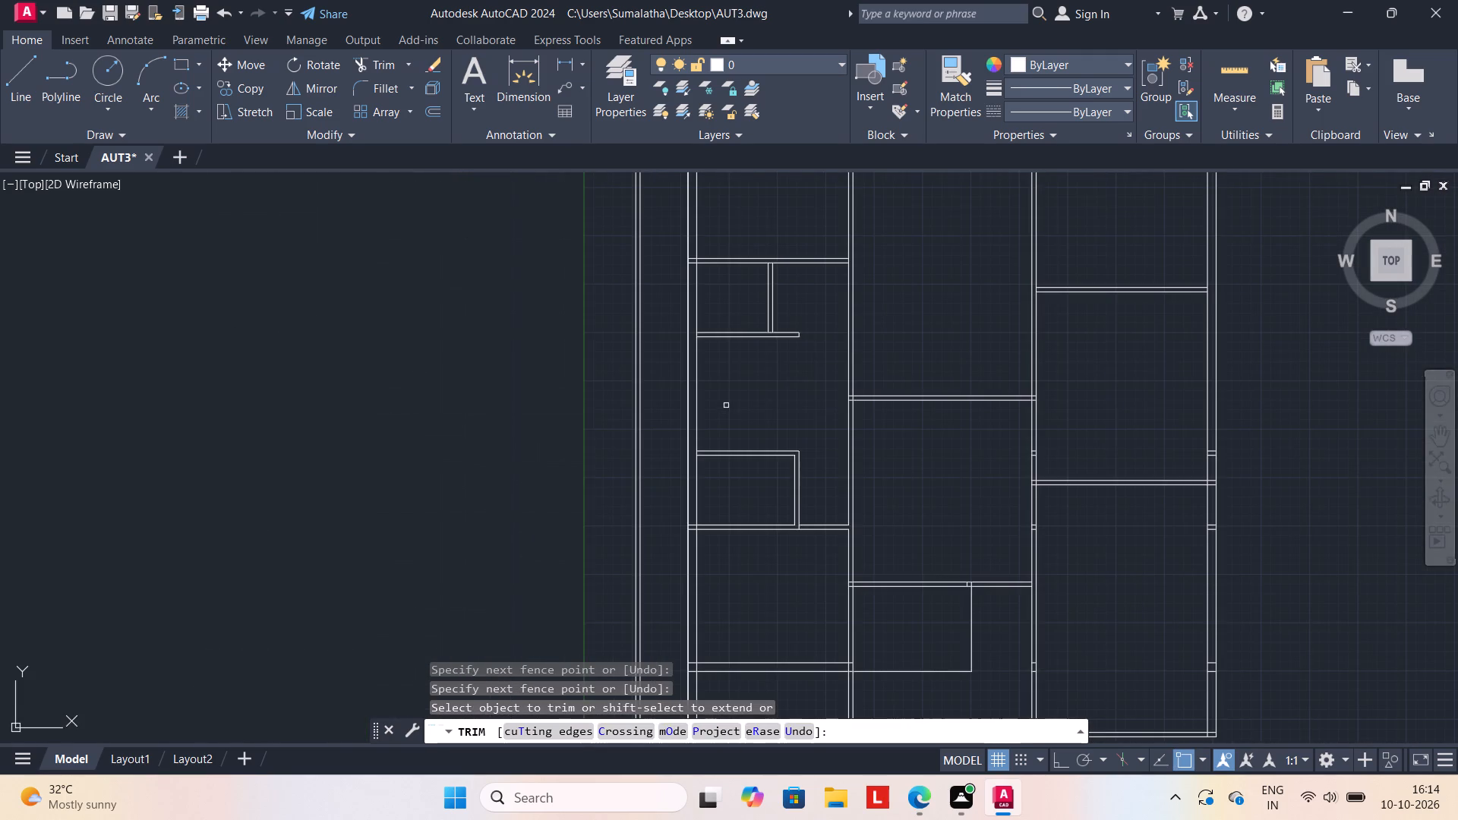
pyautogui.moveTo(726, 405); pyautogui.dragTo(723, 288, button='middle')
pyautogui.moveTo(715, 230); pyautogui.dragTo(756, 419, button='middle')
pyautogui.scroll(3, 724, 311)
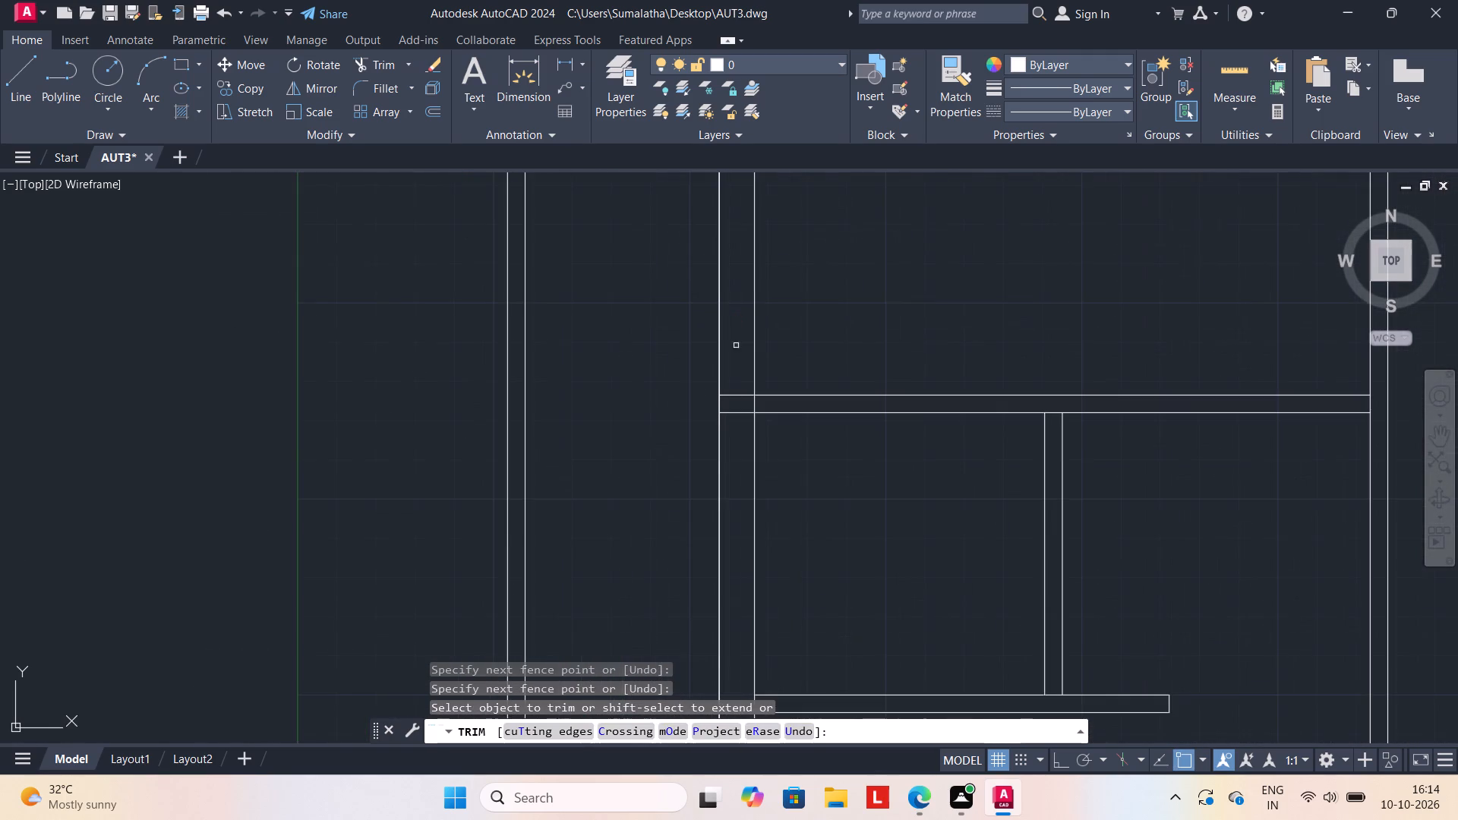
pyautogui.moveTo(738, 366); pyautogui.dragTo(737, 426)
# Trim the ends of the small room's lower partition and the southernmost cross wall inside the west column's left wall.
pyautogui.scroll(-2, 778, 484)
pyautogui.moveTo(781, 475); pyautogui.dragTo(699, 184, button='middle')
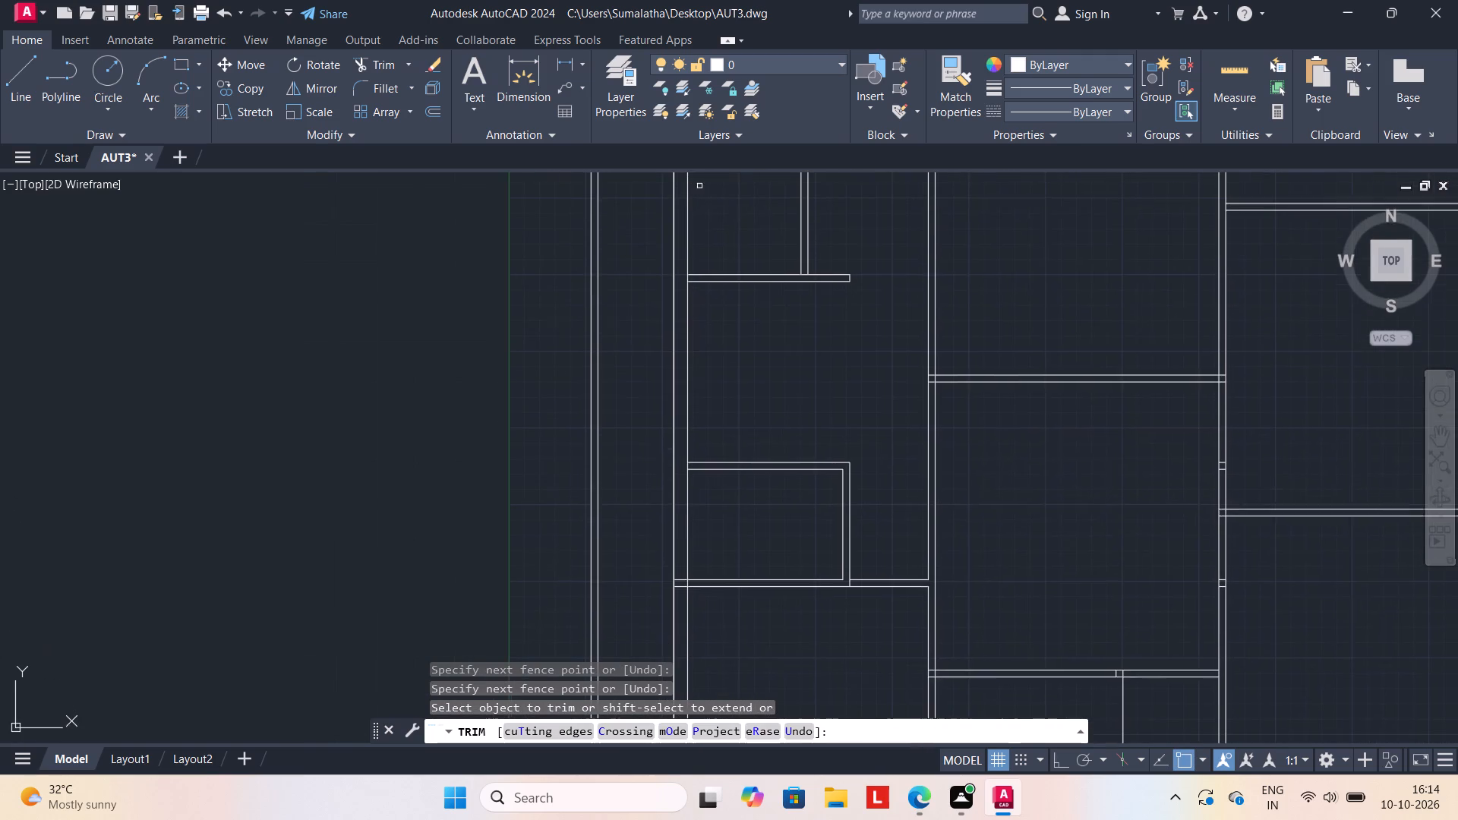
pyautogui.moveTo(735, 447); pyautogui.dragTo(728, 264, button='middle')
pyautogui.scroll(3, 678, 426)
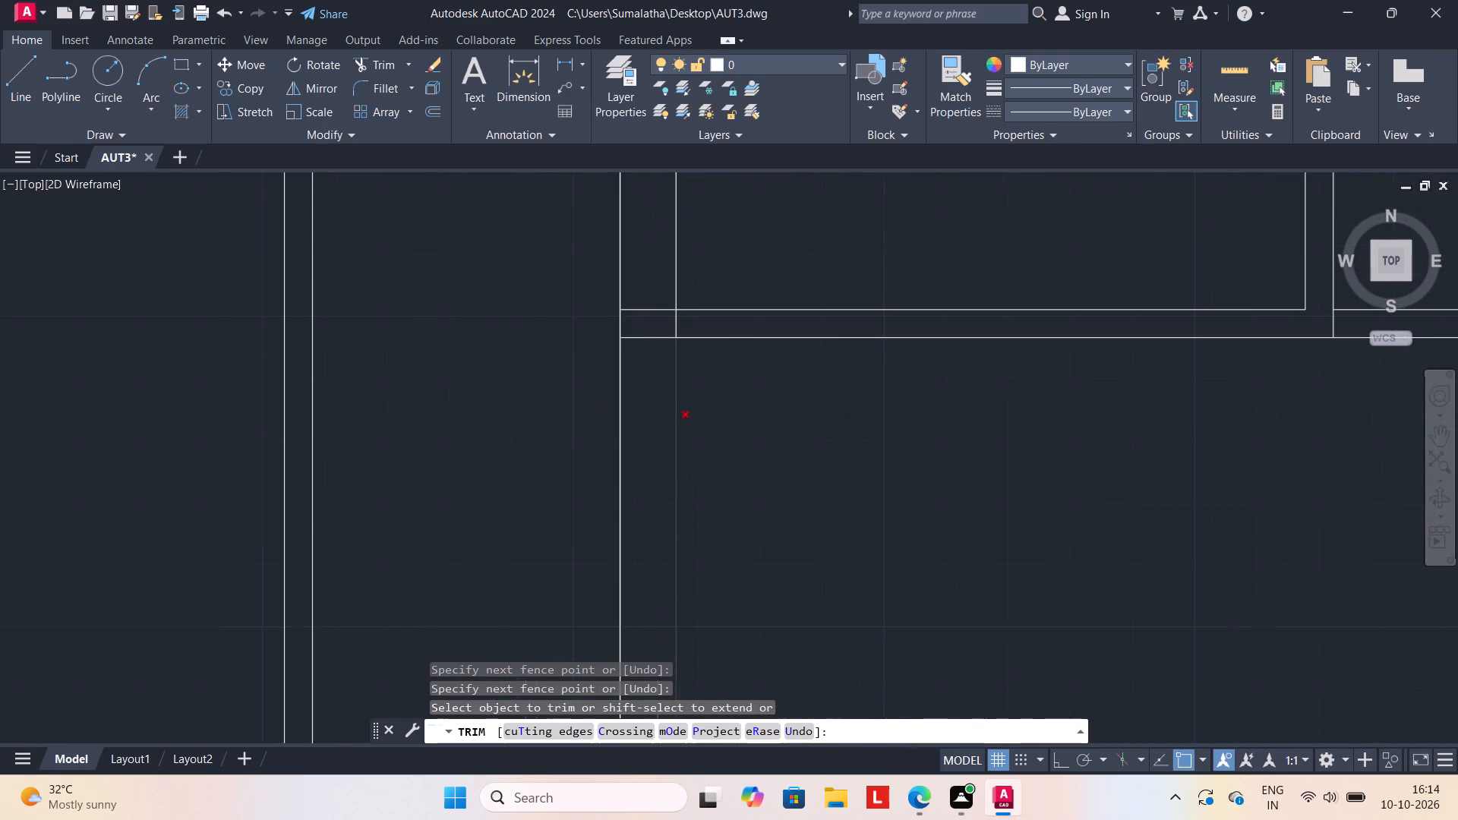
pyautogui.moveTo(641, 305); pyautogui.dragTo(644, 389)
pyautogui.scroll(-2, 753, 442)
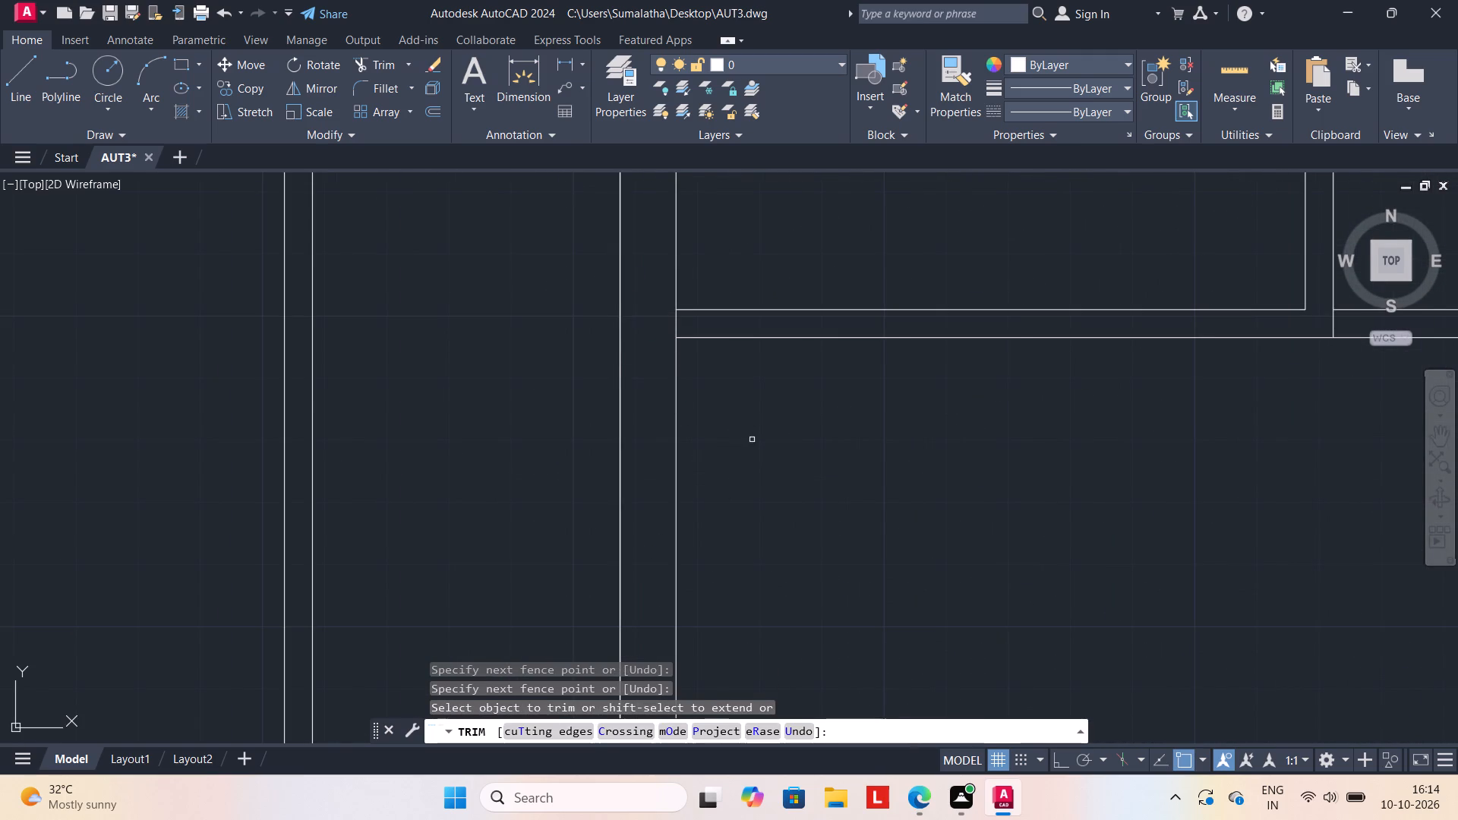
pyautogui.moveTo(751, 439); pyautogui.dragTo(743, 219, button='middle')
pyautogui.scroll(-1, 717, 522)
pyautogui.moveTo(718, 516); pyautogui.dragTo(734, 394, button='middle')
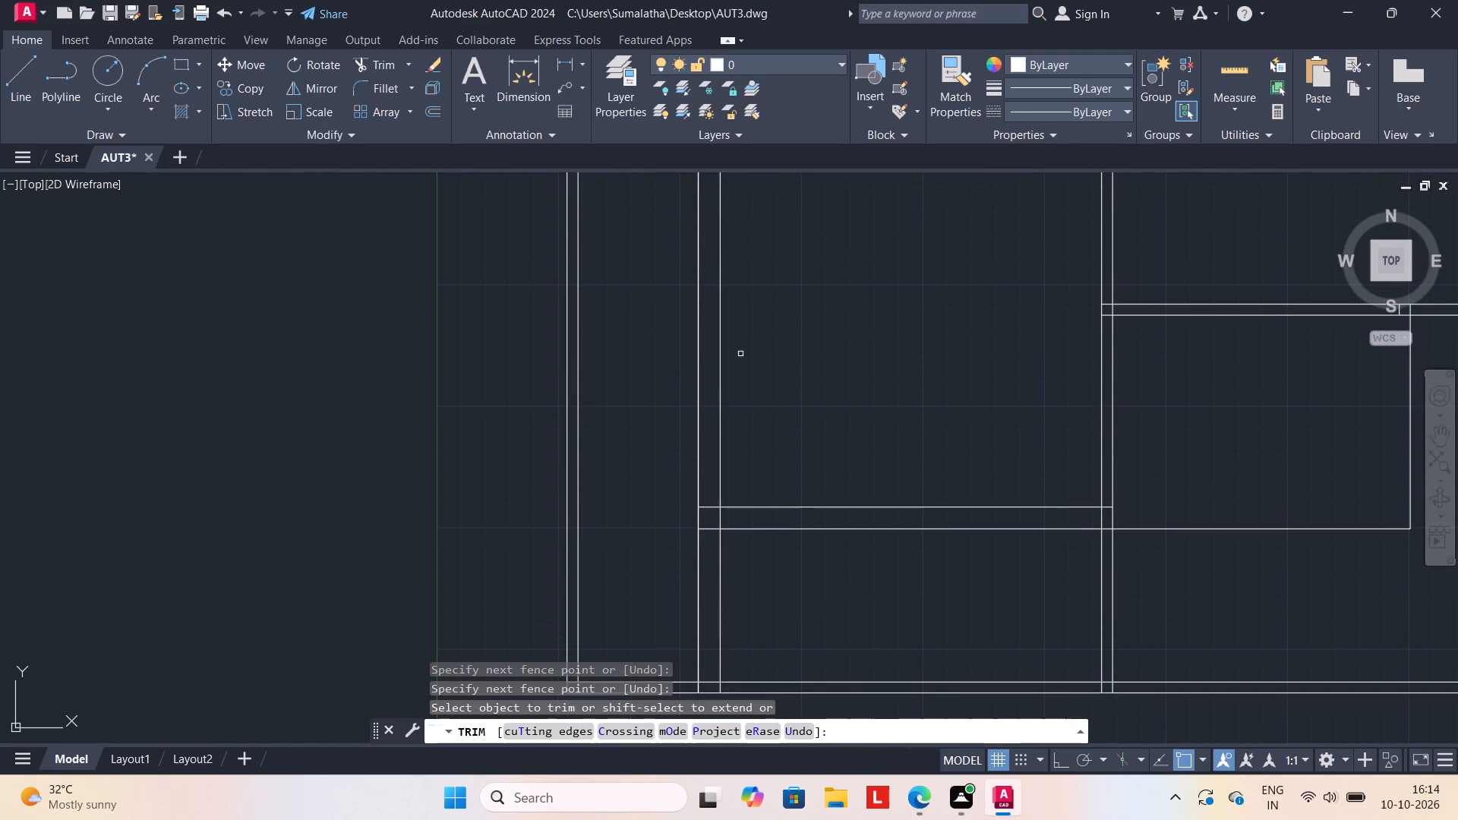
pyautogui.scroll(-2, 741, 349)
pyautogui.moveTo(742, 349); pyautogui.dragTo(727, 289, button='middle')
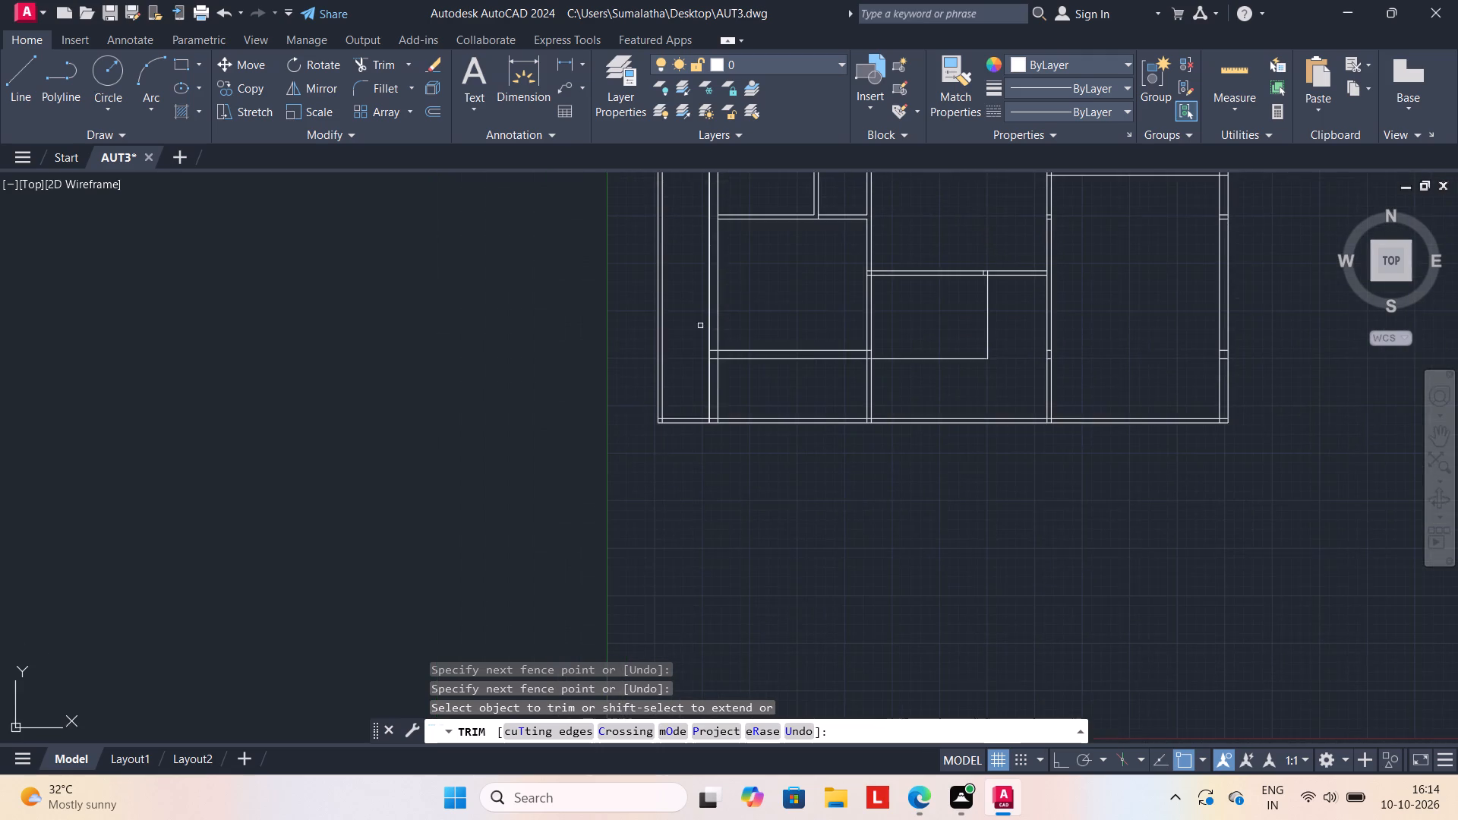
pyautogui.scroll(2, 696, 335)
pyautogui.click(734, 374)
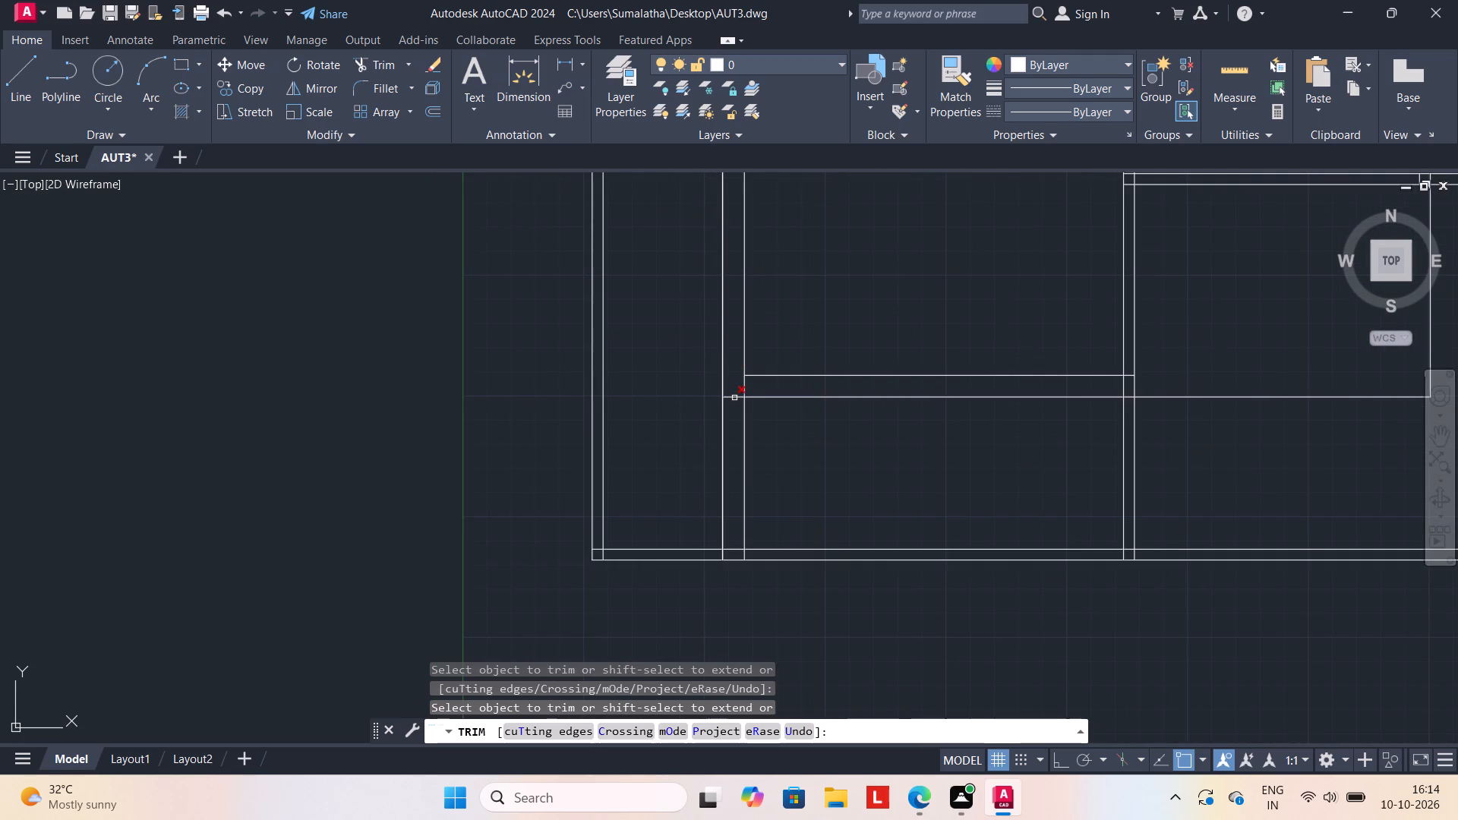
pyautogui.click(734, 398)
# Clean up the building's southwest corner and trim the nearest inner wall's lines out of the south wall.
pyautogui.scroll(2, 610, 576)
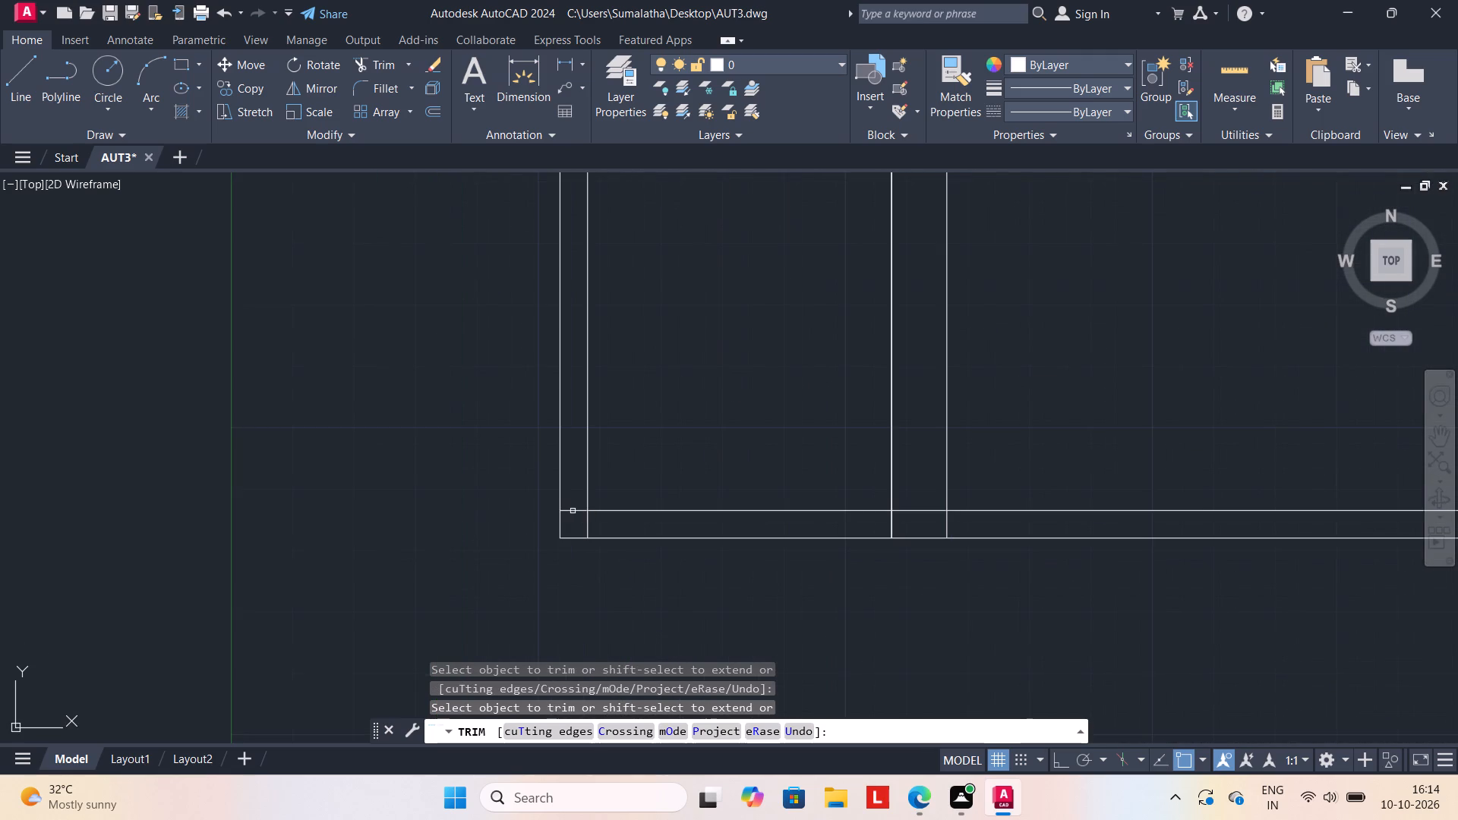
pyautogui.click(573, 511)
pyautogui.click(589, 523)
pyautogui.moveTo(889, 523); pyautogui.dragTo(899, 523)
pyautogui.moveTo(980, 522); pyautogui.dragTo(888, 525)
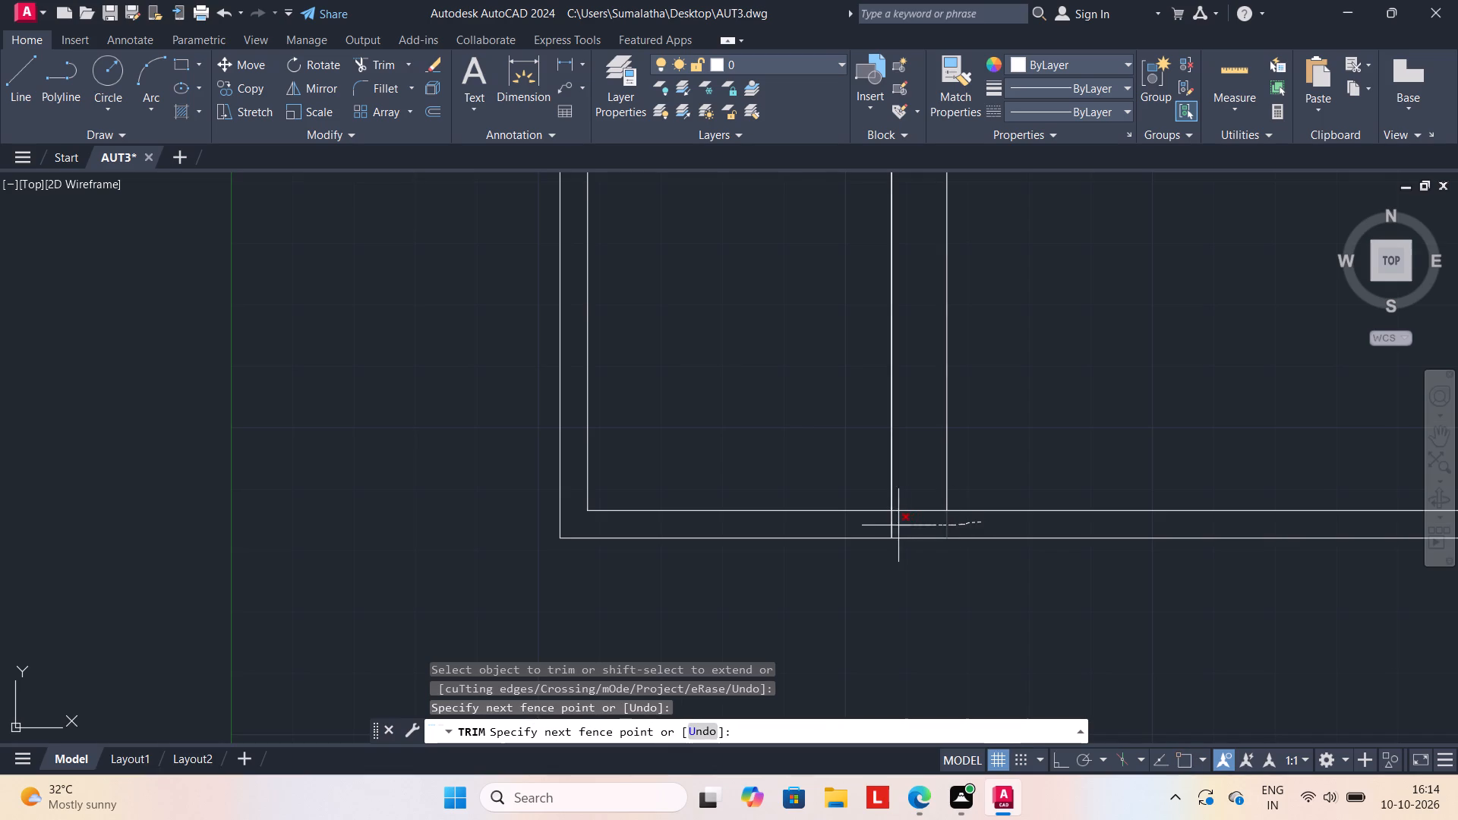
# Trim the lines of the three inner north-south walls where they run into the south outer wall.
pyautogui.moveTo(888, 525); pyautogui.dragTo(872, 526)
pyautogui.scroll(-6, 879, 548)
pyautogui.moveTo(906, 578); pyautogui.dragTo(706, 585, button='middle')
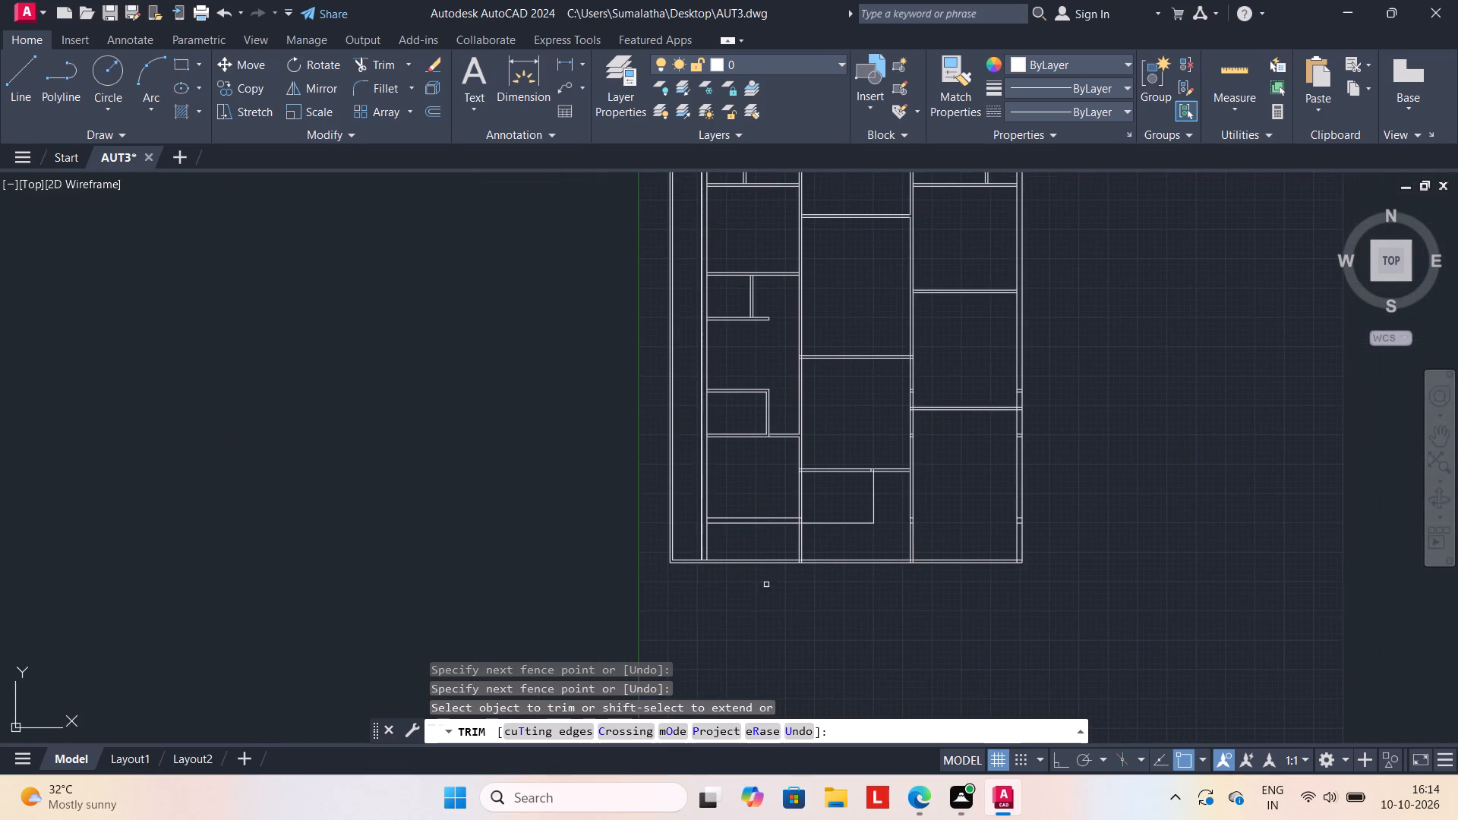
pyautogui.scroll(-1, 827, 579)
pyautogui.moveTo(822, 588); pyautogui.dragTo(804, 601, button='middle')
pyautogui.scroll(2, 849, 586)
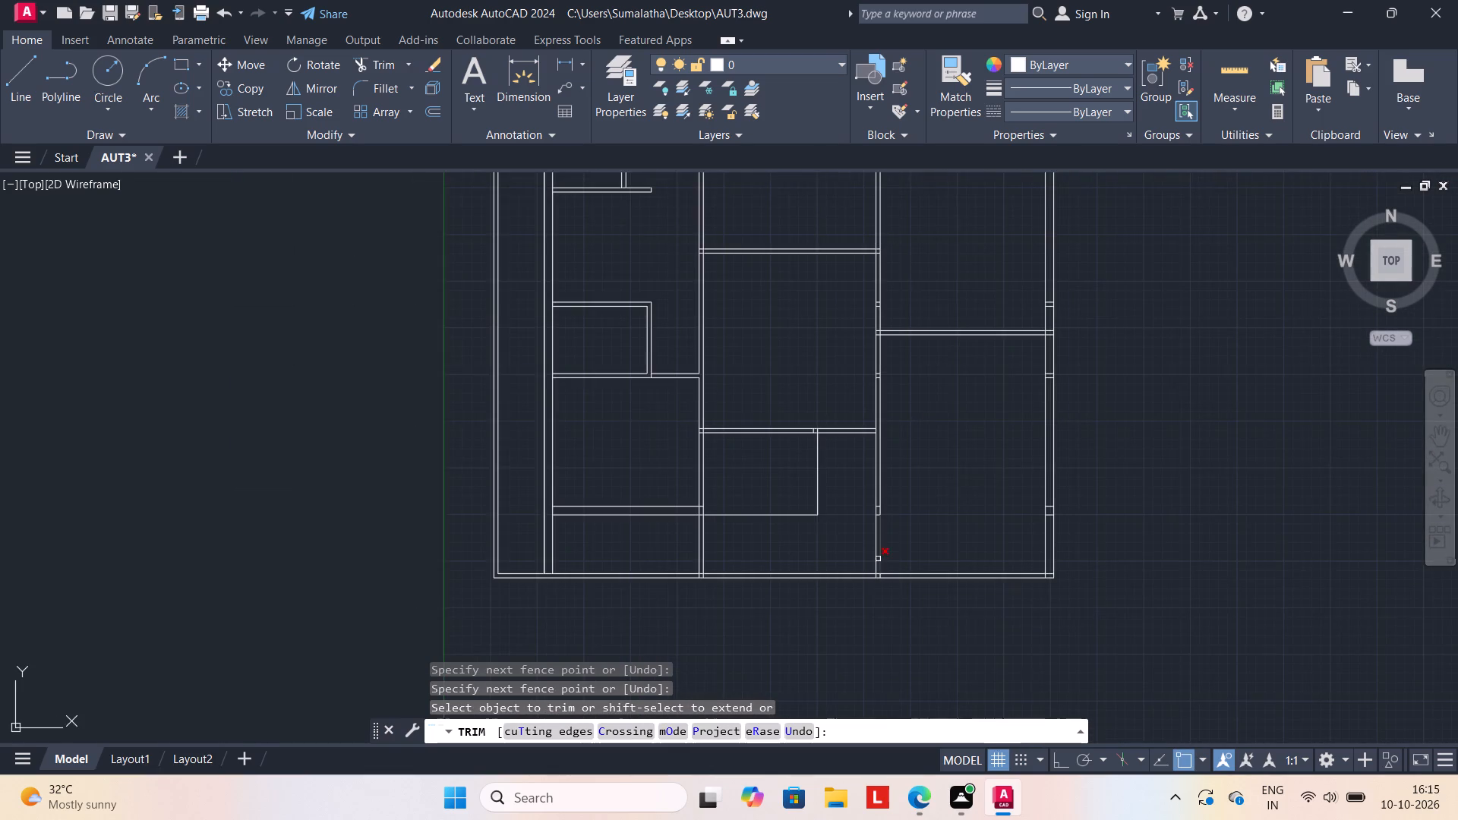
pyautogui.scroll(3, 878, 559)
pyautogui.scroll(-1, 746, 601)
pyautogui.moveTo(756, 591); pyautogui.dragTo(932, 486, button='middle')
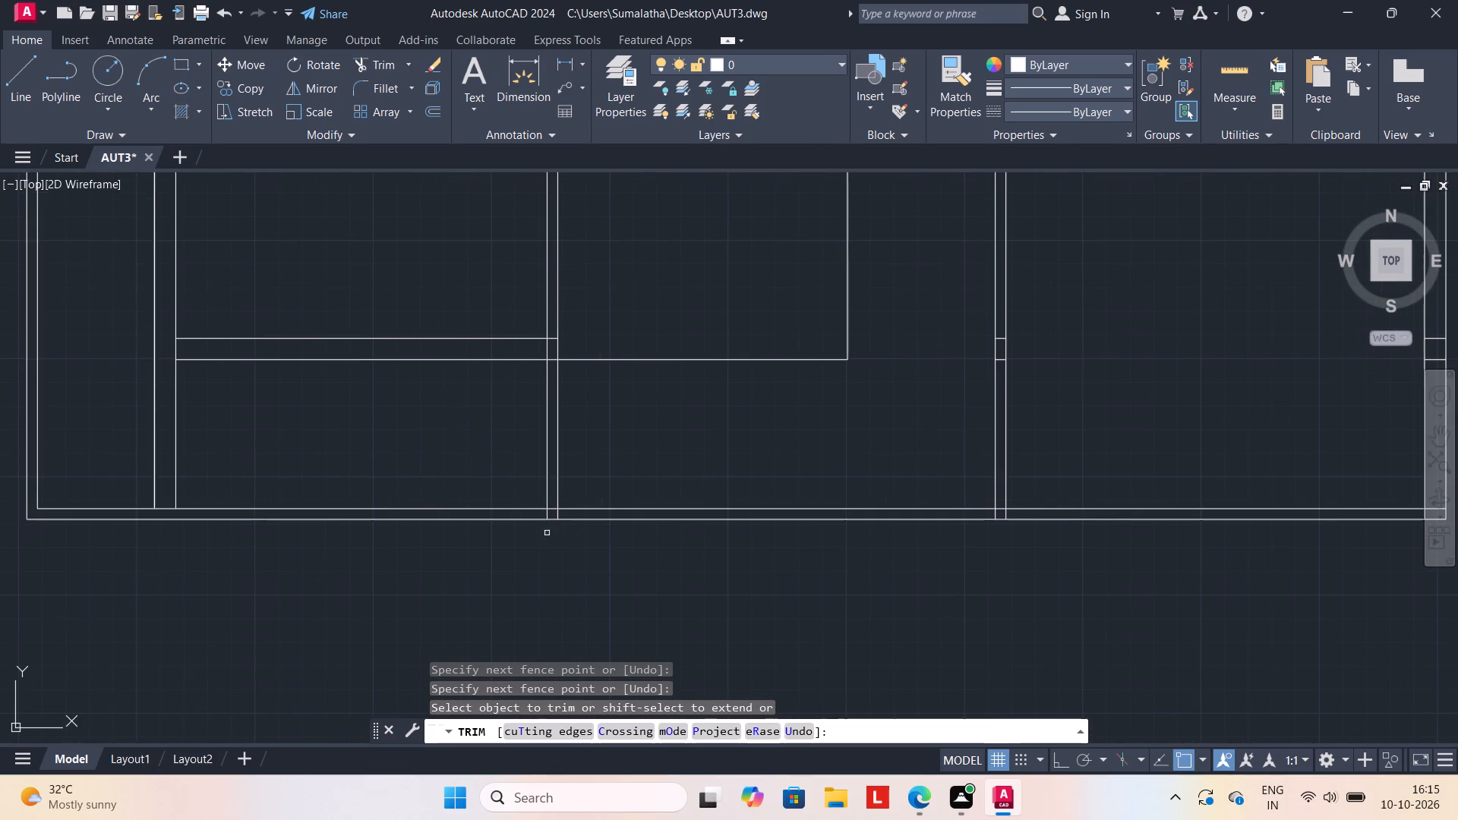
pyautogui.scroll(2, 519, 514)
pyautogui.moveTo(571, 516); pyautogui.dragTo(639, 519)
pyautogui.scroll(-2, 671, 542)
pyautogui.scroll(-2, 860, 556)
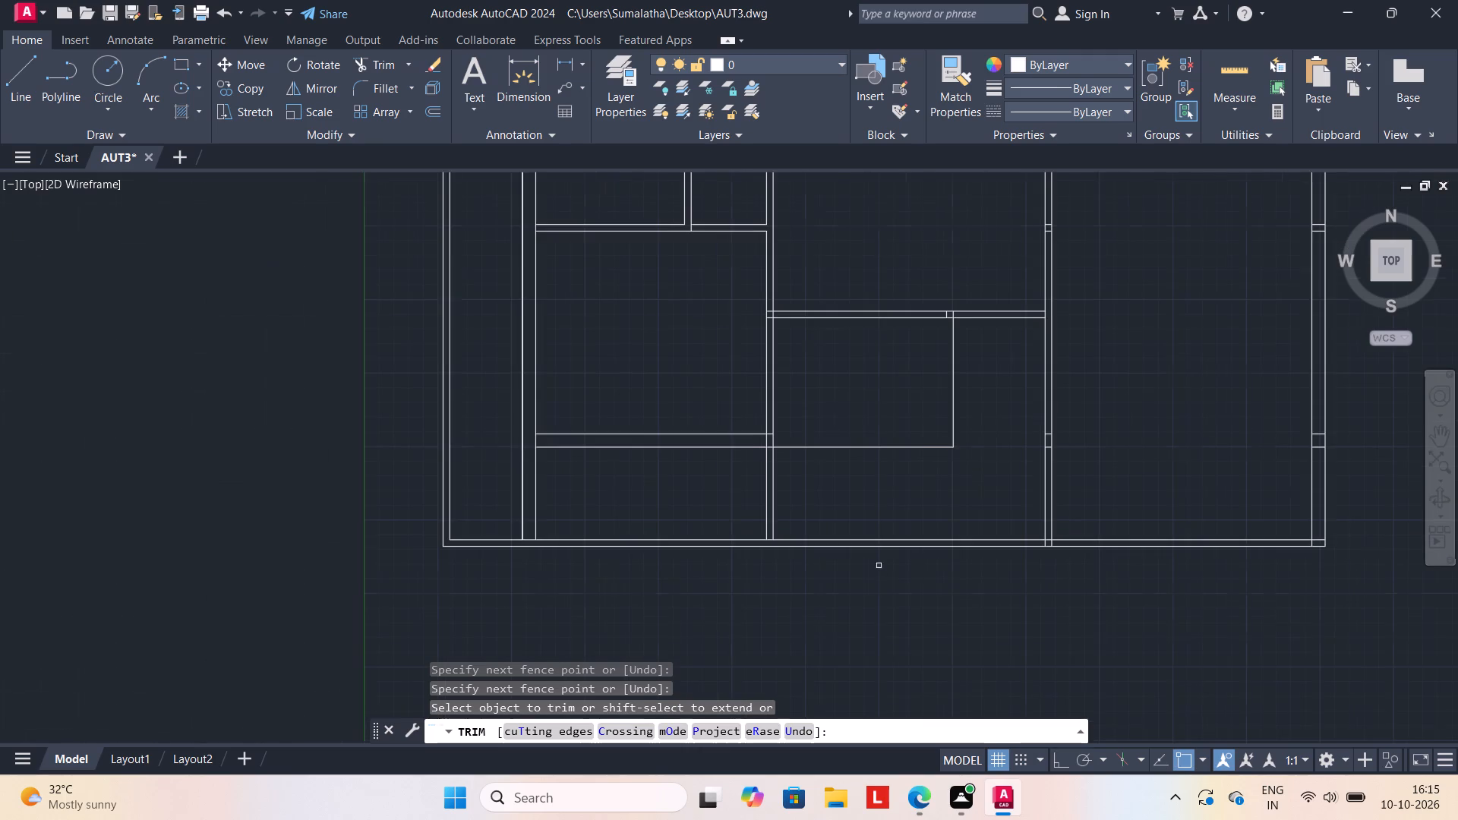
pyautogui.moveTo(692, 585); pyautogui.dragTo(671, 587, button='middle')
pyautogui.scroll(2, 1034, 545)
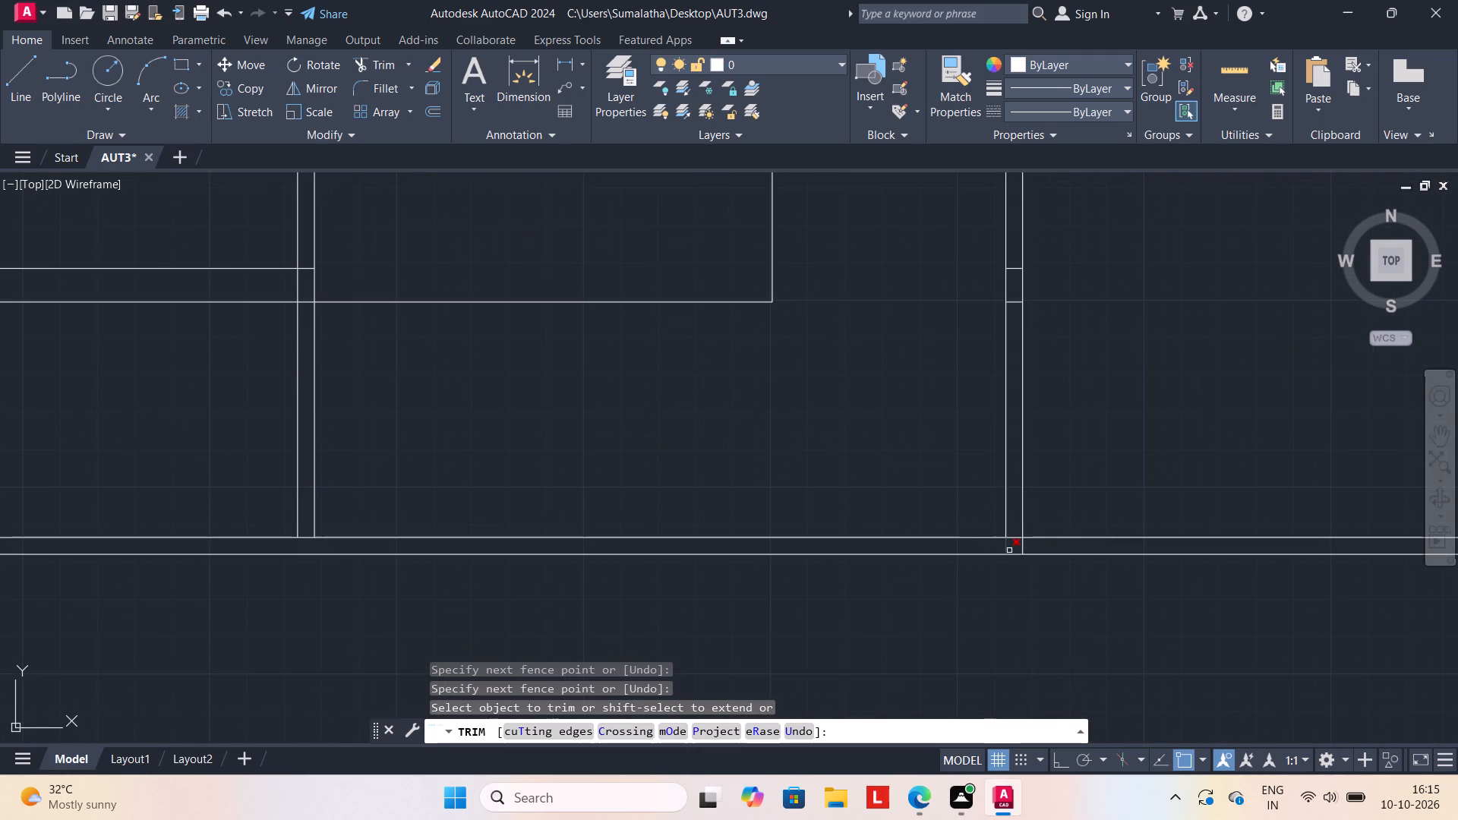
pyautogui.scroll(4, 1027, 547)
pyautogui.moveTo(841, 548); pyautogui.dragTo(1024, 542)
pyautogui.scroll(-4, 1039, 541)
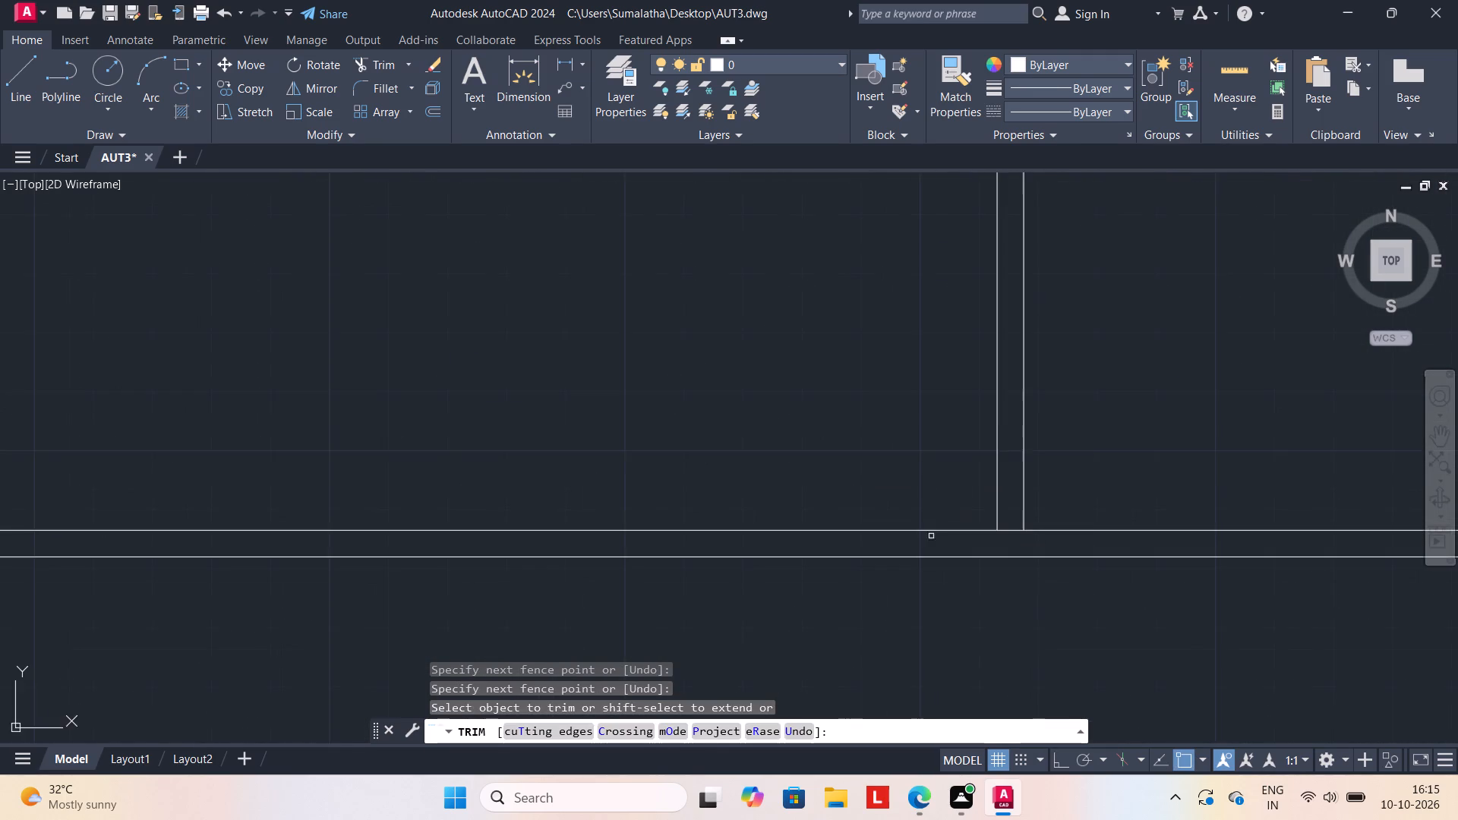
pyautogui.scroll(-2, 627, 477)
pyautogui.scroll(-1, 560, 442)
# Trim the junction where the southernmost cross wall meets the wall between the west and middle columns.
pyautogui.moveTo(519, 435); pyautogui.dragTo(735, 454, button='middle')
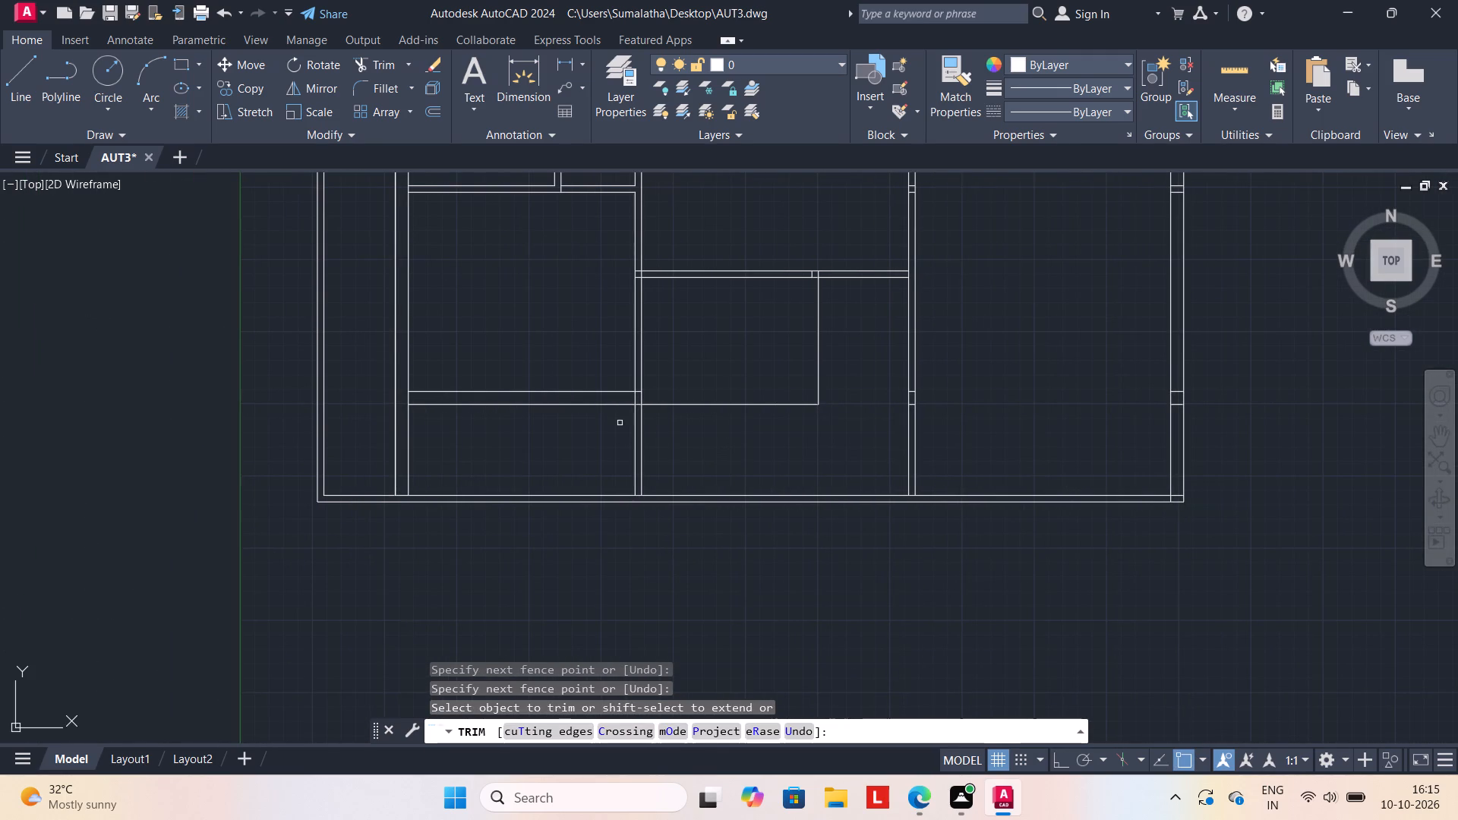
pyautogui.scroll(2, 620, 415)
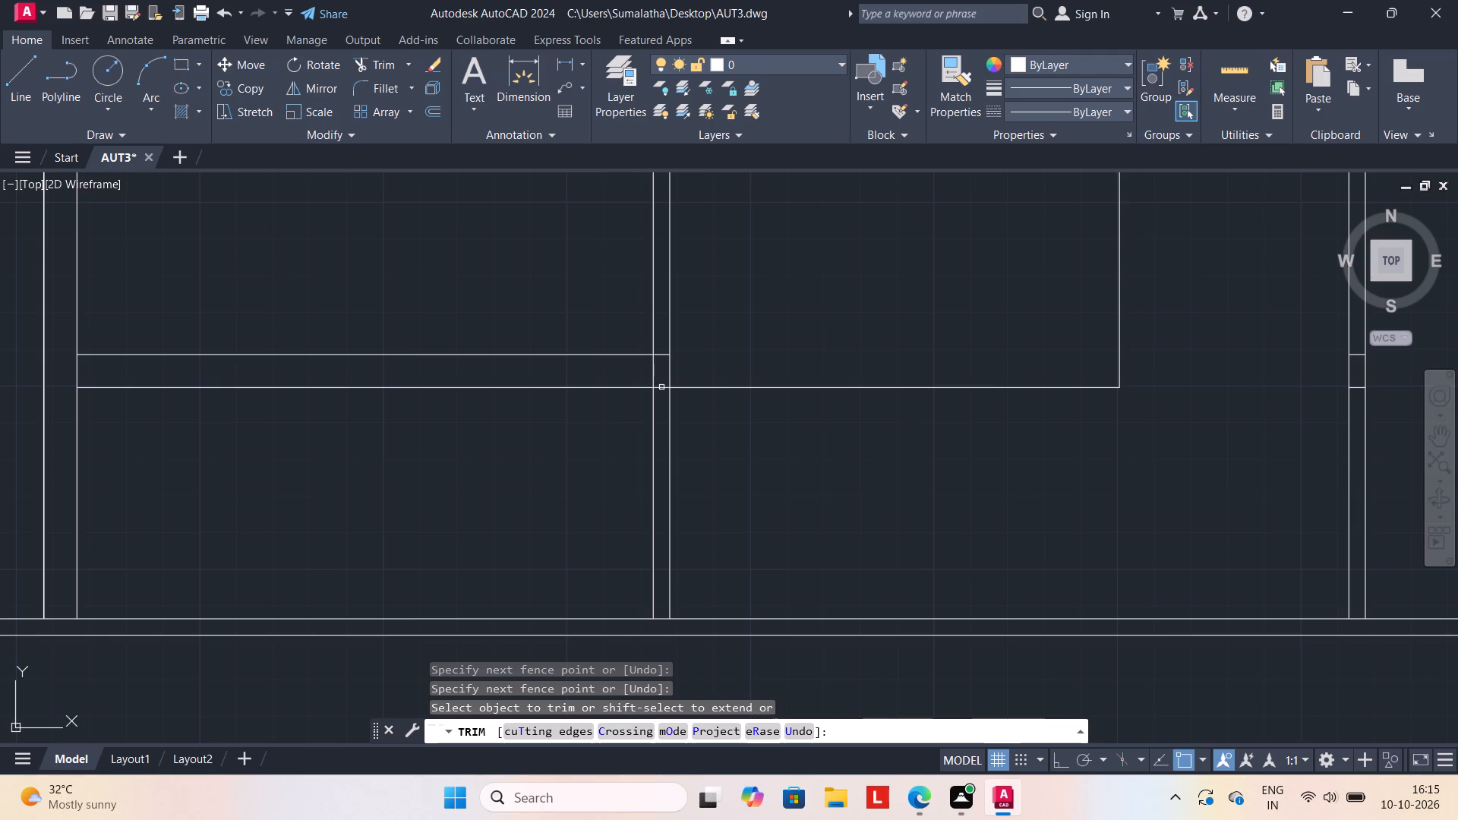
pyautogui.click(661, 387)
pyautogui.click(662, 355)
pyautogui.click(654, 372)
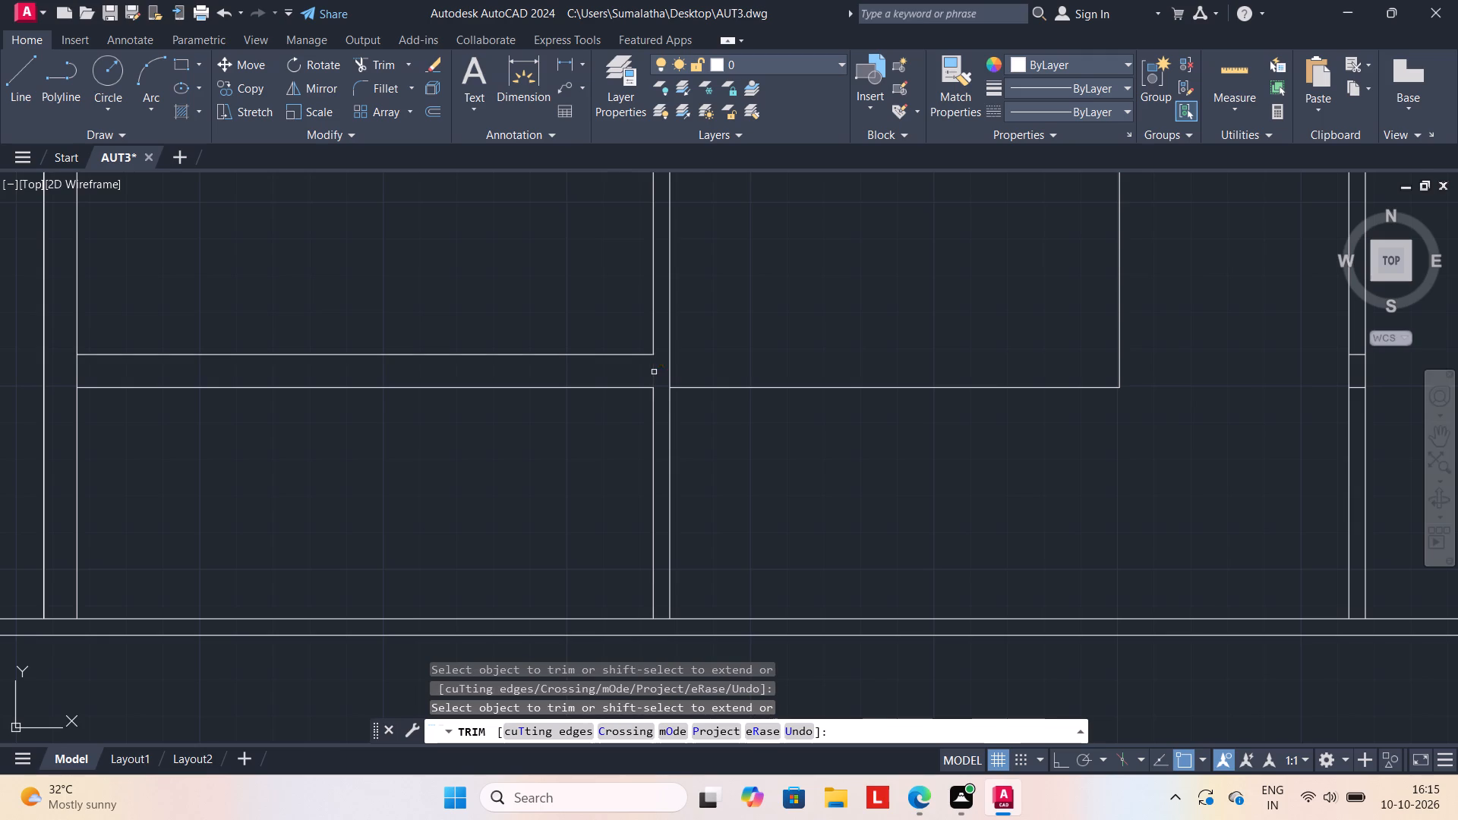
# Trim the leftover crossing lines and the end of the east column's southernmost partition inside the wall between the middle and east columns.
pyautogui.scroll(-4, 728, 443)
pyautogui.moveTo(772, 467); pyautogui.dragTo(686, 481, button='middle')
pyautogui.scroll(3, 823, 451)
pyautogui.scroll(2, 768, 418)
pyautogui.moveTo(763, 342); pyautogui.dragTo(766, 457)
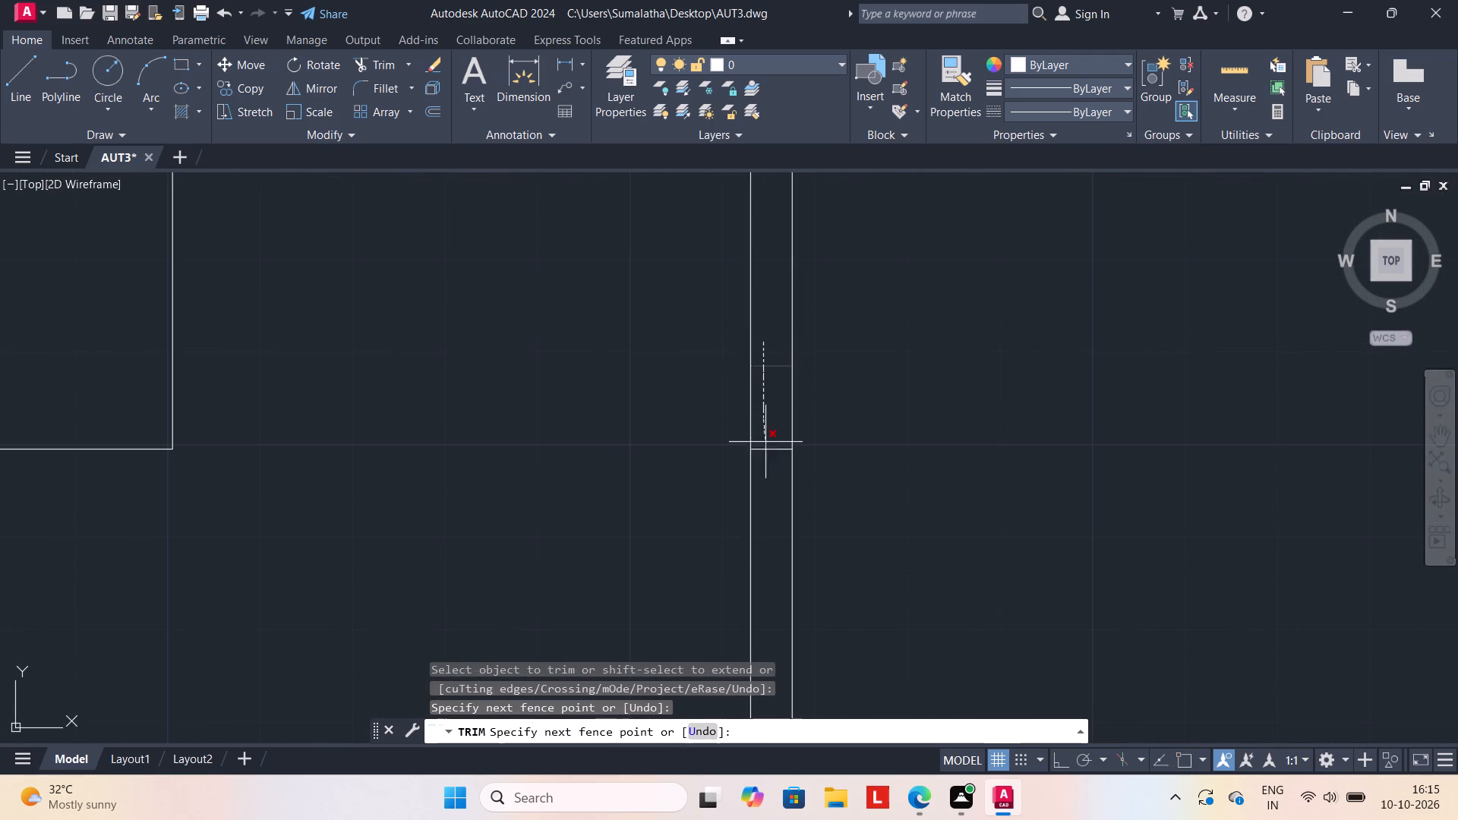
pyautogui.moveTo(766, 457); pyautogui.dragTo(768, 472)
pyautogui.scroll(-4, 772, 488)
pyautogui.scroll(-2, 830, 470)
pyautogui.moveTo(854, 453); pyautogui.dragTo(816, 503, button='middle')
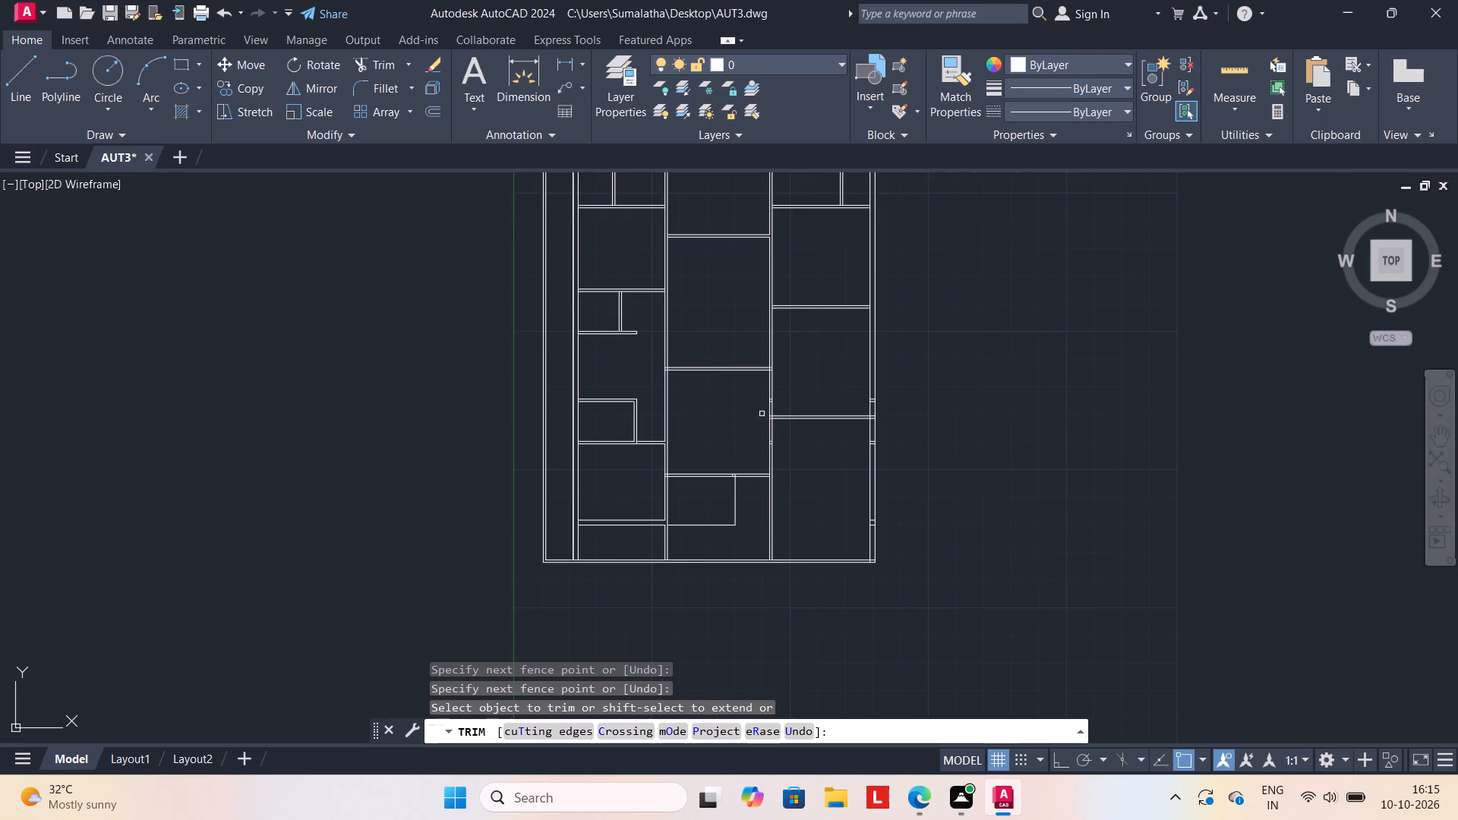
pyautogui.scroll(6, 759, 402)
pyautogui.moveTo(798, 354); pyautogui.dragTo(798, 389)
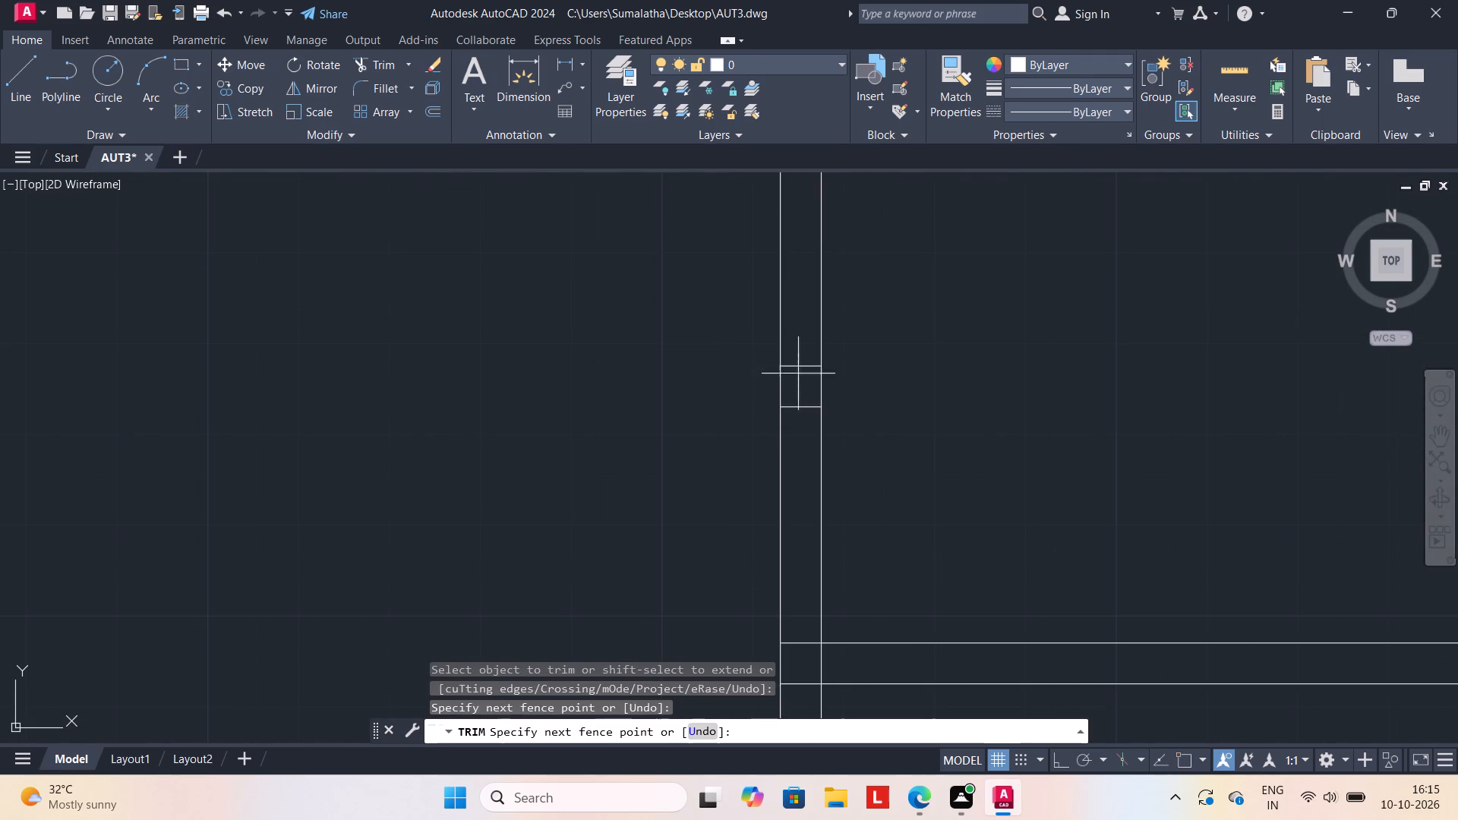
pyautogui.moveTo(798, 389); pyautogui.dragTo(803, 432)
pyautogui.scroll(-1, 809, 515)
pyautogui.moveTo(809, 515); pyautogui.dragTo(833, 301, button='middle')
pyautogui.moveTo(829, 368); pyautogui.dragTo(822, 411)
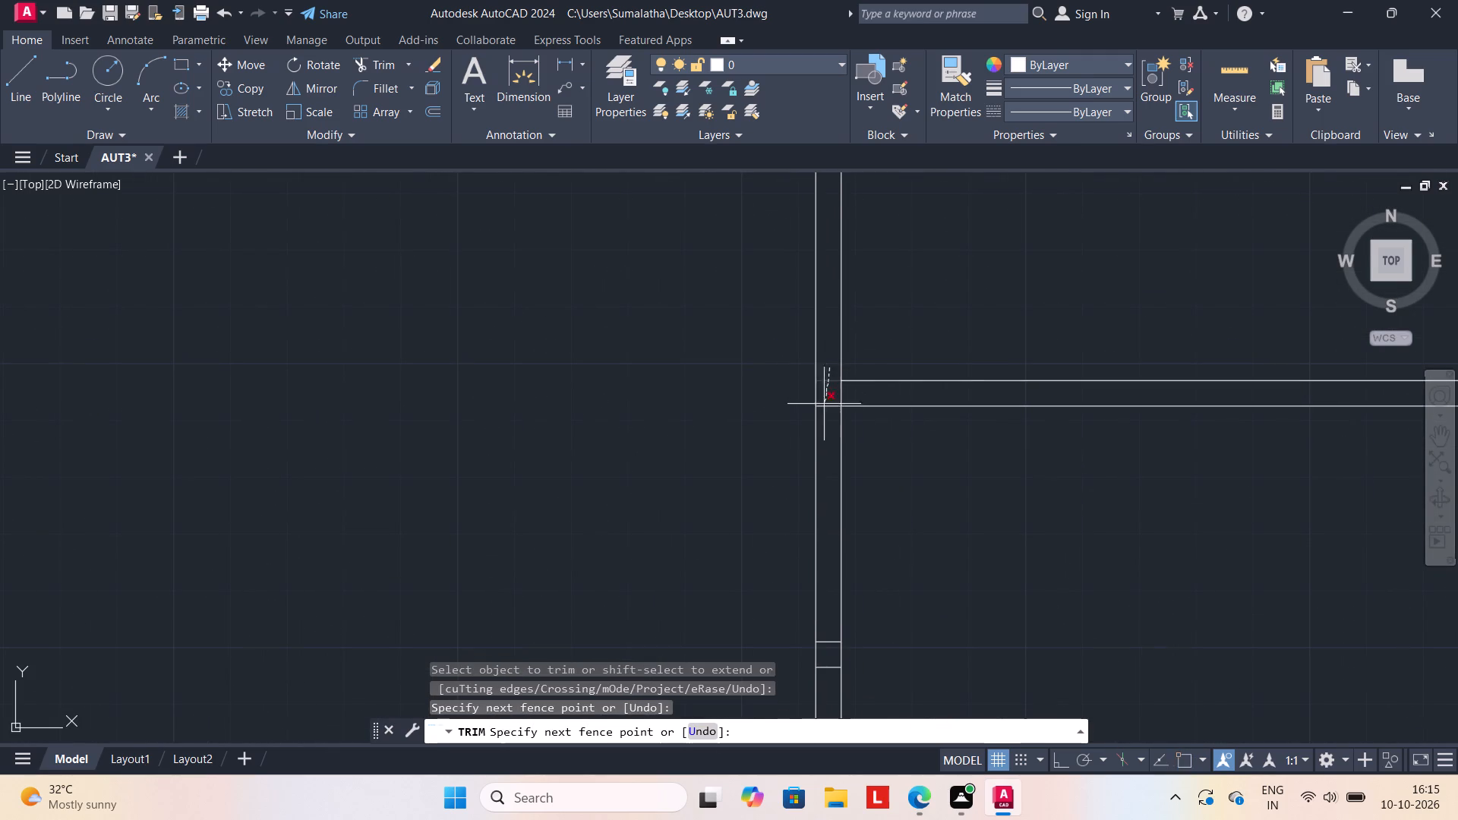
pyautogui.moveTo(822, 411); pyautogui.dragTo(822, 427)
pyautogui.scroll(-2, 856, 475)
pyautogui.moveTo(871, 485); pyautogui.dragTo(864, 348, button='middle')
pyautogui.scroll(4, 846, 427)
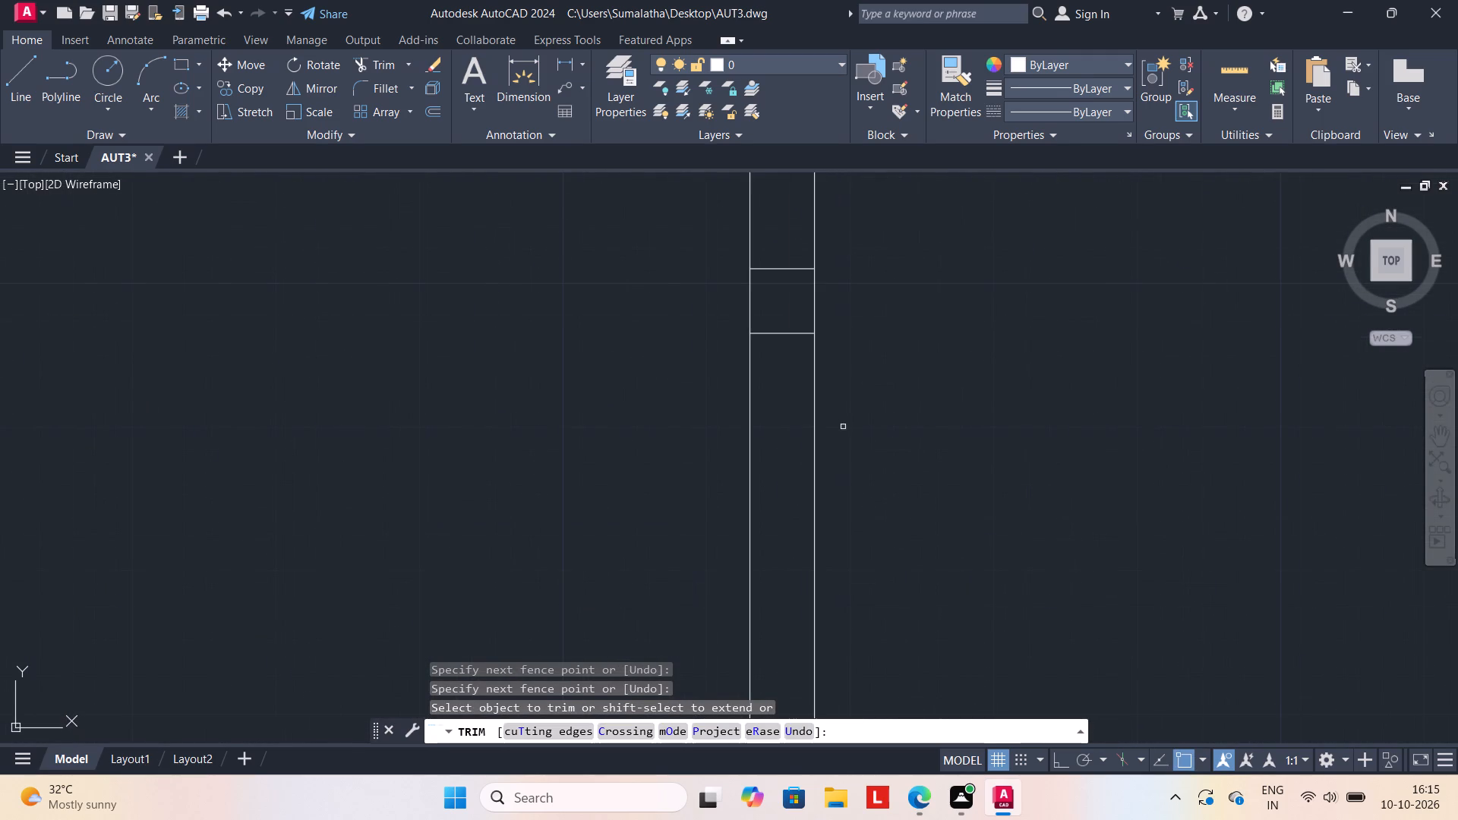
pyautogui.moveTo(778, 228); pyautogui.dragTo(777, 395)
pyautogui.scroll(-3, 791, 406)
pyautogui.scroll(-2, 924, 450)
pyautogui.moveTo(923, 441); pyautogui.dragTo(923, 412, button='middle')
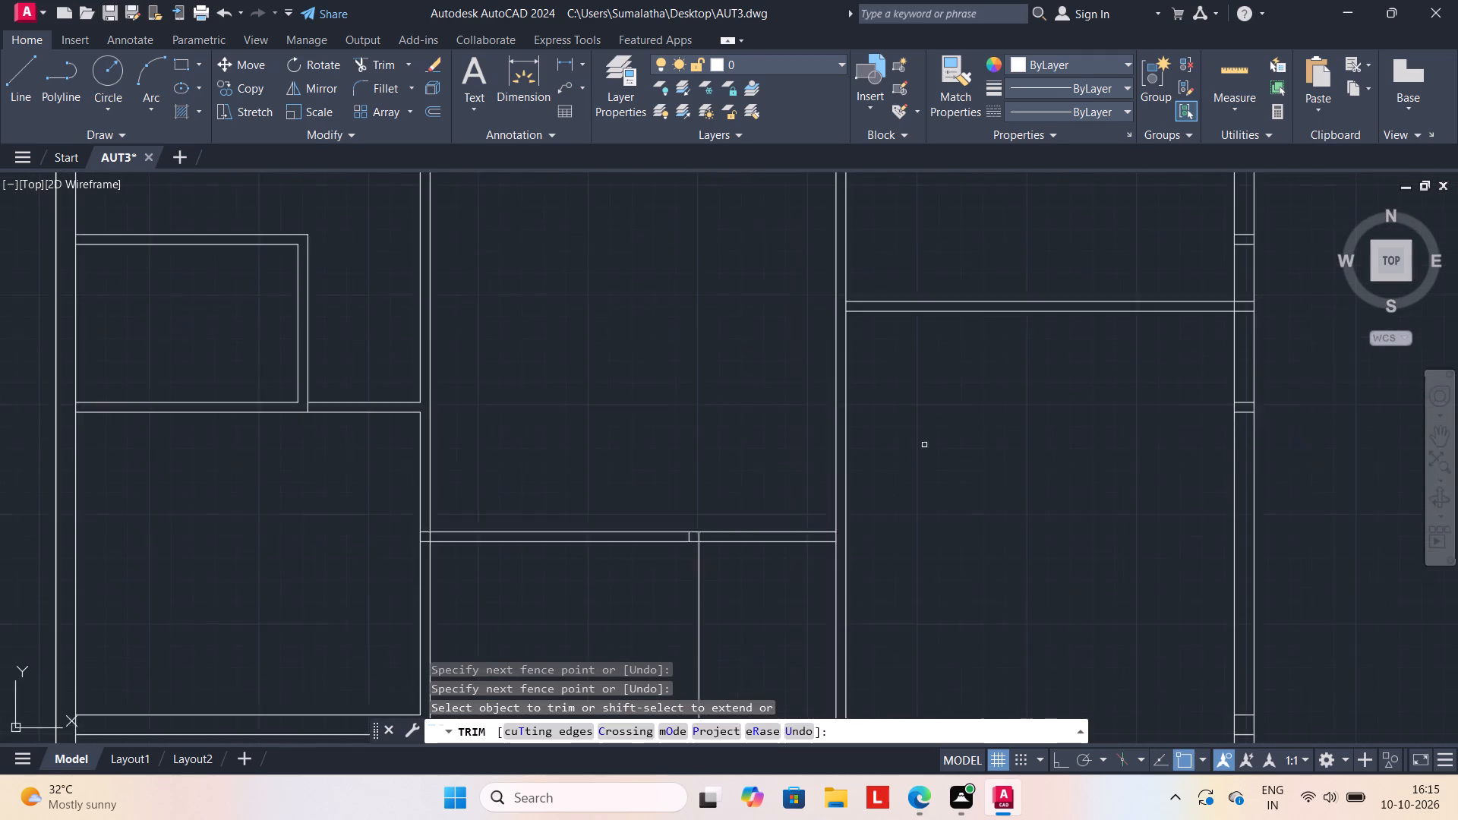
# Trim the short stub line inside the middle column's southernmost horizontal partition, above the partly drawn room's east side.
pyautogui.moveTo(923, 412); pyautogui.dragTo(920, 222, button='middle')
pyautogui.scroll(3, 663, 314)
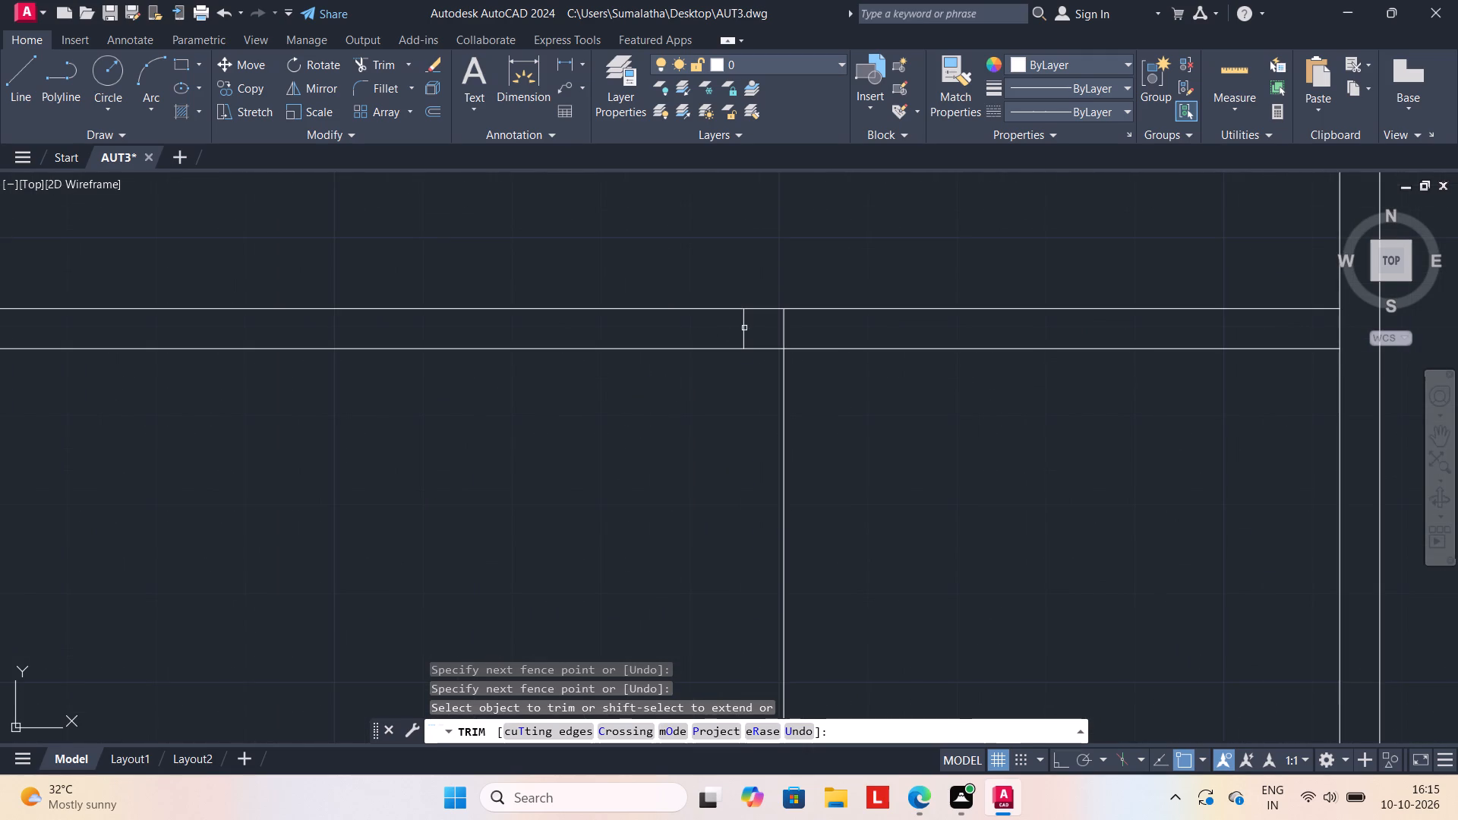
pyautogui.click(744, 328)
# Trim the southernmost leftover crossing lines inside the east outer wall and clean up the building's southeast corner.
pyautogui.scroll(-7, 725, 375)
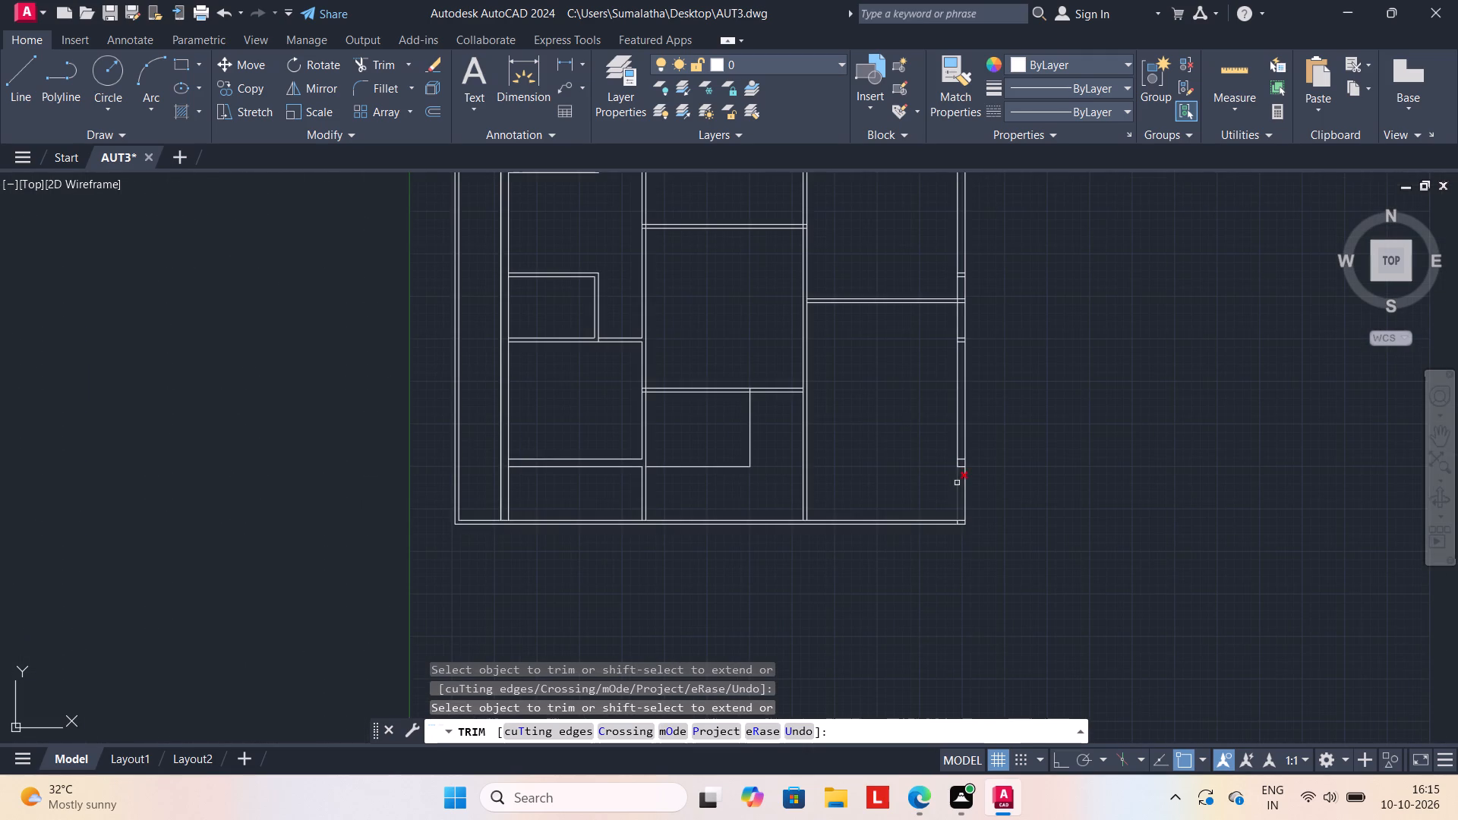
pyautogui.scroll(4, 957, 483)
pyautogui.moveTo(966, 325); pyautogui.dragTo(965, 425)
pyautogui.scroll(-2, 898, 520)
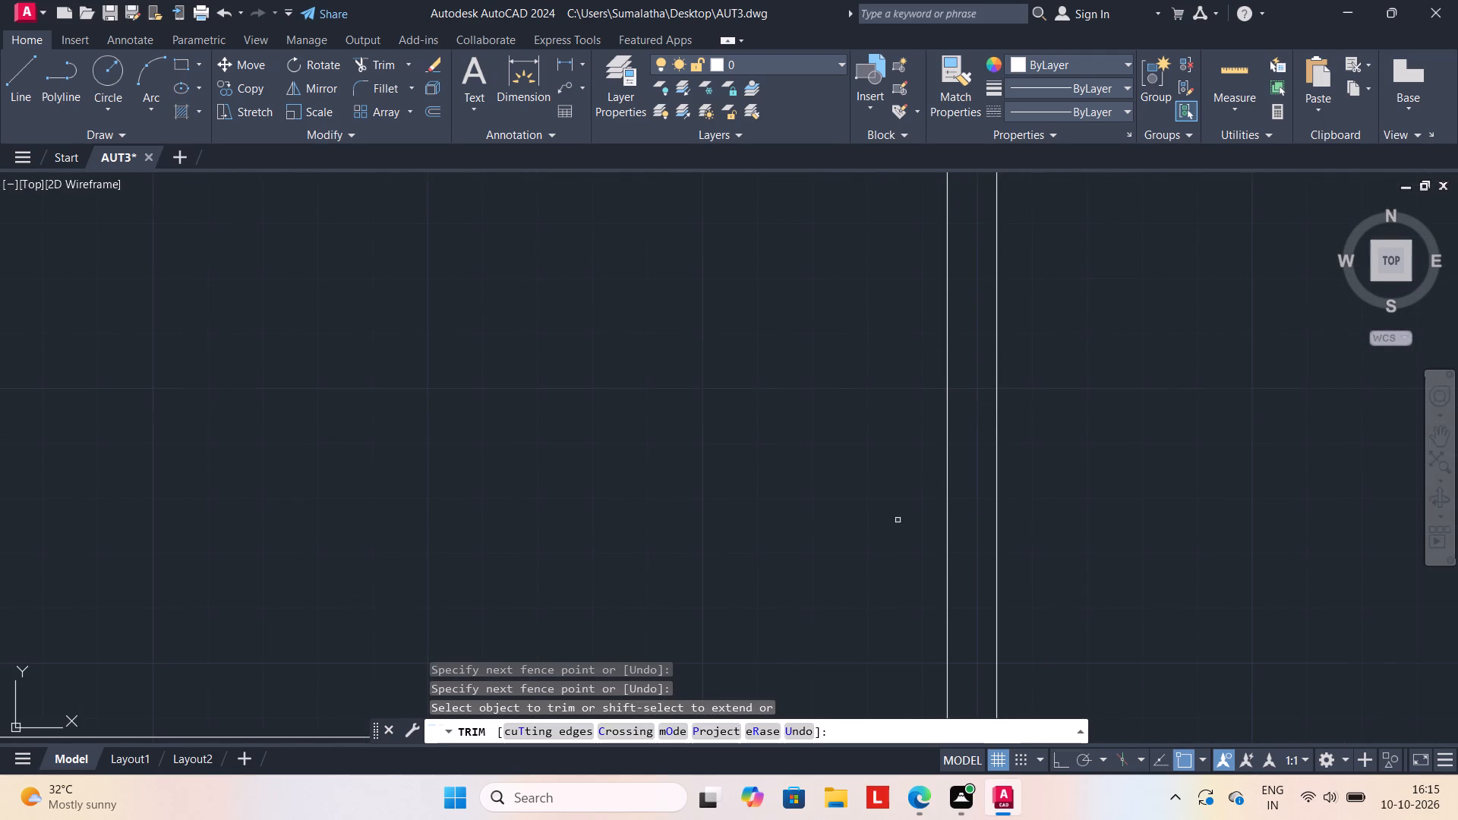
pyautogui.scroll(-1, 893, 523)
pyautogui.moveTo(860, 521); pyautogui.dragTo(846, 390, button='middle')
pyautogui.scroll(4, 874, 445)
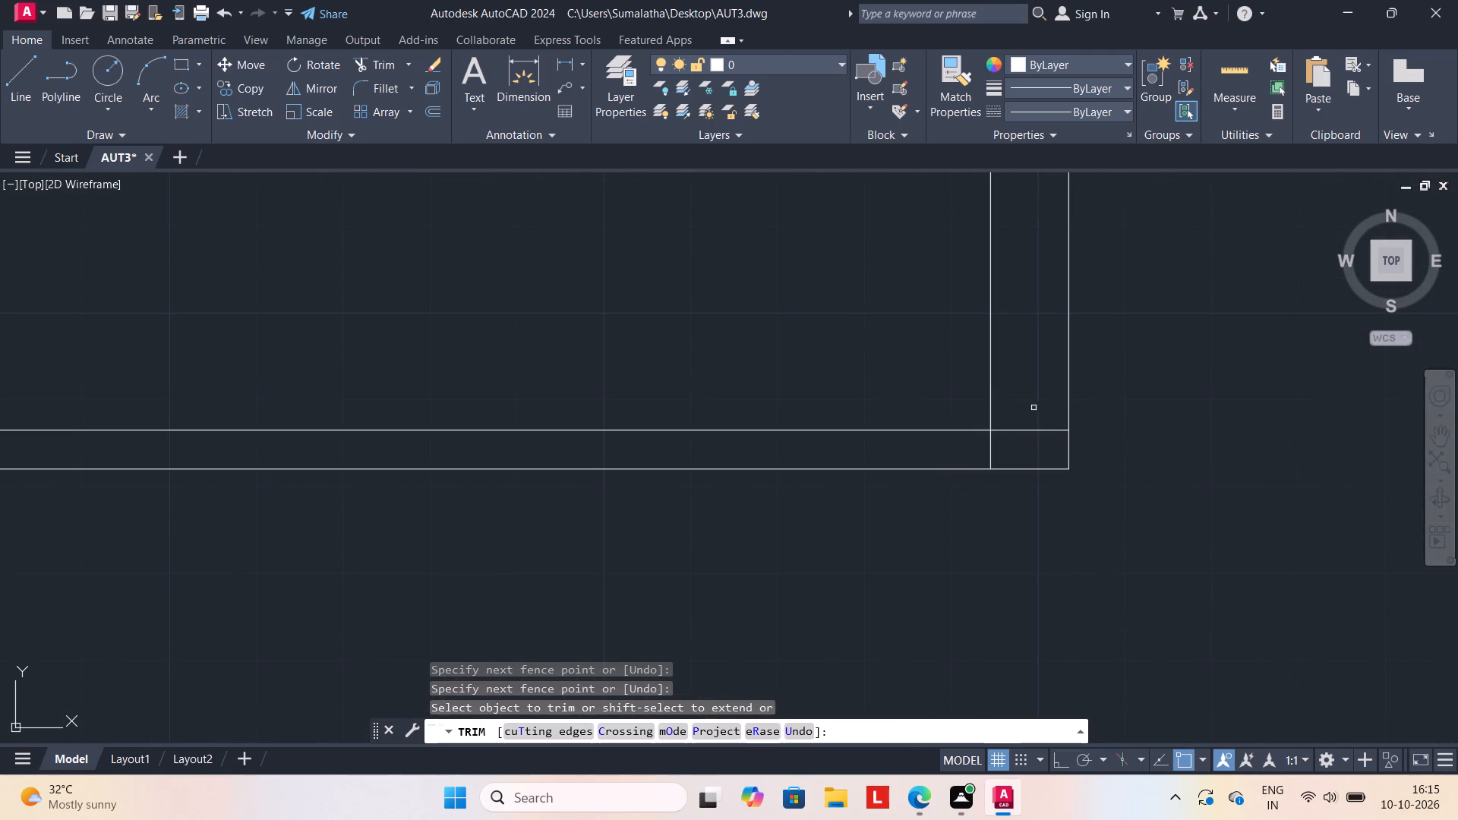
pyautogui.moveTo(1029, 415); pyautogui.dragTo(1018, 446)
pyautogui.moveTo(1011, 451); pyautogui.dragTo(961, 456)
# Trim the remaining leftover crossing lines and the end of the east column's southernmost partition inside the east outer wall.
pyautogui.scroll(-4, 958, 452)
pyautogui.scroll(-2, 892, 410)
pyautogui.scroll(-2, 870, 331)
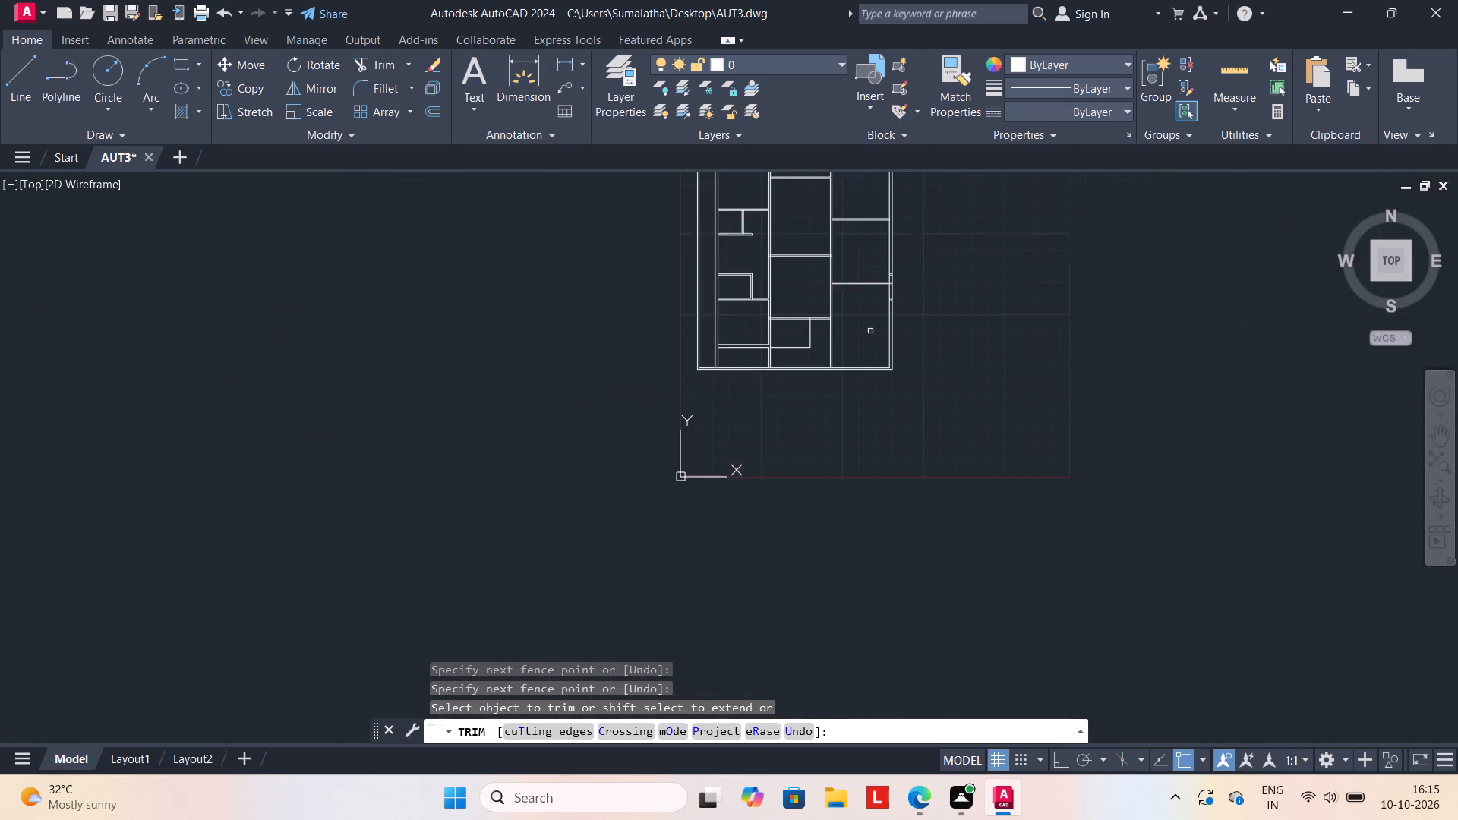
pyautogui.moveTo(869, 329); pyautogui.dragTo(875, 458, button='middle')
pyautogui.scroll(3, 903, 422)
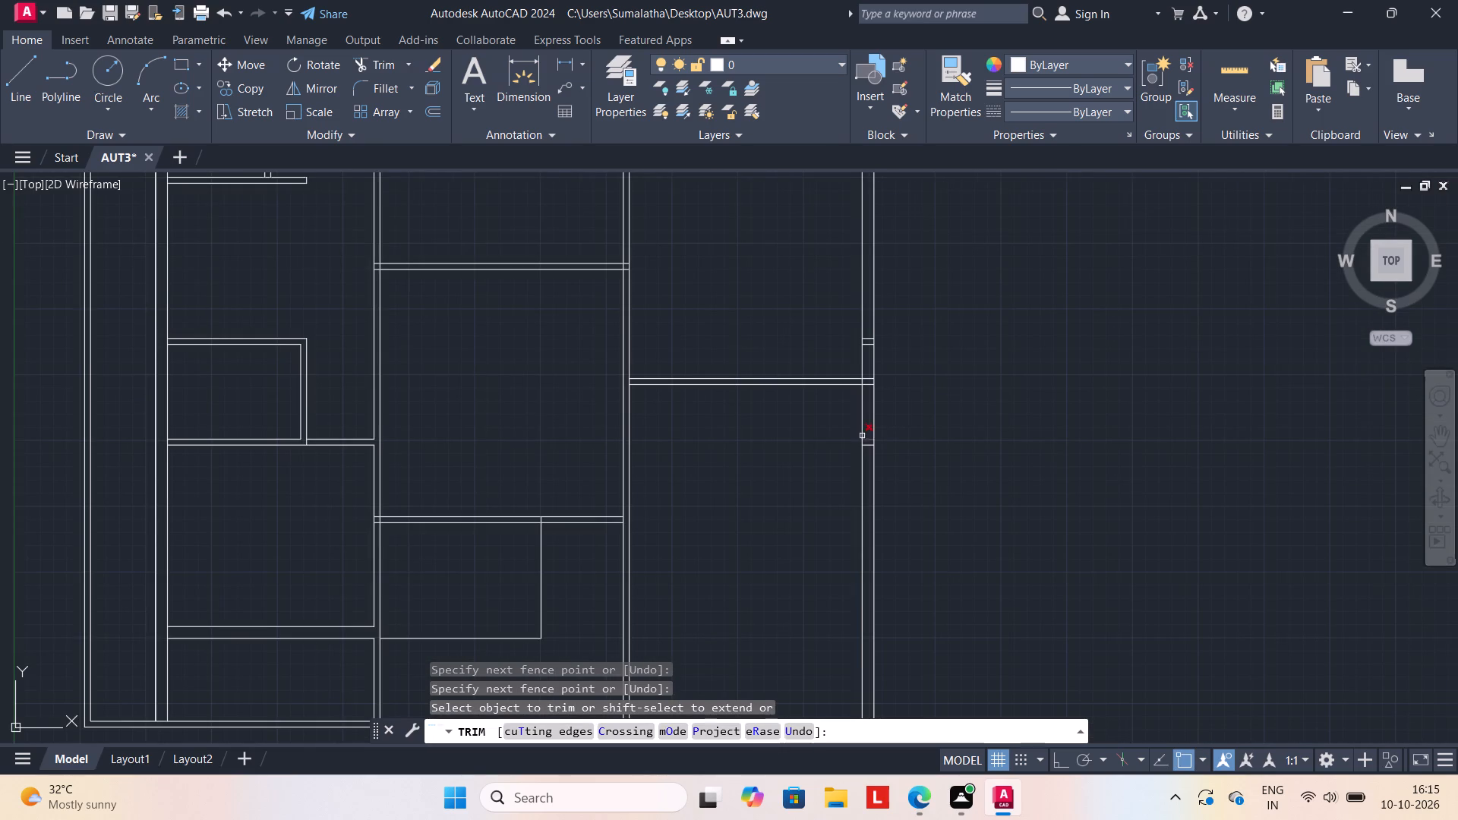
pyautogui.scroll(4, 861, 435)
pyautogui.moveTo(876, 421); pyautogui.dragTo(891, 509)
pyautogui.scroll(-3, 891, 449)
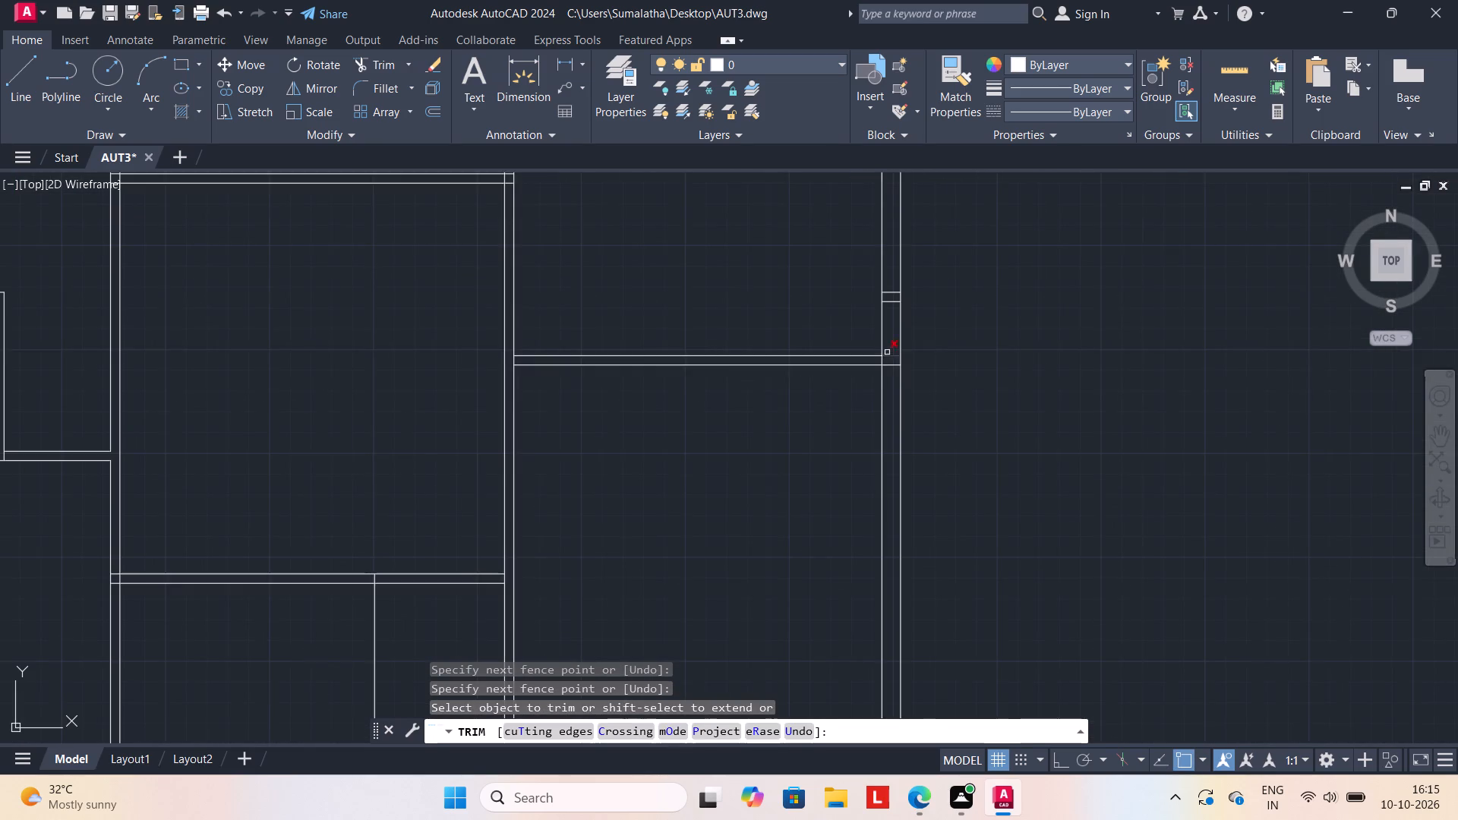
pyautogui.scroll(3, 888, 349)
pyautogui.moveTo(890, 358); pyautogui.dragTo(895, 465)
pyautogui.scroll(-3, 895, 393)
pyautogui.moveTo(885, 372); pyautogui.dragTo(904, 480, button='middle')
pyautogui.scroll(2, 907, 432)
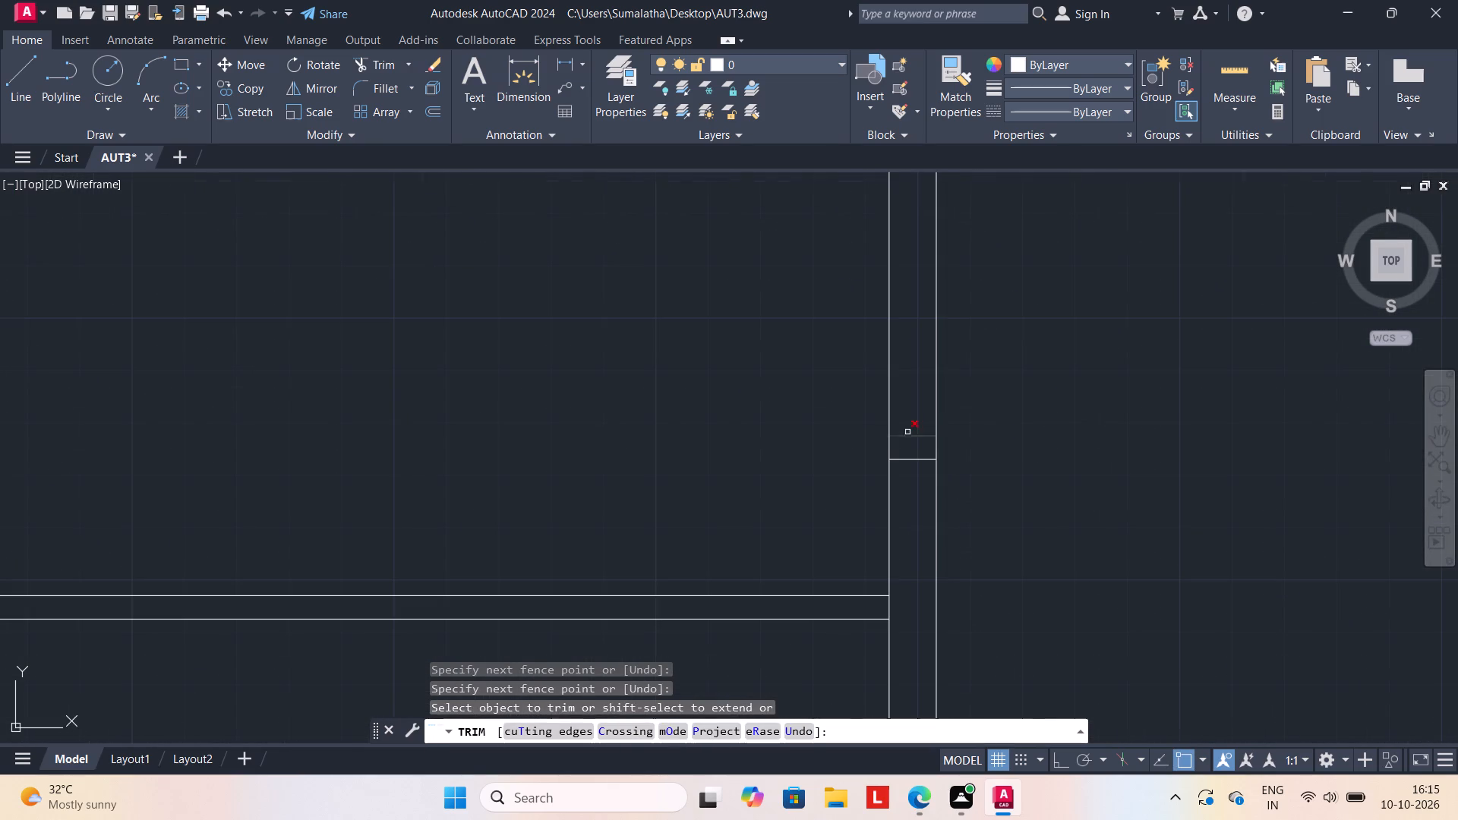
pyautogui.moveTo(912, 418); pyautogui.dragTo(914, 506)
pyautogui.scroll(-3, 913, 488)
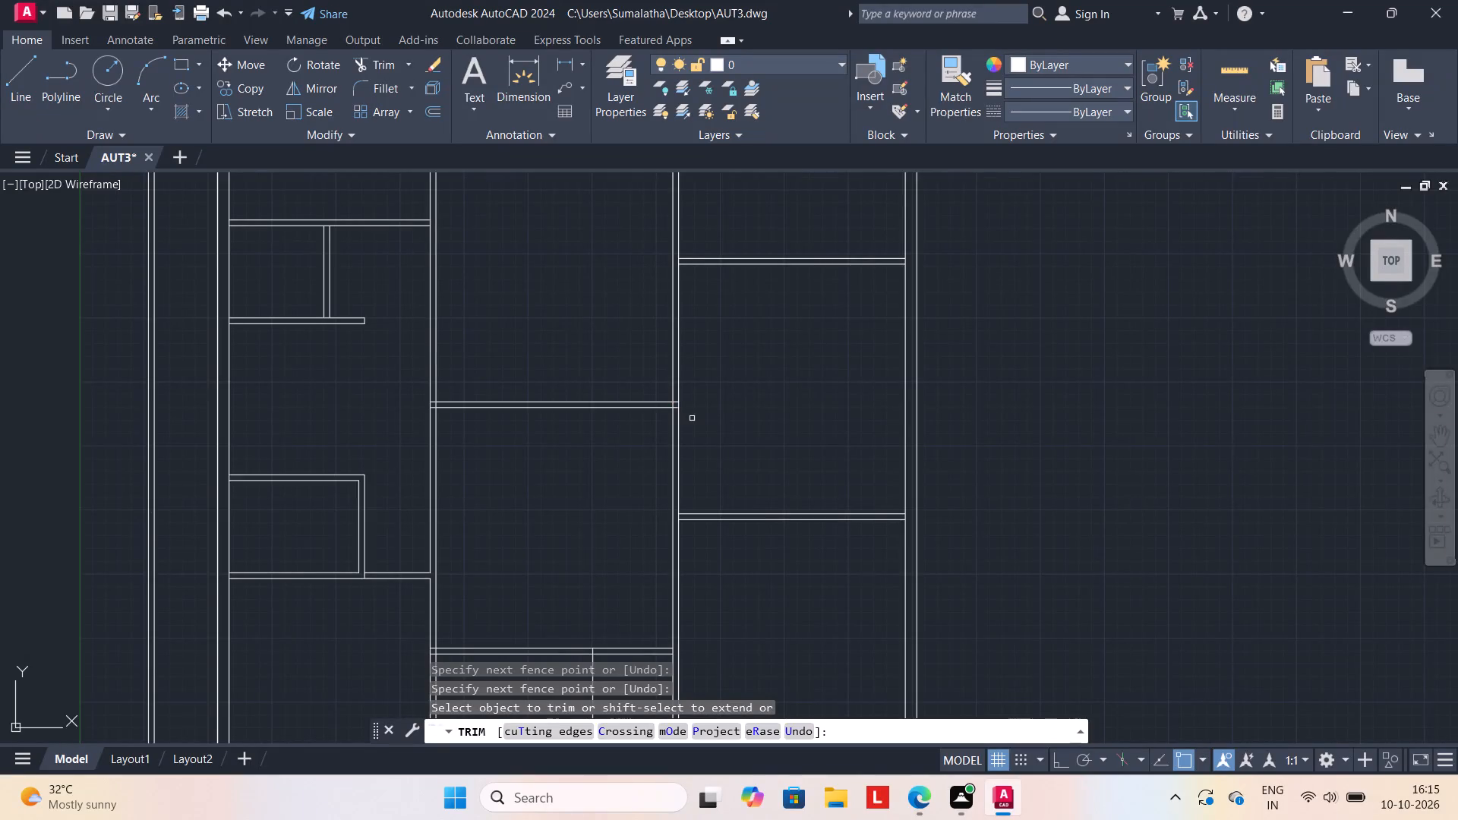
# Trim the end of the middle column's central horizontal partition inside the wall between the middle and east columns.
pyautogui.scroll(3, 669, 402)
pyautogui.moveTo(680, 393); pyautogui.dragTo(684, 449)
pyautogui.scroll(-4, 760, 429)
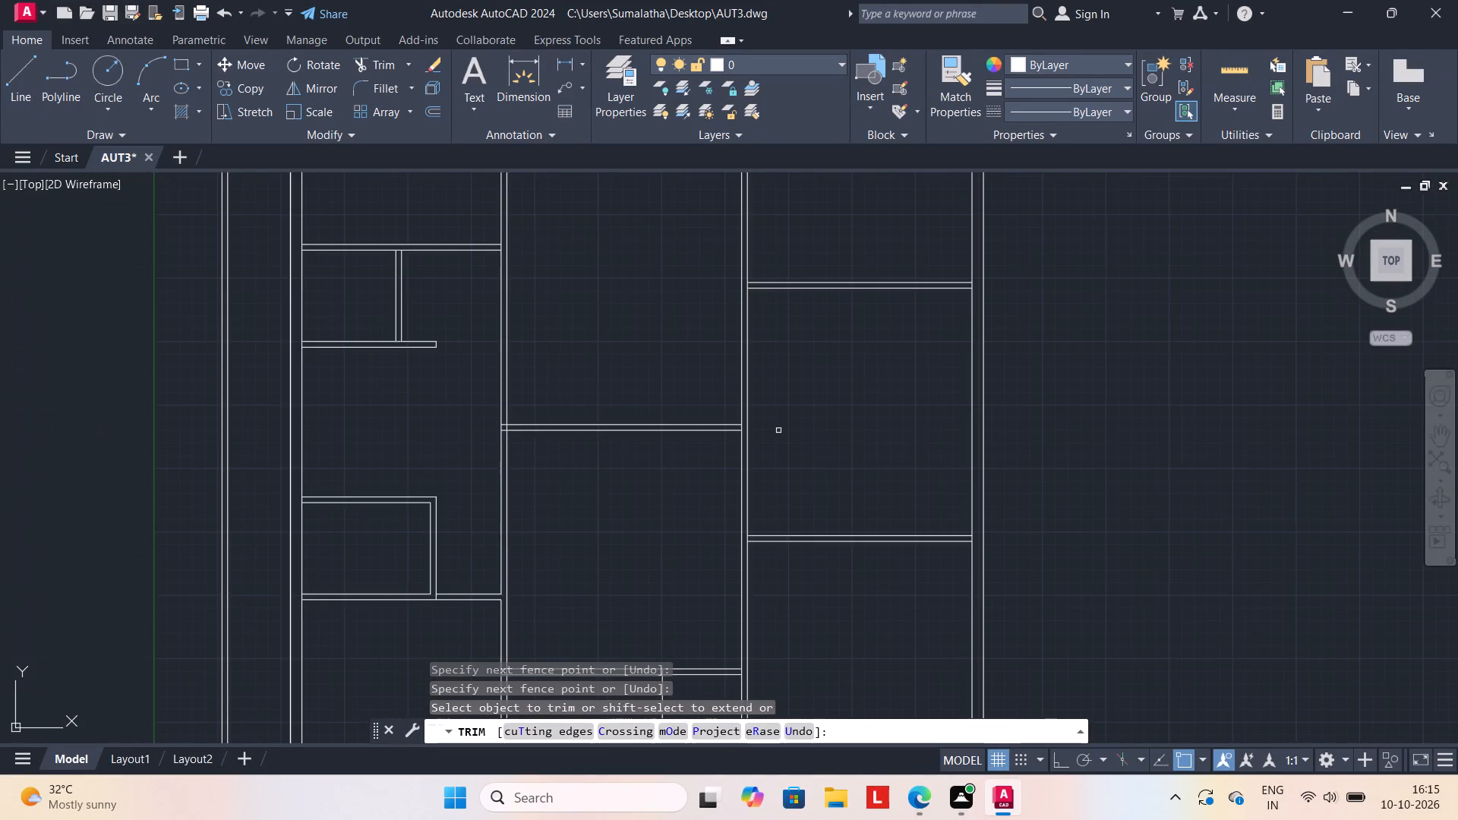
pyautogui.scroll(-2, 778, 430)
pyautogui.moveTo(800, 427); pyautogui.dragTo(851, 427, button='middle')
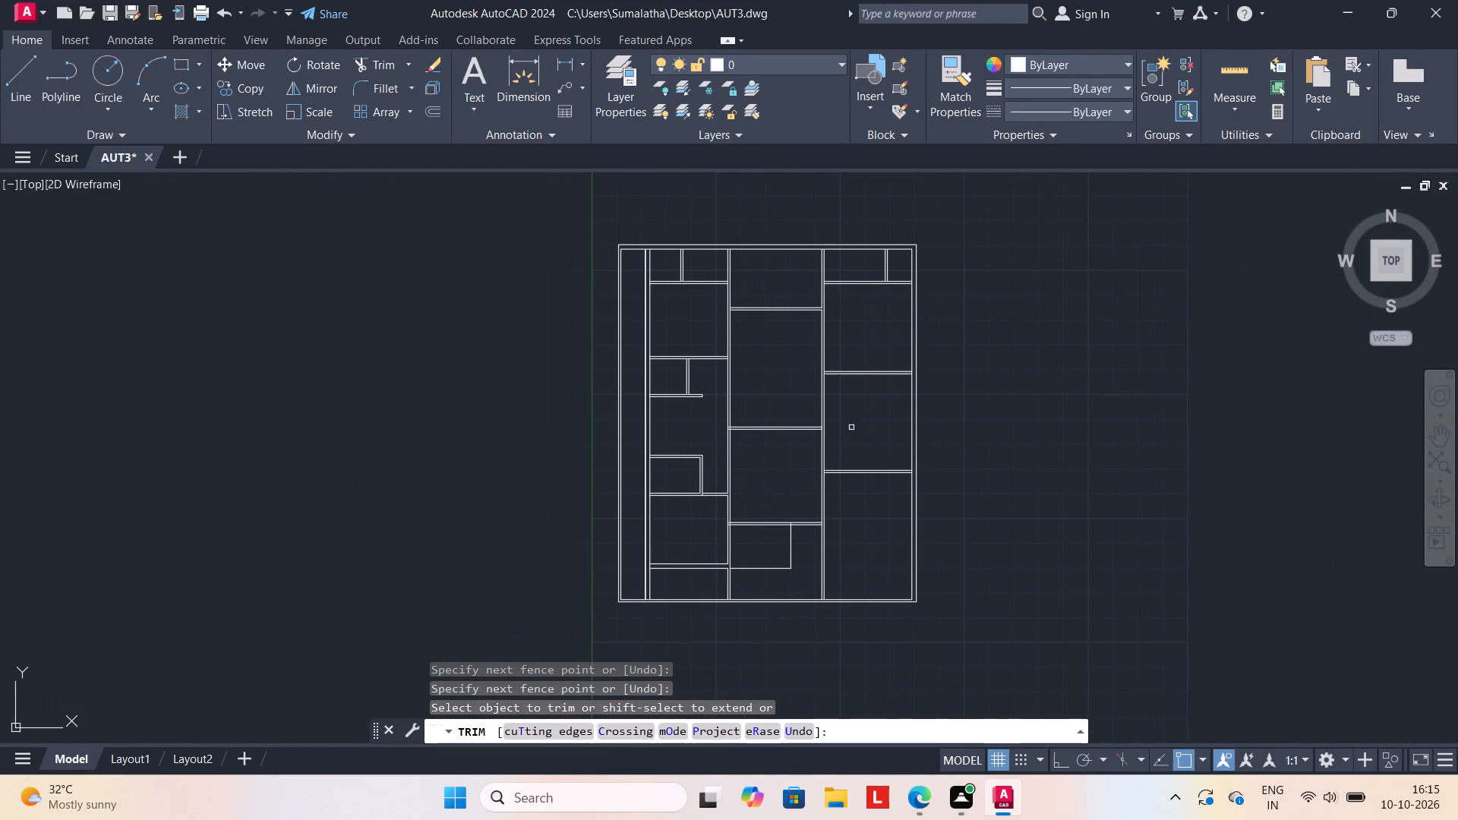
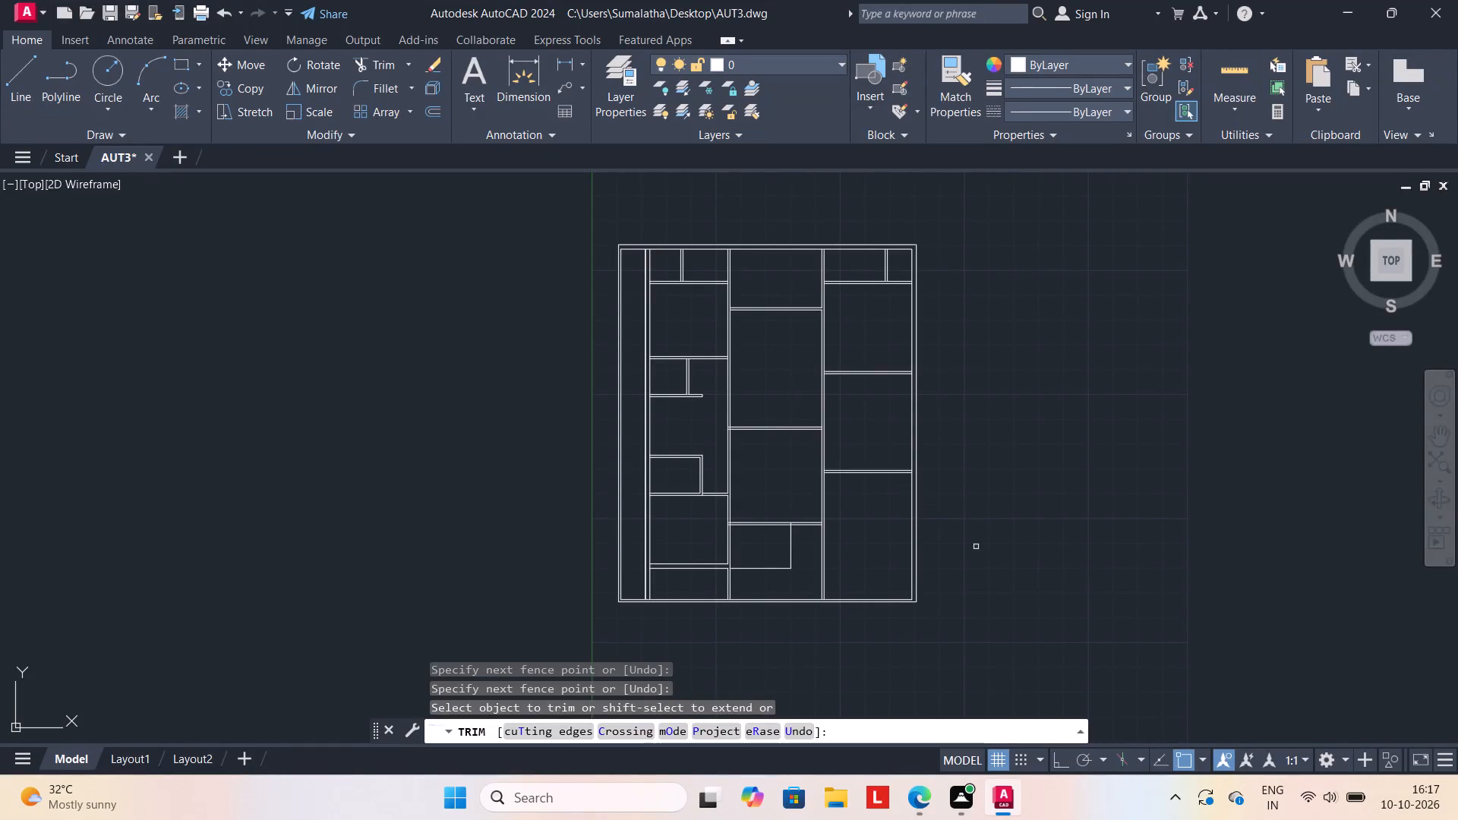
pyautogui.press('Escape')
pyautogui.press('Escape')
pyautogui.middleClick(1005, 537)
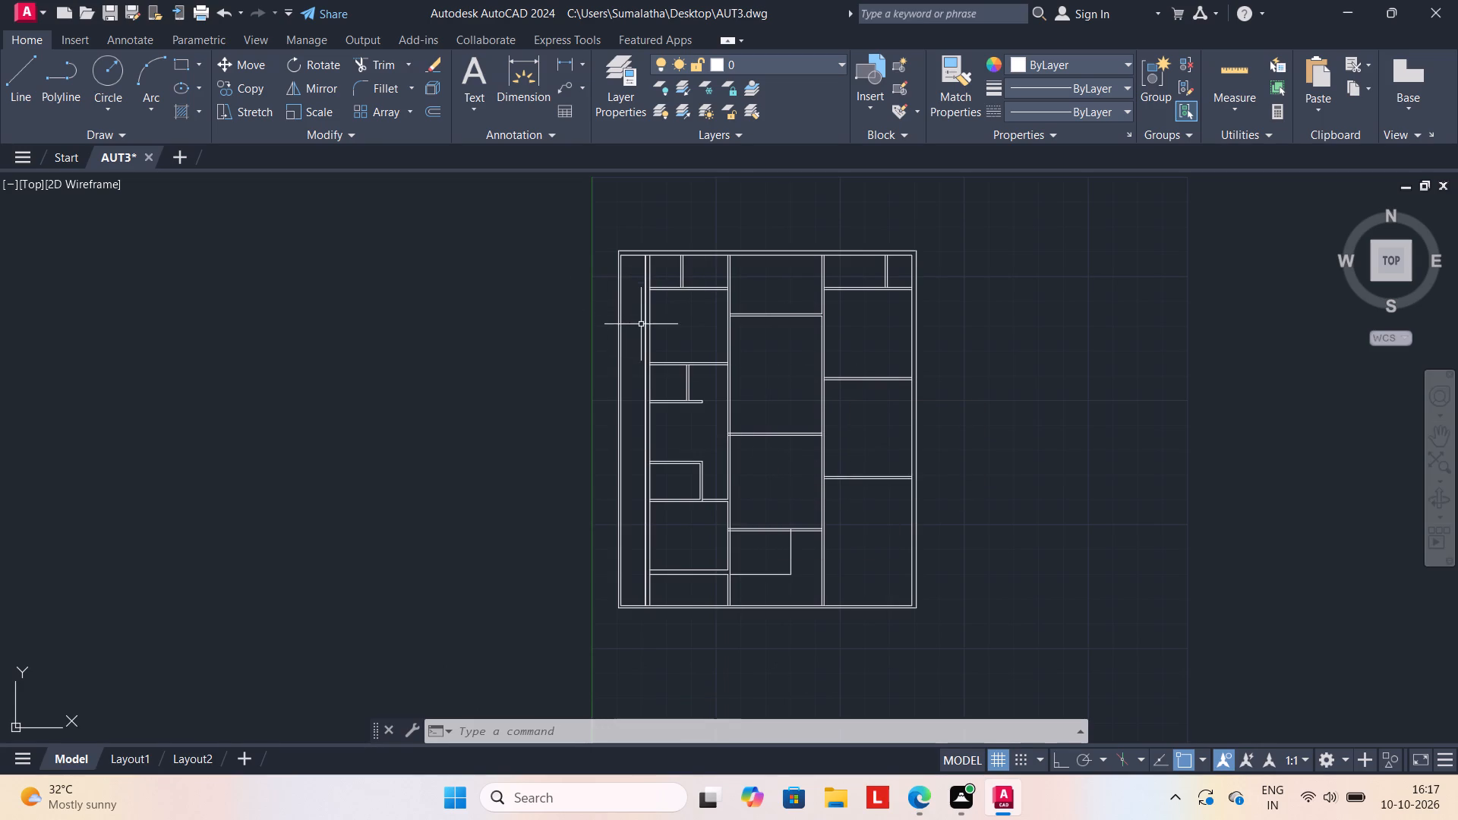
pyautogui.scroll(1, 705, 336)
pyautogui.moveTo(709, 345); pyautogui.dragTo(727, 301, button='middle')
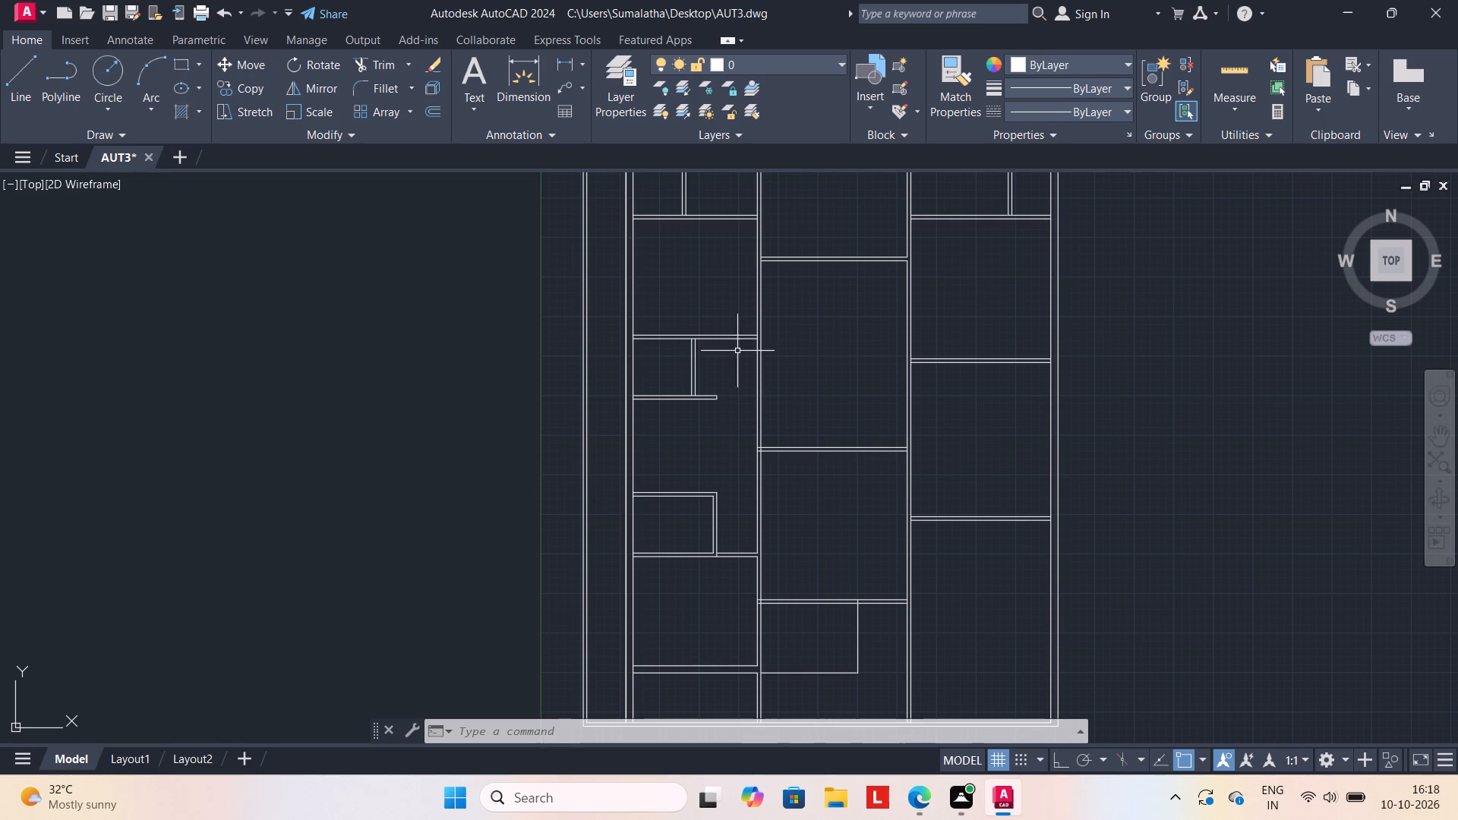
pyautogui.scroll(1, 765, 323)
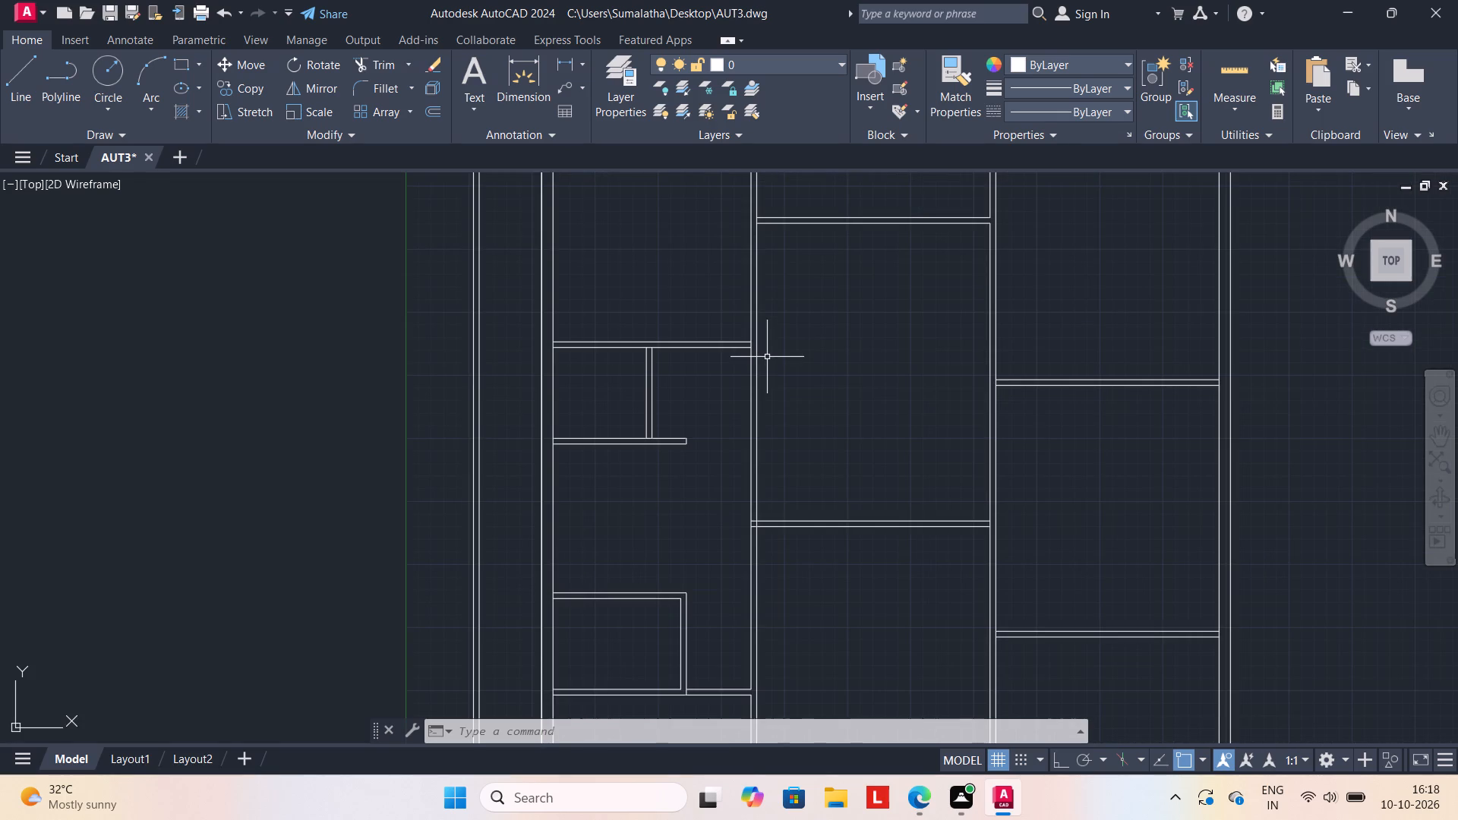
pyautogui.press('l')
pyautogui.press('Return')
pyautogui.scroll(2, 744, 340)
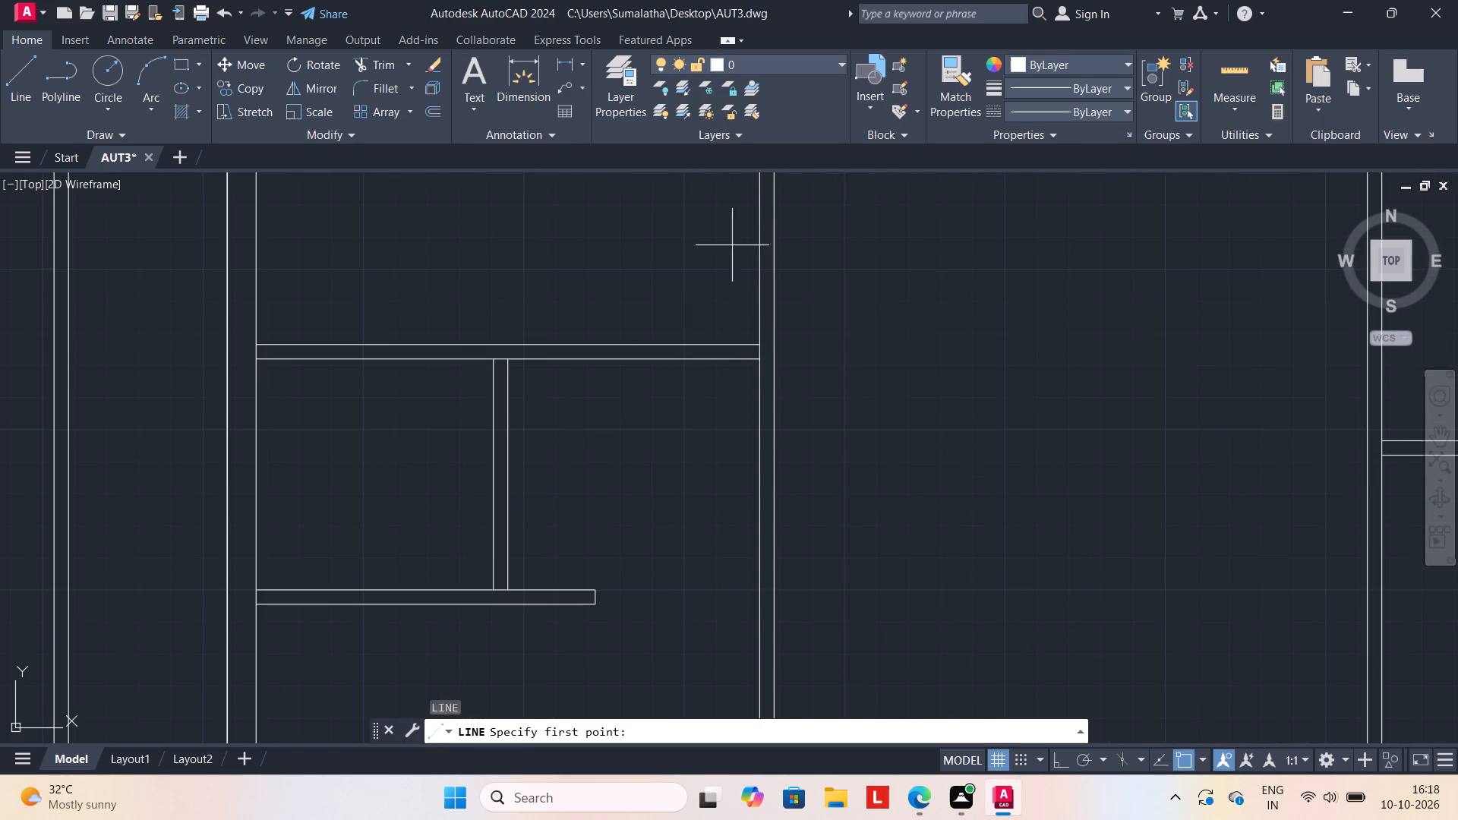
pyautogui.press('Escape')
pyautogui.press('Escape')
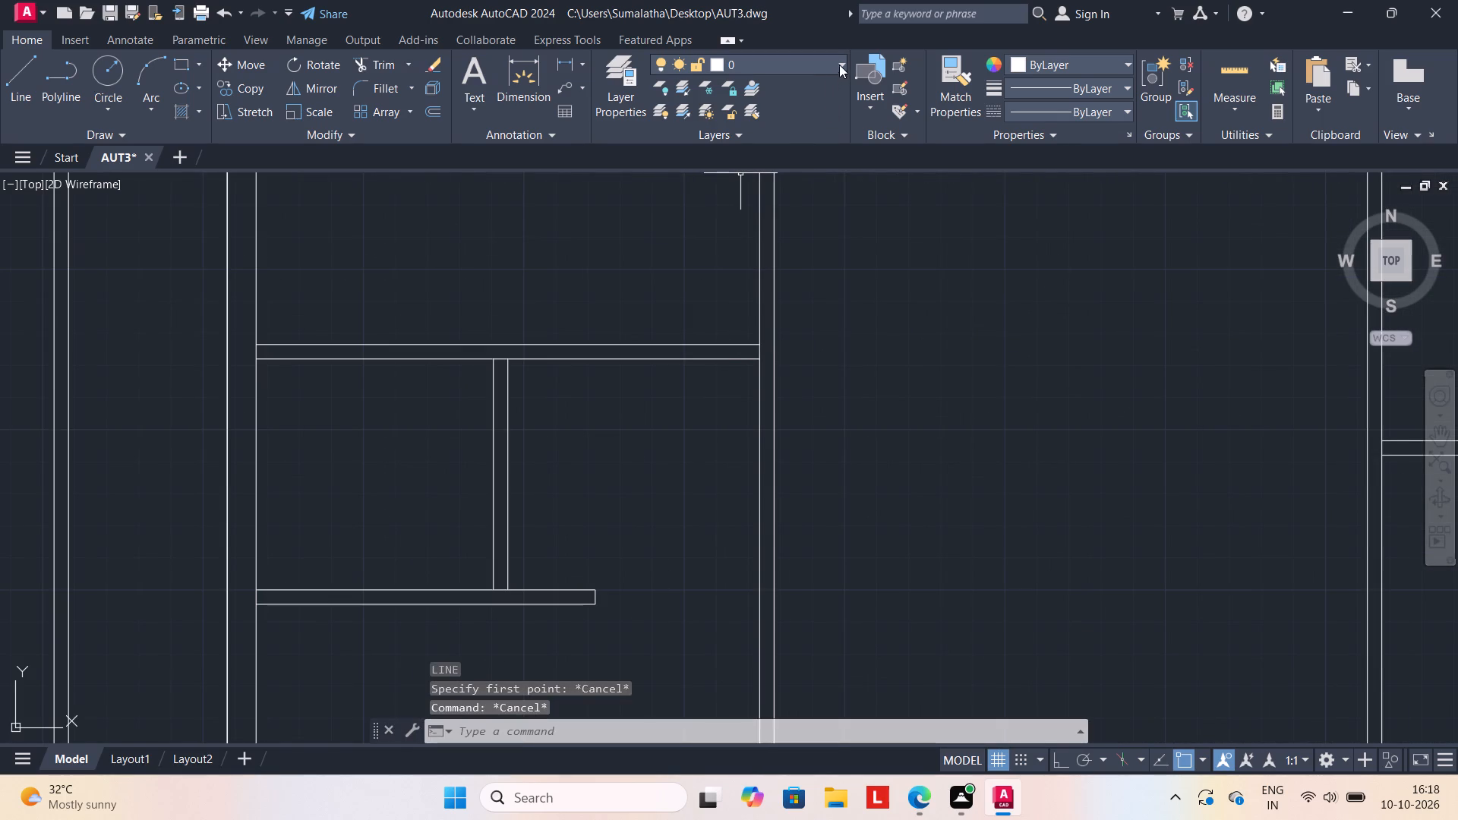
# Assign all walls and partitions of the whole building plan to the WALL layer.
pyautogui.scroll(-3, 839, 118)
pyautogui.scroll(-6, 878, 274)
pyautogui.moveTo(902, 330); pyautogui.dragTo(860, 350, button='middle')
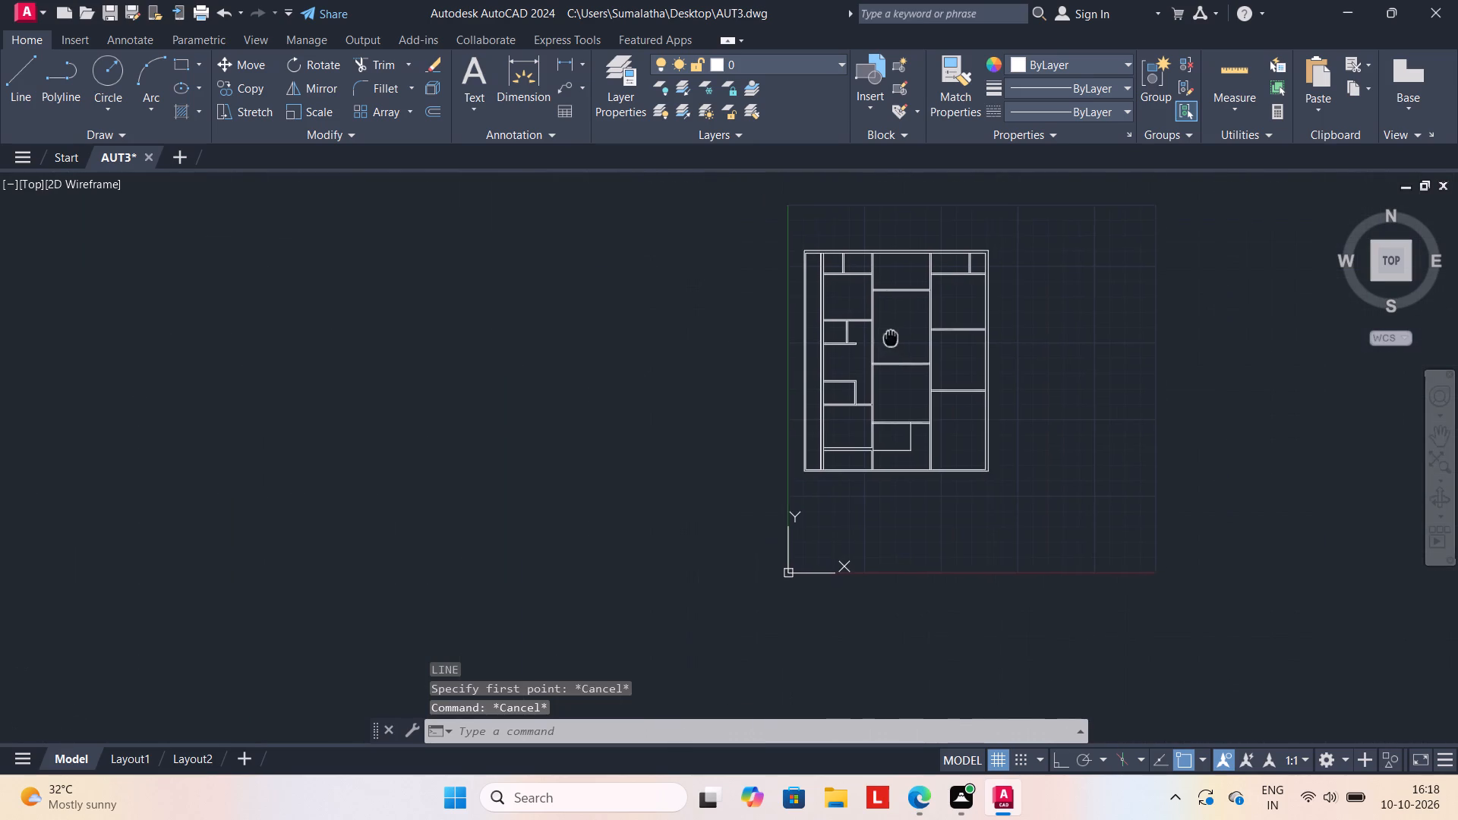
pyautogui.moveTo(860, 350); pyautogui.dragTo(846, 352, button='middle')
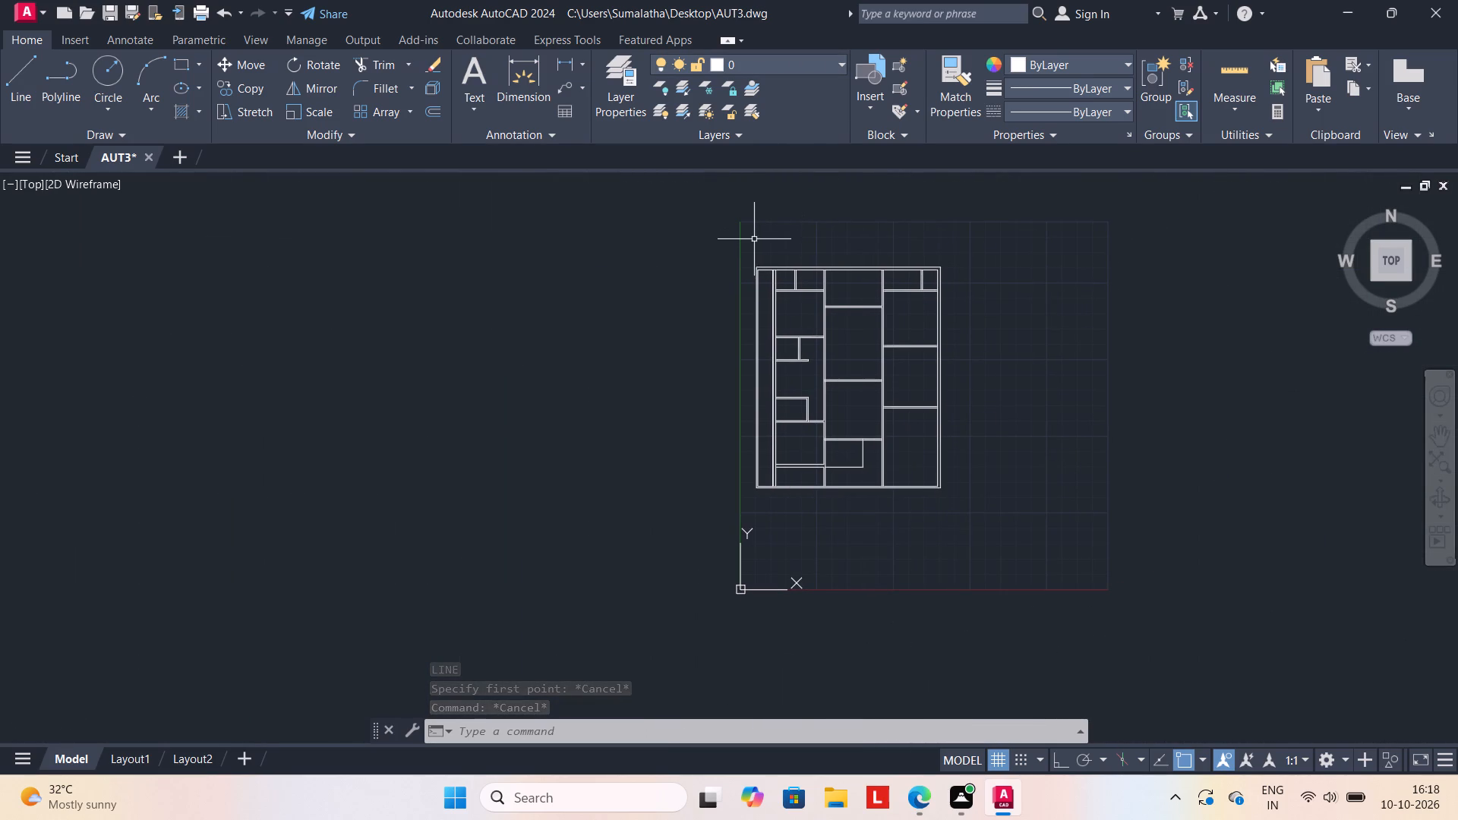
pyautogui.click(749, 243)
pyautogui.moveTo(748, 242); pyautogui.dragTo(994, 519)
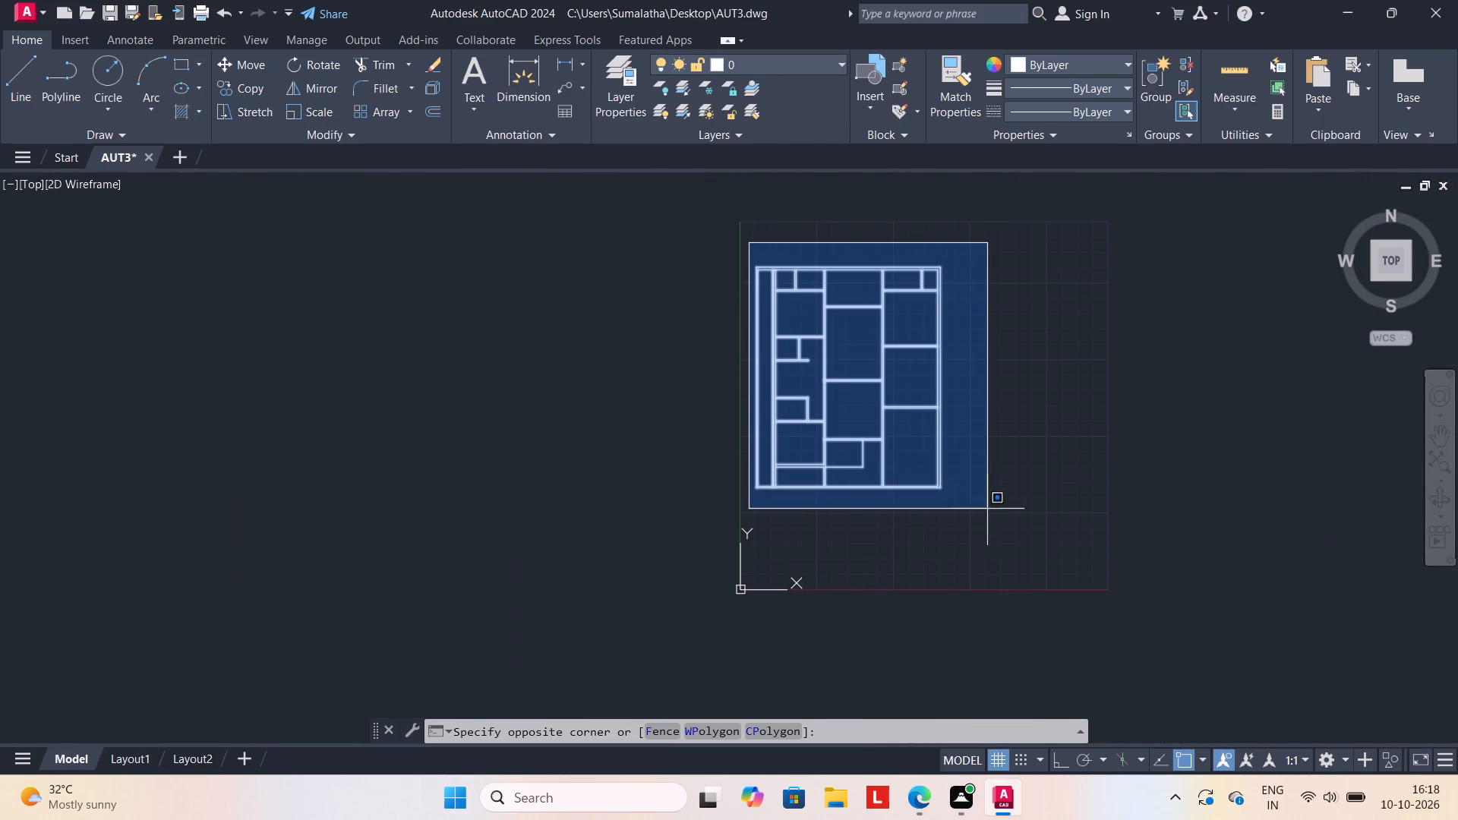
pyautogui.moveTo(994, 519); pyautogui.dragTo(999, 527)
pyautogui.click(1001, 528)
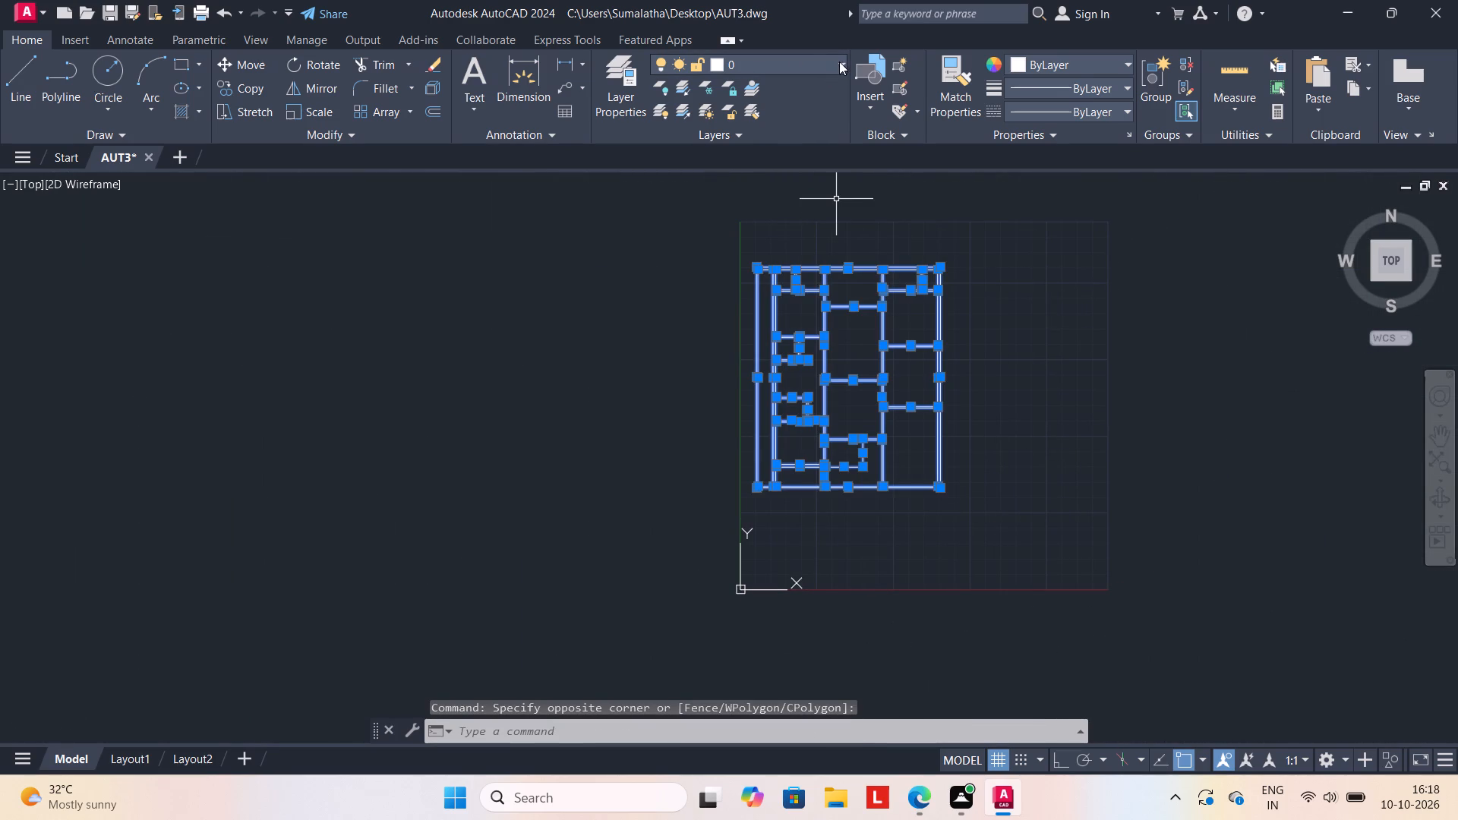
pyautogui.click(840, 61)
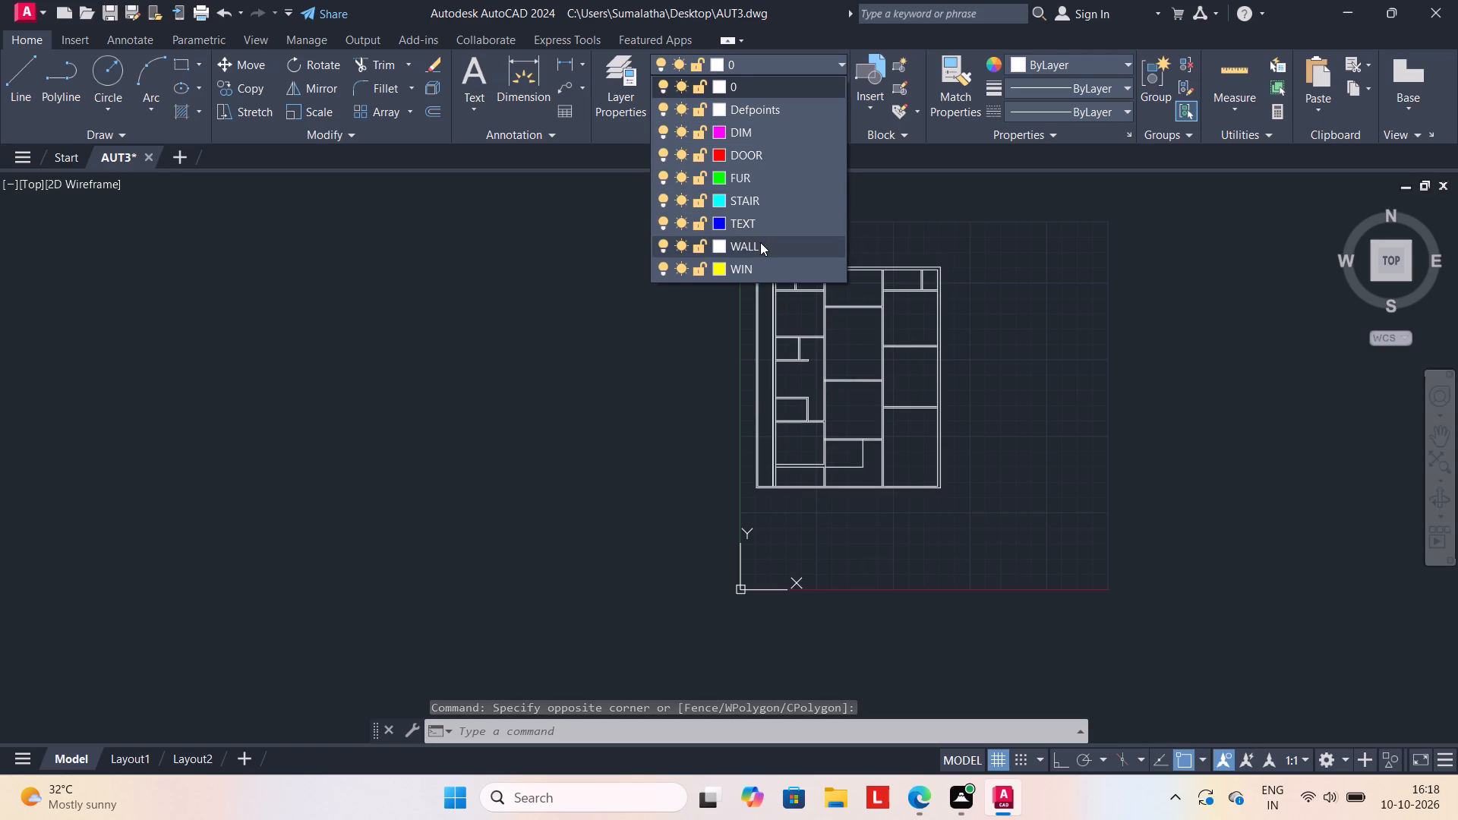
pyautogui.click(760, 242)
pyautogui.click(1041, 328)
pyautogui.press('Escape')
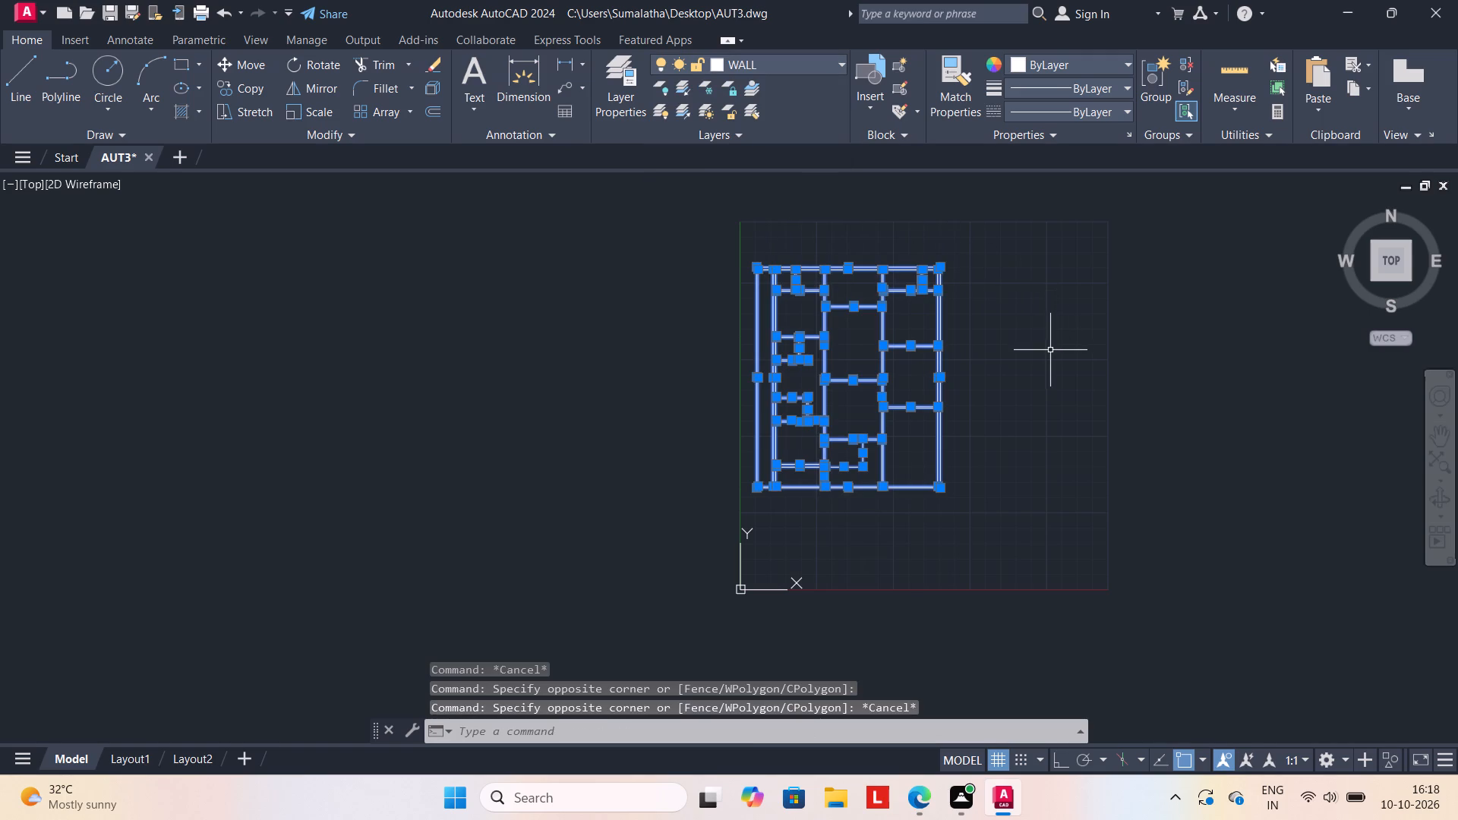
pyautogui.press('Escape')
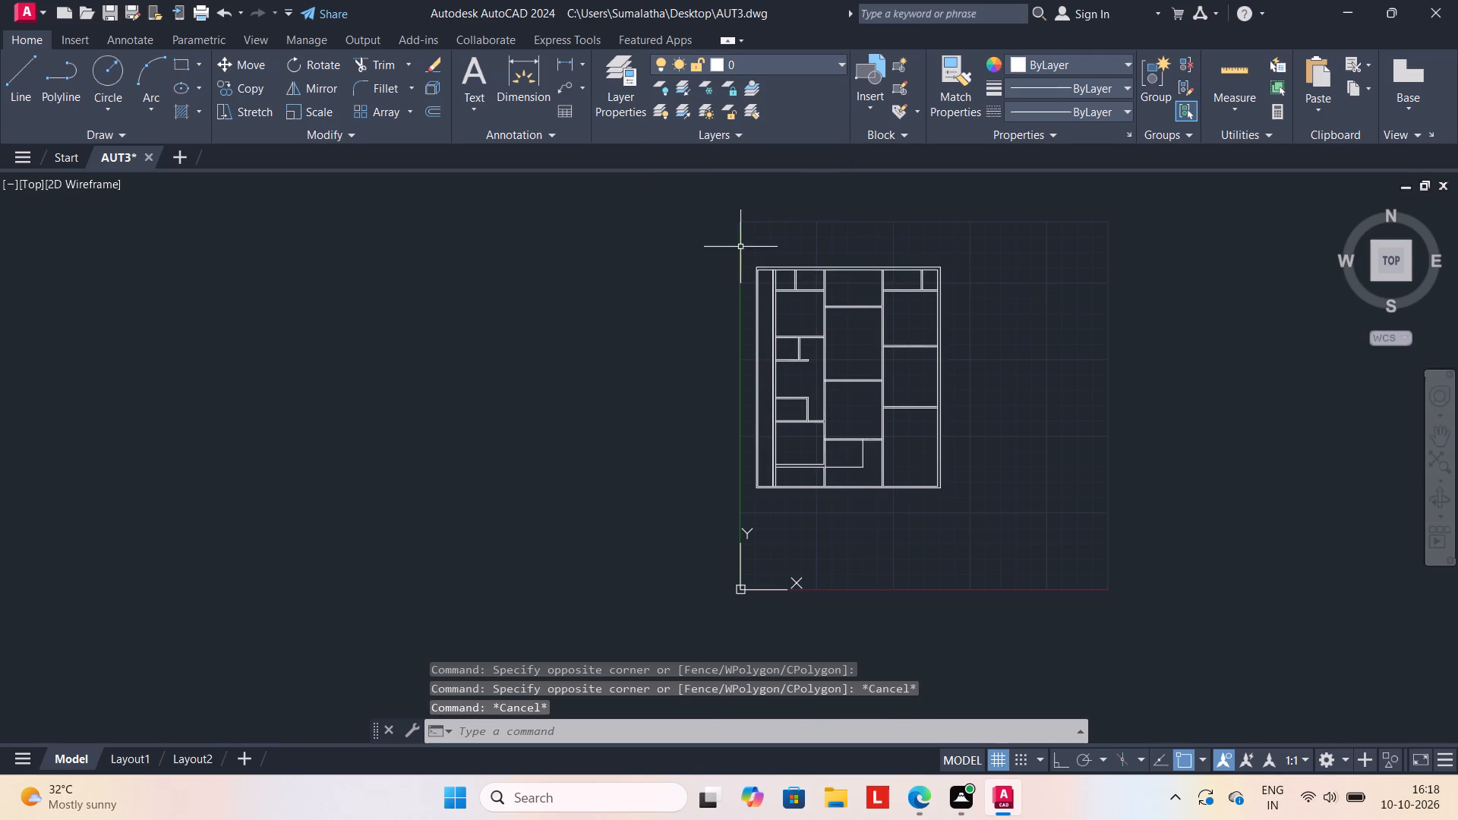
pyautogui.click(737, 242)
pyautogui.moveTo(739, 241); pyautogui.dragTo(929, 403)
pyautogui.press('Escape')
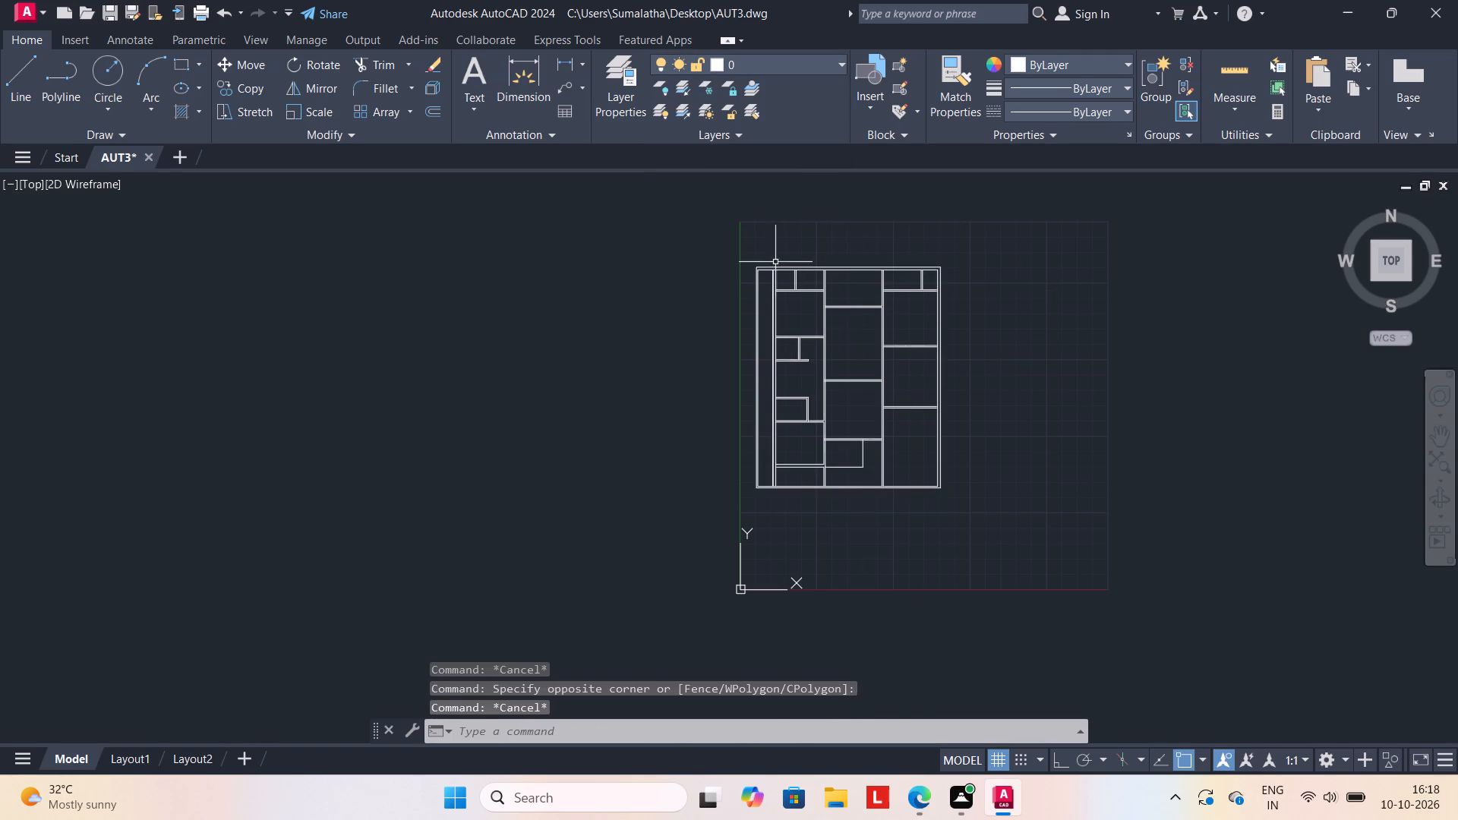
# Move the entire building plan a short distance straight east, using the south wall as base reference.
pyautogui.click(743, 251)
pyautogui.moveTo(743, 251); pyautogui.dragTo(1014, 494)
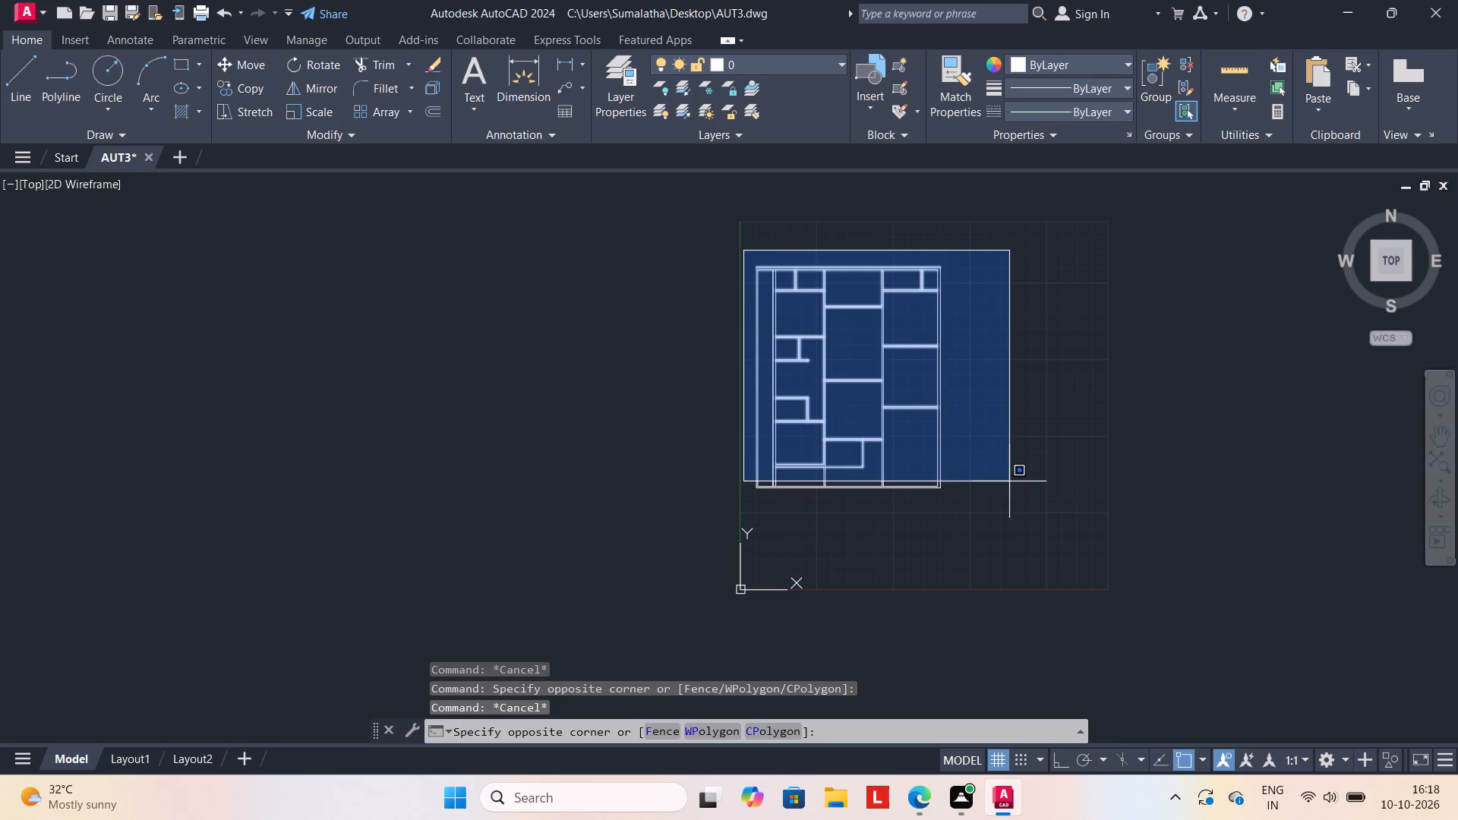
pyautogui.moveTo(1014, 494); pyautogui.dragTo(1025, 520)
pyautogui.click(1027, 526)
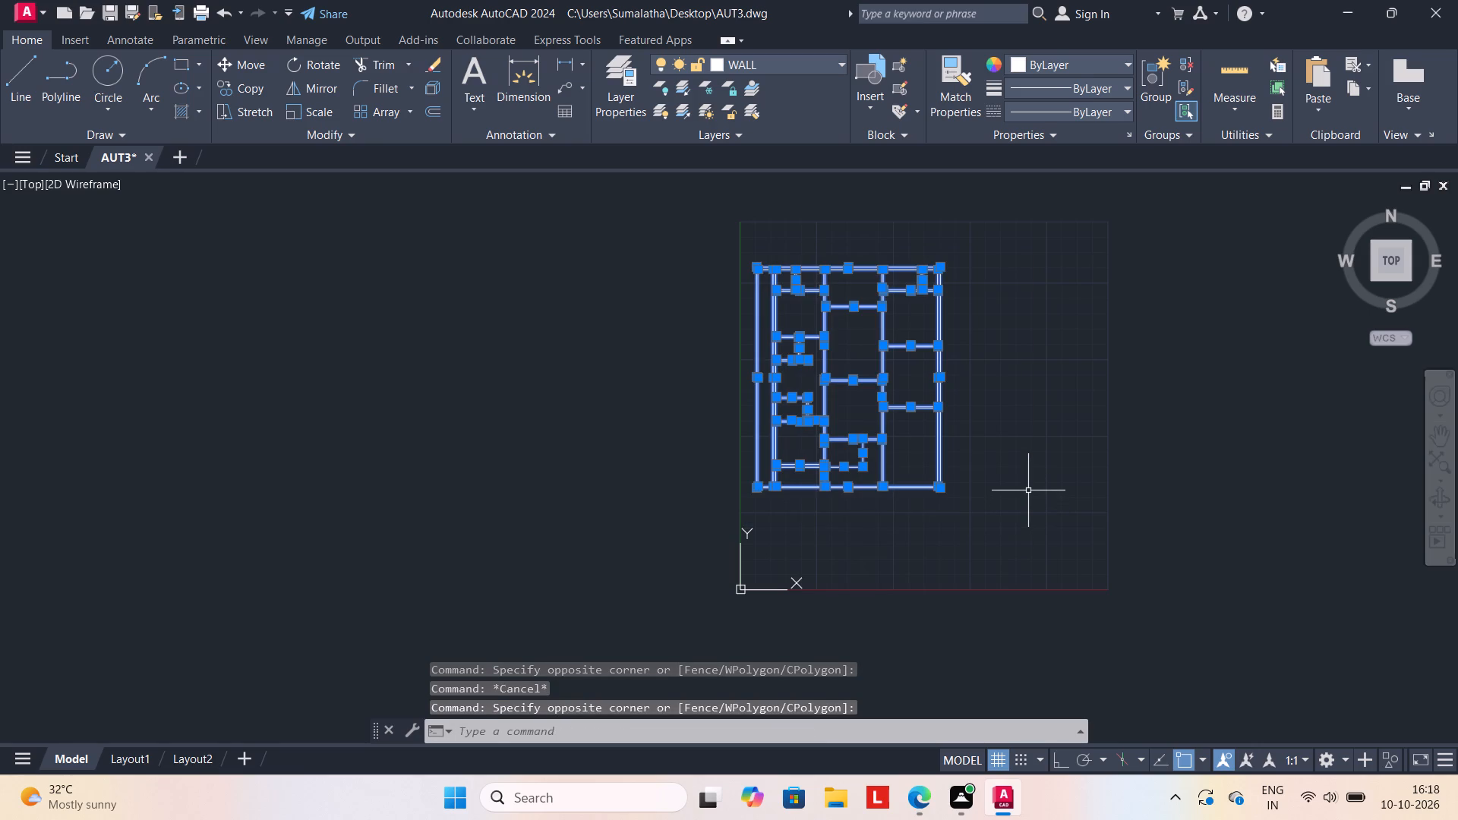
pyautogui.press('m')
pyautogui.press('Return')
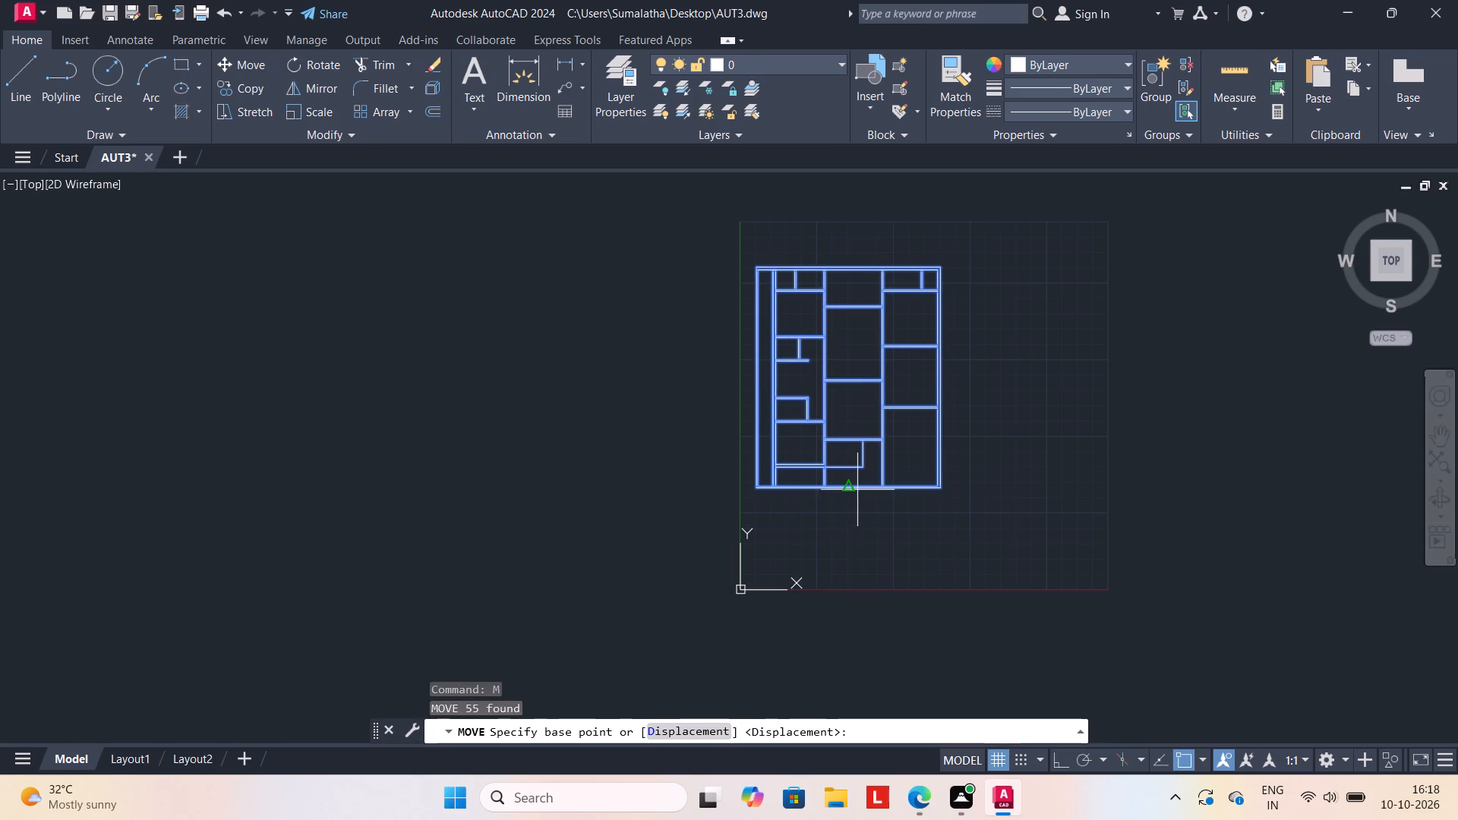
pyautogui.click(857, 490)
pyautogui.click(926, 487)
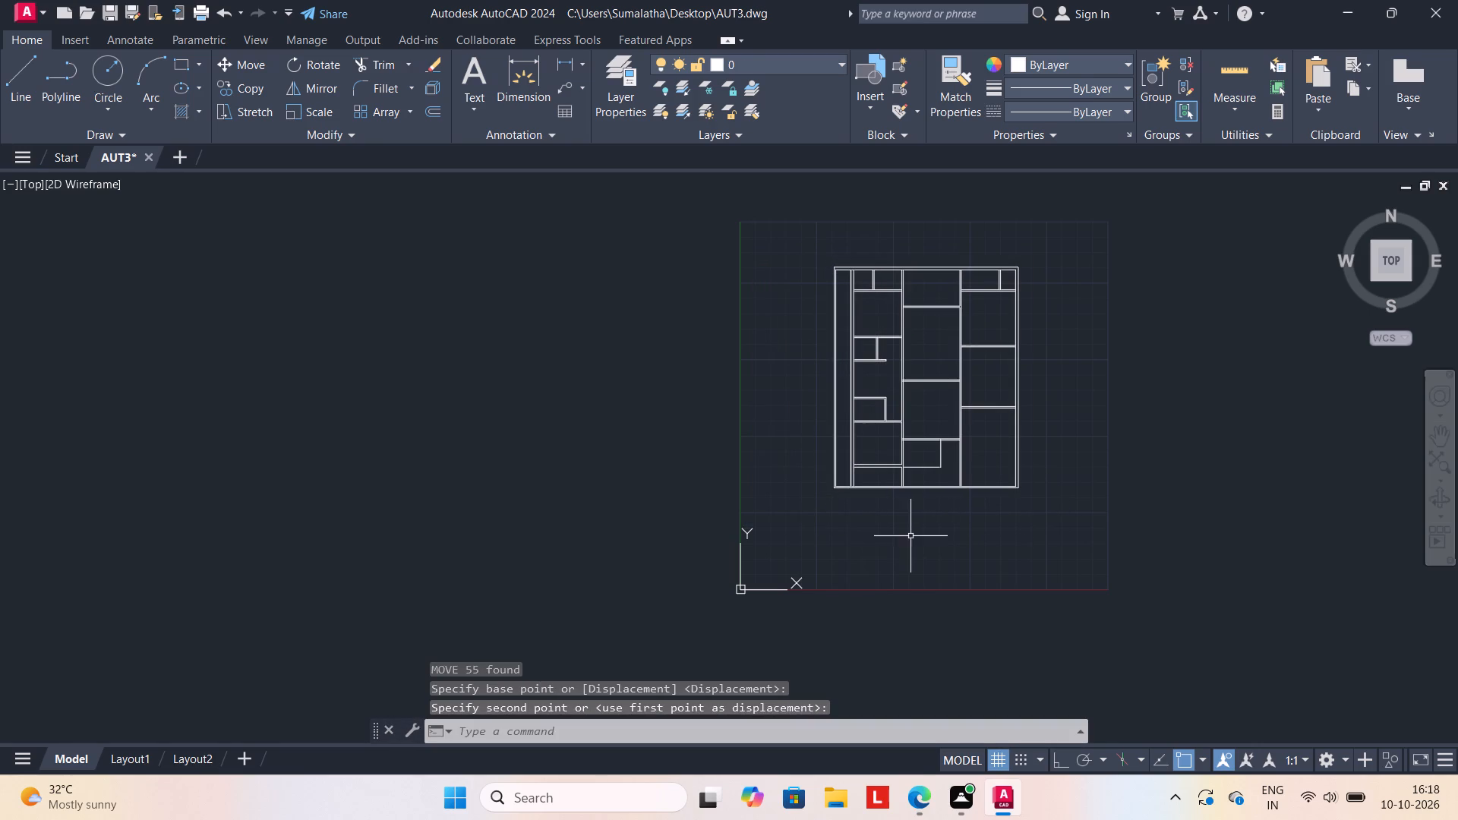
pyautogui.press('Escape')
pyautogui.moveTo(998, 531); pyautogui.dragTo(881, 559, button='middle')
pyautogui.press('Escape')
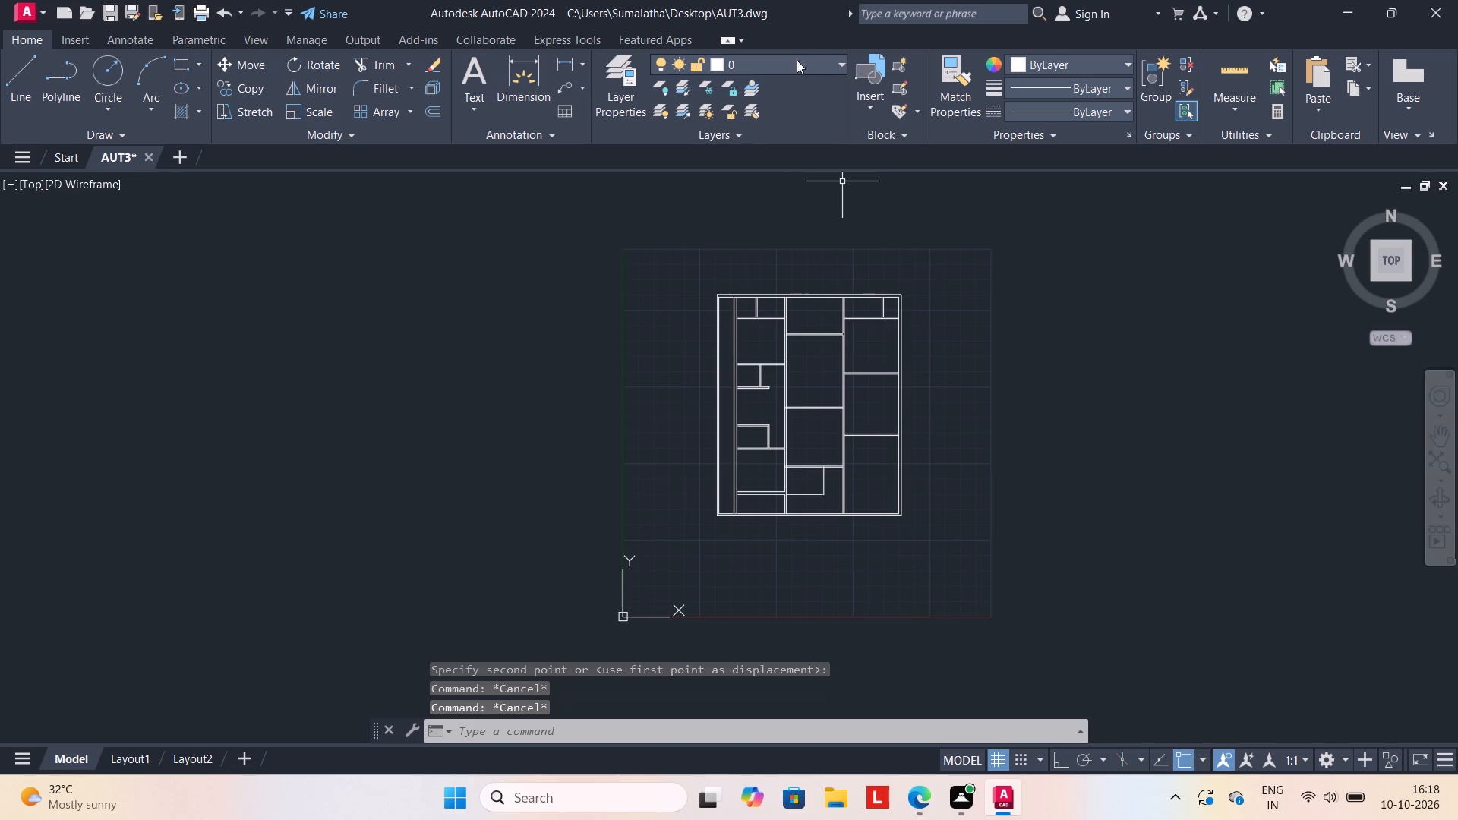
# Make WALL the current layer.
pyautogui.click(841, 57)
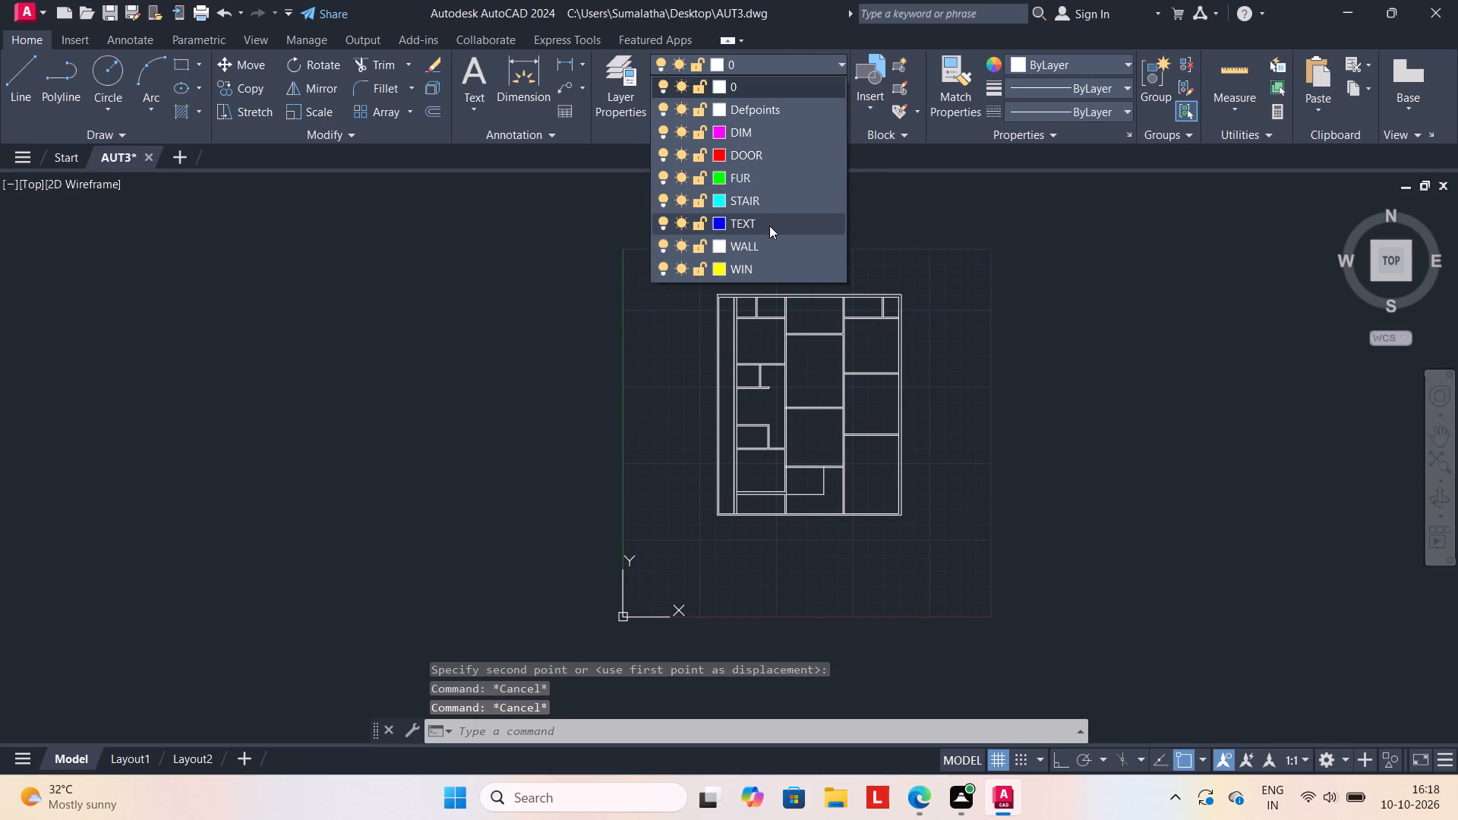
pyautogui.click(762, 246)
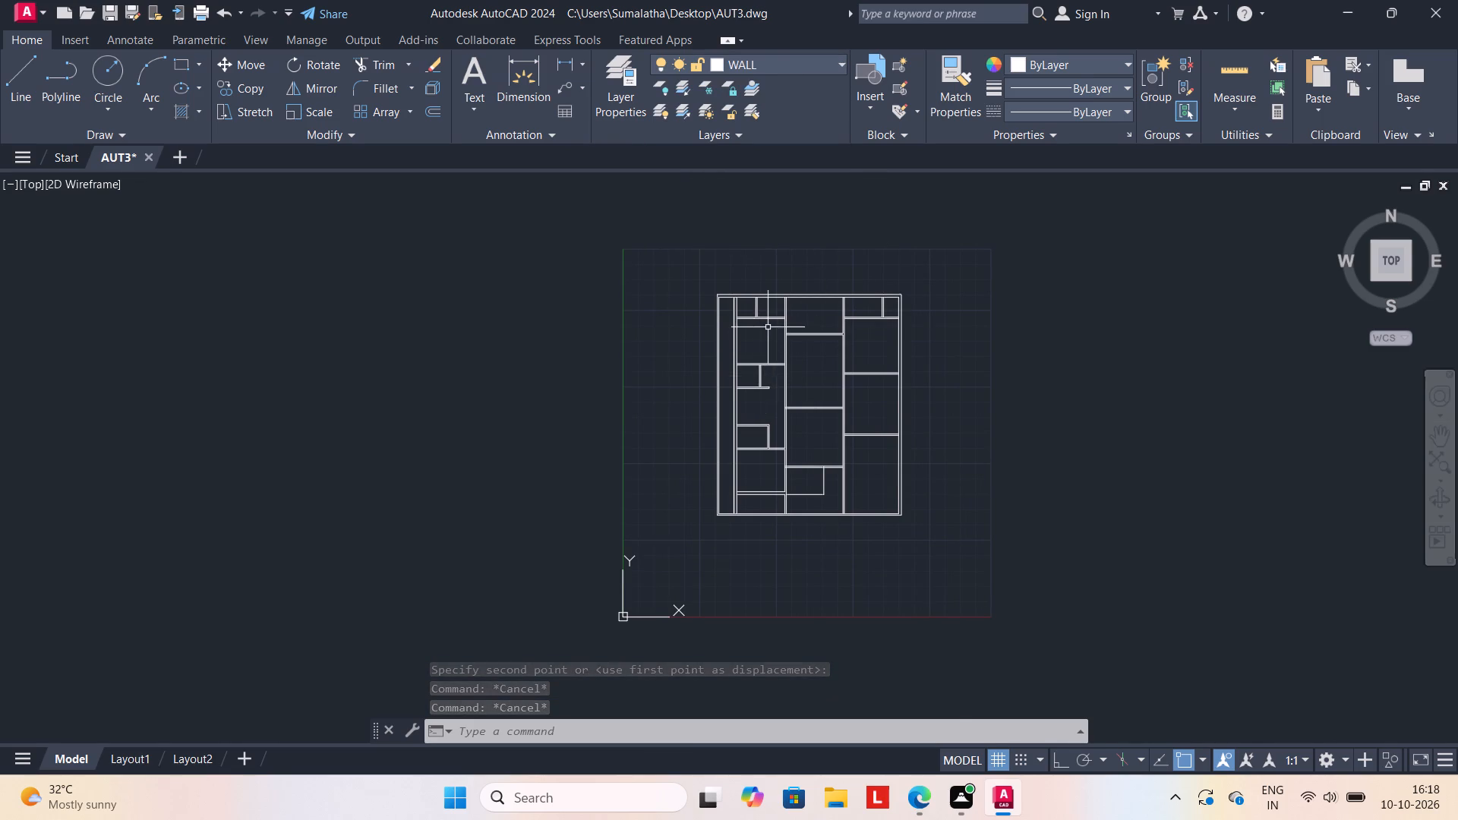
# Draw a door jamb line across the wall between the west and middle columns, 6" north of the west column's second horizontal partition.
pyautogui.scroll(2, 768, 327)
pyautogui.scroll(2, 816, 401)
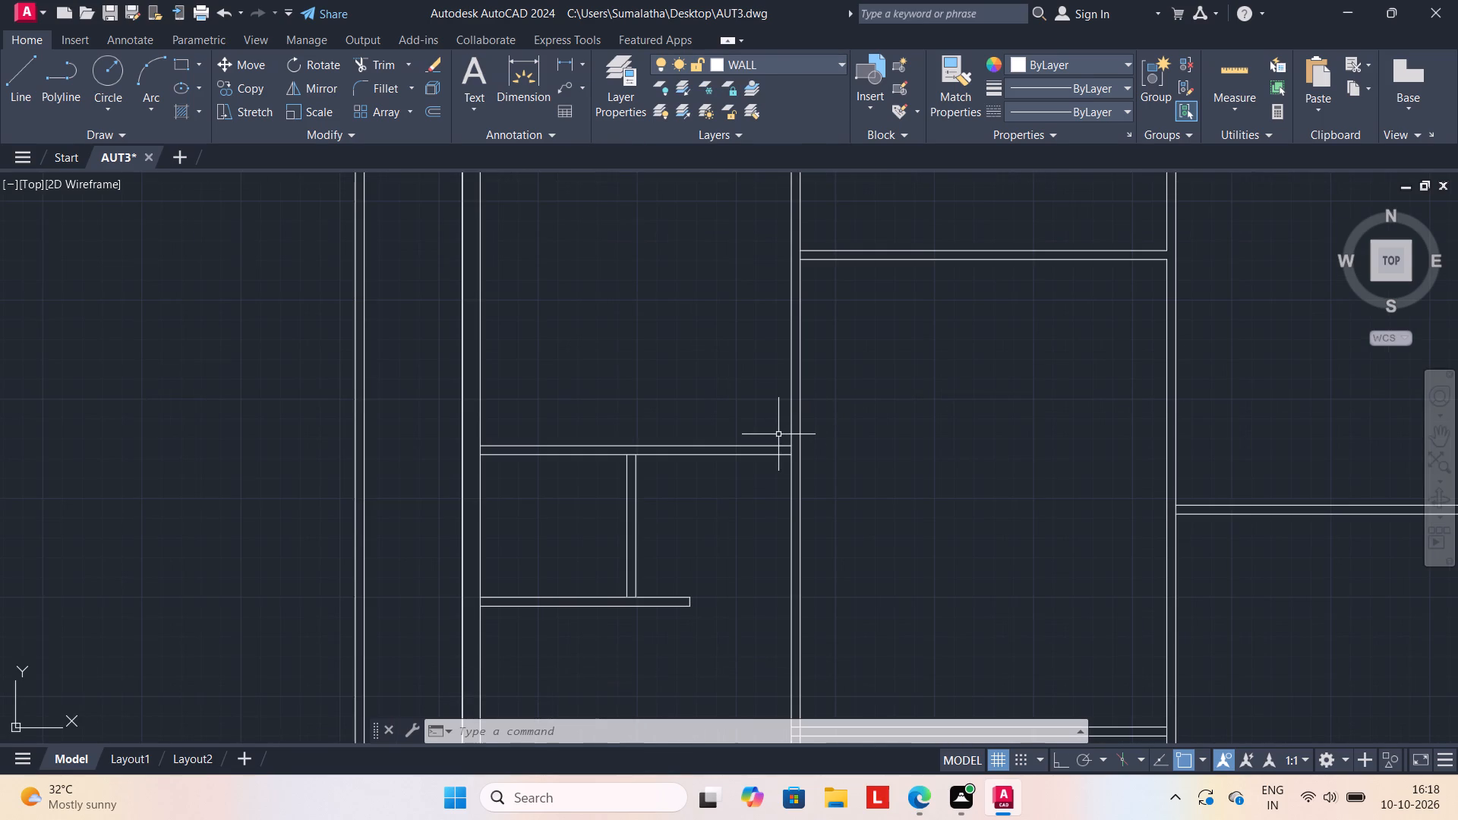
pyautogui.press('l')
pyautogui.press('Return')
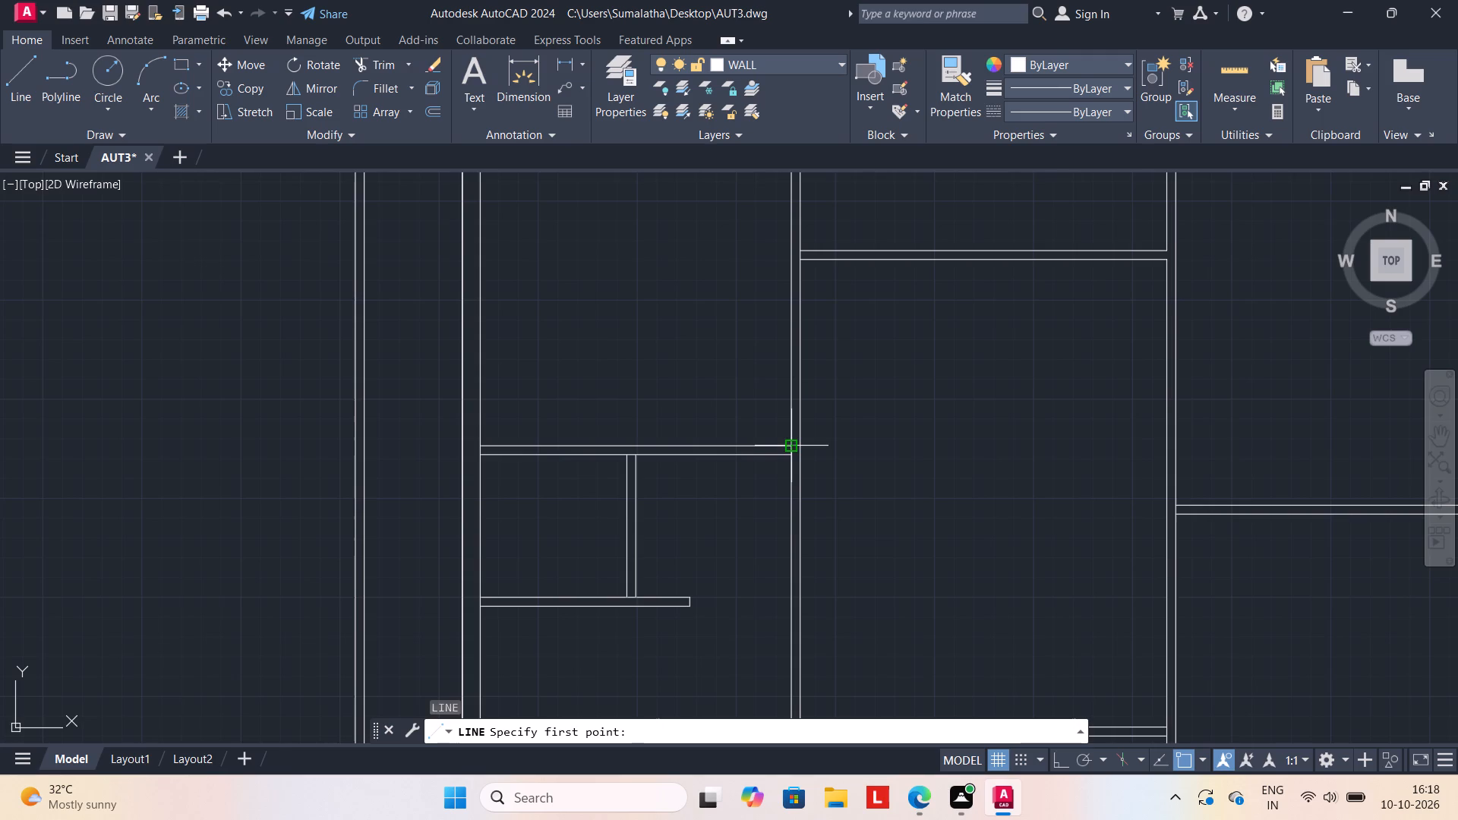
pyautogui.click(789, 446)
pyautogui.write('6"')
pyautogui.press('Return')
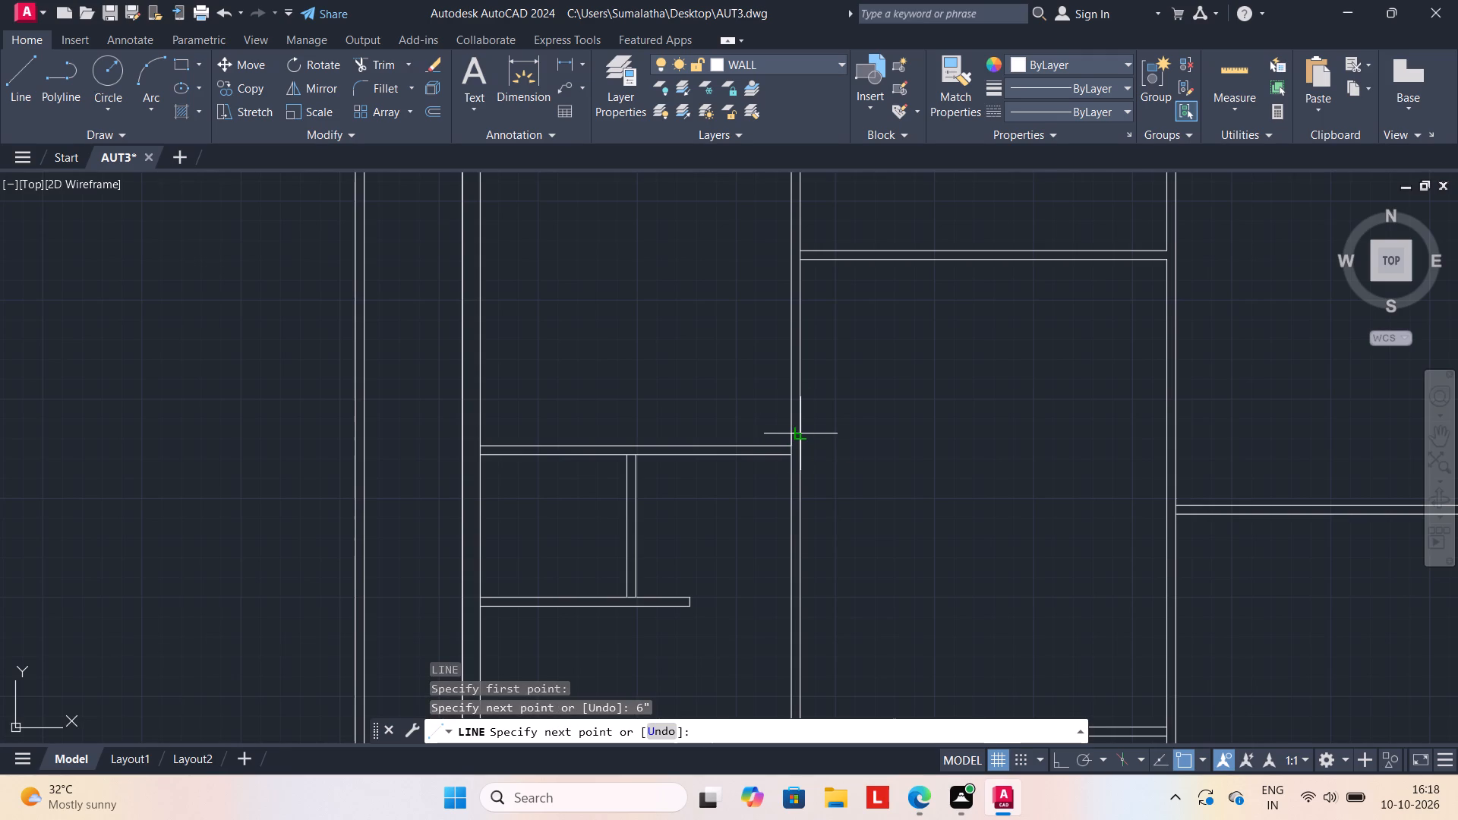
pyautogui.click(804, 434)
pyautogui.press('Escape')
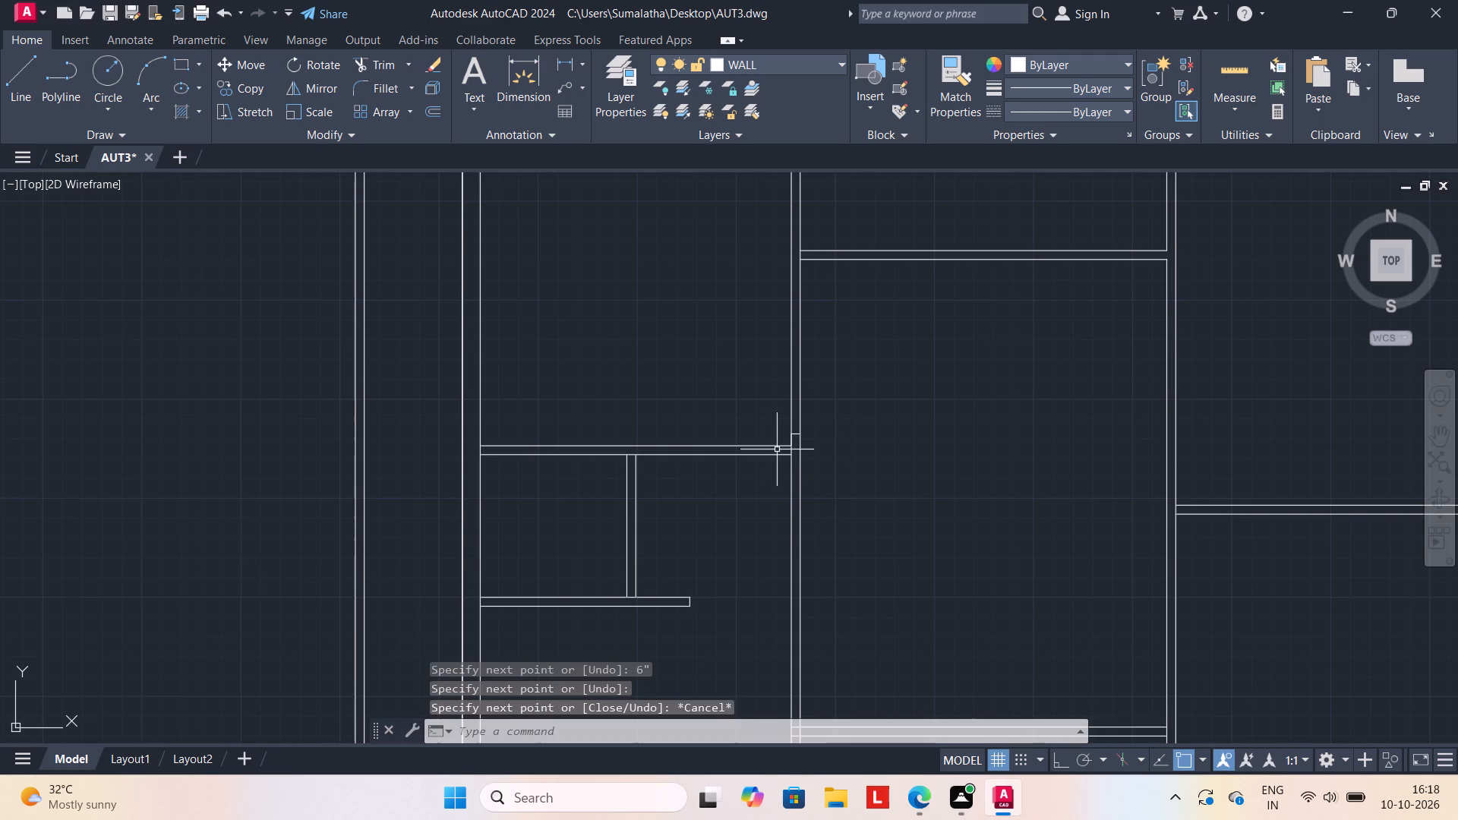
# Offset the new jamb line 3' north to mark the other side of the door opening.
pyautogui.press('o')
pyautogui.press('Return')
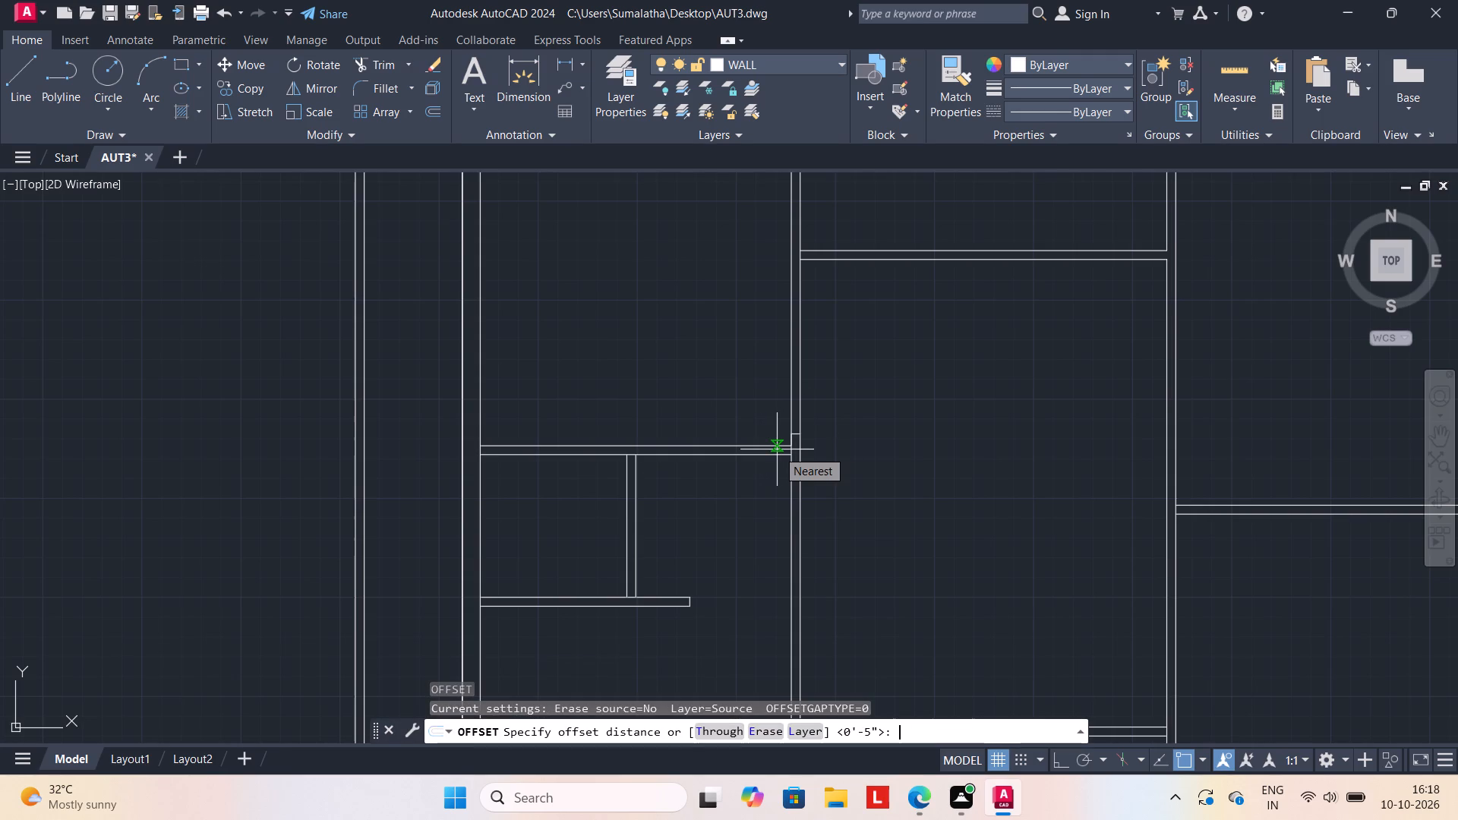
pyautogui.write("3'")
pyautogui.press('Return')
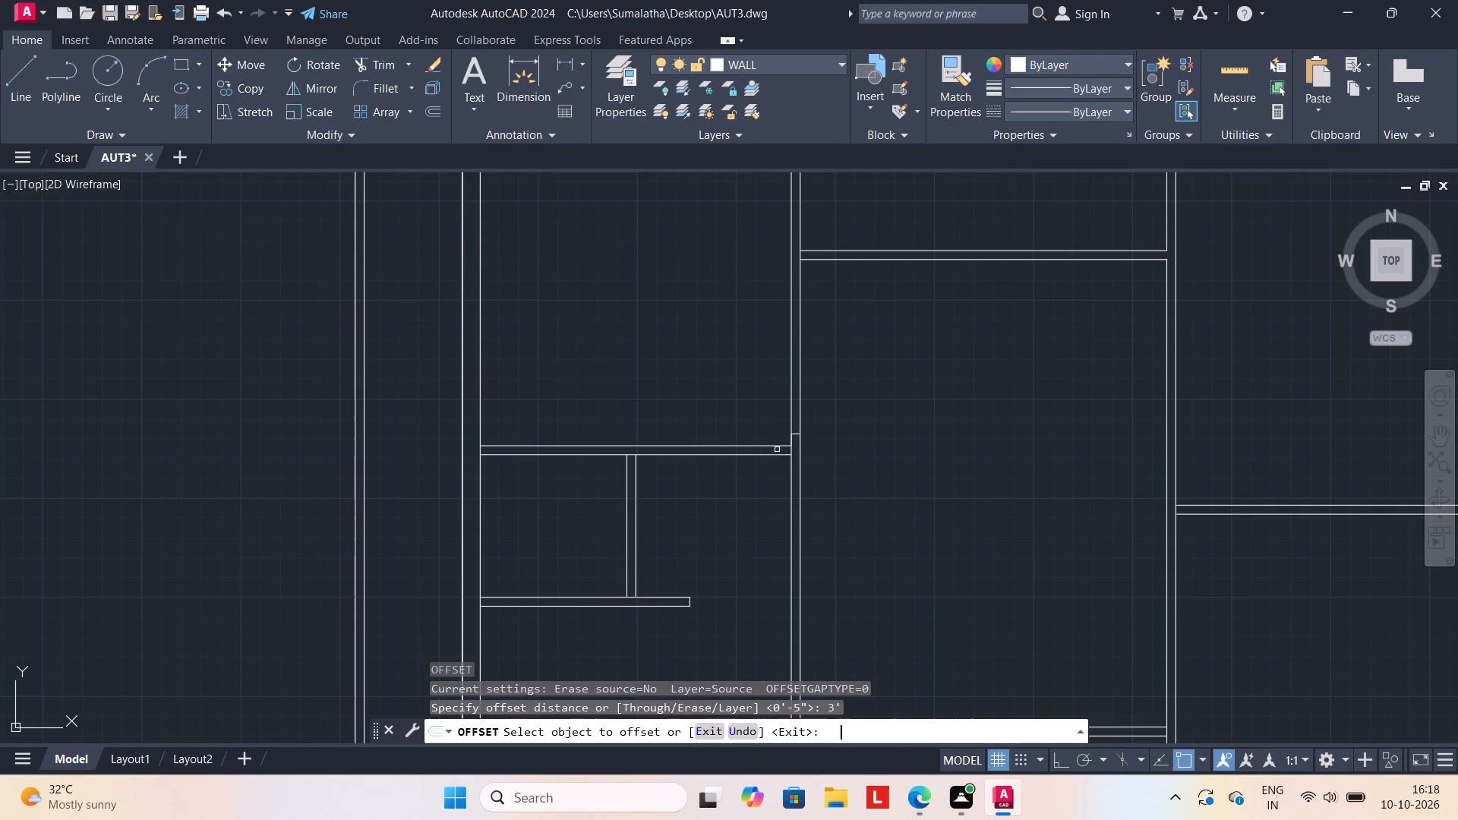
pyautogui.scroll(2, 813, 426)
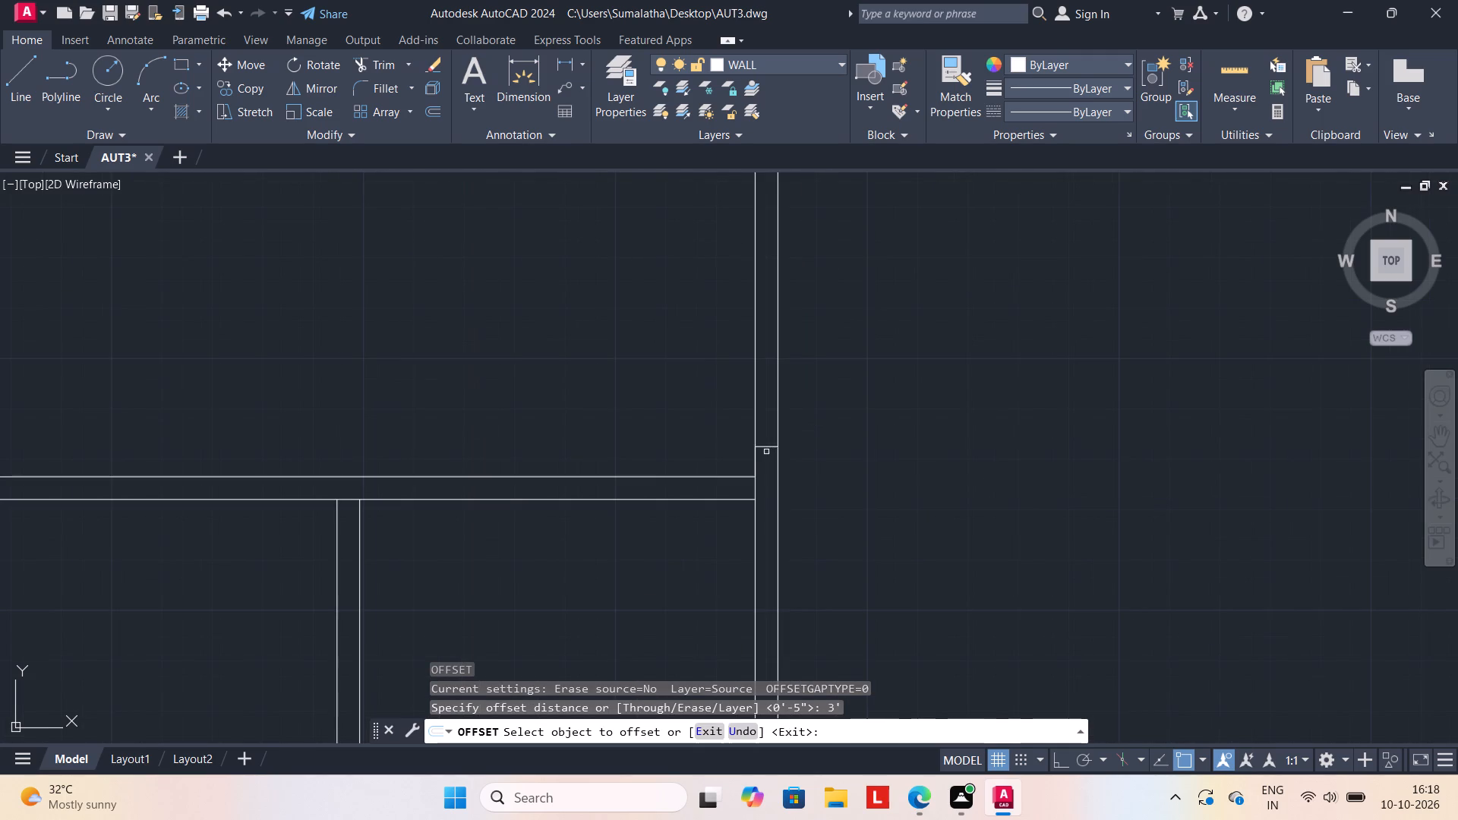
pyautogui.click(768, 445)
pyautogui.click(781, 421)
pyautogui.scroll(-3, 814, 404)
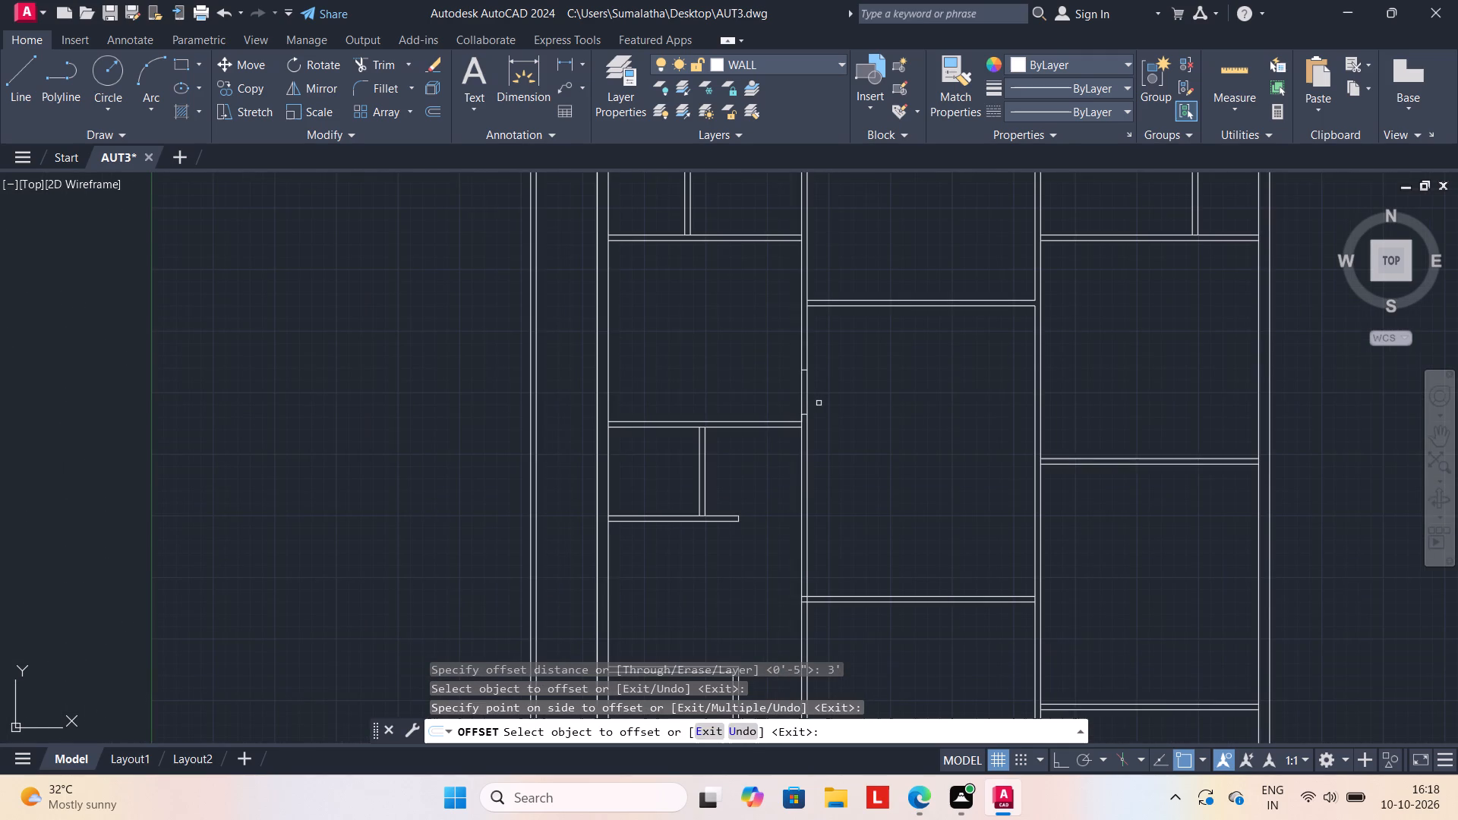
pyautogui.press('Escape')
# Trim both wall lines between the two jamb lines to open the 3' doorway between the west and middle columns.
pyautogui.write('TR')
pyautogui.press('Return')
pyautogui.moveTo(824, 397); pyautogui.dragTo(794, 394)
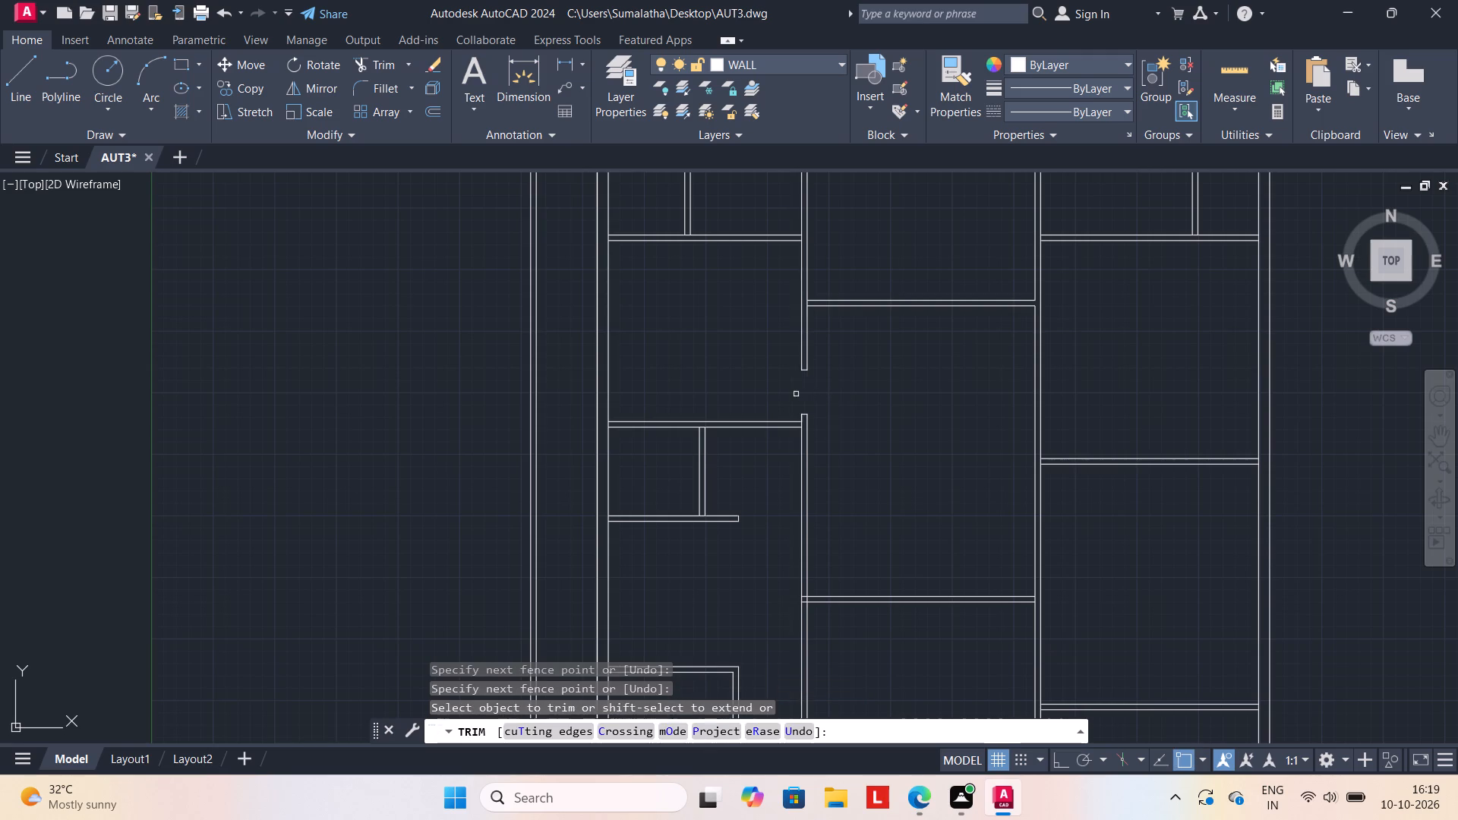
pyautogui.scroll(-2, 876, 410)
pyautogui.press('Escape')
pyautogui.moveTo(883, 413); pyautogui.dragTo(828, 387, button='middle')
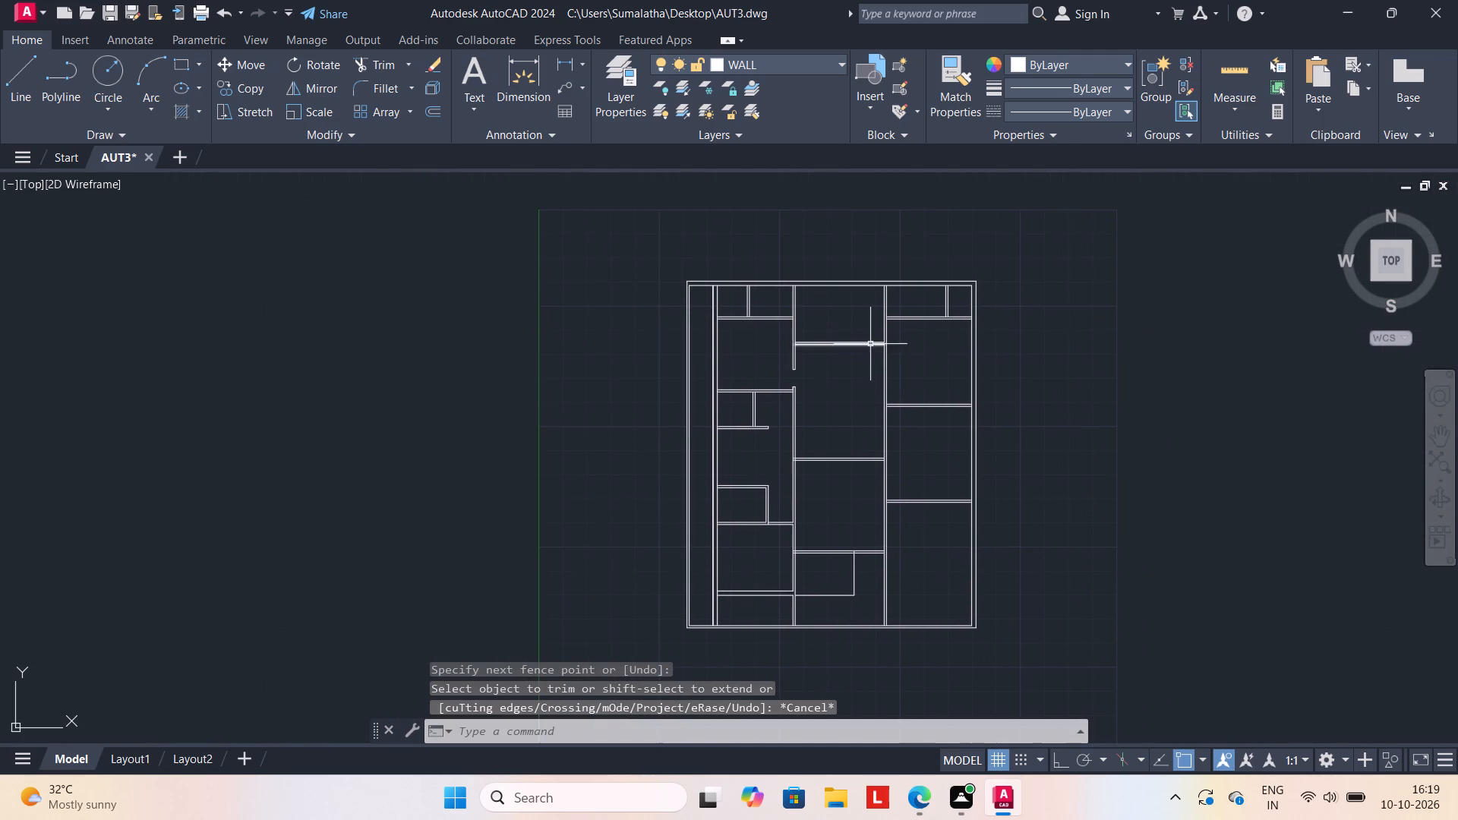
# Draw a door jamb line across the short vertical partition in the west column's north end, 6" north of the first horizontal partition.
pyautogui.scroll(1, 849, 349)
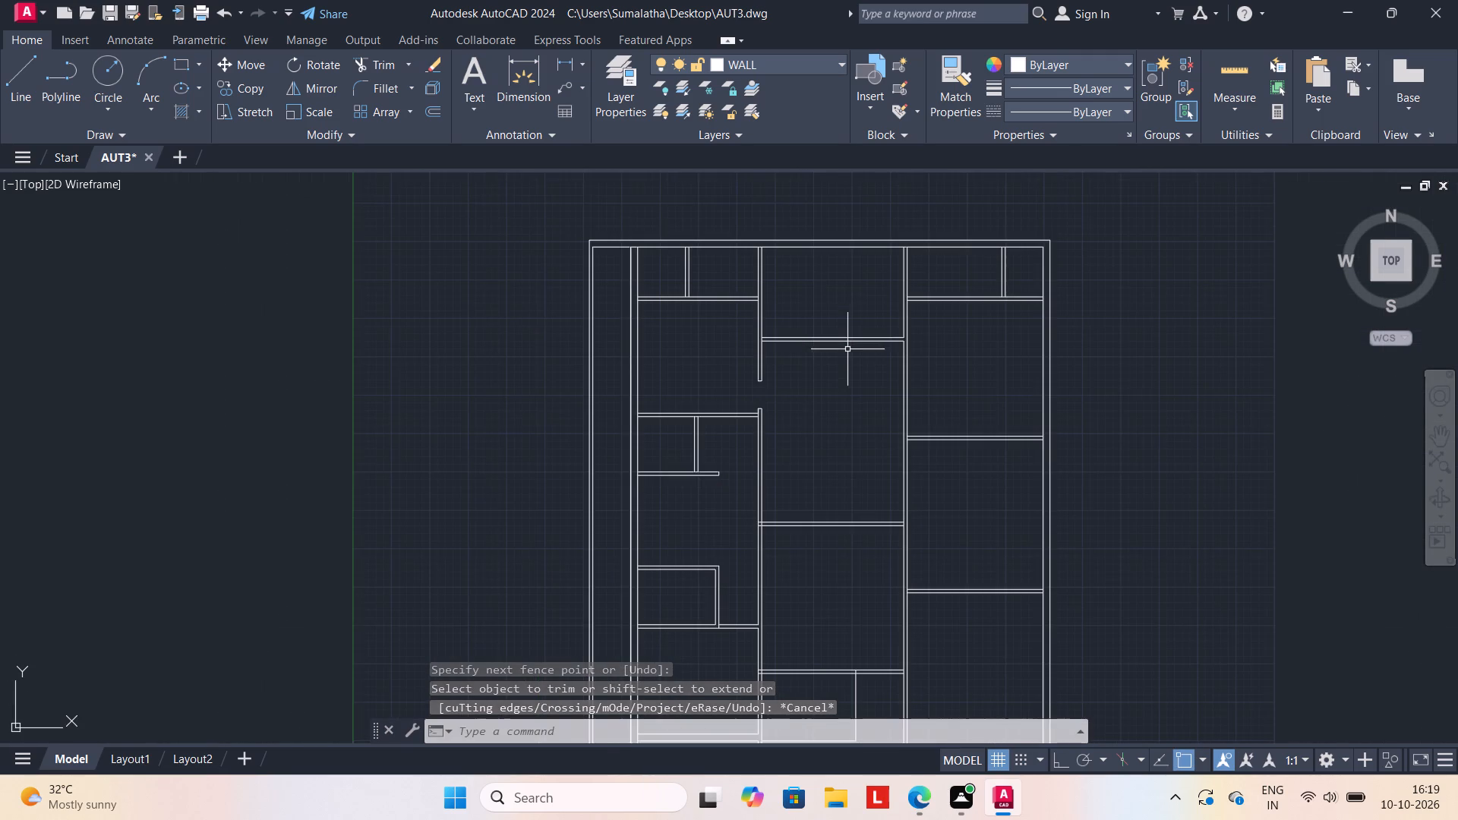
pyautogui.scroll(-1, 845, 353)
pyautogui.scroll(1, 881, 405)
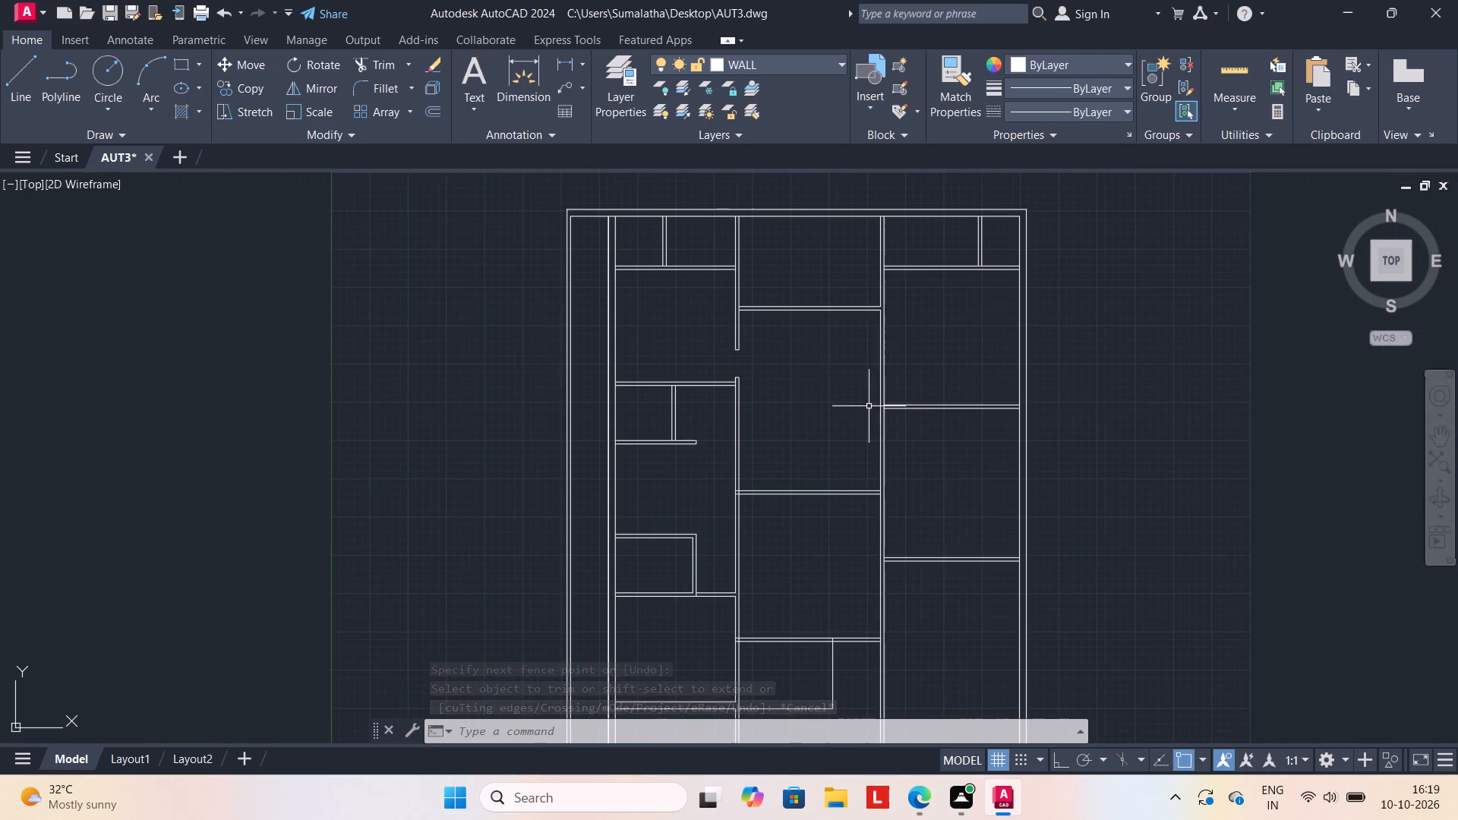
pyautogui.scroll(-1, 838, 409)
pyautogui.moveTo(756, 322); pyautogui.dragTo(806, 338, button='middle')
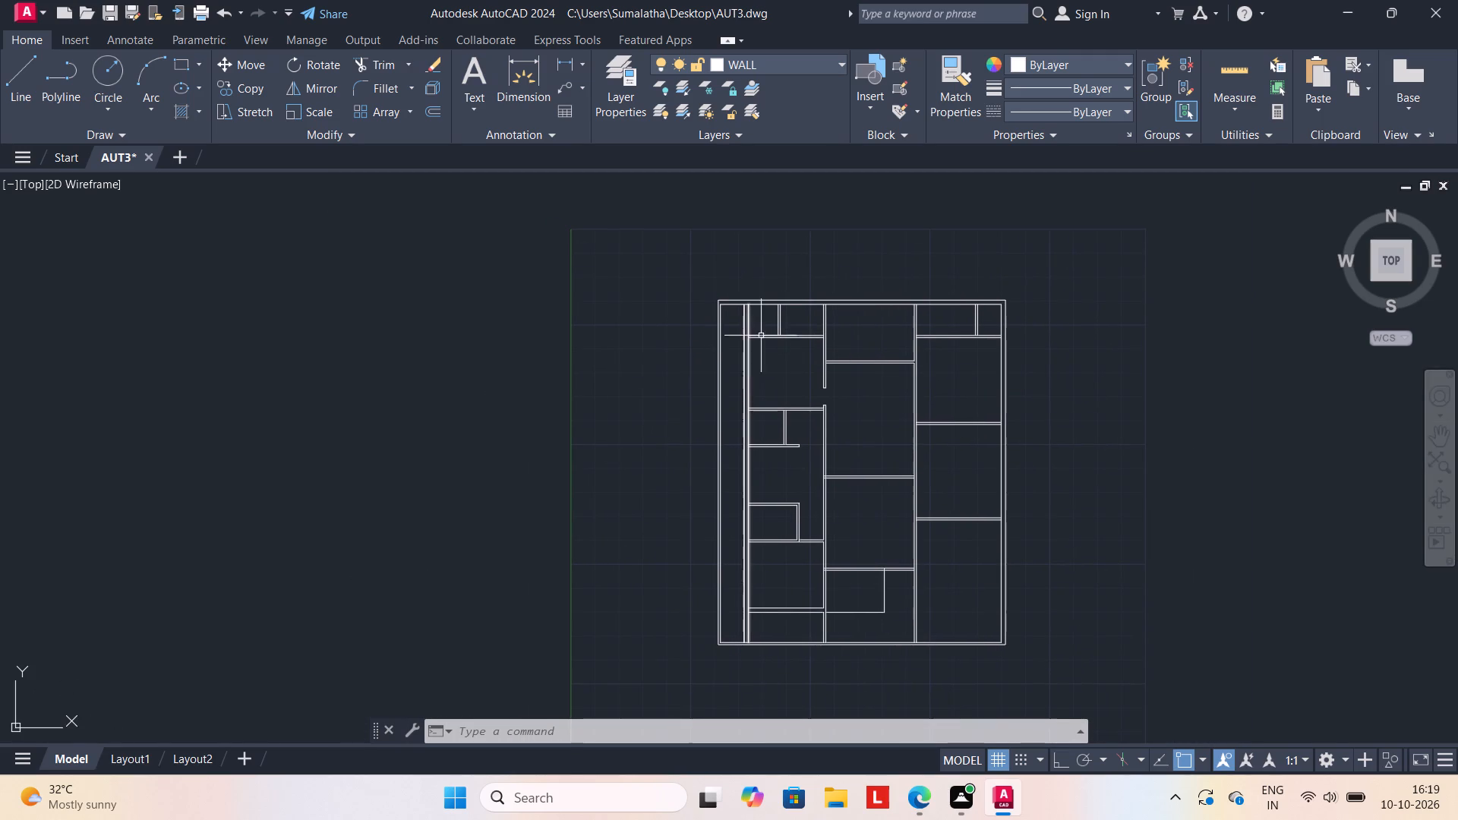
pyautogui.scroll(4, 775, 329)
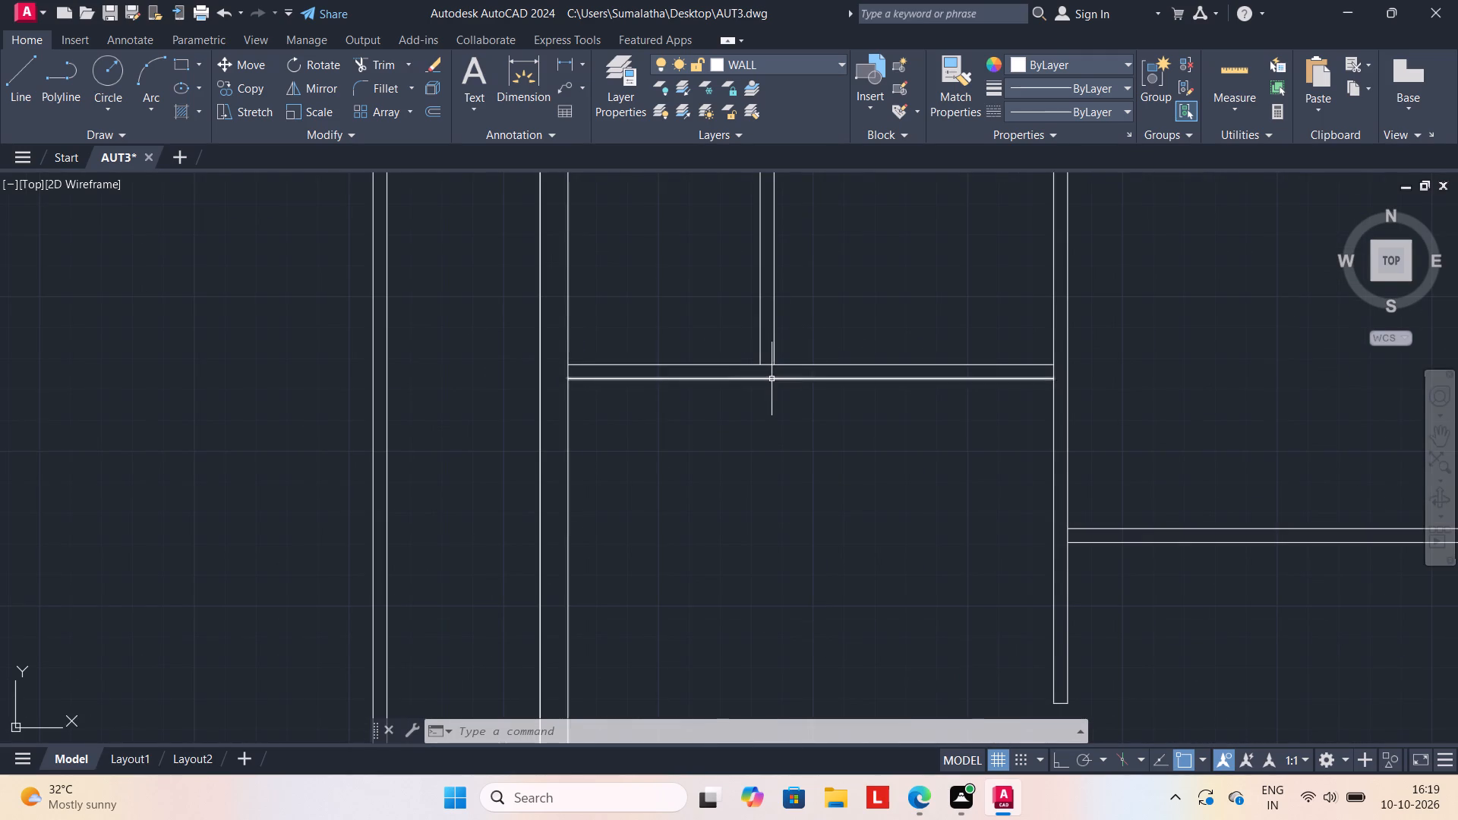
pyautogui.press('l')
pyautogui.press('Return')
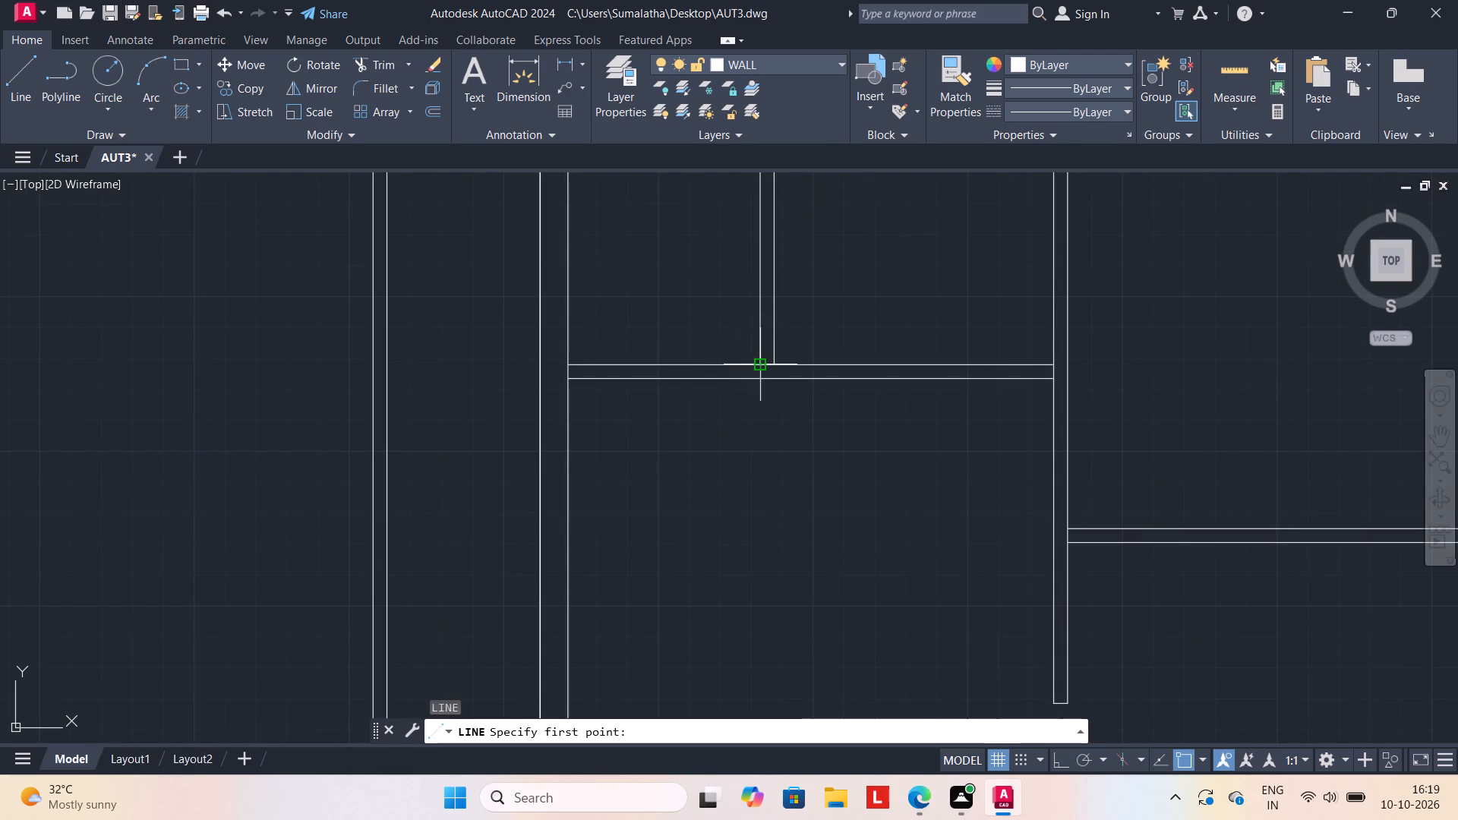
pyautogui.click(758, 363)
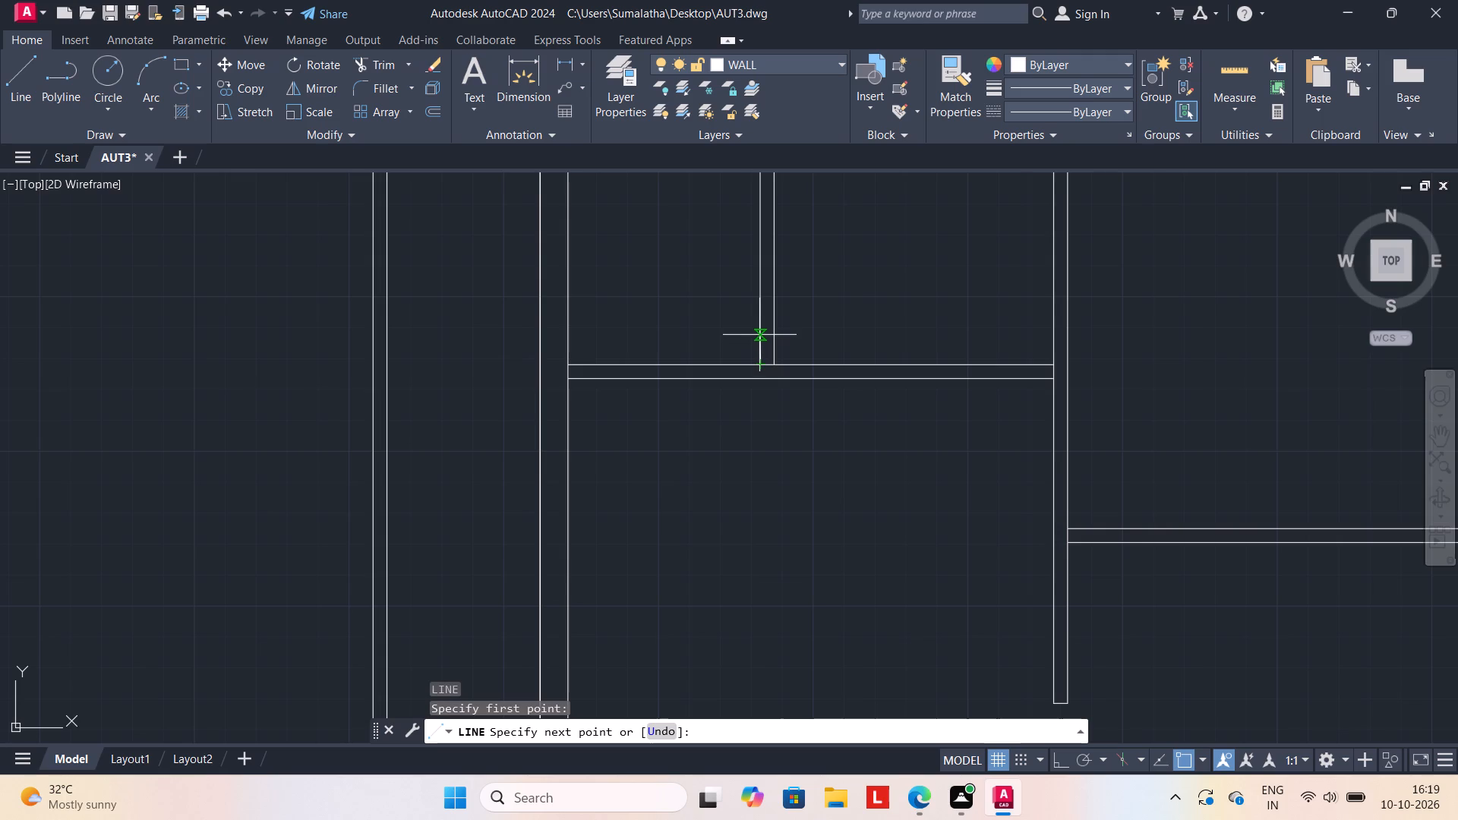
pyautogui.write("6'")
pyautogui.press('BackSpace')
pyautogui.press('BackSpace')
pyautogui.press('6')
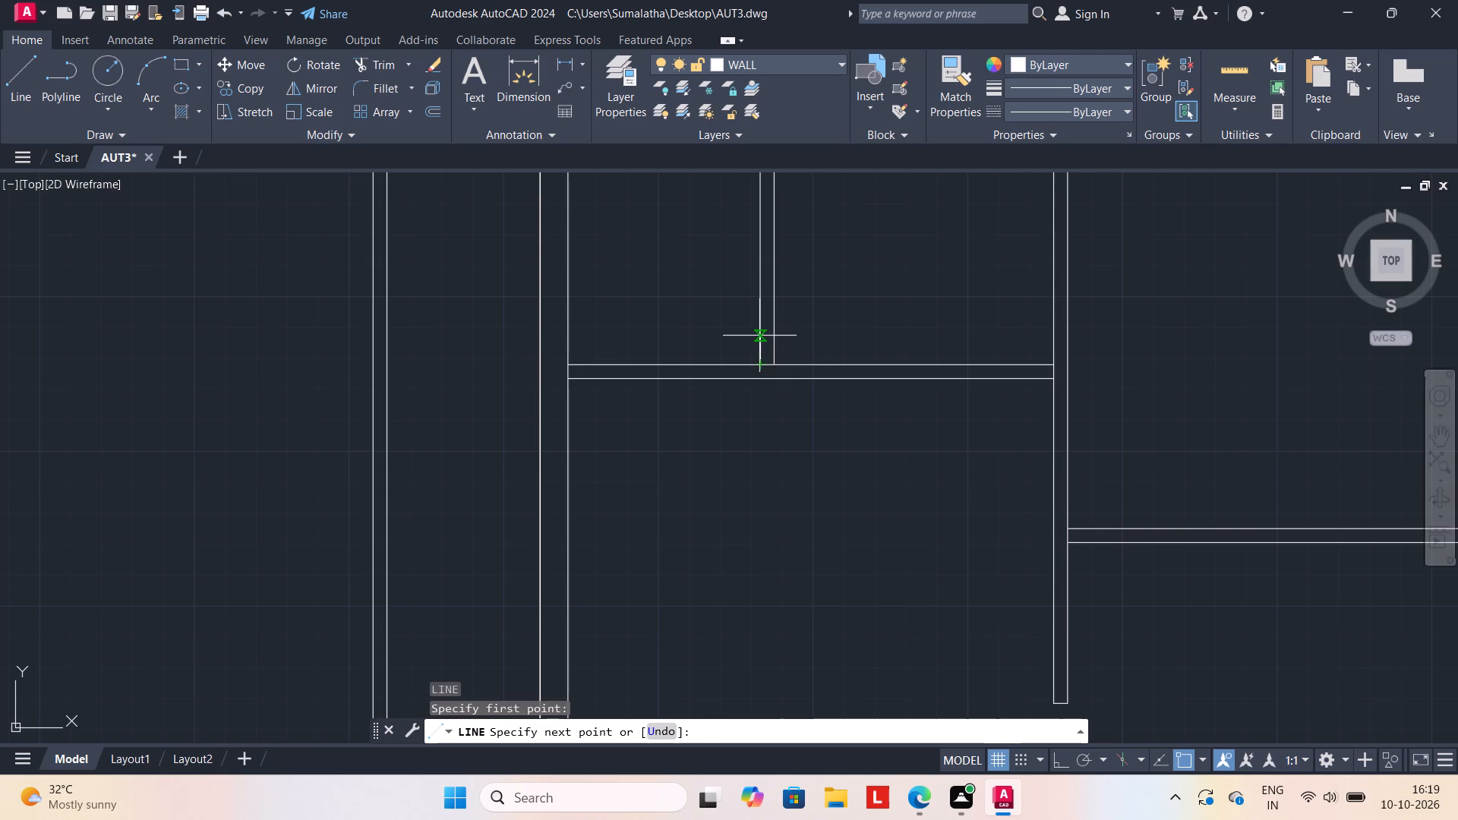
pyautogui.hotkey('shift', '"')
pyautogui.press('Return')
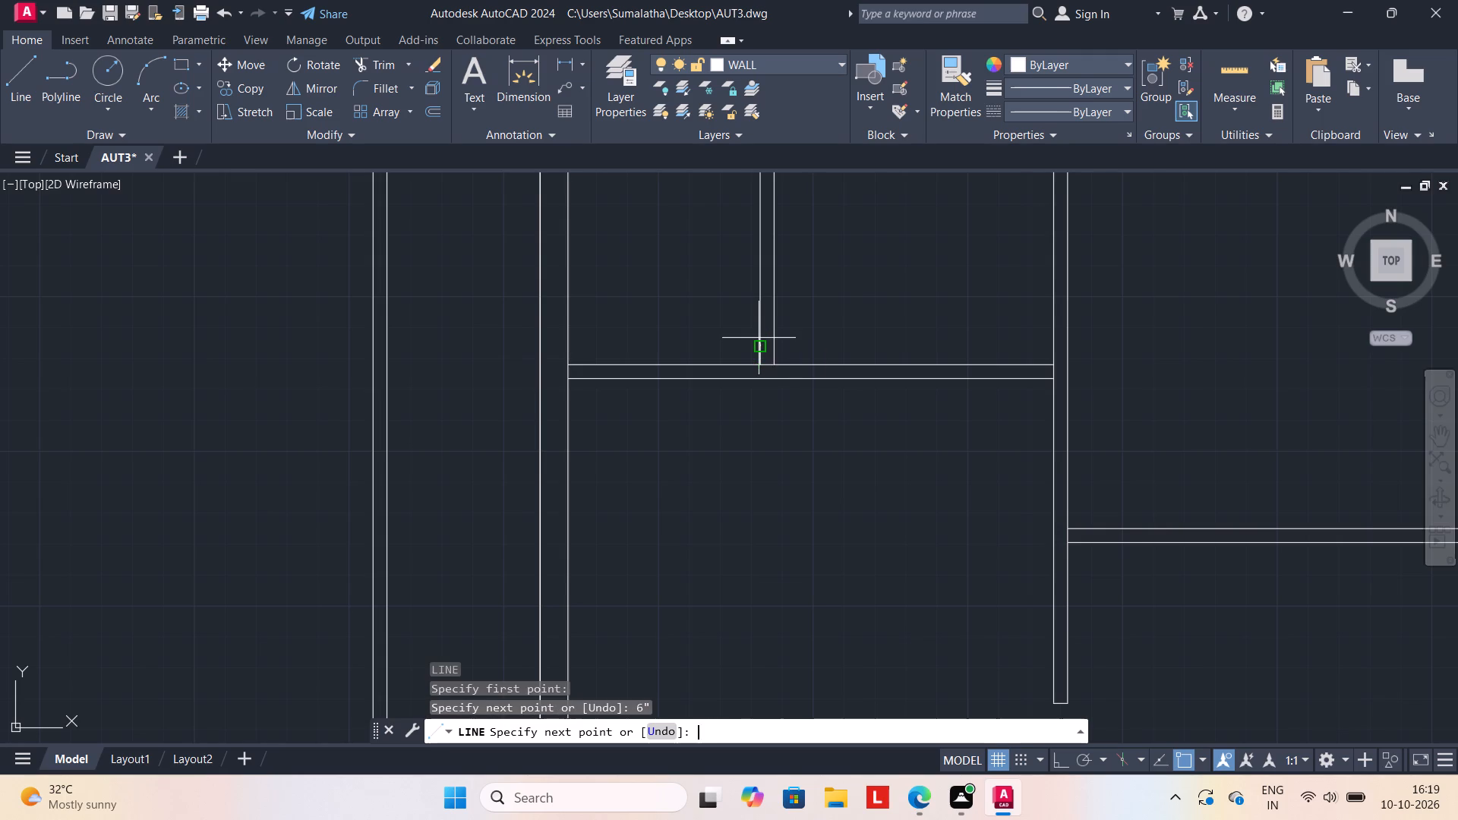
pyautogui.click(778, 344)
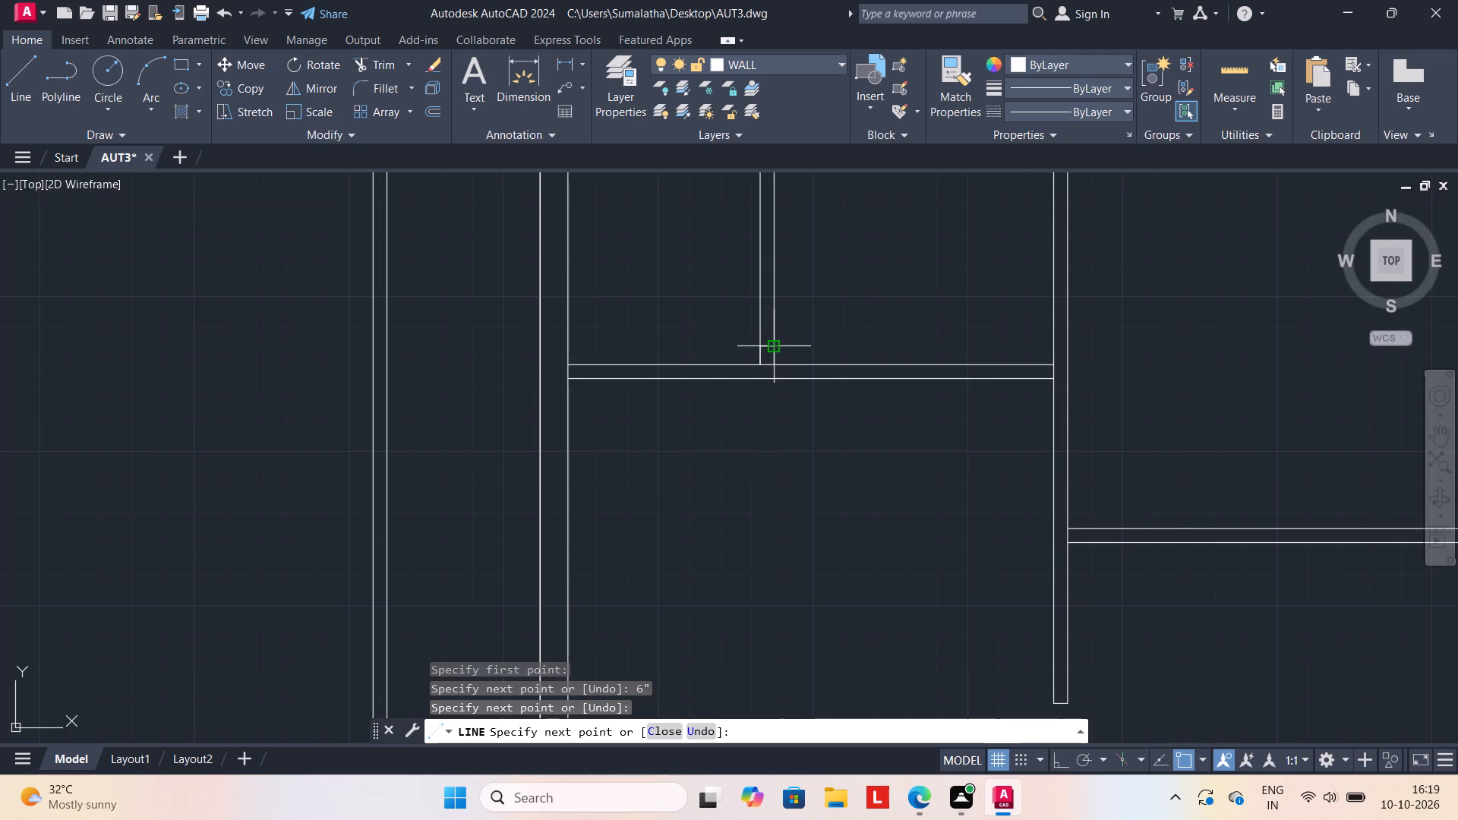
pyautogui.press('Escape')
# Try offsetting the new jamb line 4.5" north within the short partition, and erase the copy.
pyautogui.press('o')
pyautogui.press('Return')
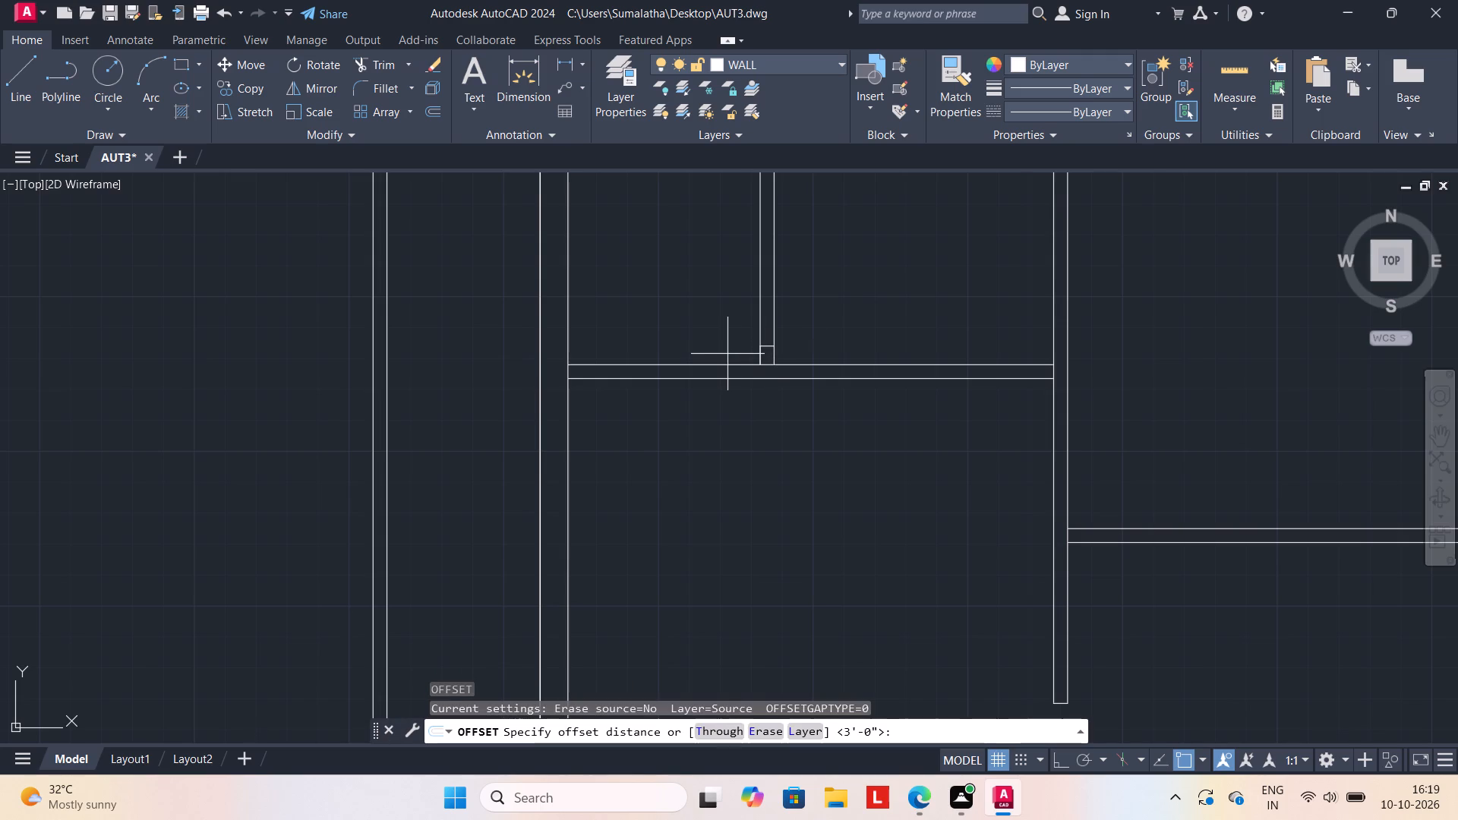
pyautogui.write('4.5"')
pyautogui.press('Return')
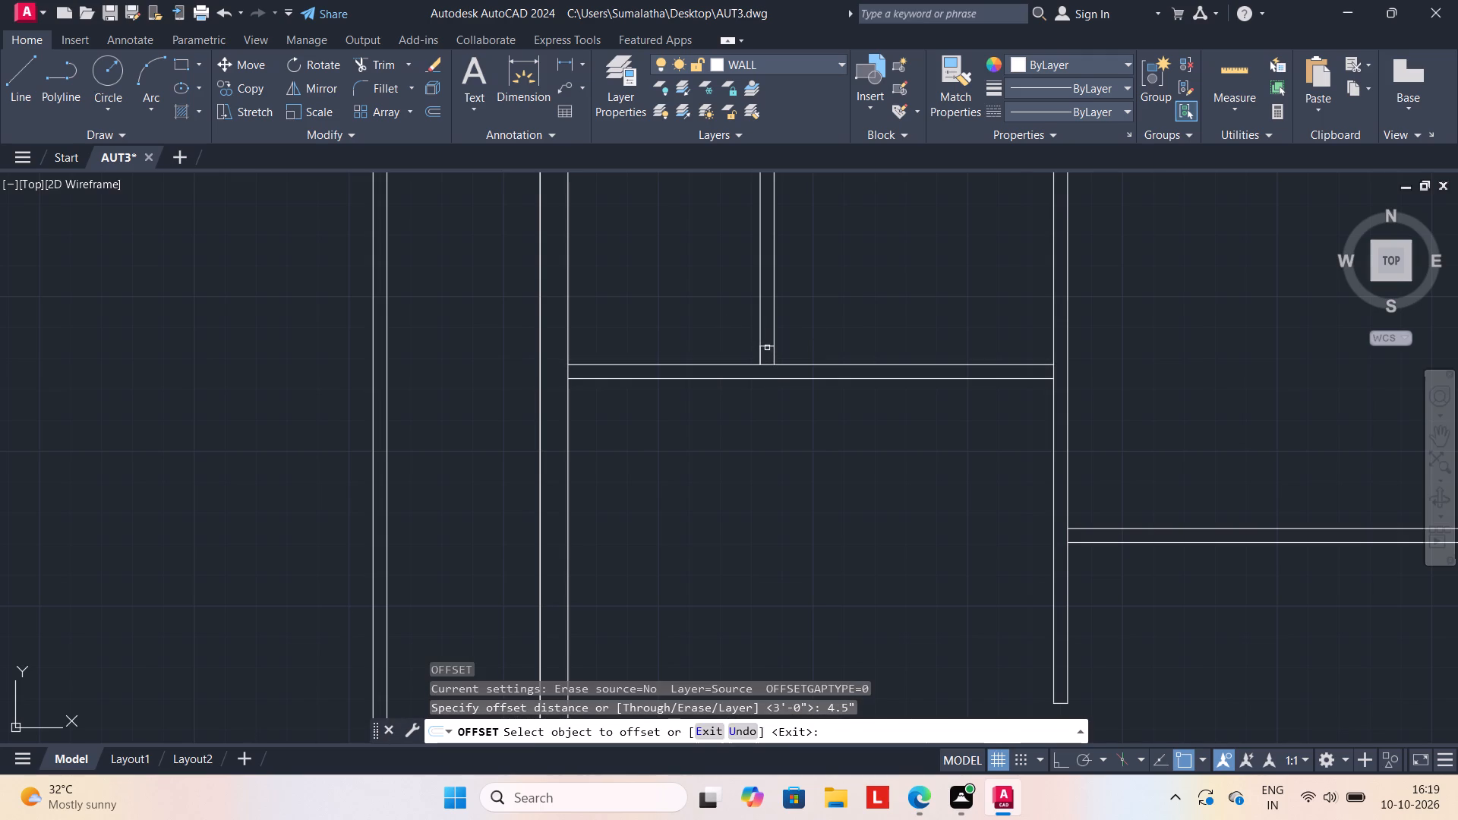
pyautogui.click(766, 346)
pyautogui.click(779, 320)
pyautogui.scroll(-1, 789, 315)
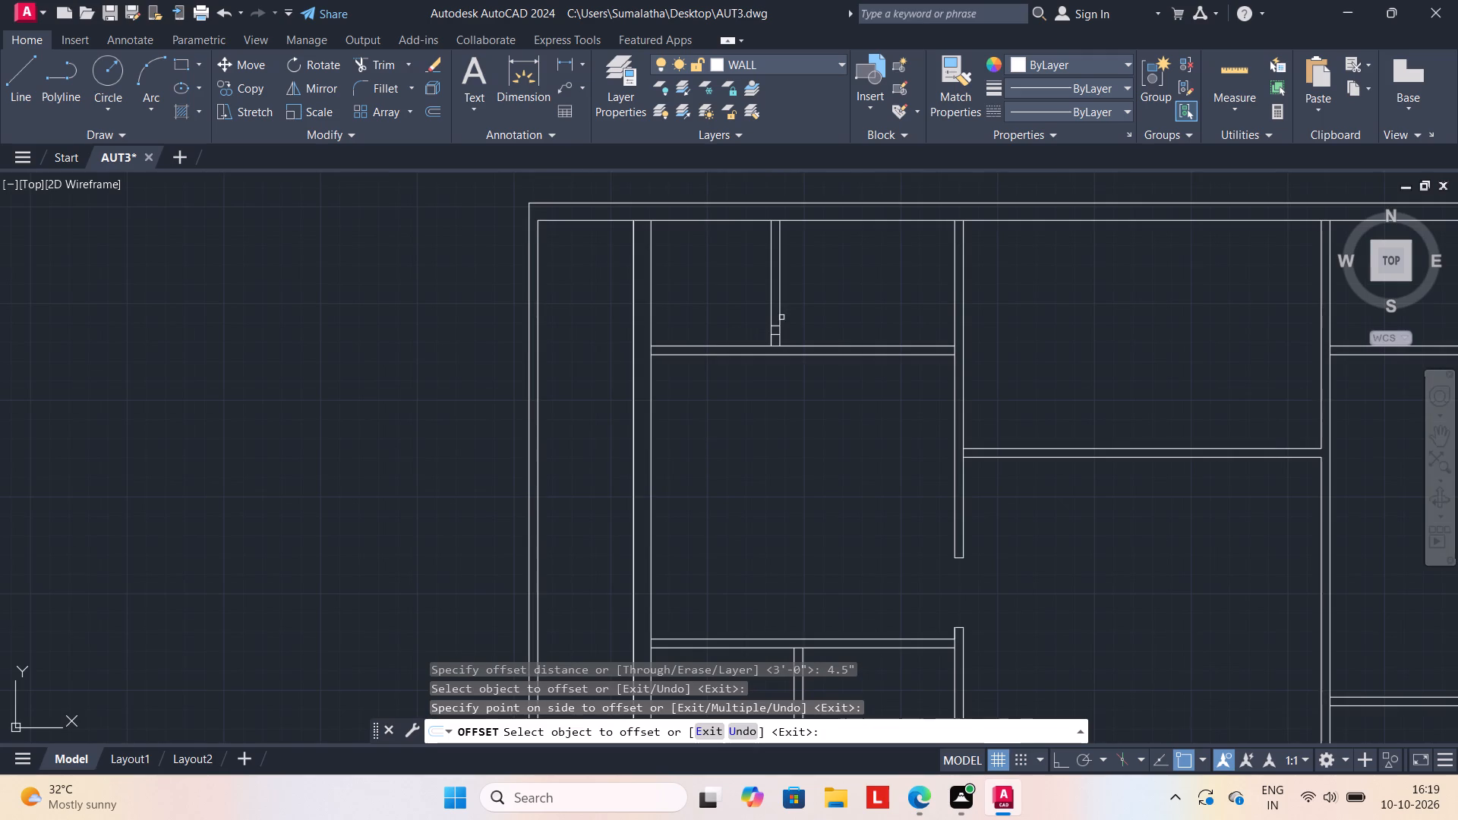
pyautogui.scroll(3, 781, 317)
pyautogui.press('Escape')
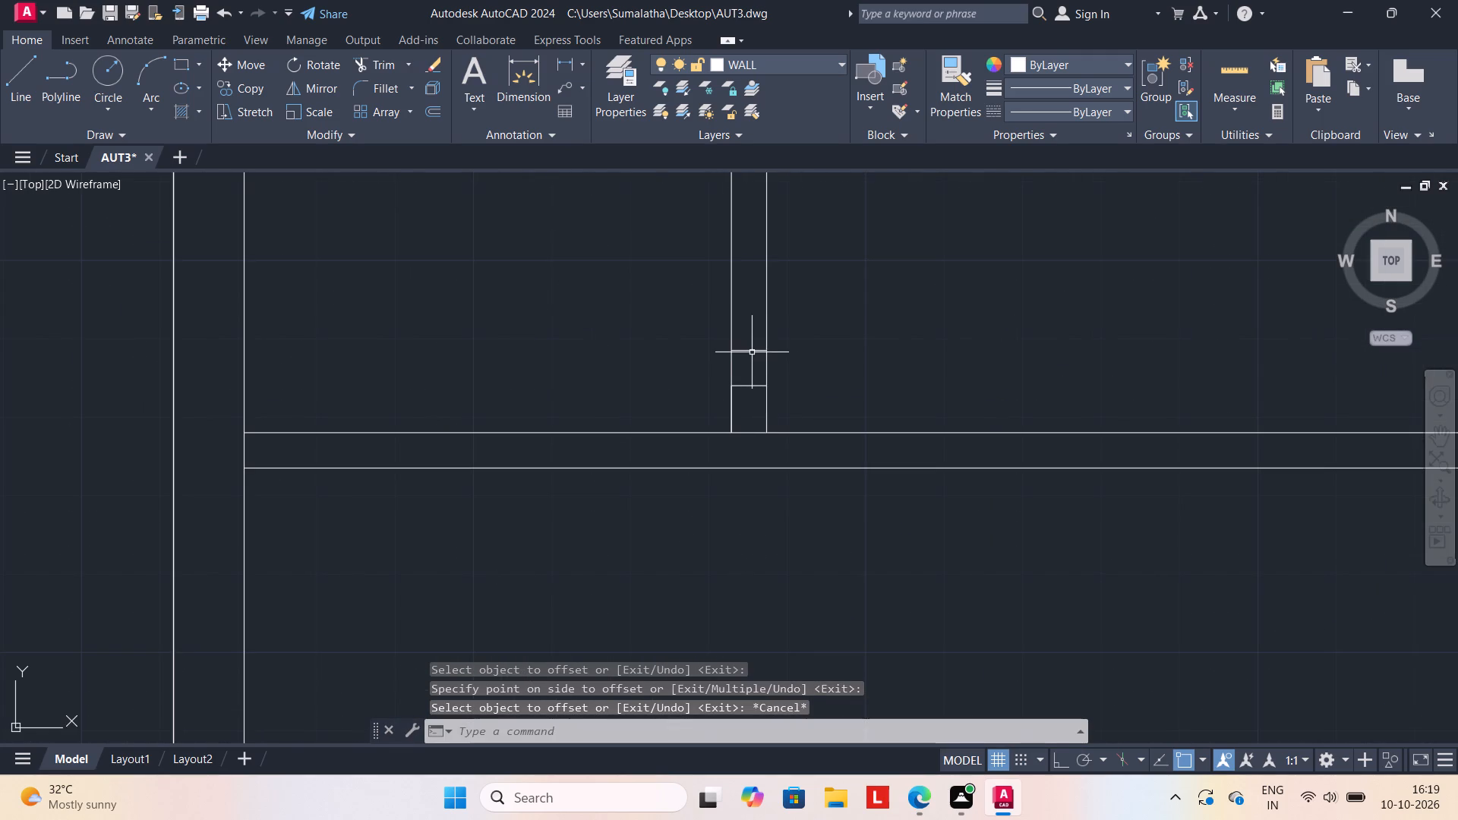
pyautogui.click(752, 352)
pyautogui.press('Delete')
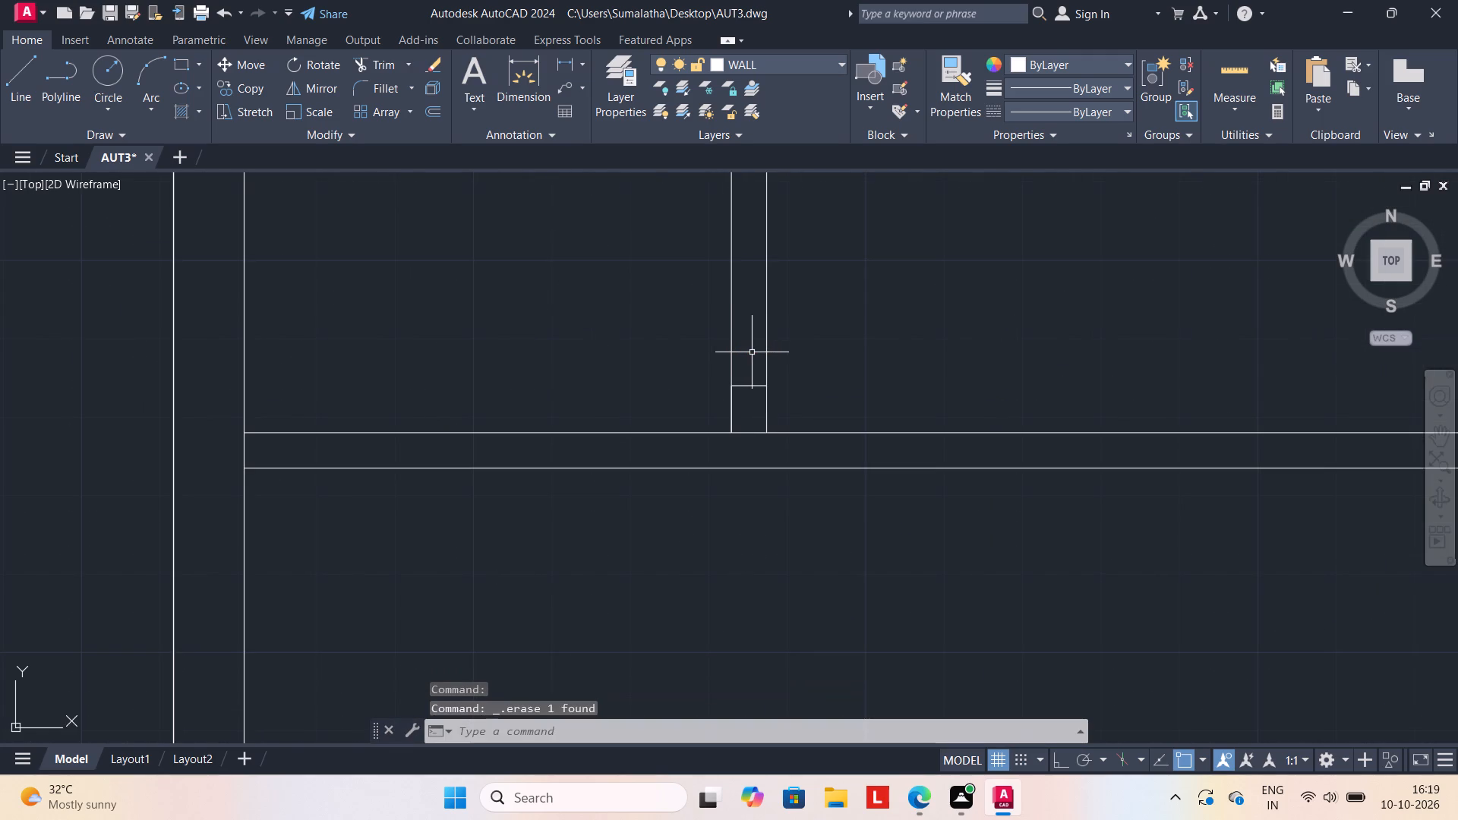
# Offset the west column's short-partition jamb line 2' north to mark the other side of the door opening.
pyautogui.press('o')
pyautogui.press('Return')
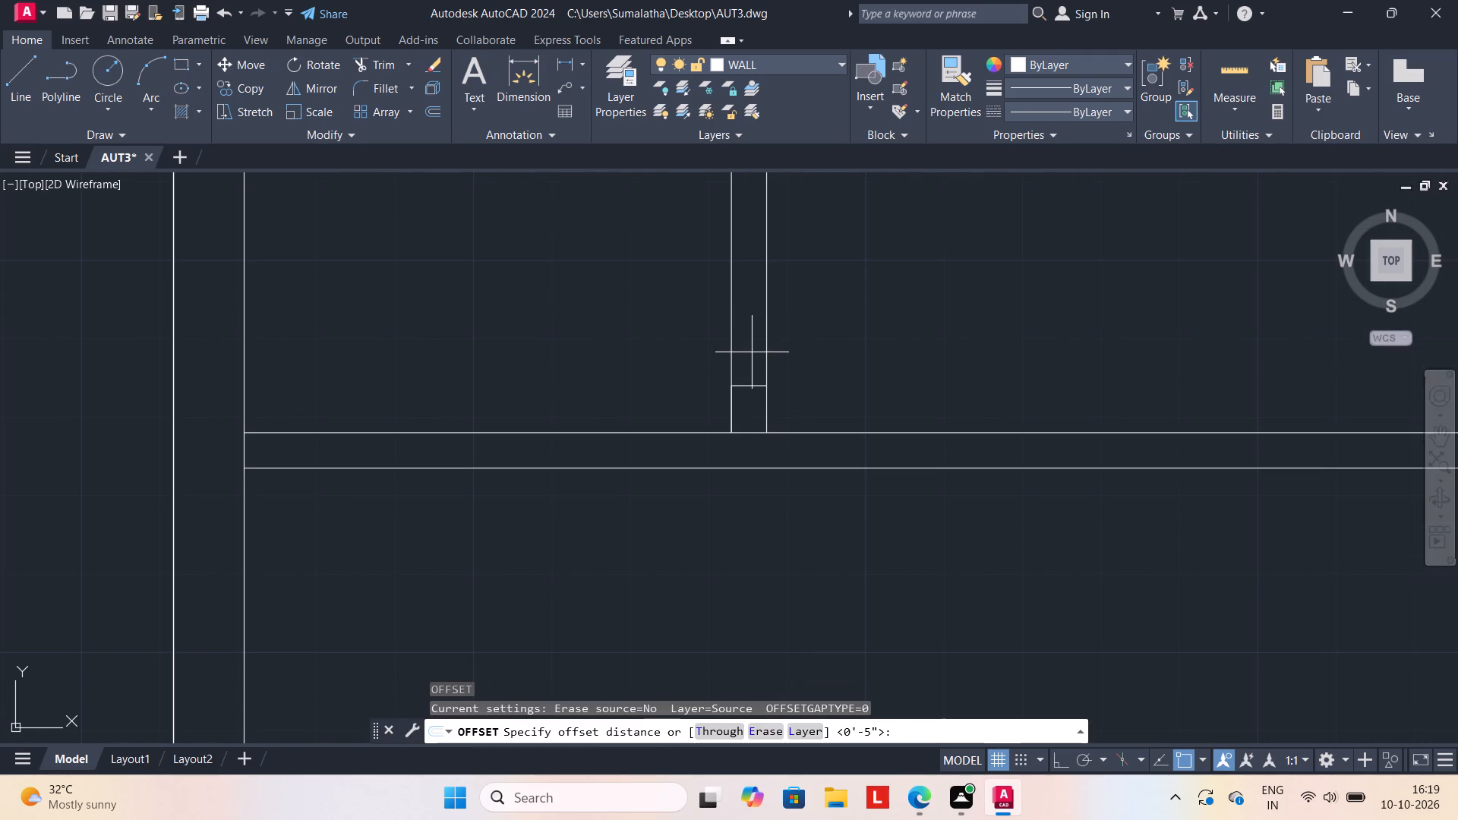
pyautogui.press('2')
pyautogui.press("'")
pyautogui.press('Return')
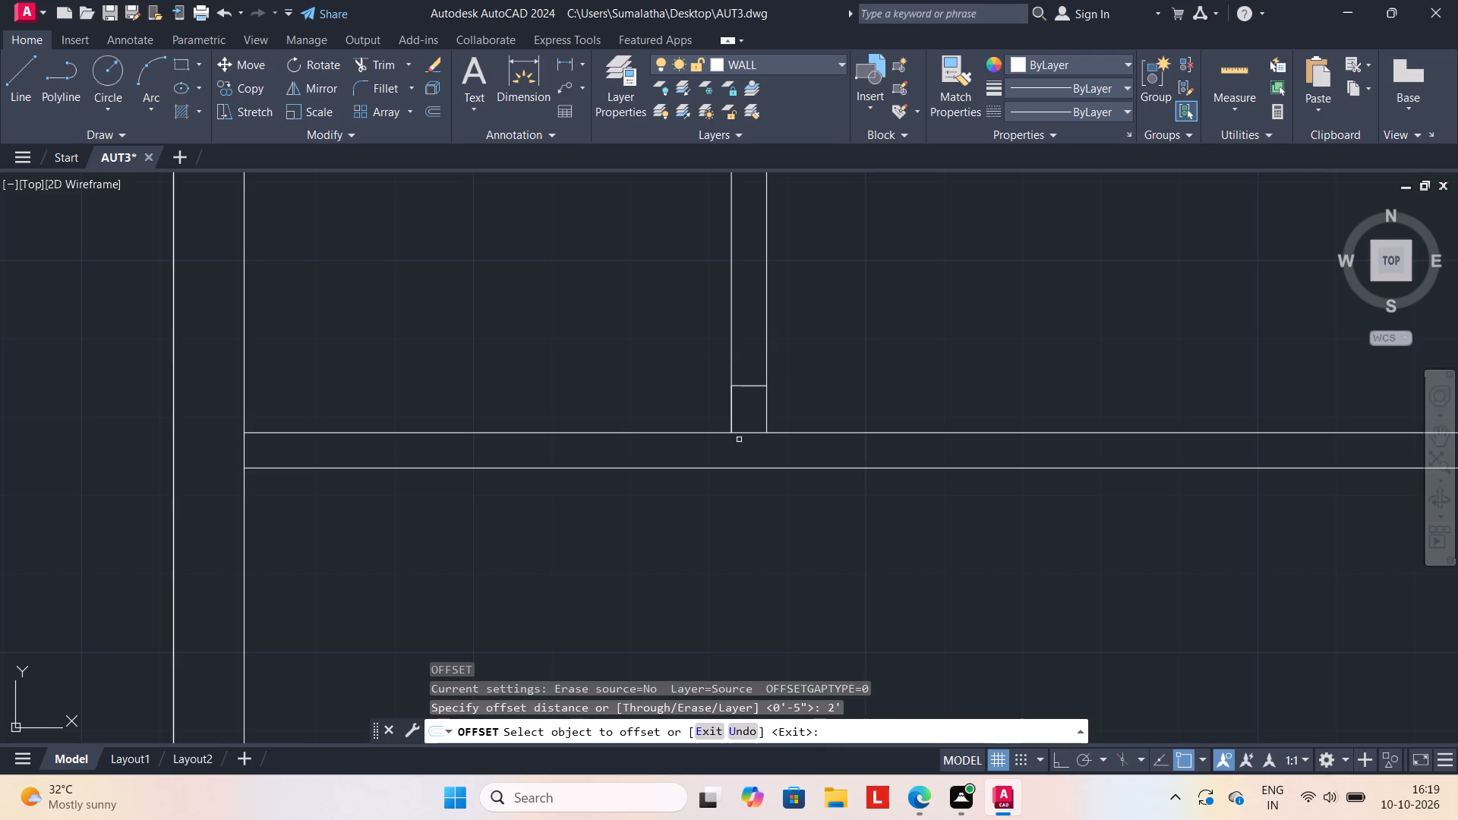
pyautogui.moveTo(745, 386); pyautogui.dragTo(750, 369)
pyautogui.click(753, 328)
pyautogui.scroll(-2, 786, 323)
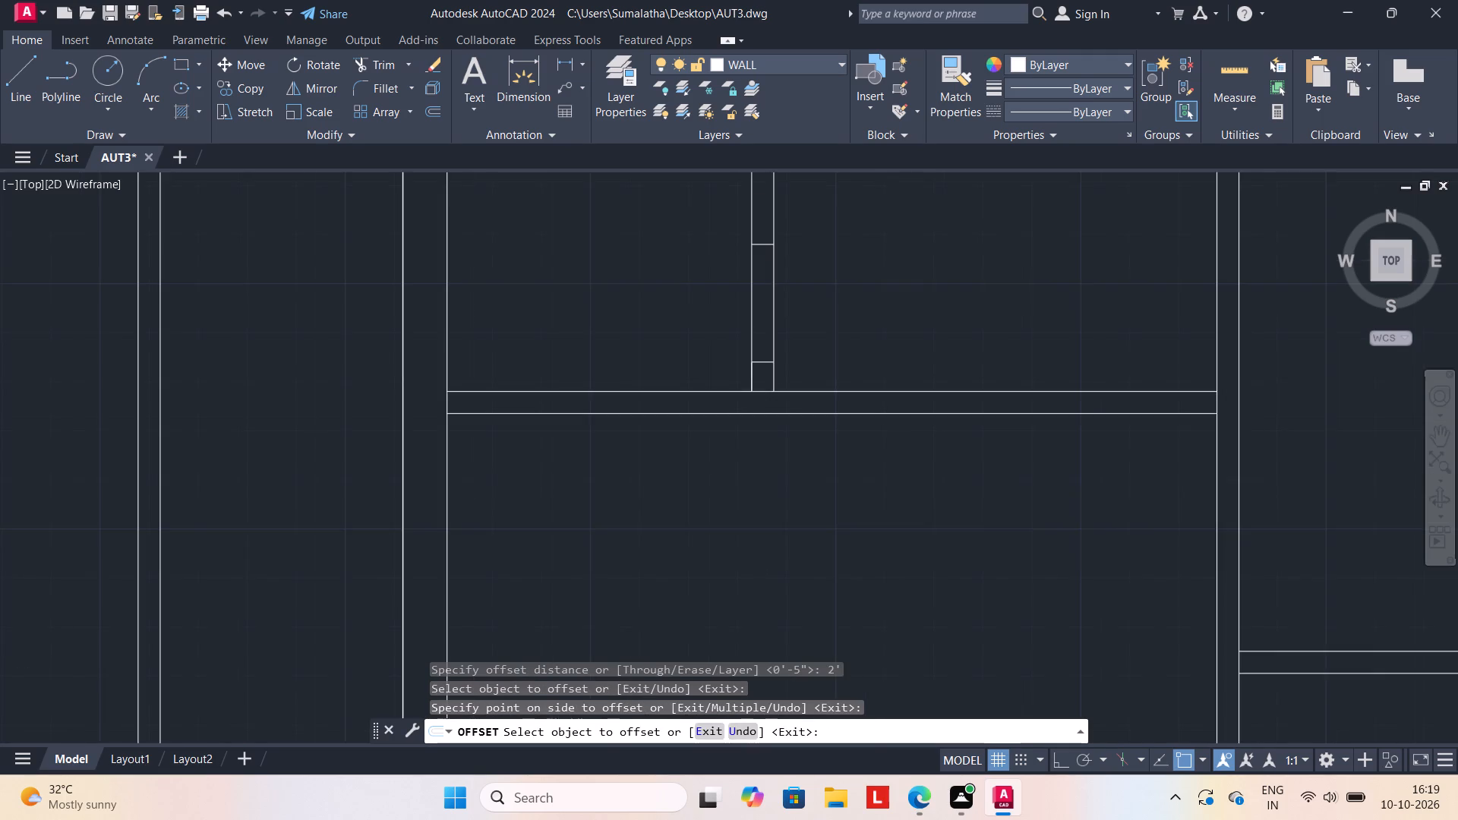
pyautogui.scroll(-1, 787, 323)
pyautogui.scroll(-1, 861, 316)
pyautogui.moveTo(856, 316); pyautogui.dragTo(777, 317, button='middle')
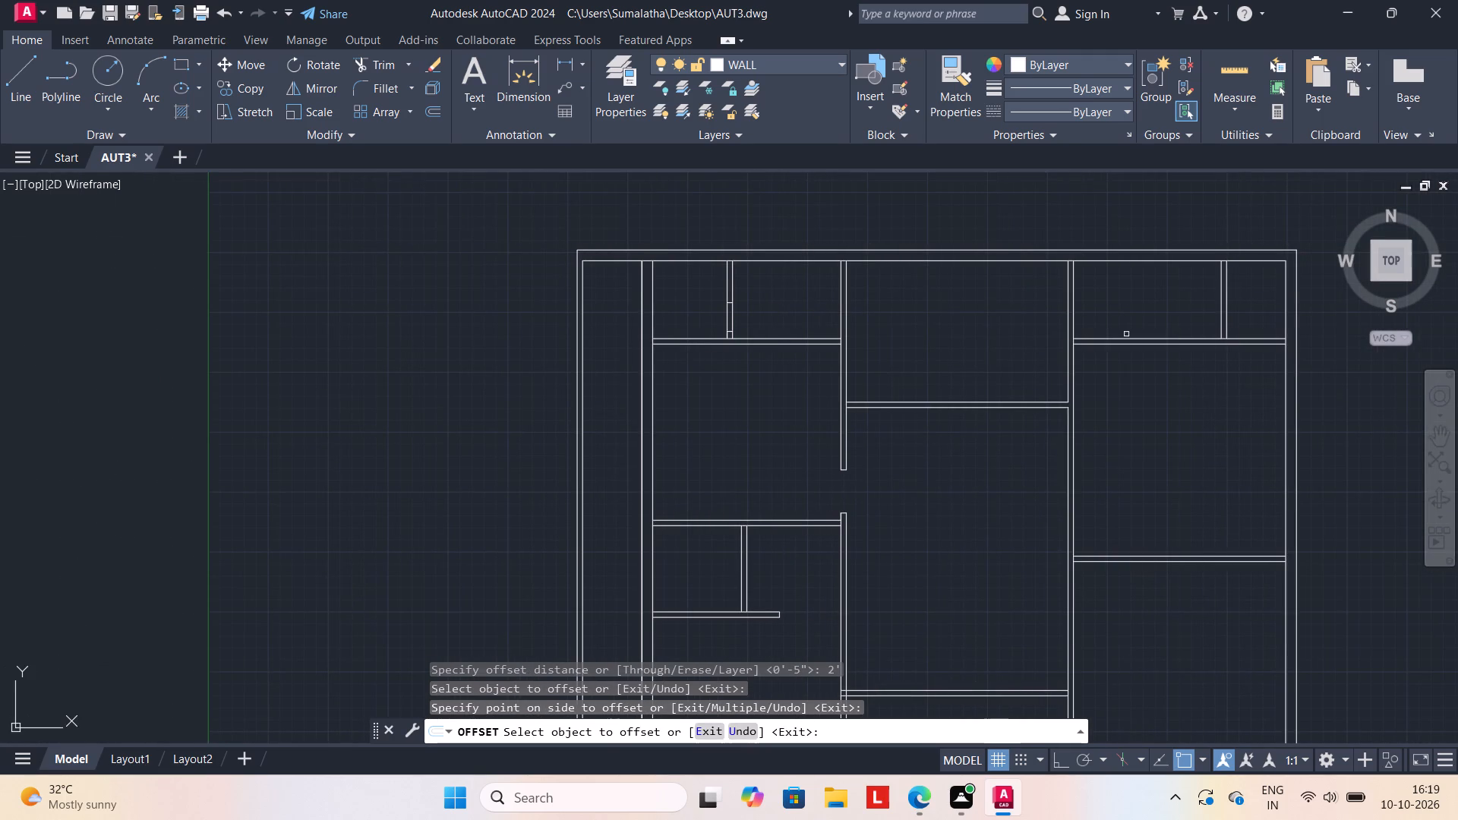
pyautogui.scroll(2, 1230, 320)
pyautogui.press('Escape')
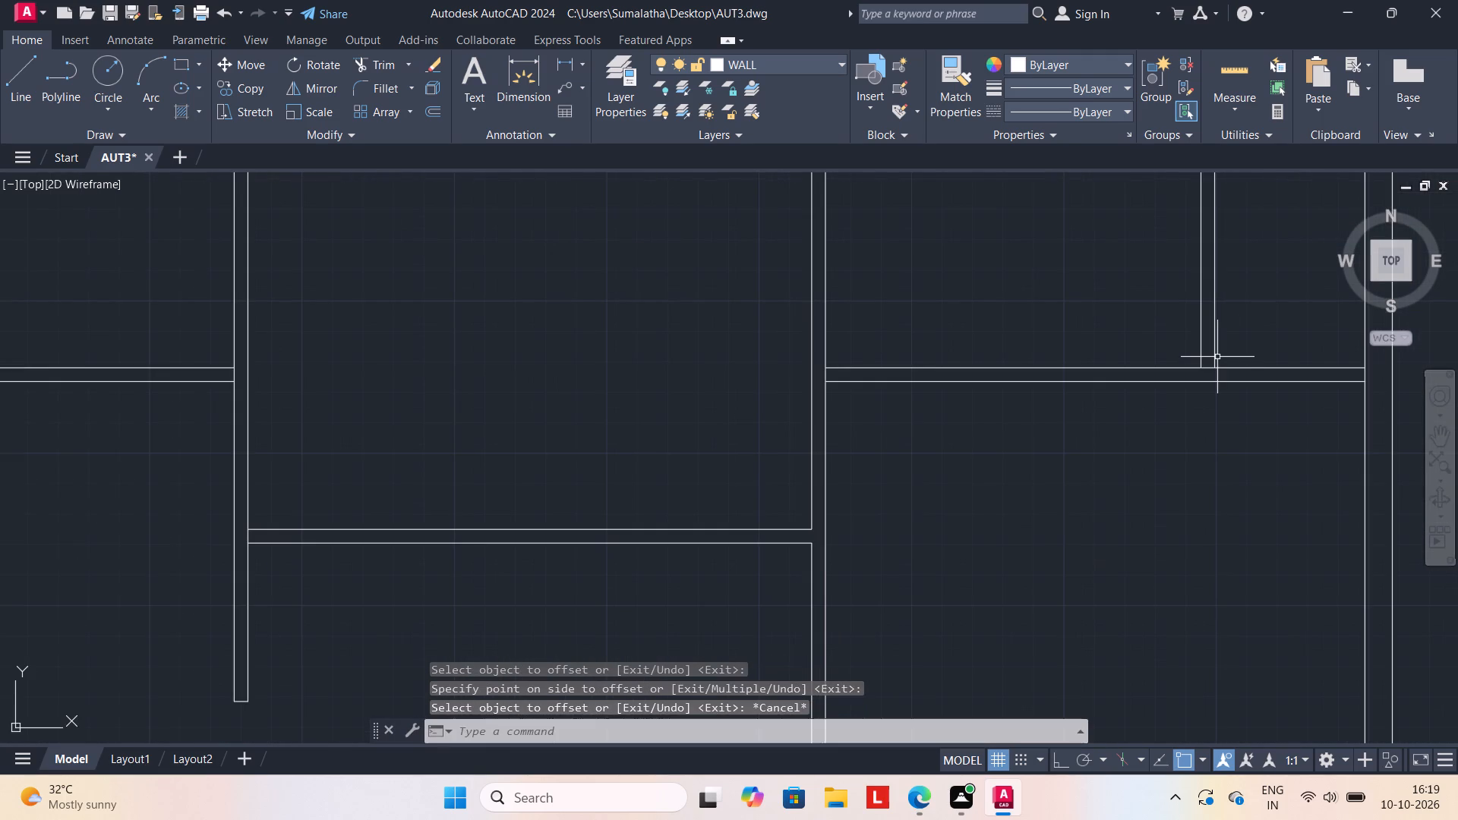
# Draw a door jamb line across the short vertical partition in the east column's north end, 6" north of the first horizontal partition.
pyautogui.press('l')
pyautogui.press('Return')
pyautogui.moveTo(1198, 363); pyautogui.dragTo(1199, 353)
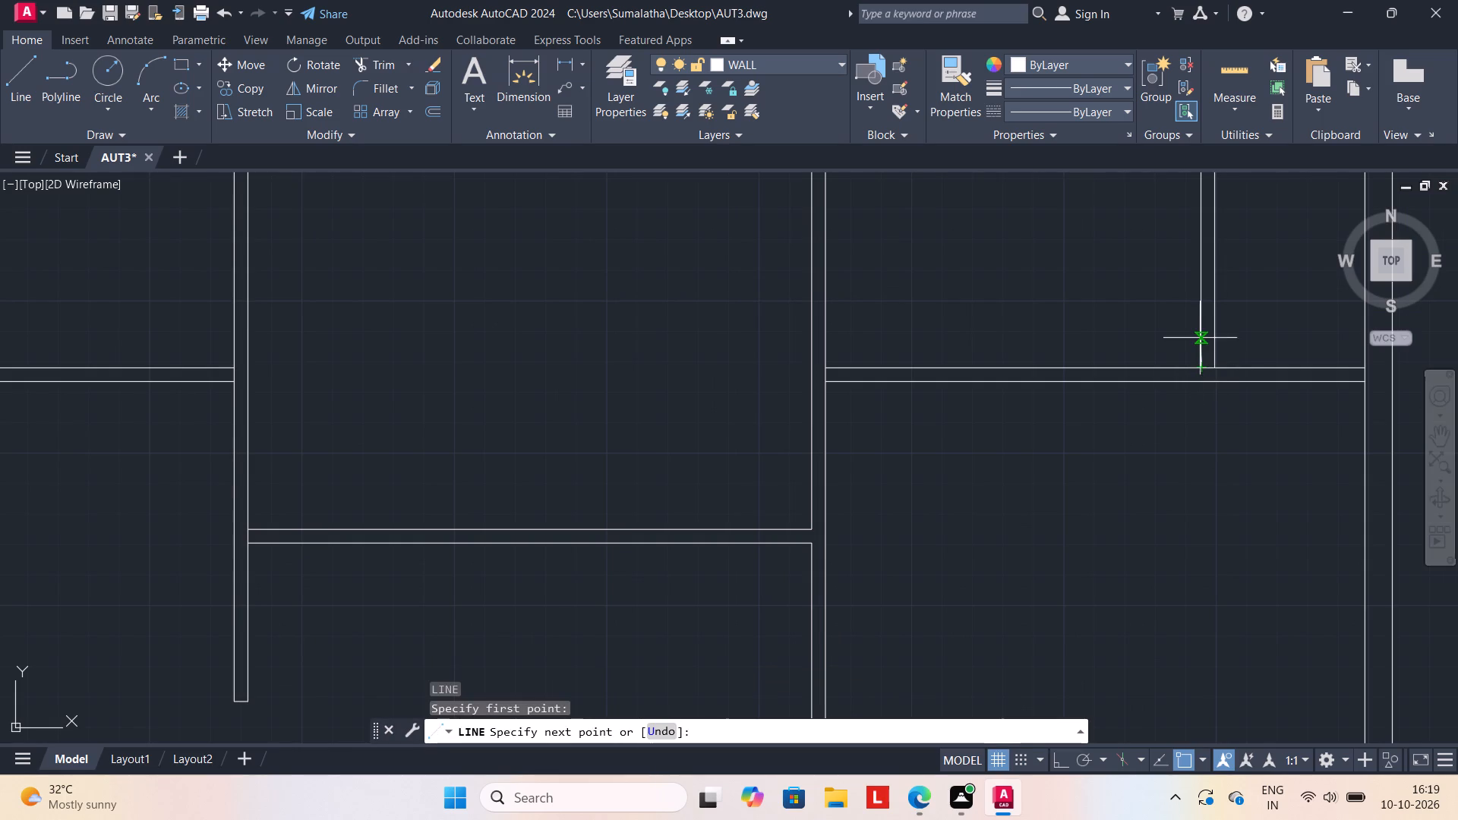
pyautogui.write('6"')
pyautogui.press('Return')
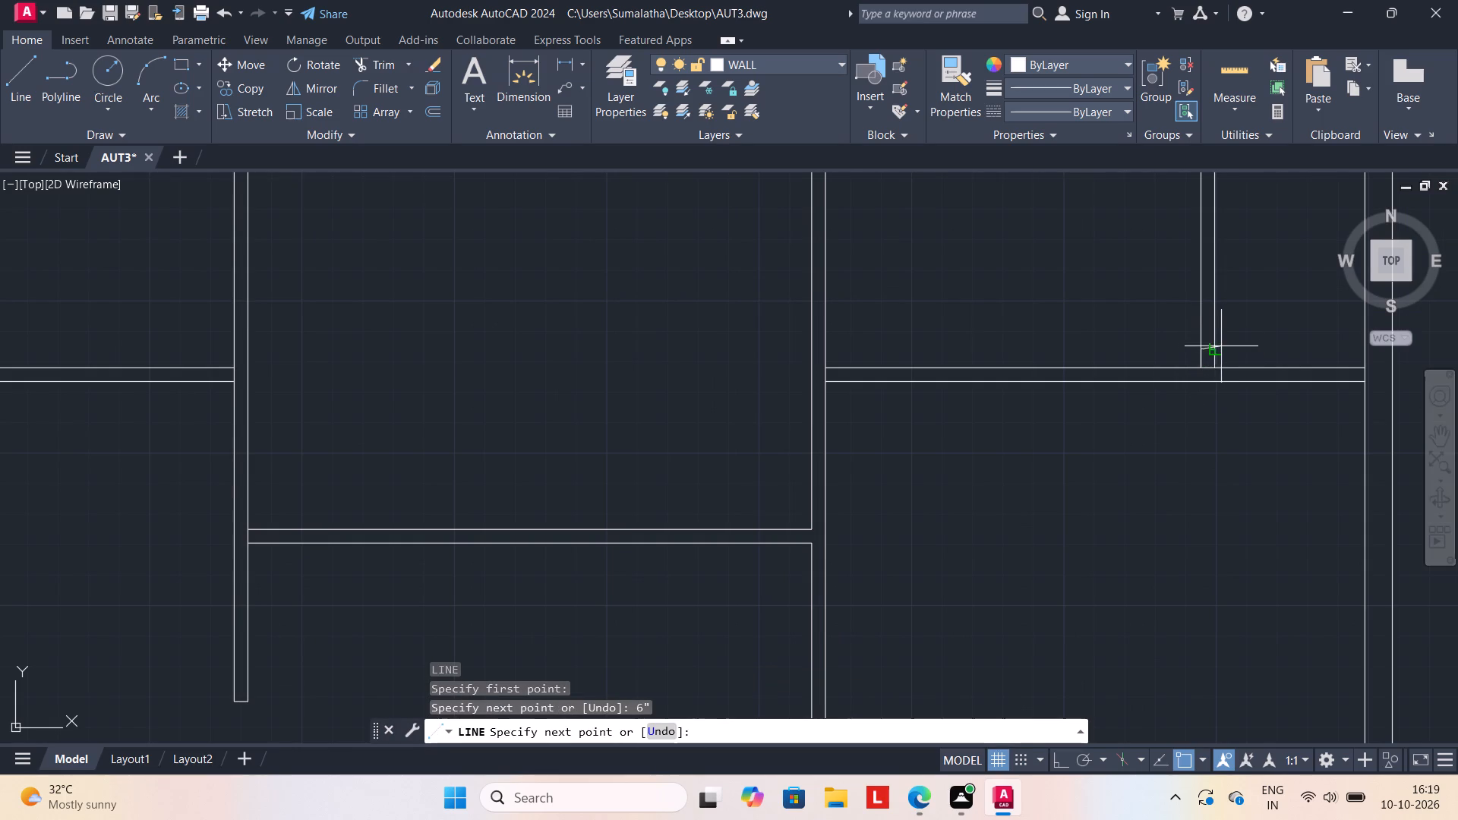
pyautogui.click(1219, 349)
pyautogui.press('Escape')
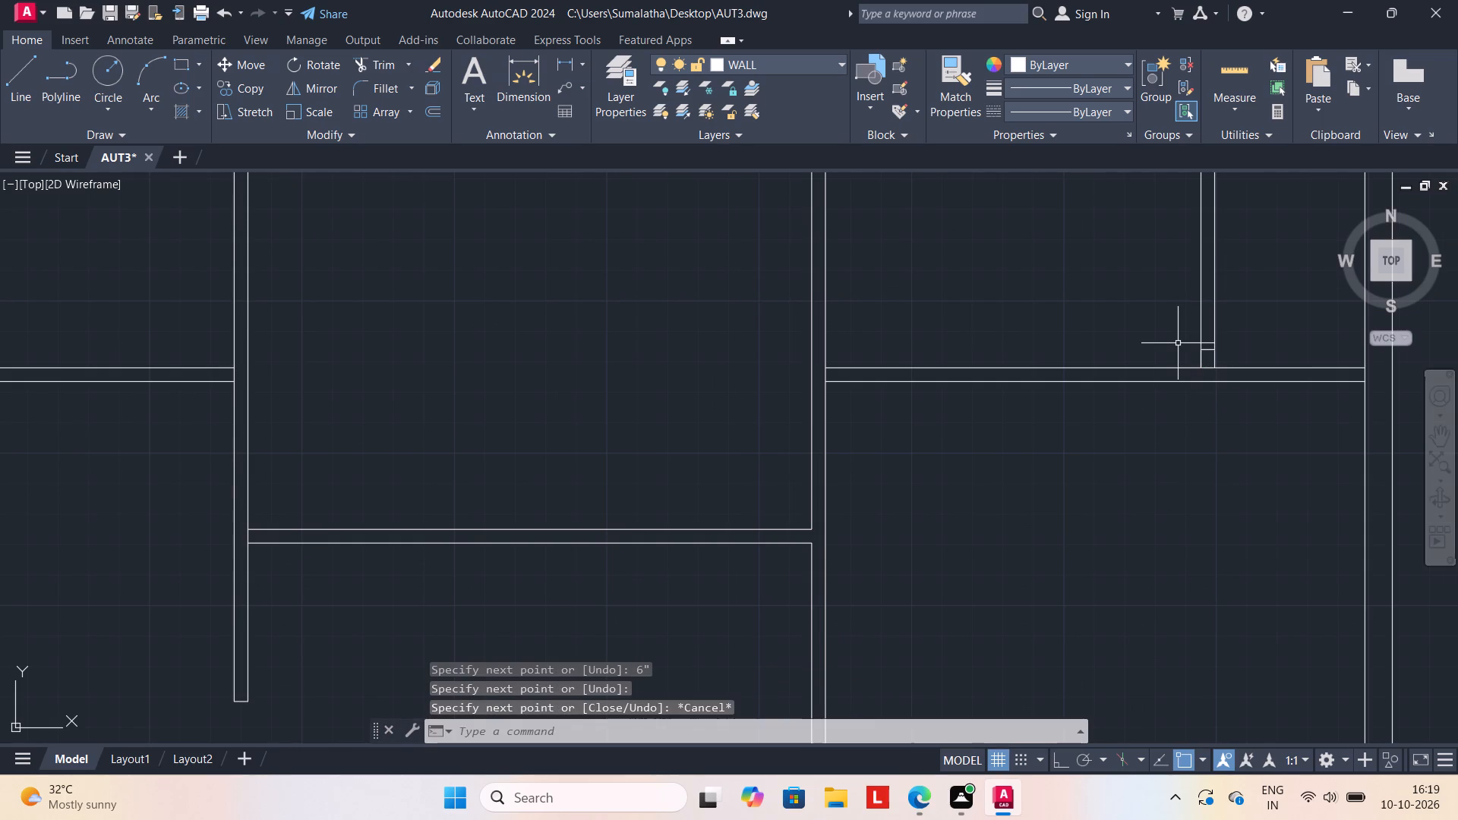
# Offset the east column's short-partition jamb line 2' north to mark the other side of the door opening.
pyautogui.press('o')
pyautogui.press('Return')
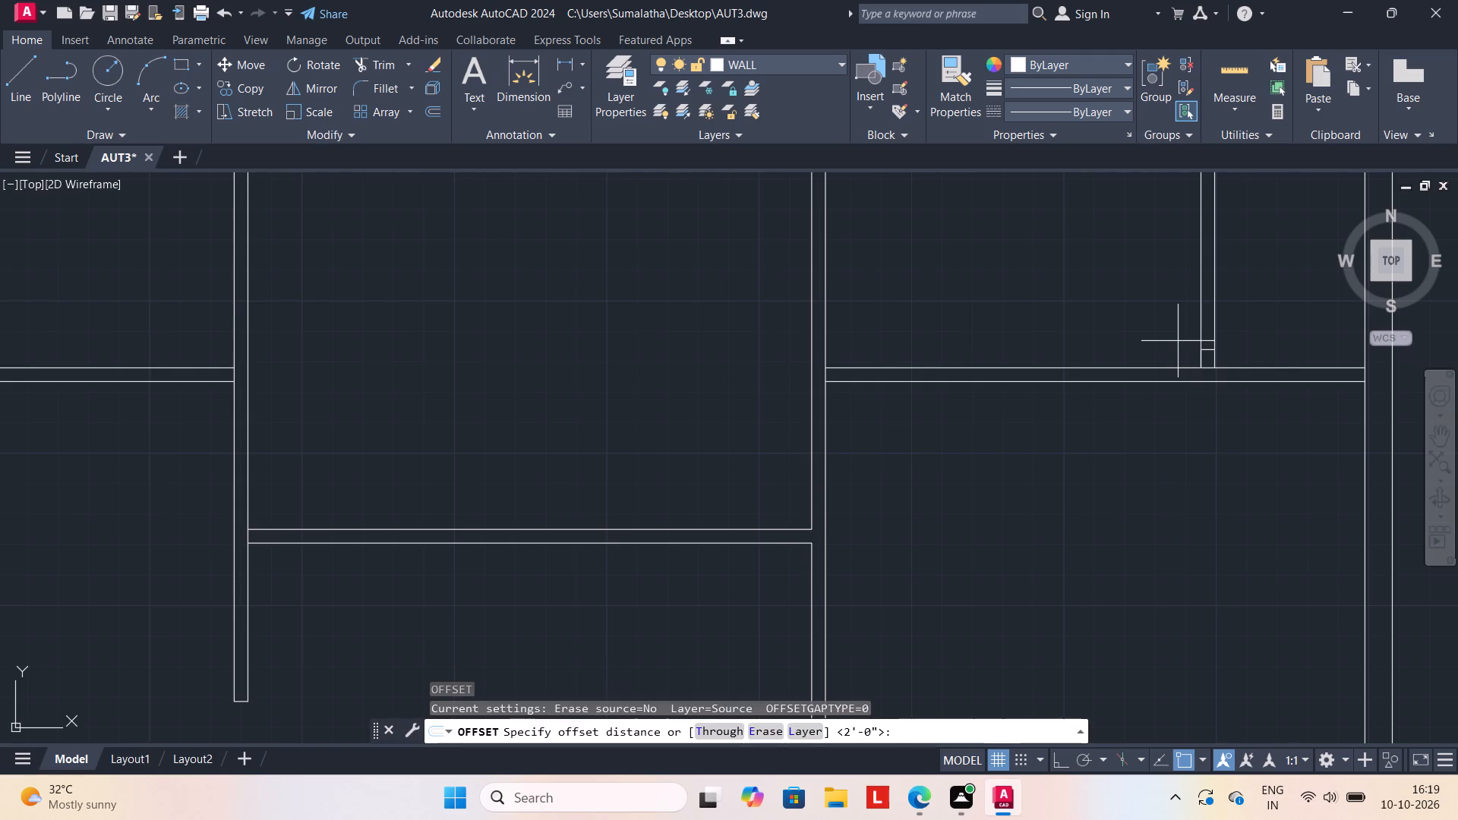
pyautogui.write("2'")
pyautogui.press('Return')
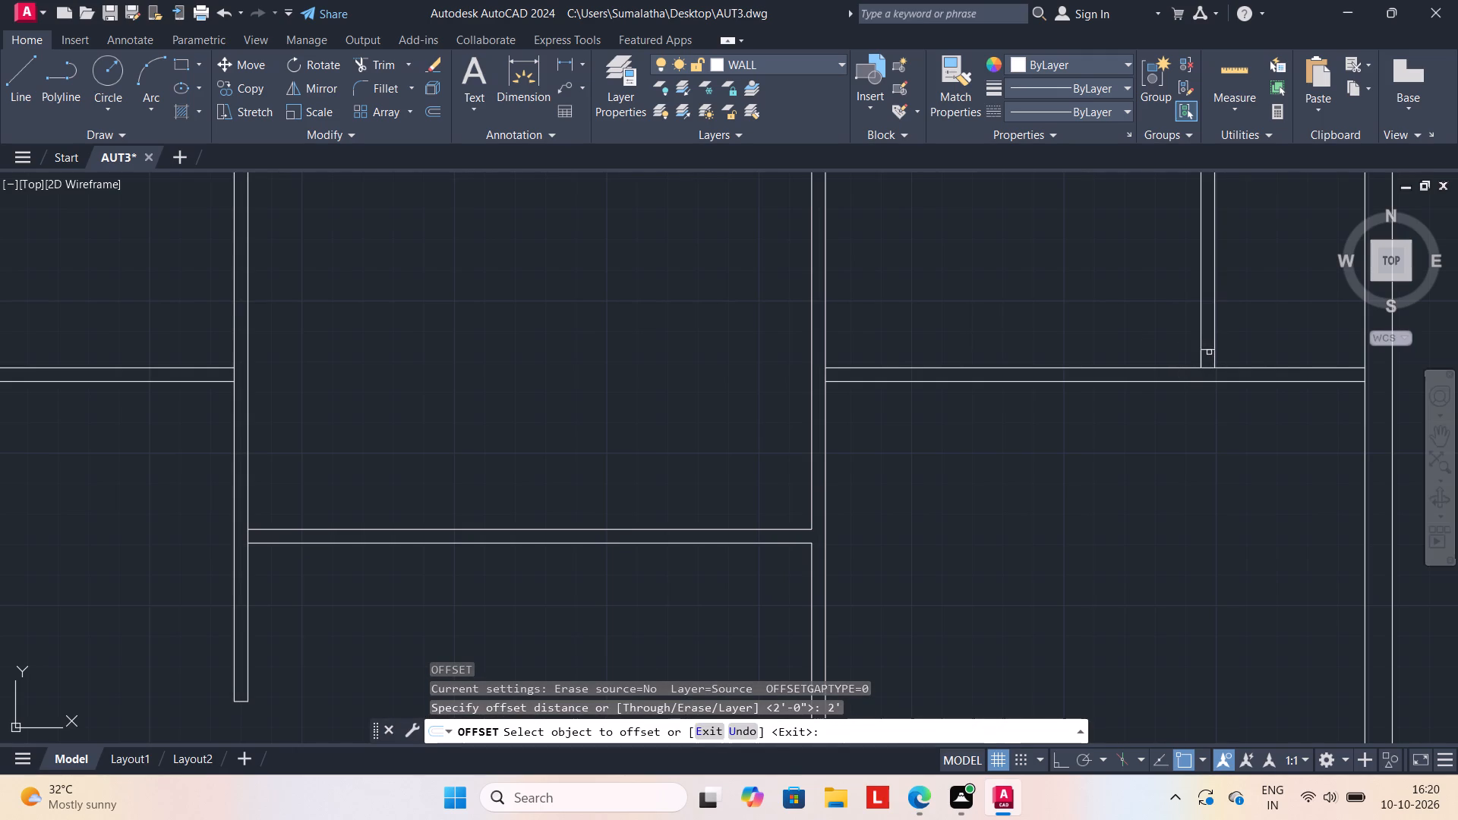
pyautogui.click(1209, 348)
pyautogui.click(1214, 323)
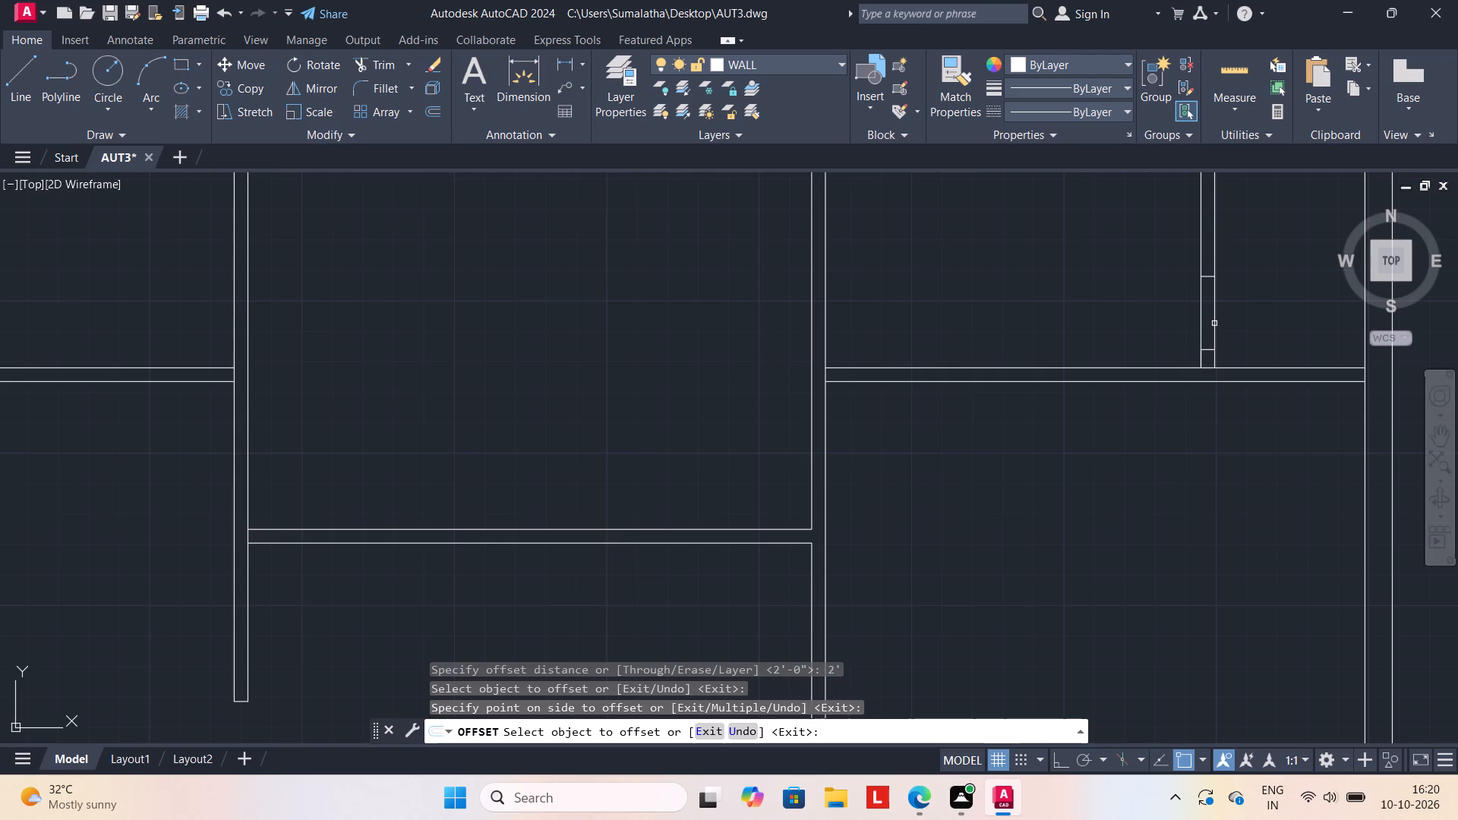
pyautogui.scroll(12, 1214, 323)
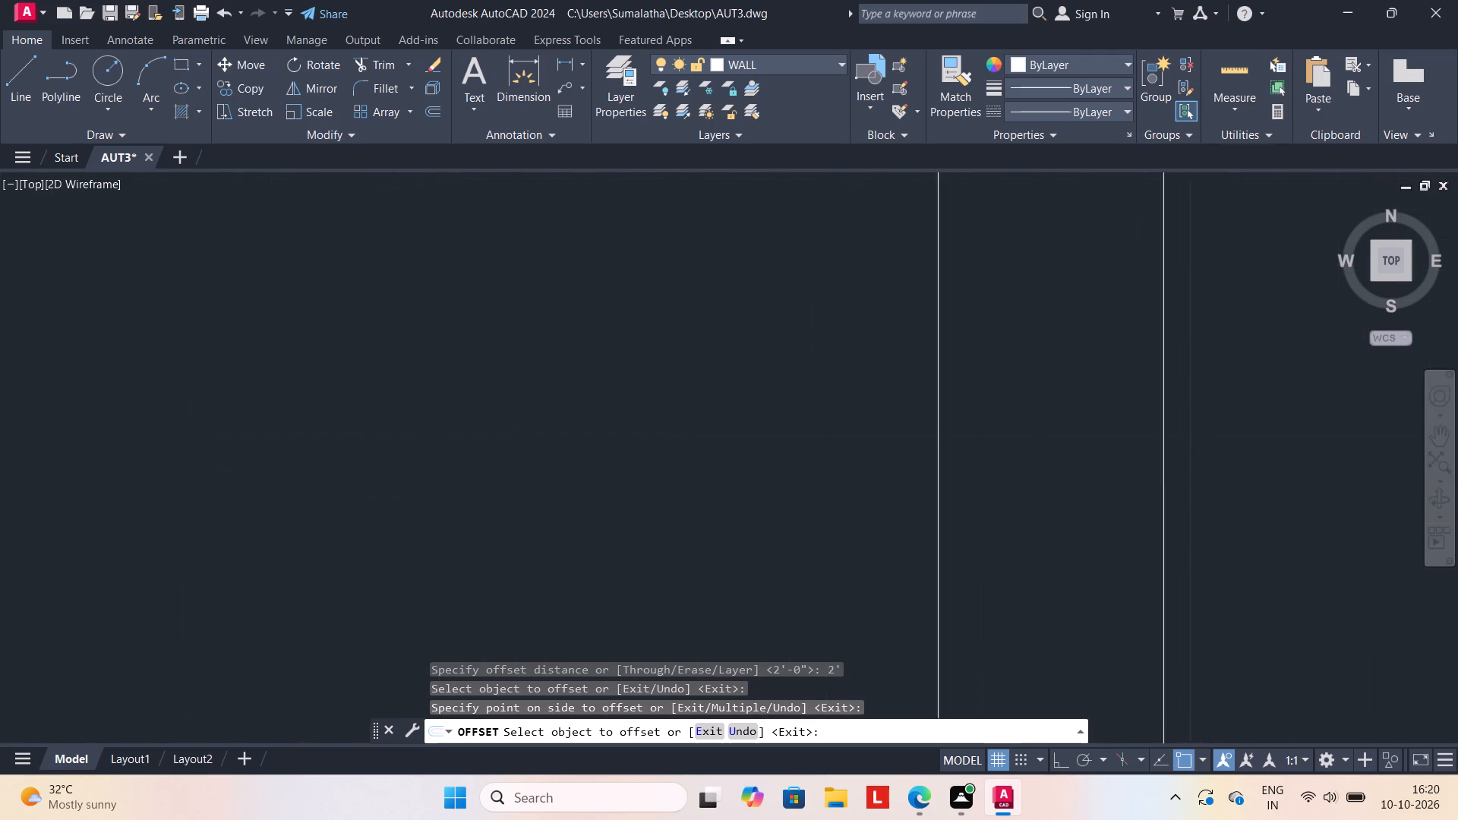
pyautogui.scroll(4, 1214, 323)
pyautogui.scroll(-3, 1189, 296)
pyautogui.scroll(-8, 1007, 399)
pyautogui.scroll(-4, 958, 342)
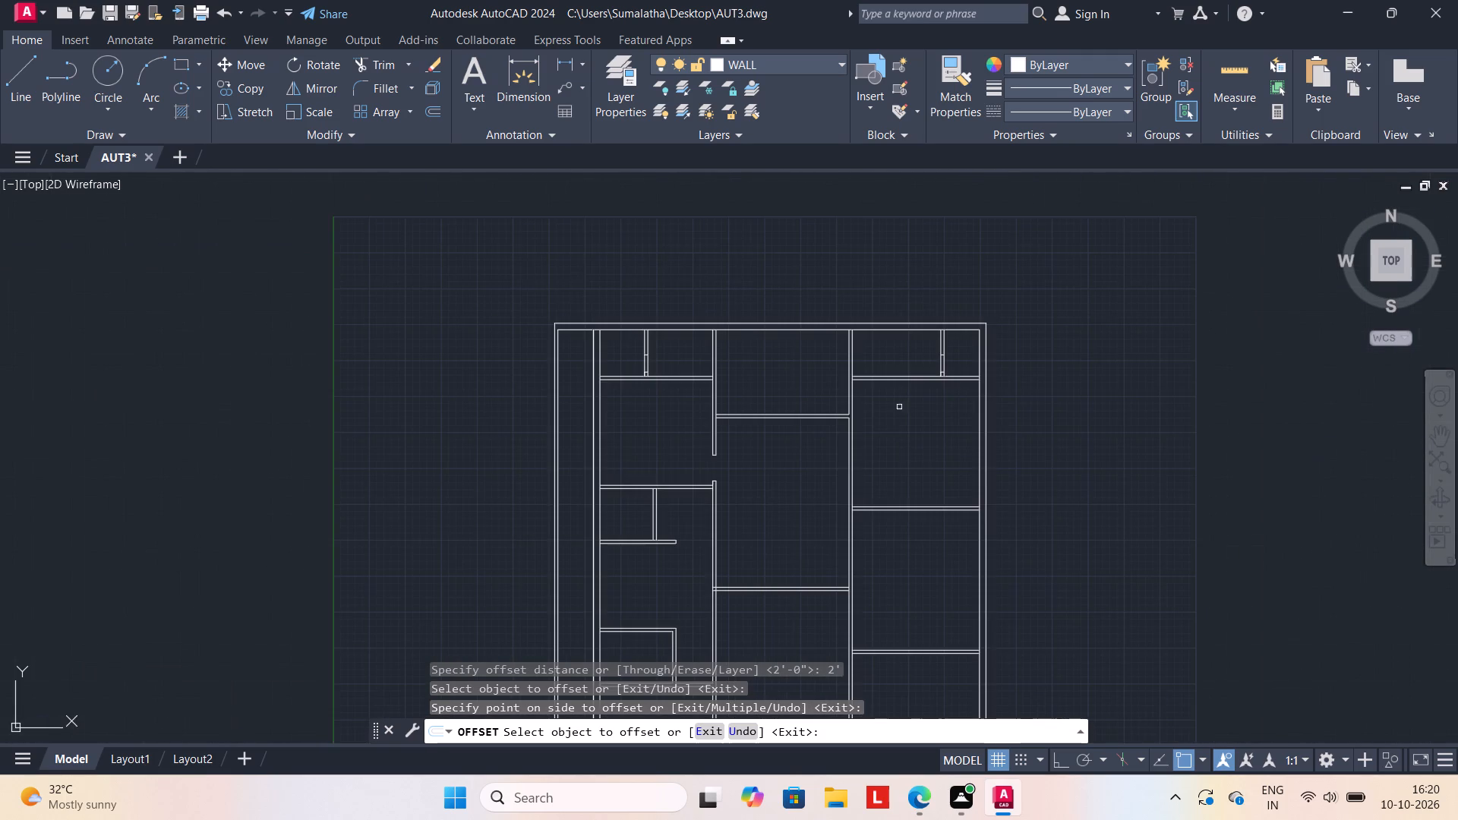
pyautogui.moveTo(876, 454); pyautogui.dragTo(899, 394, button='middle')
pyautogui.press('Escape')
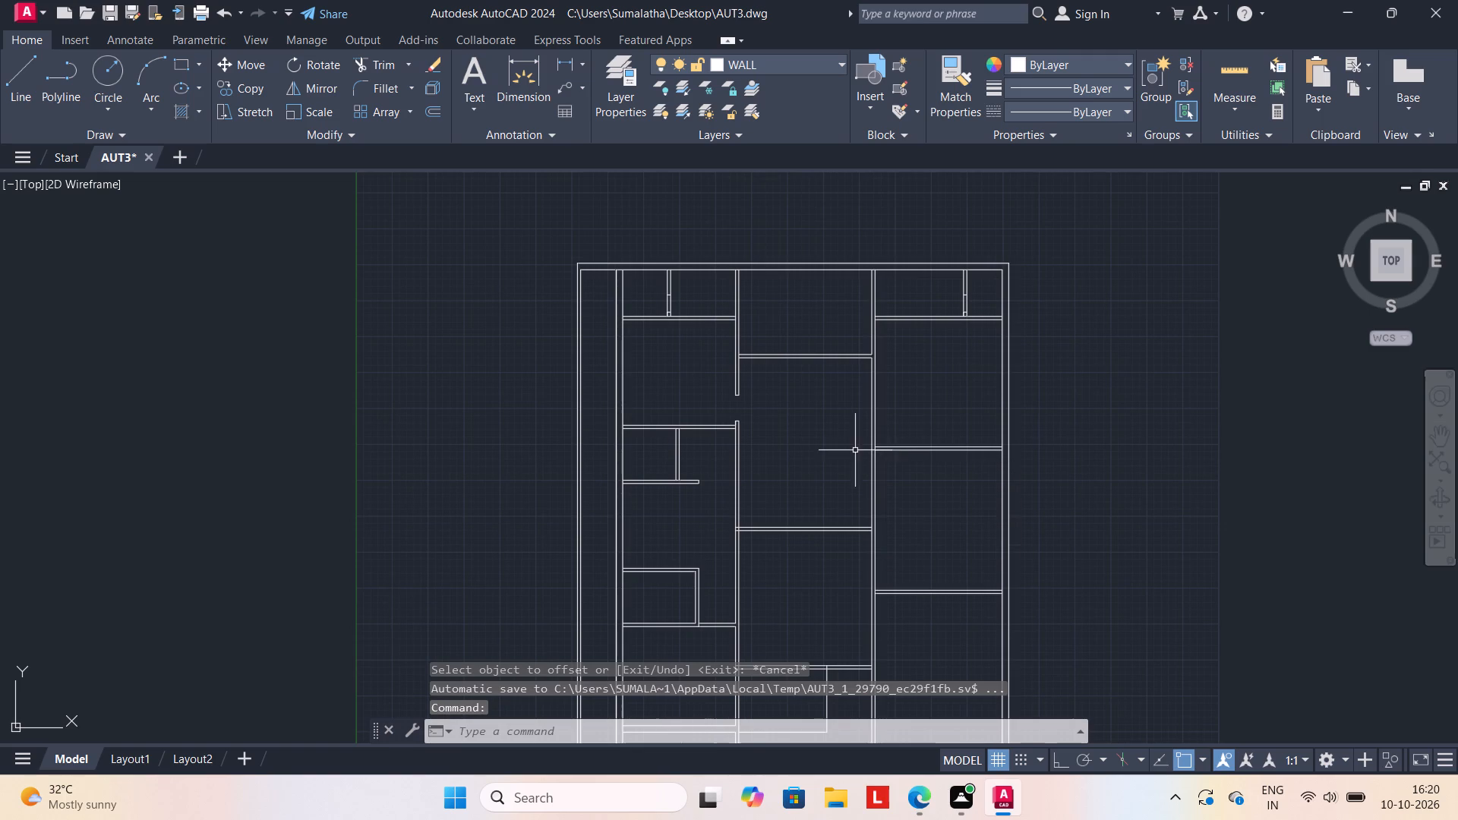
# Draw a door jamb line across the wall between the middle and east columns, 6" north of the east column's second horizontal partition.
pyautogui.scroll(2, 903, 440)
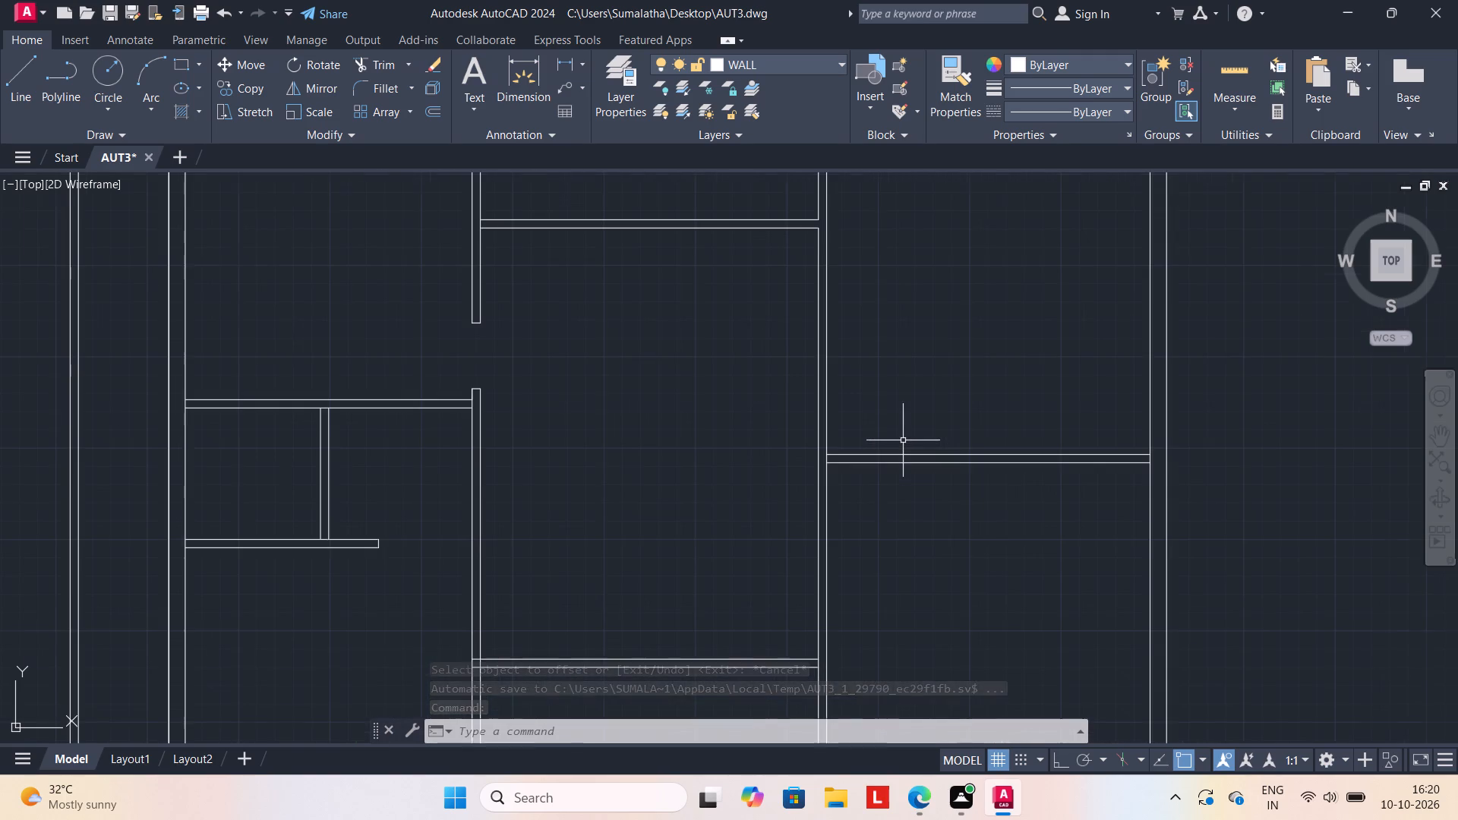
pyautogui.press('l')
pyautogui.press('Return')
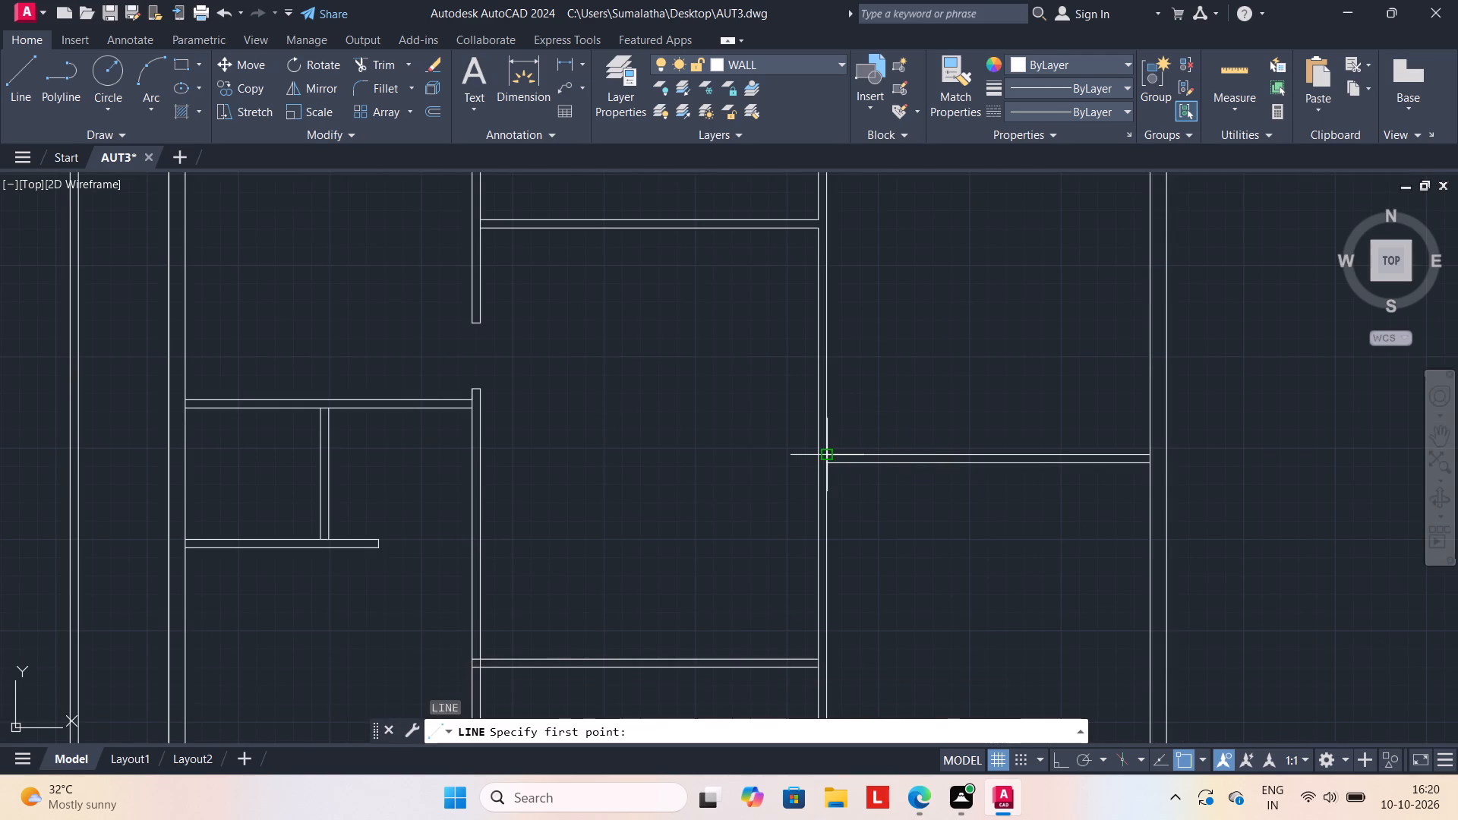
pyautogui.click(828, 455)
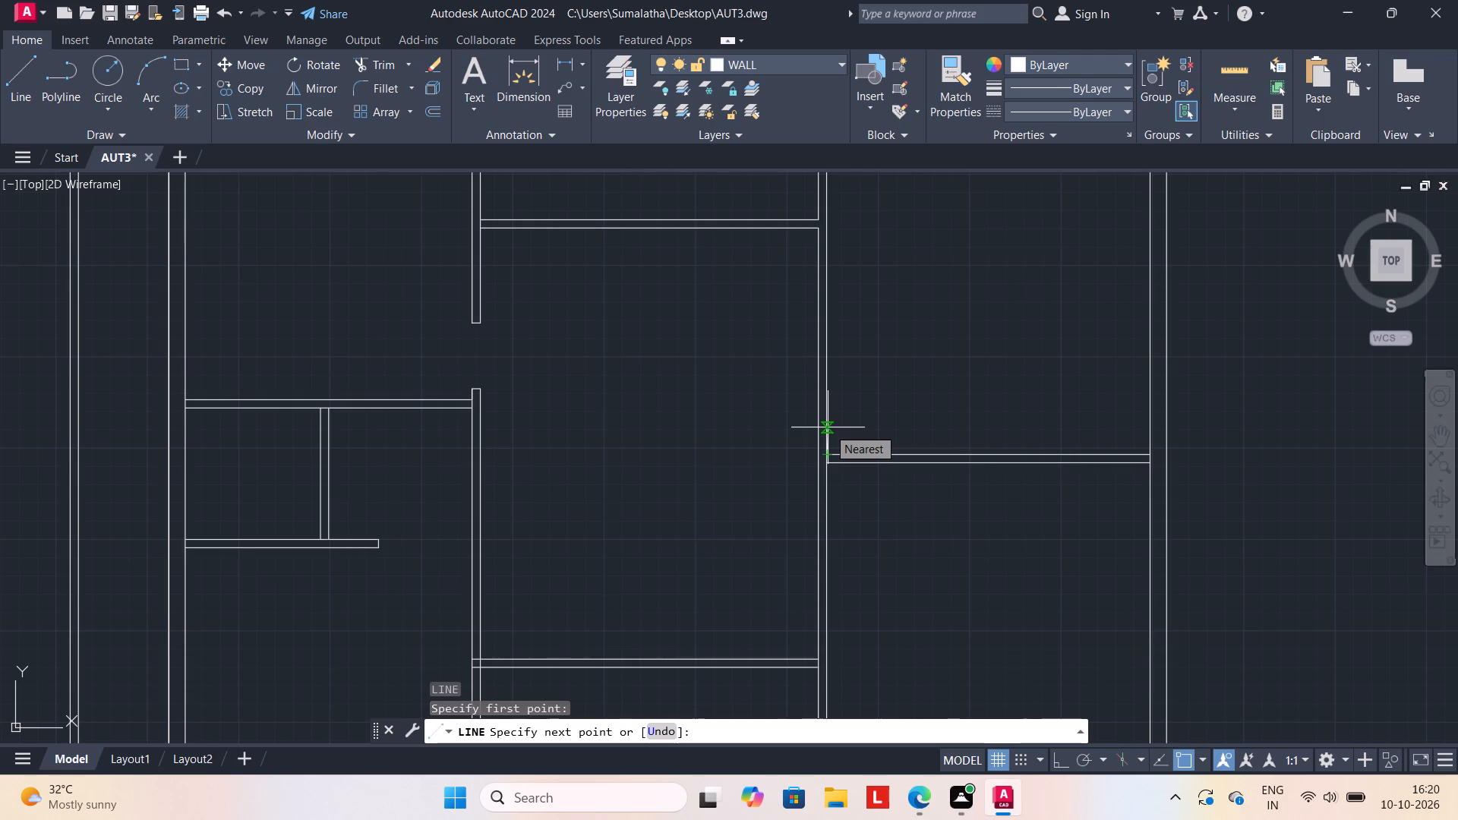
pyautogui.press('6')
pyautogui.hotkey('shift', '"')
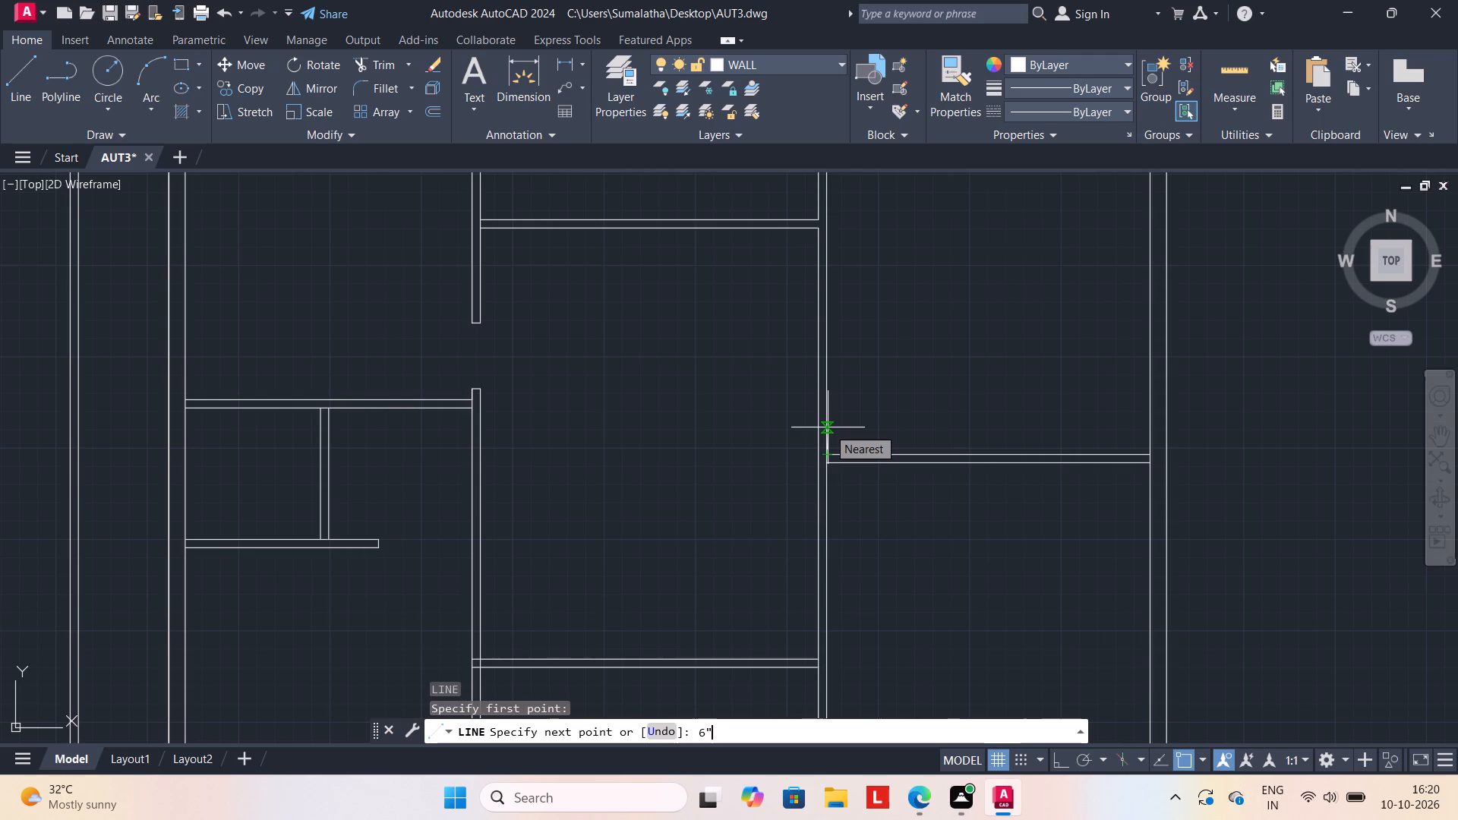
pyautogui.press('Return')
pyautogui.click(816, 440)
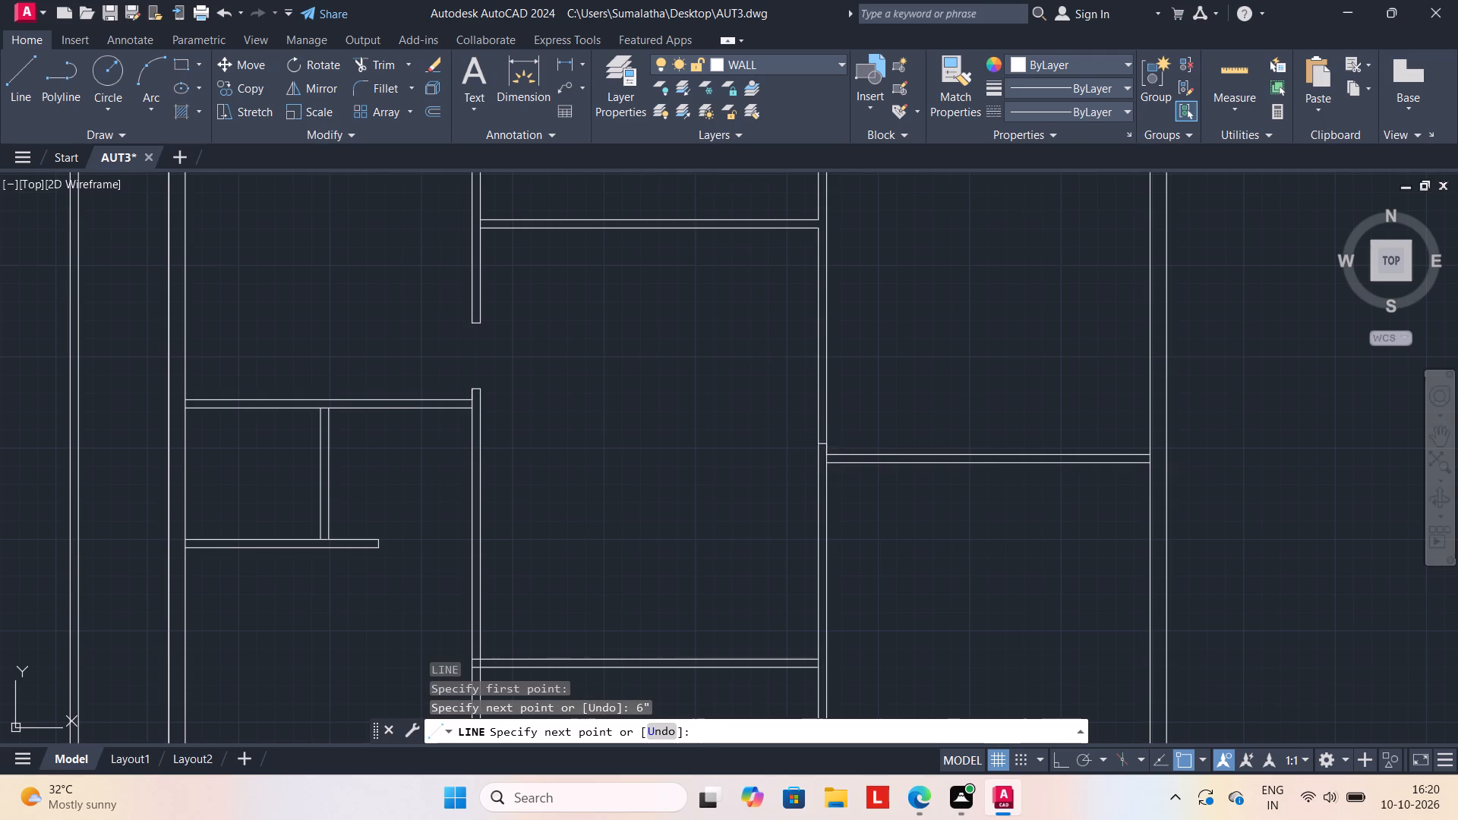
pyautogui.press('Escape')
# Offset the new jamb line 3' north to mark the other side of the door opening.
pyautogui.press('o')
pyautogui.press('Return')
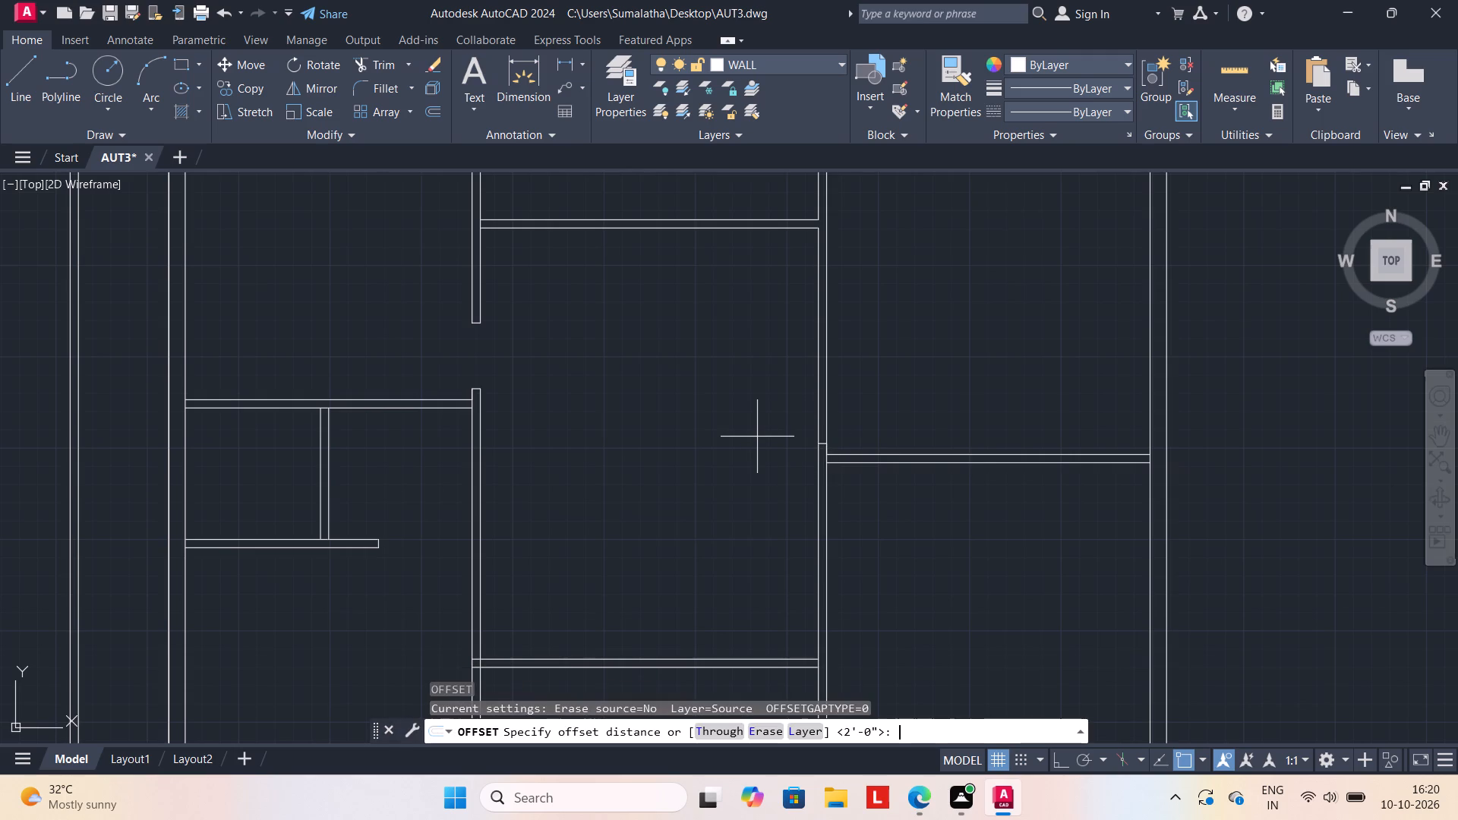
pyautogui.write("3'")
pyautogui.press('Return')
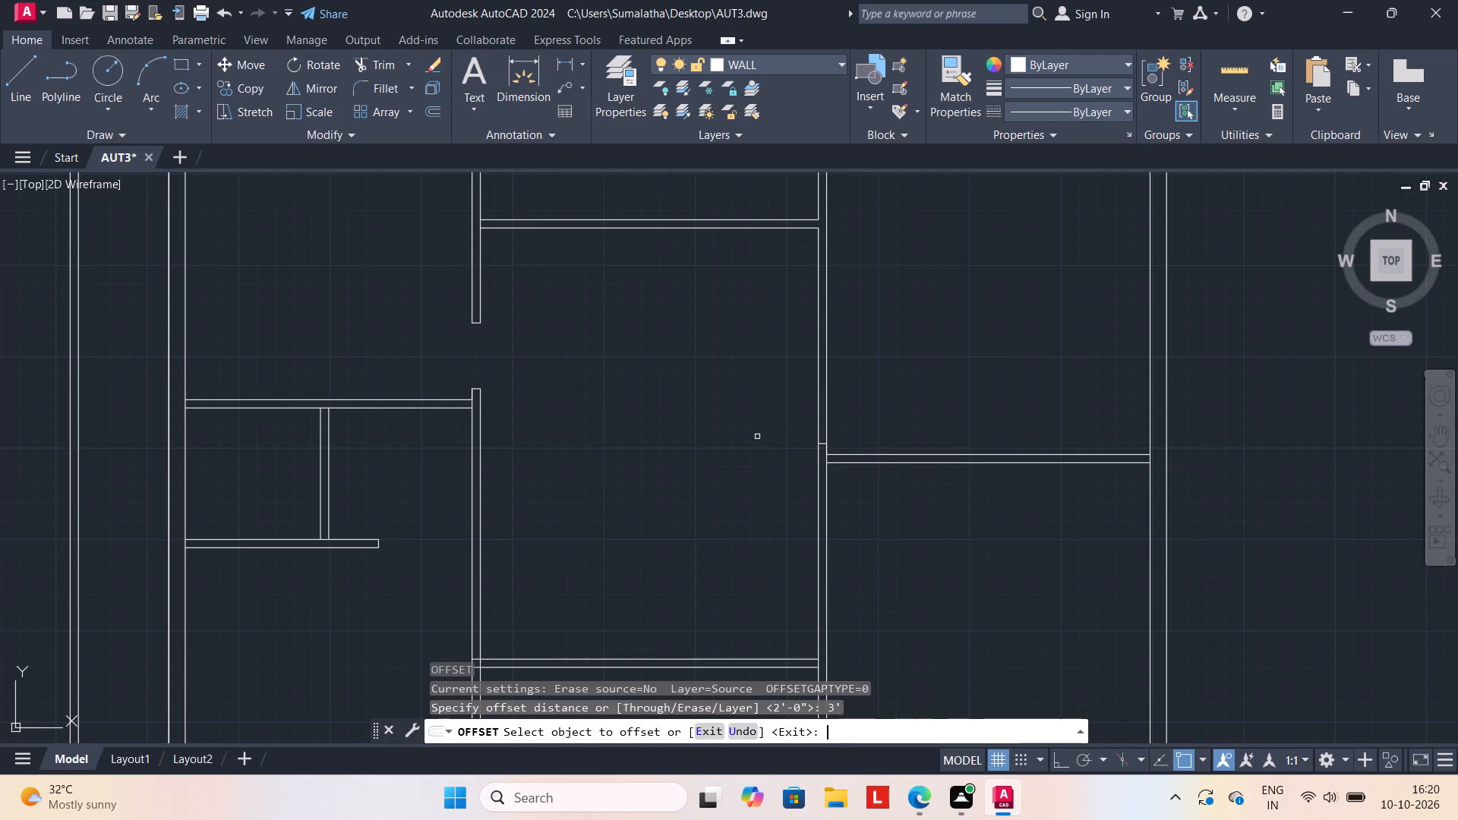
pyautogui.scroll(2, 817, 443)
pyautogui.click(826, 443)
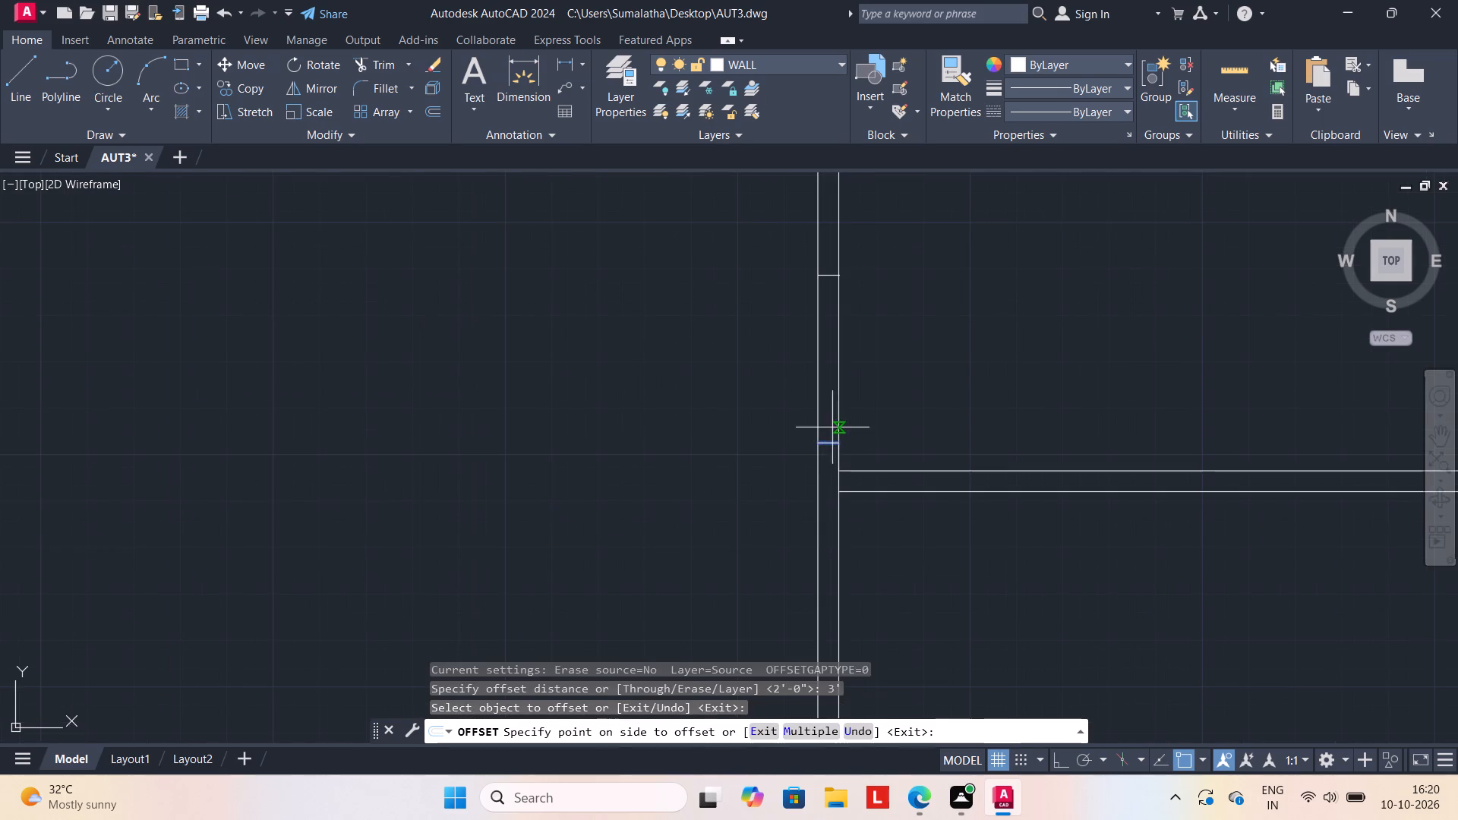
pyautogui.click(832, 427)
pyautogui.scroll(-2, 876, 414)
pyautogui.press('Escape')
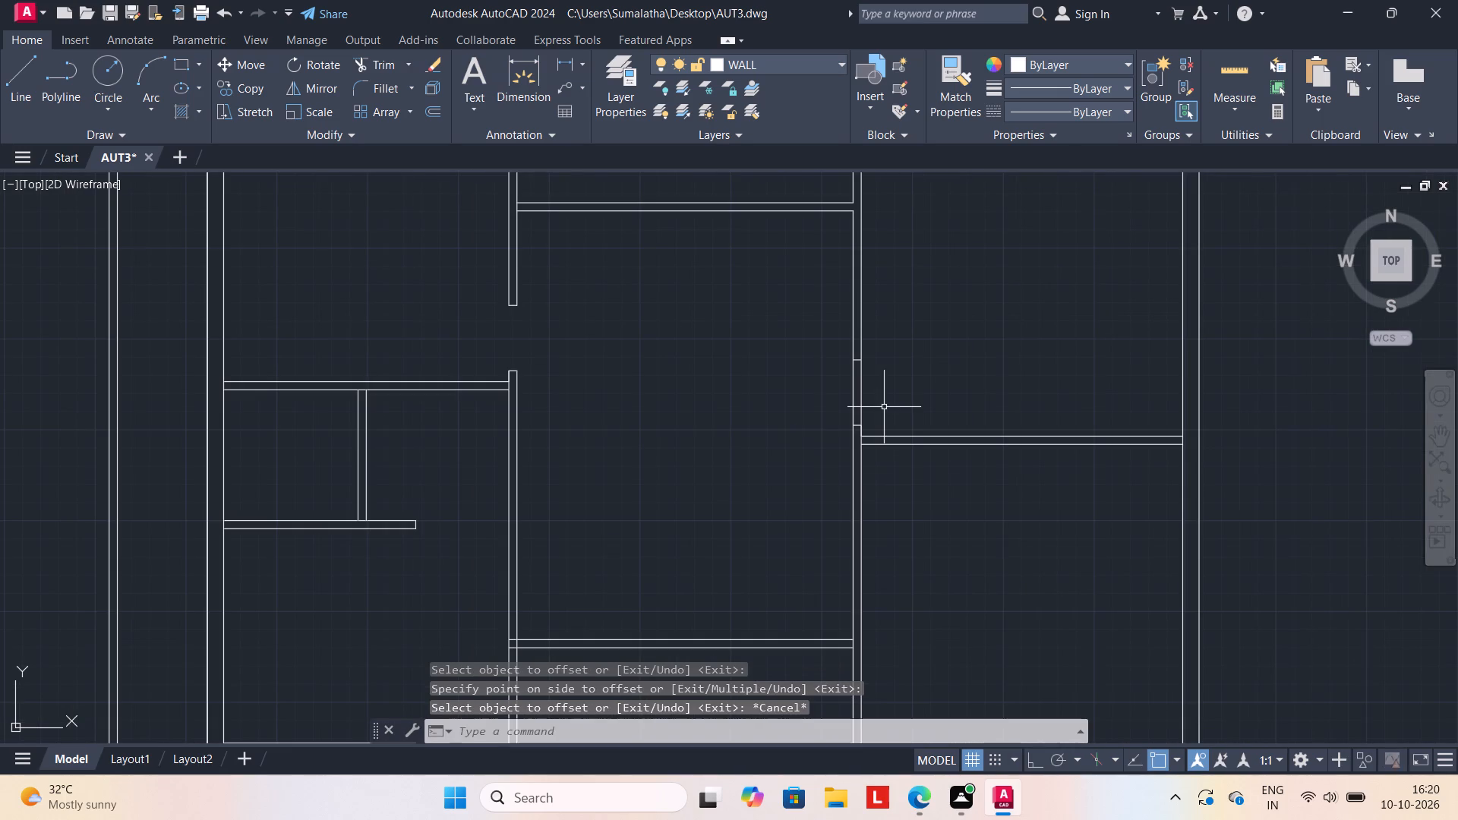
# Draw a door jamb line across the wall between the middle and east columns, 6" south of the middle column's second horizontal partition.
pyautogui.scroll(-1, 884, 407)
pyautogui.moveTo(881, 399); pyautogui.dragTo(891, 301, button='middle')
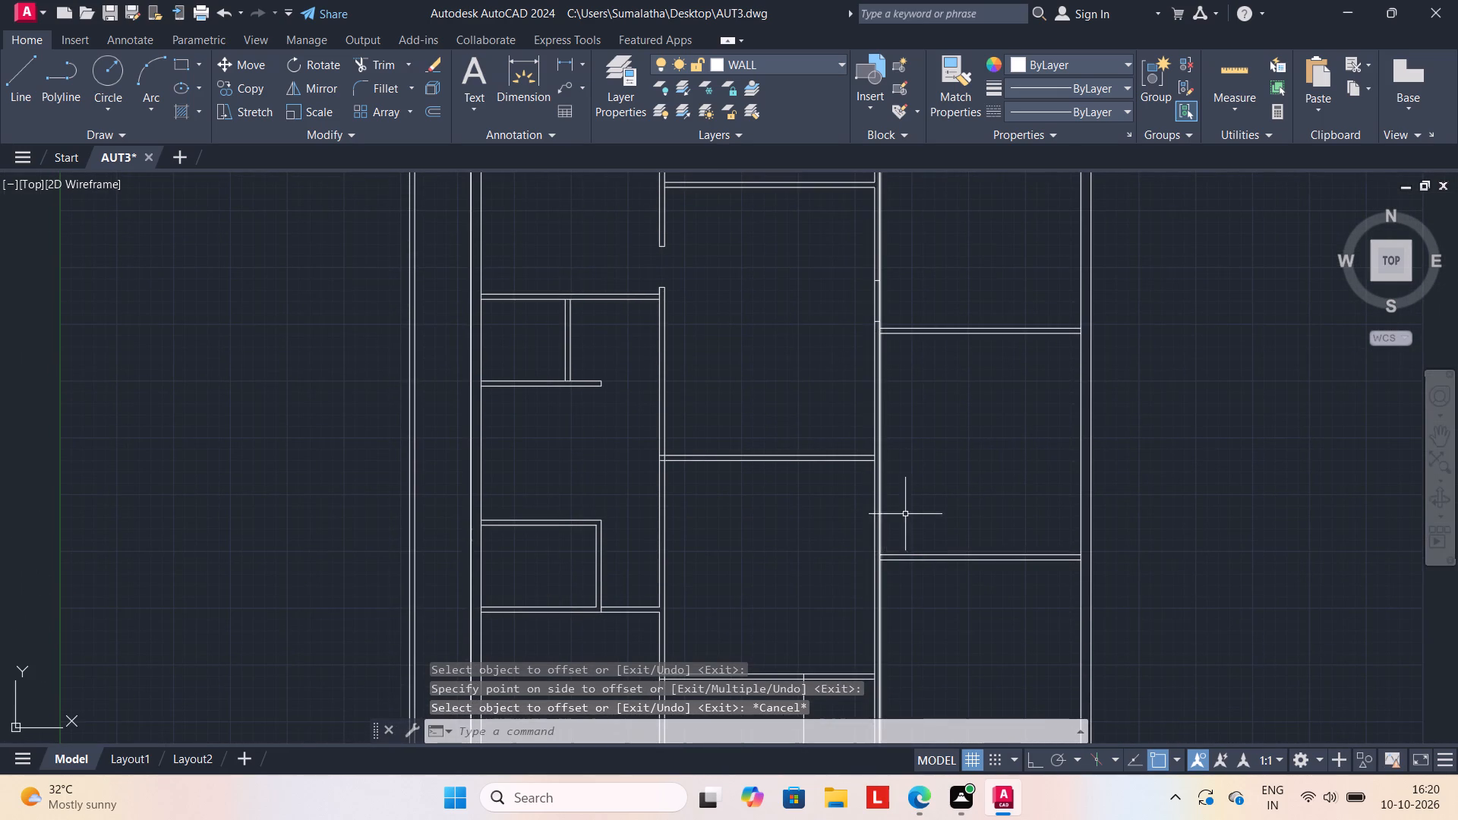
pyautogui.scroll(-1, 910, 514)
pyautogui.moveTo(909, 503); pyautogui.dragTo(910, 450, button='middle')
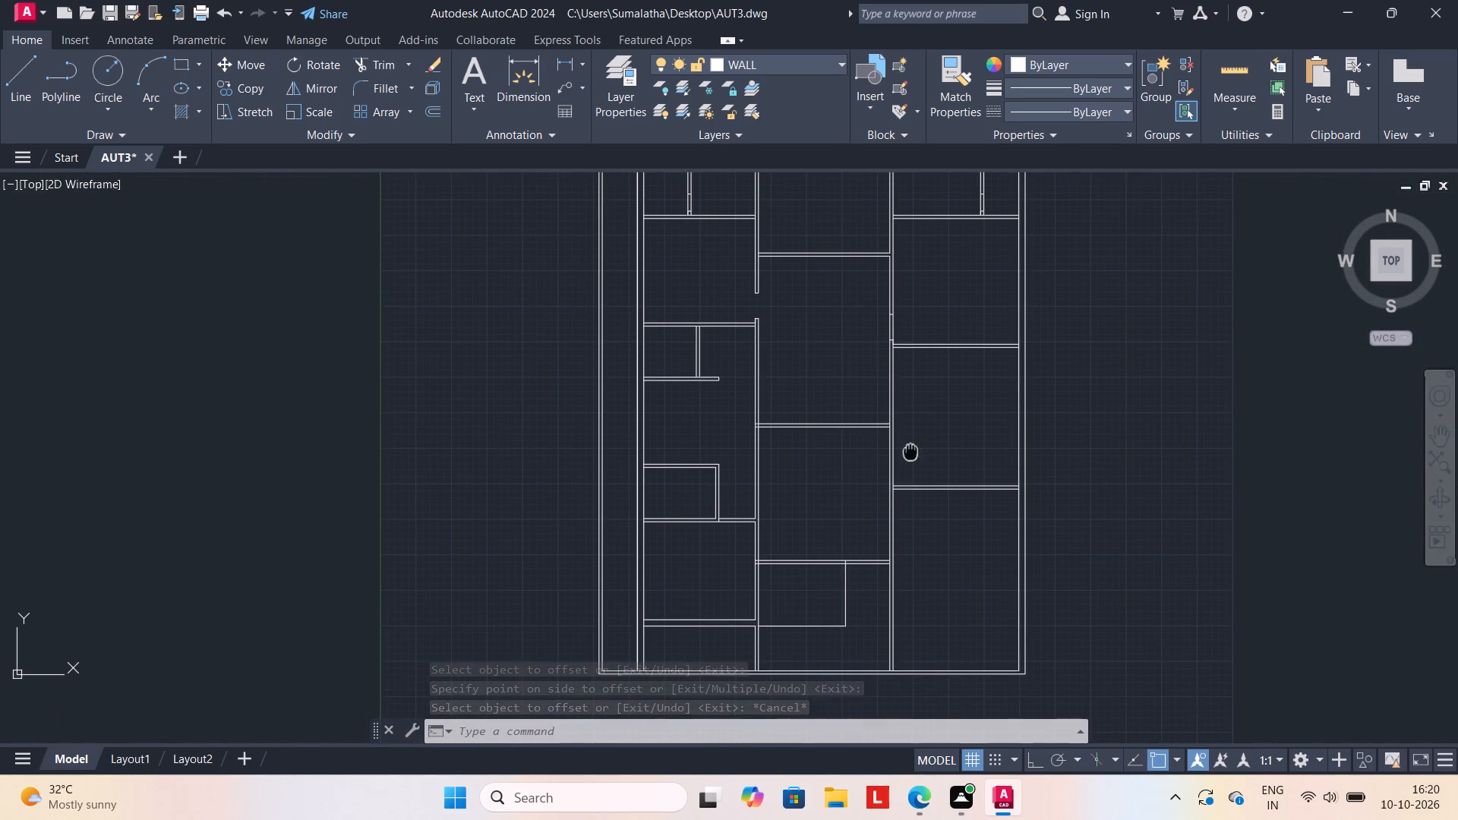
pyautogui.scroll(2, 879, 442)
pyautogui.press('l')
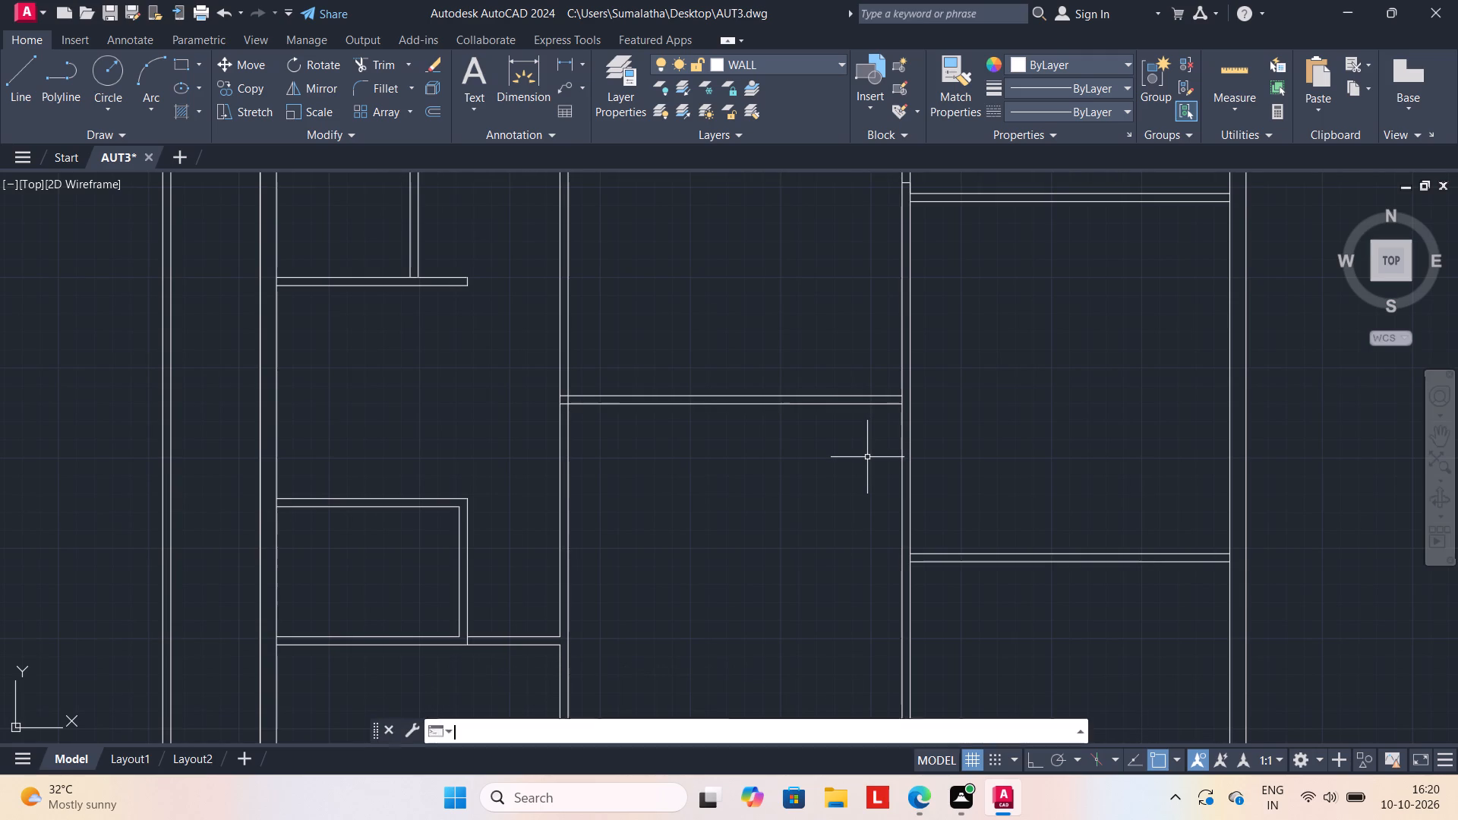
pyautogui.press('Return')
pyautogui.click(904, 402)
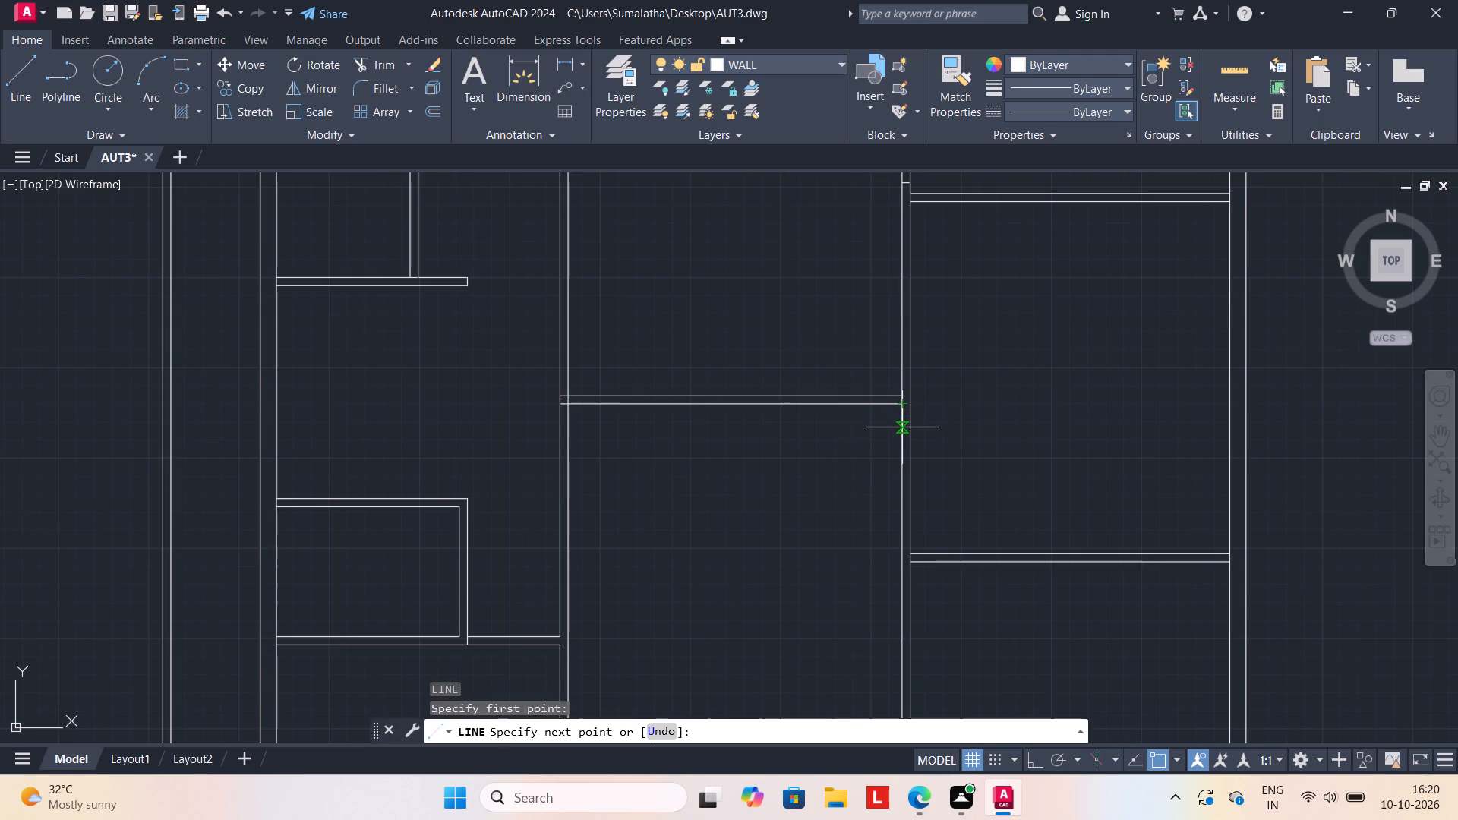
pyautogui.press('6')
pyautogui.hotkey('shift', '"')
pyautogui.press('Return')
pyautogui.scroll(2, 914, 413)
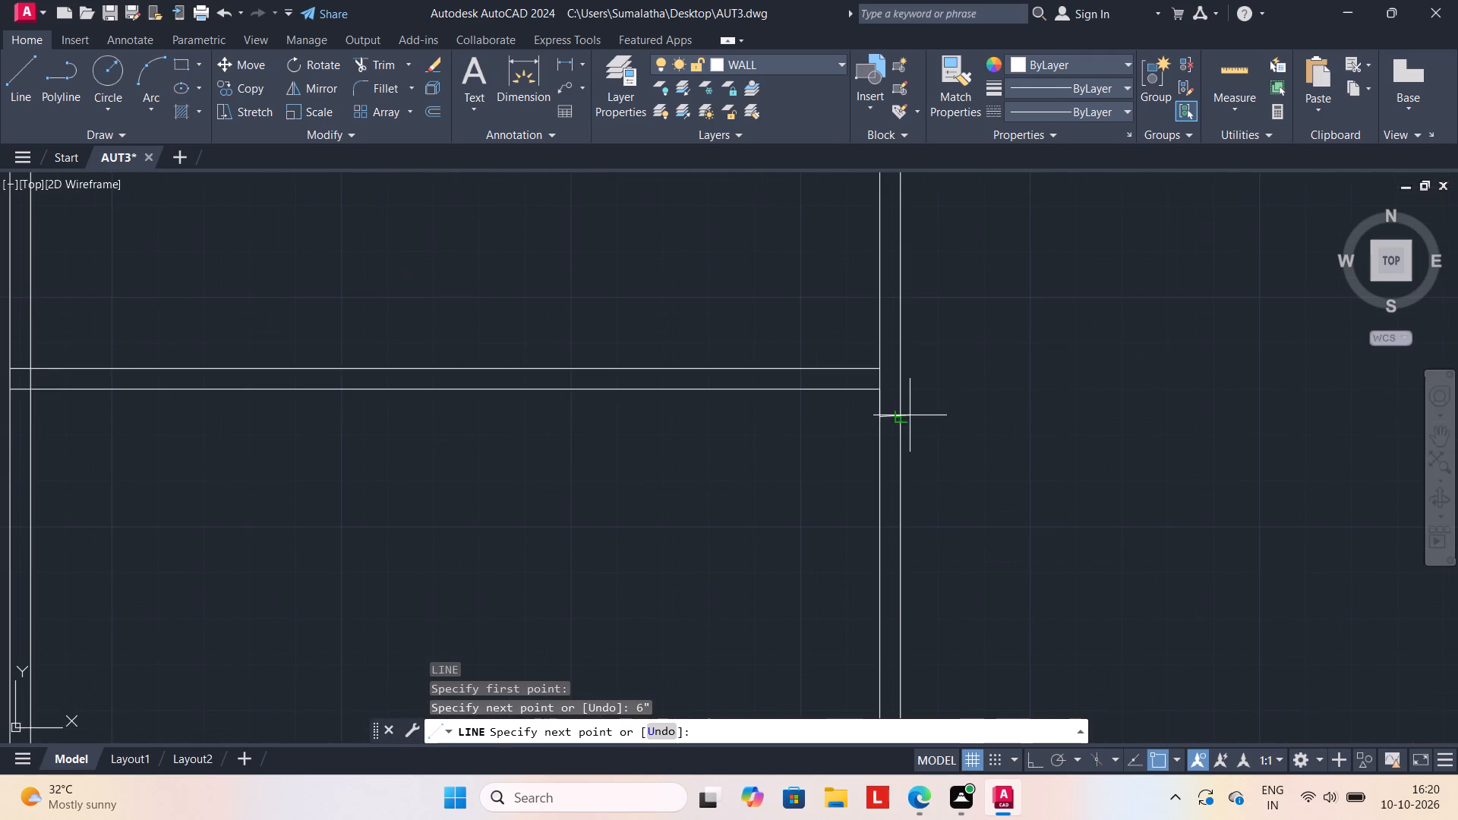
pyautogui.click(903, 414)
pyautogui.press('Escape')
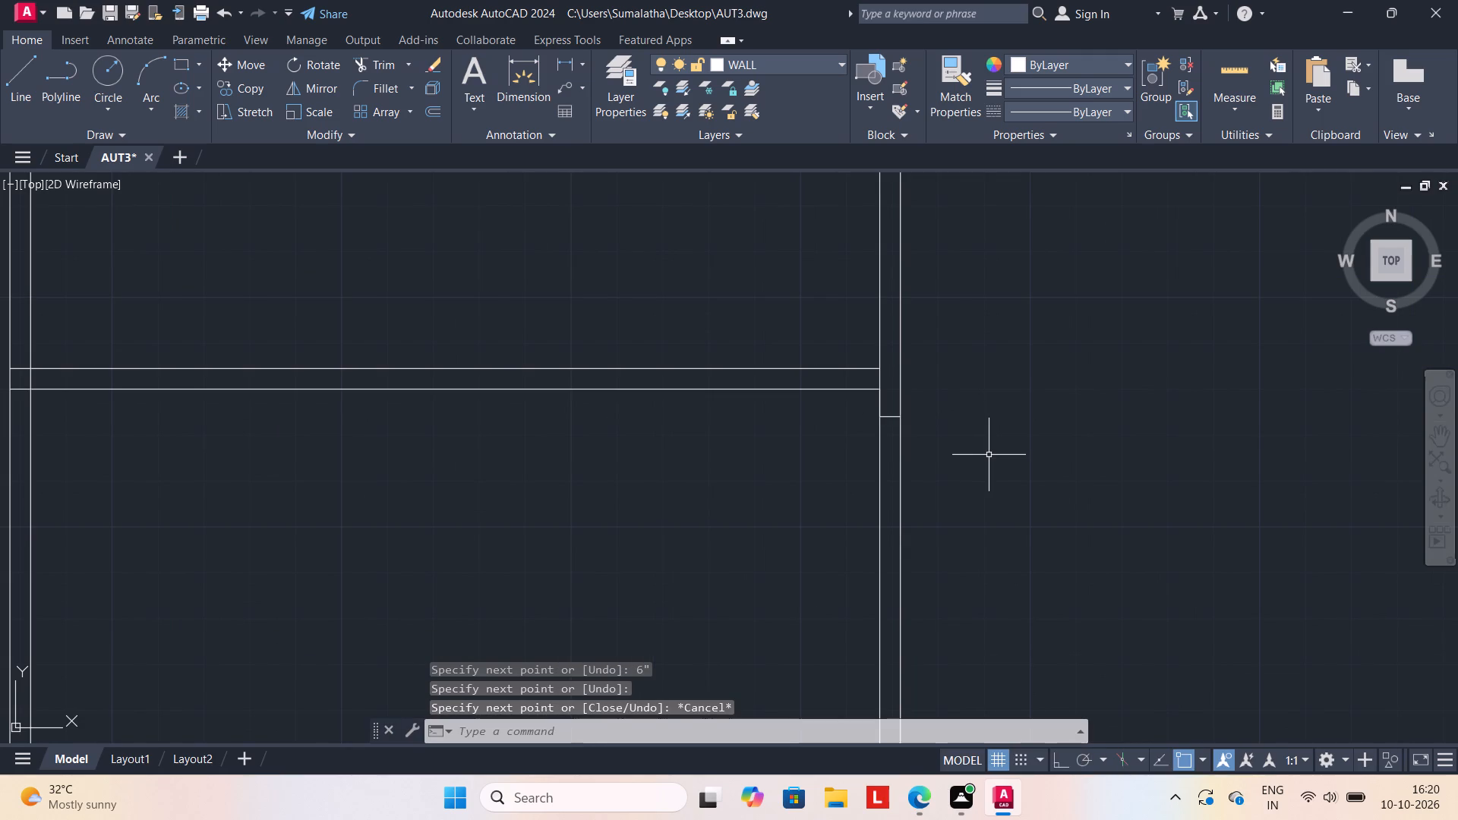
# Offset the jamb line below the middle column's second partition 3' south to mark the other side of the opening.
pyautogui.press('o')
pyautogui.press('Return')
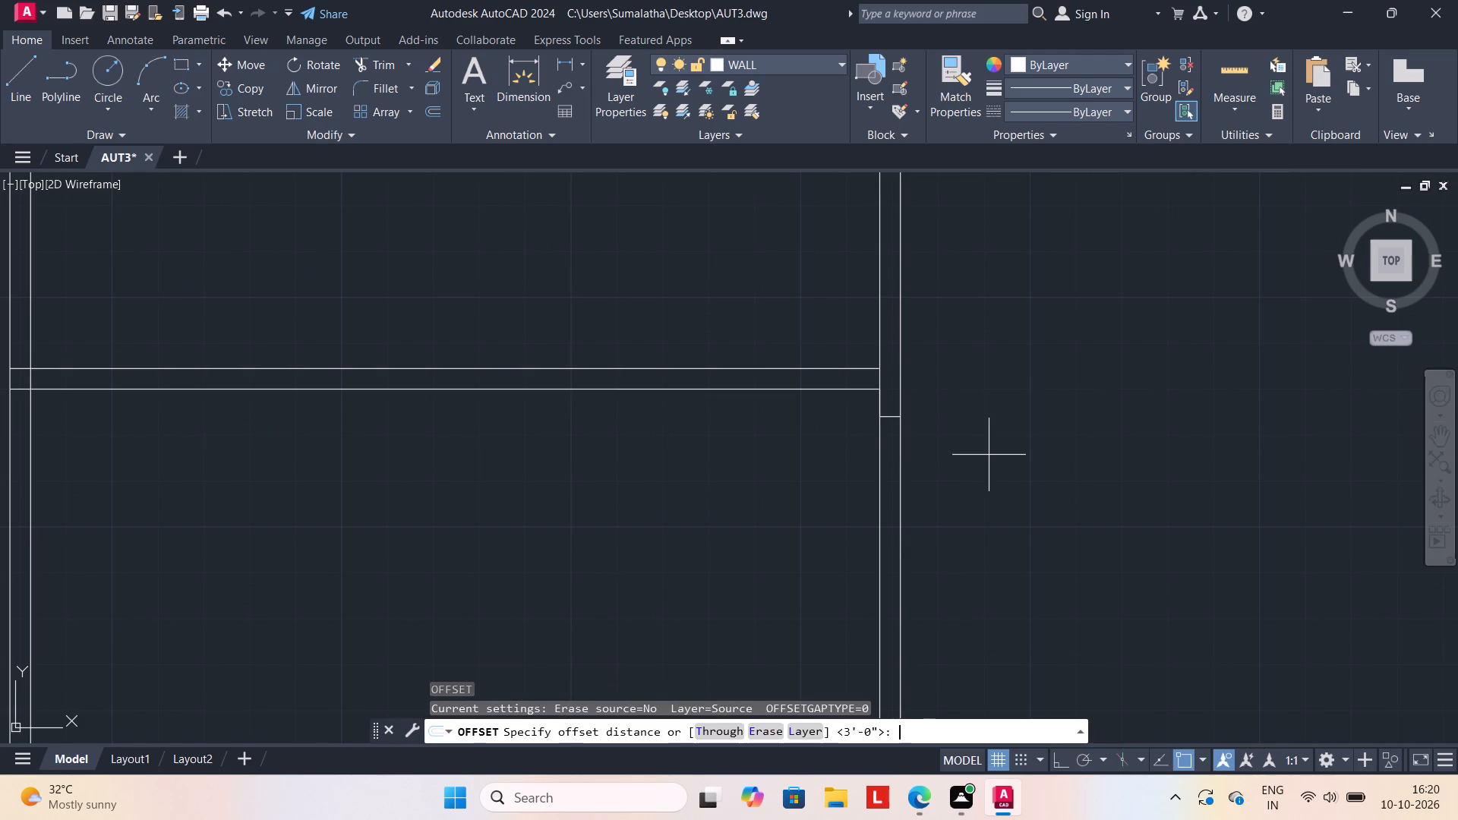
pyautogui.write("3'")
pyautogui.press('Return')
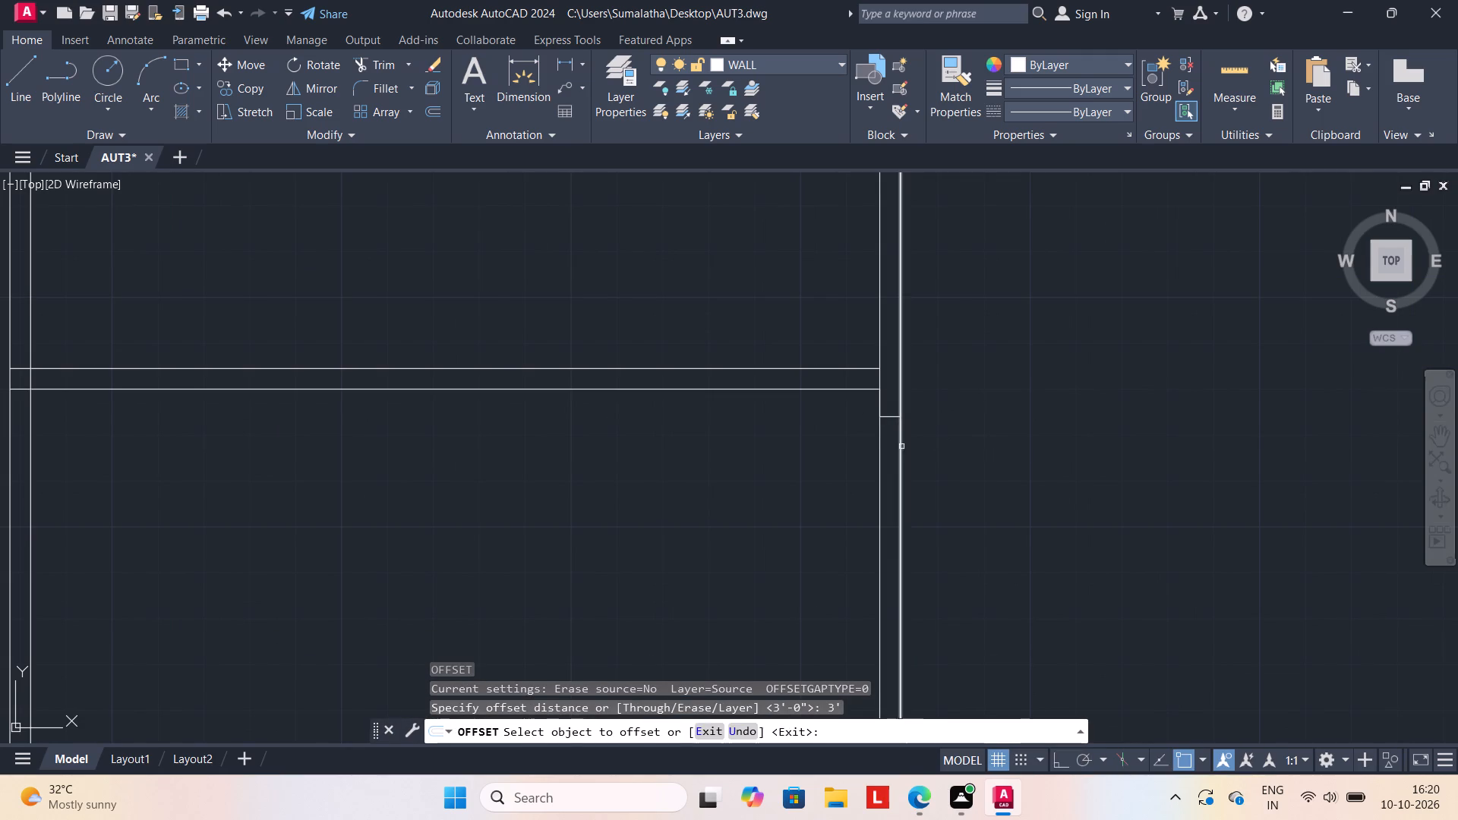
pyautogui.click(890, 417)
pyautogui.click(885, 478)
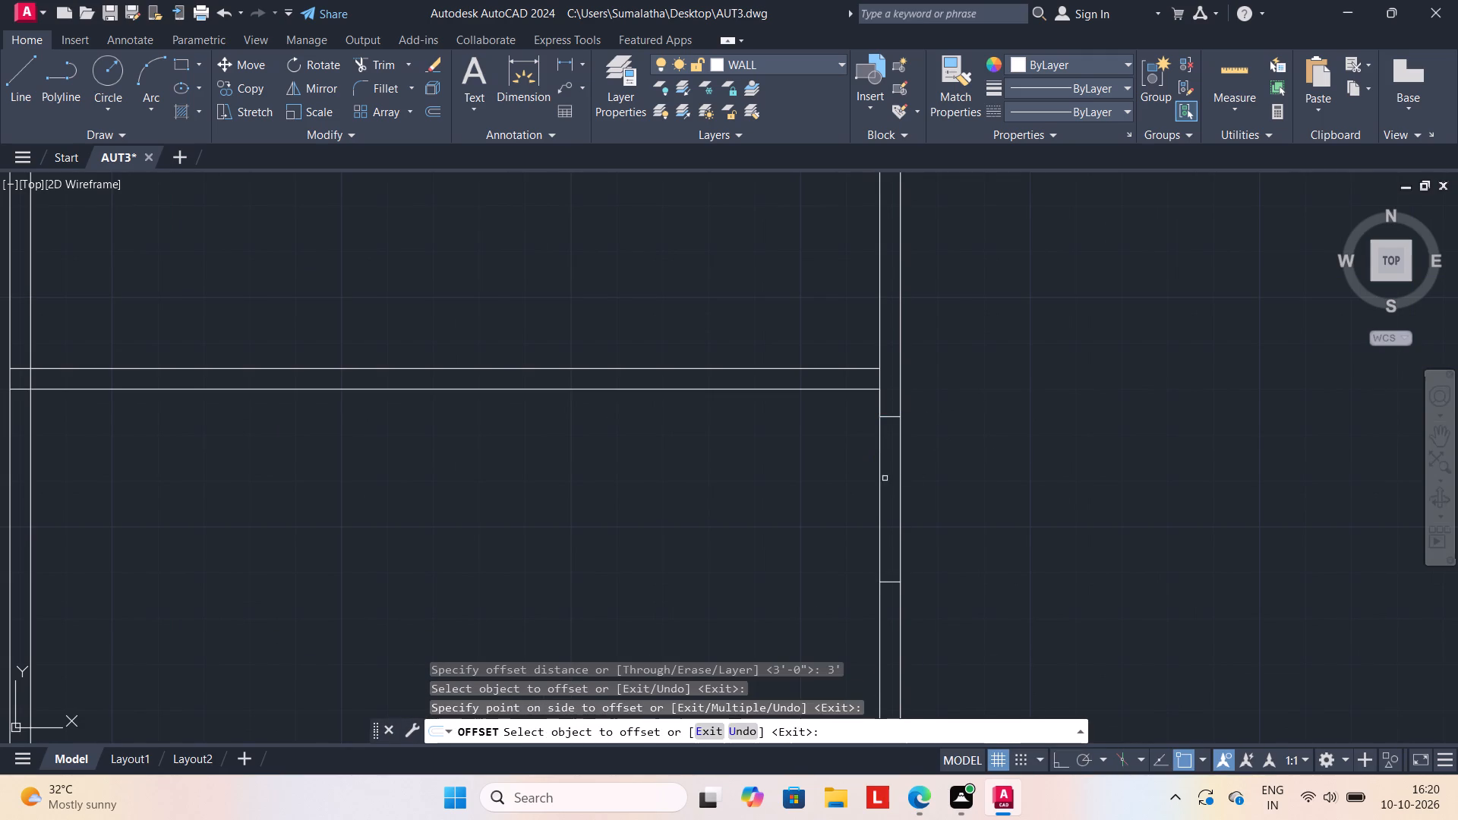
pyautogui.scroll(-3, 873, 504)
pyautogui.scroll(-1, 814, 525)
pyautogui.moveTo(801, 528); pyautogui.dragTo(865, 487, button='middle')
pyautogui.press('Escape')
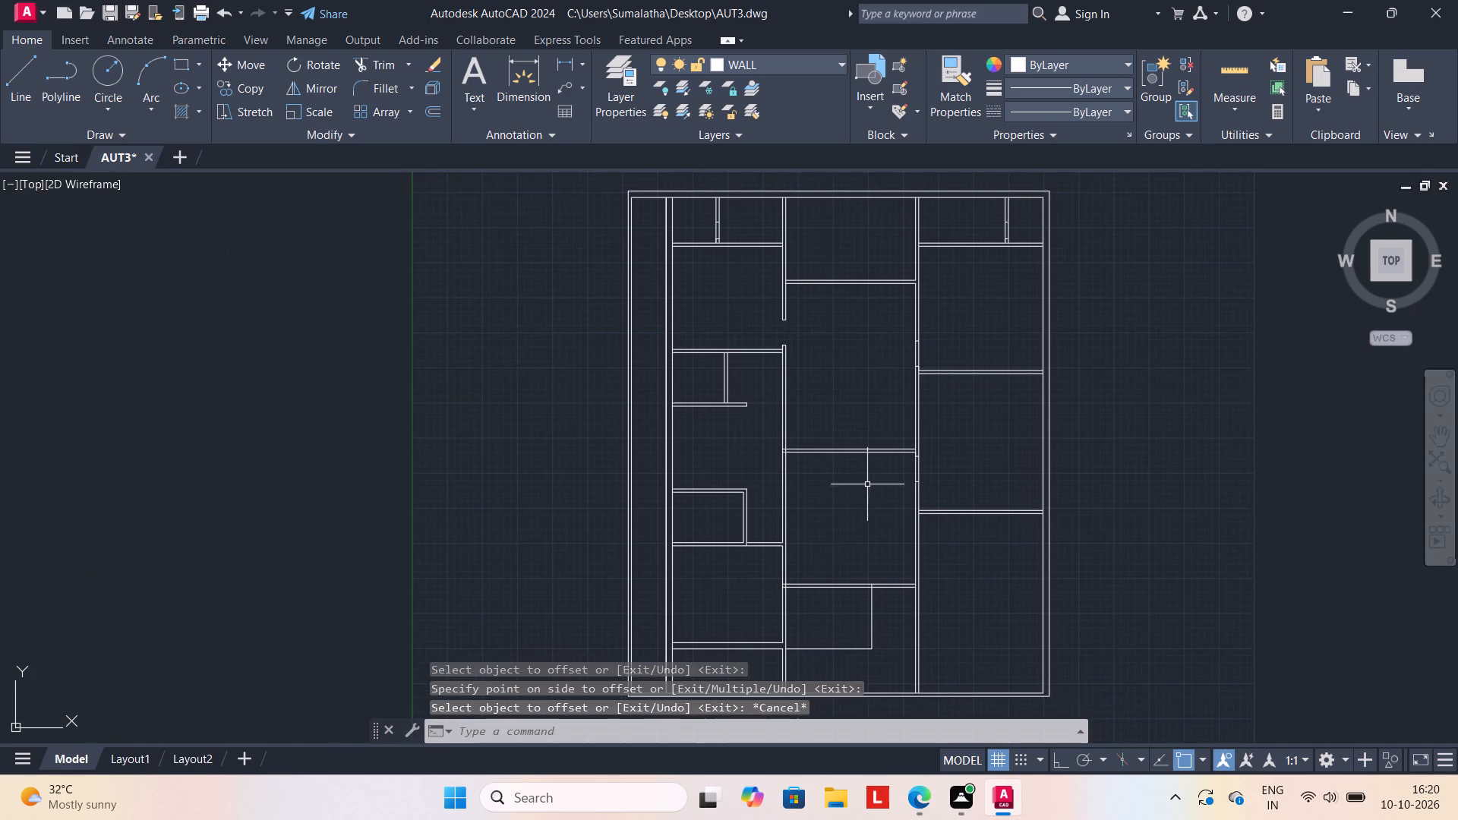
pyautogui.press('Escape')
# Draw a door jamb line across the west column's free-ended horizontal partition, 6" west of the short vertical partition that meets it.
pyautogui.moveTo(860, 501); pyautogui.dragTo(885, 463, button='middle')
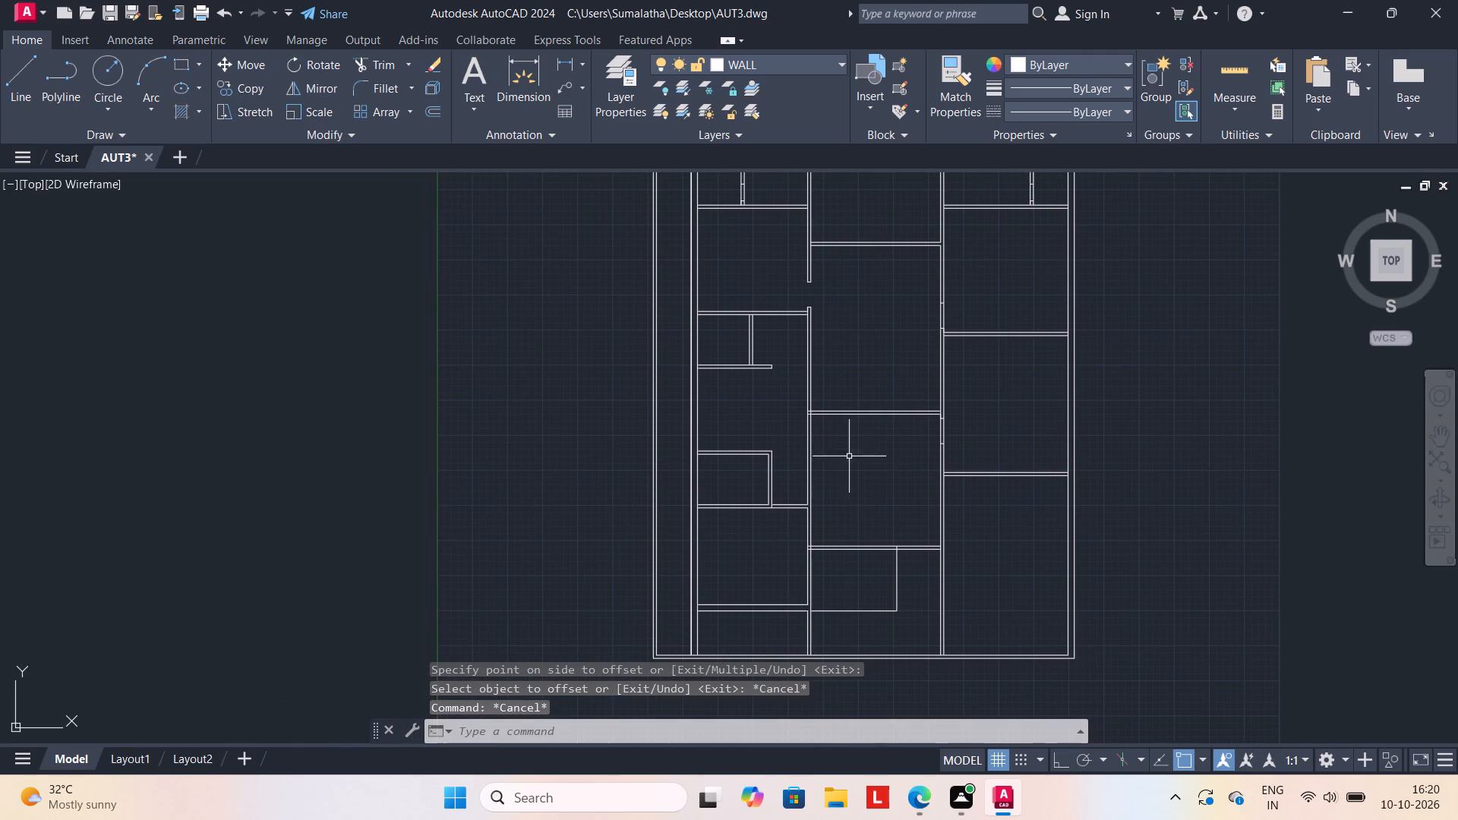
pyautogui.scroll(3, 737, 353)
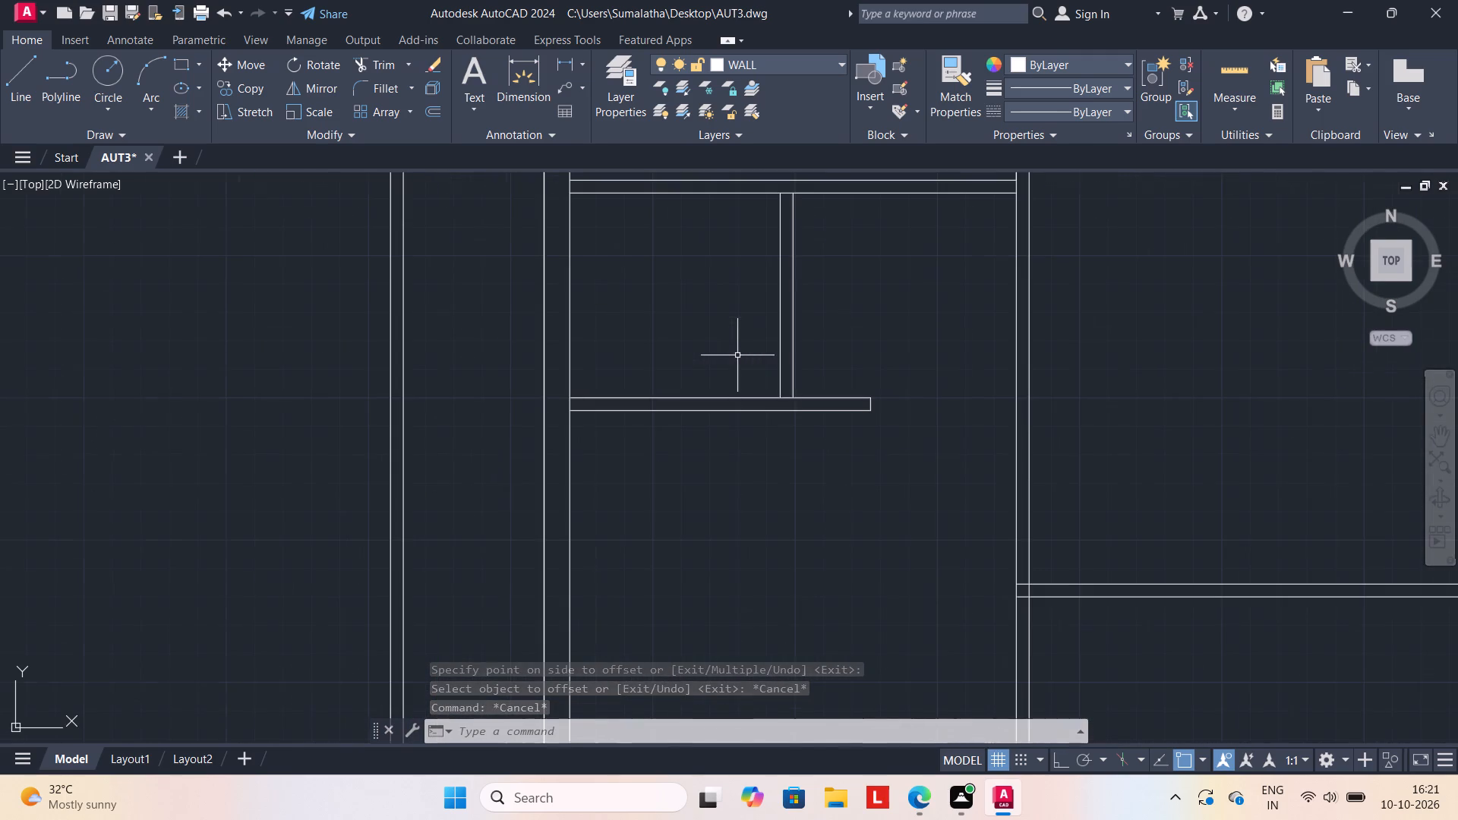
pyautogui.press('l')
pyautogui.press('Return')
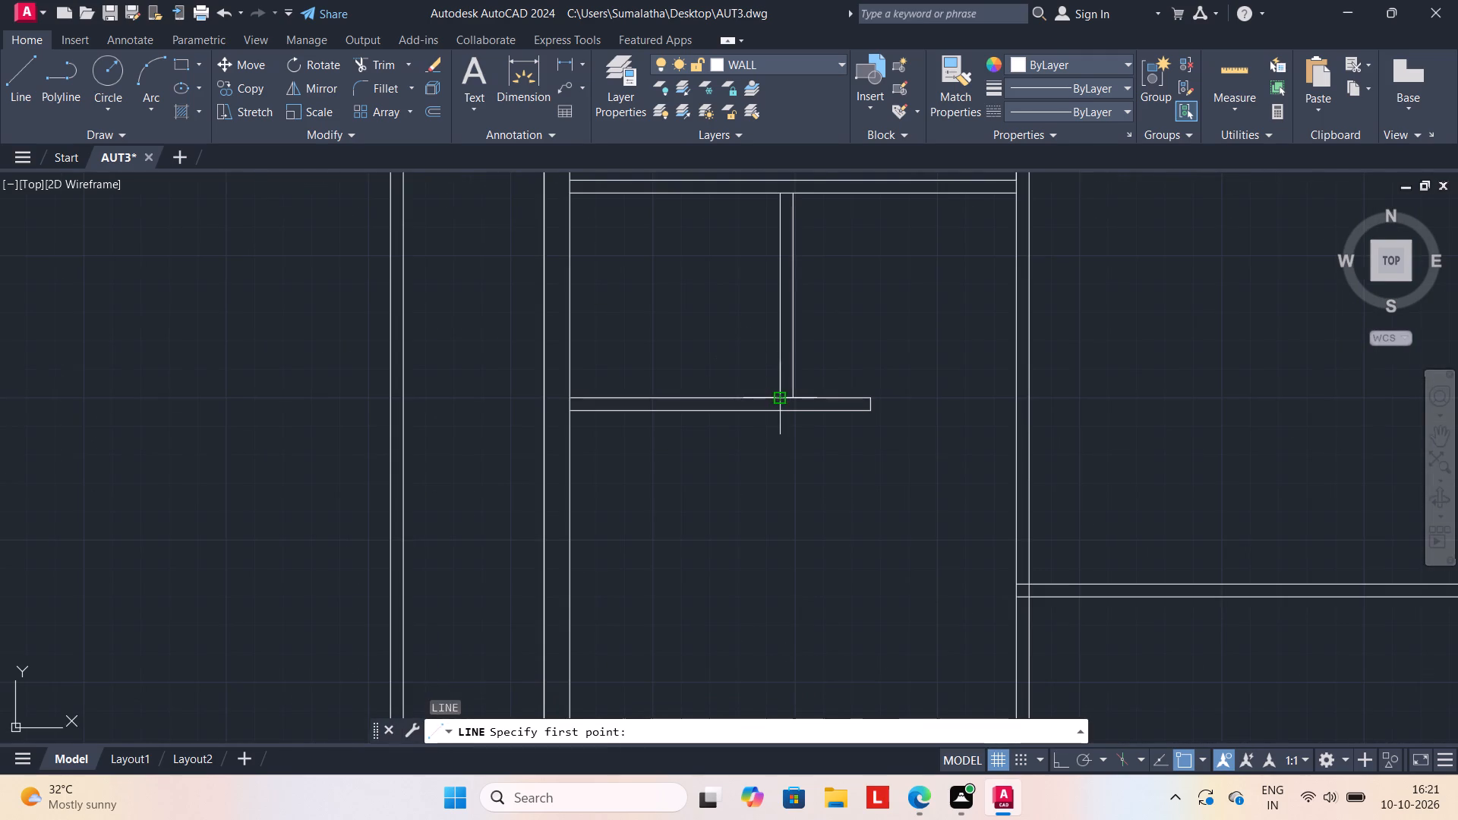
pyautogui.click(778, 403)
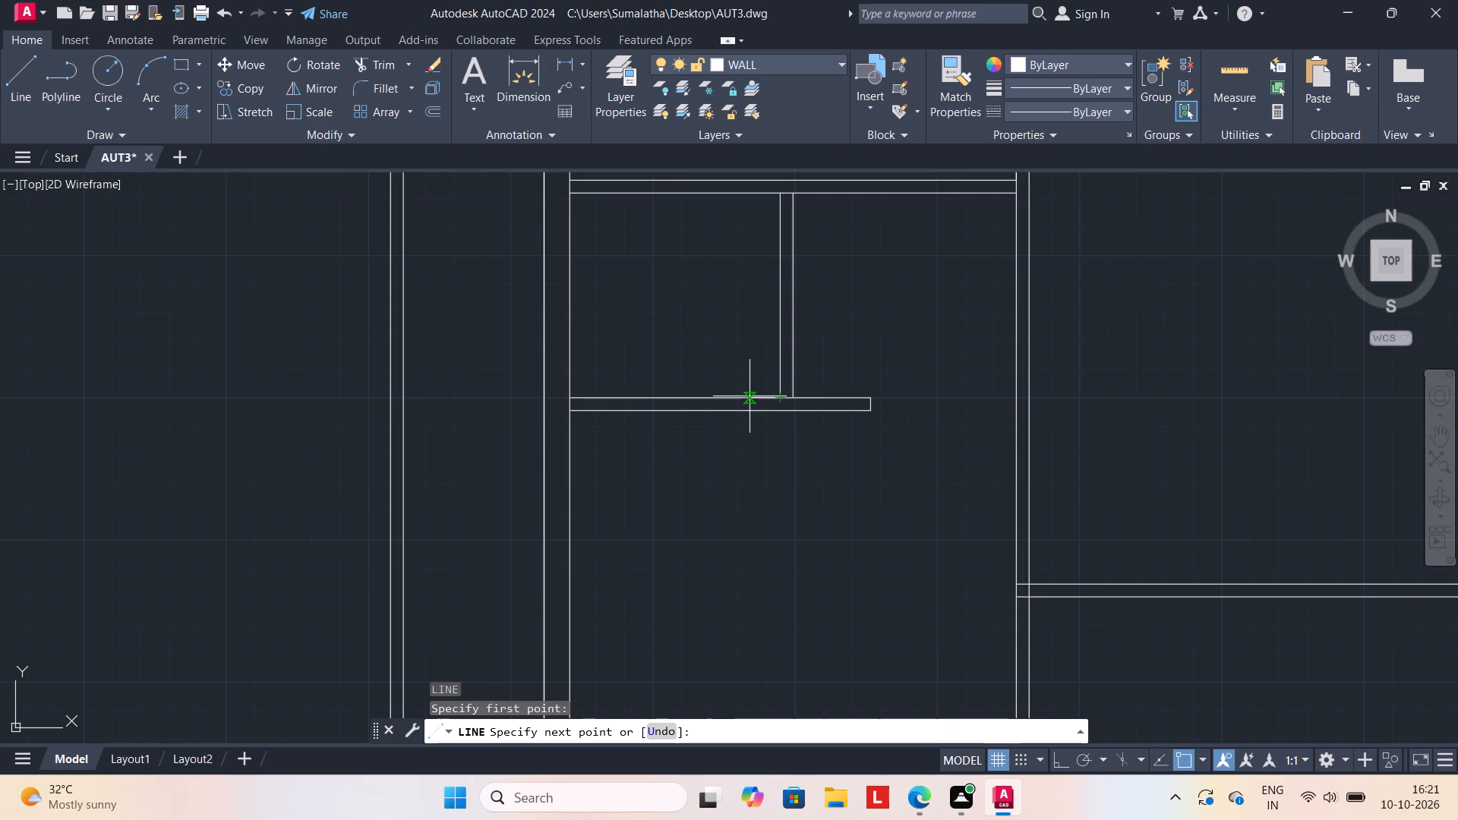
pyautogui.press('6')
pyautogui.hotkey('shift', '"')
pyautogui.press('Return')
pyautogui.click(768, 411)
pyautogui.press('Escape')
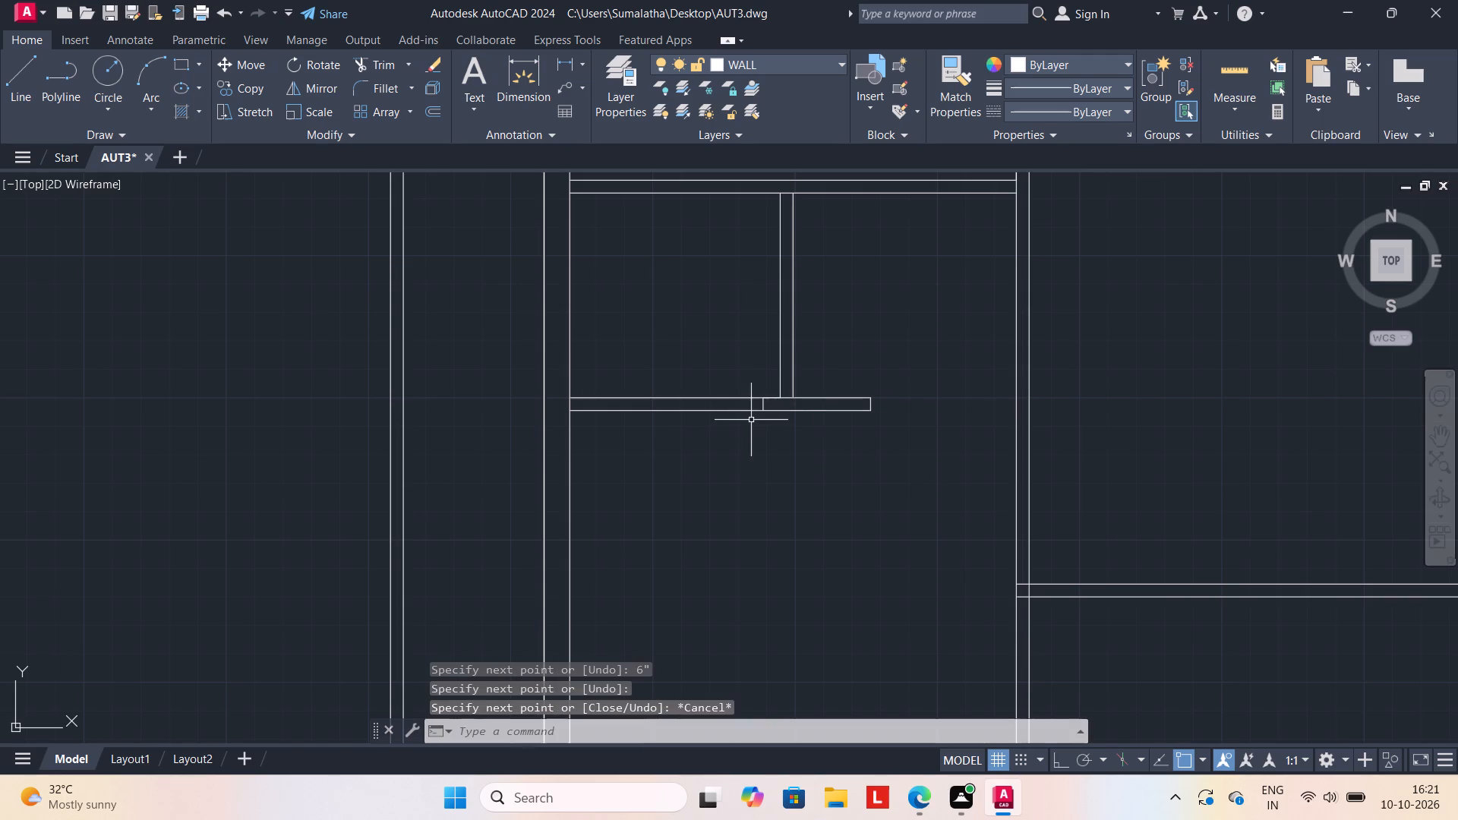
# Offset the free-ended partition's jamb line 2' west to mark the other side of the door opening.
pyautogui.press('o')
pyautogui.press('Return')
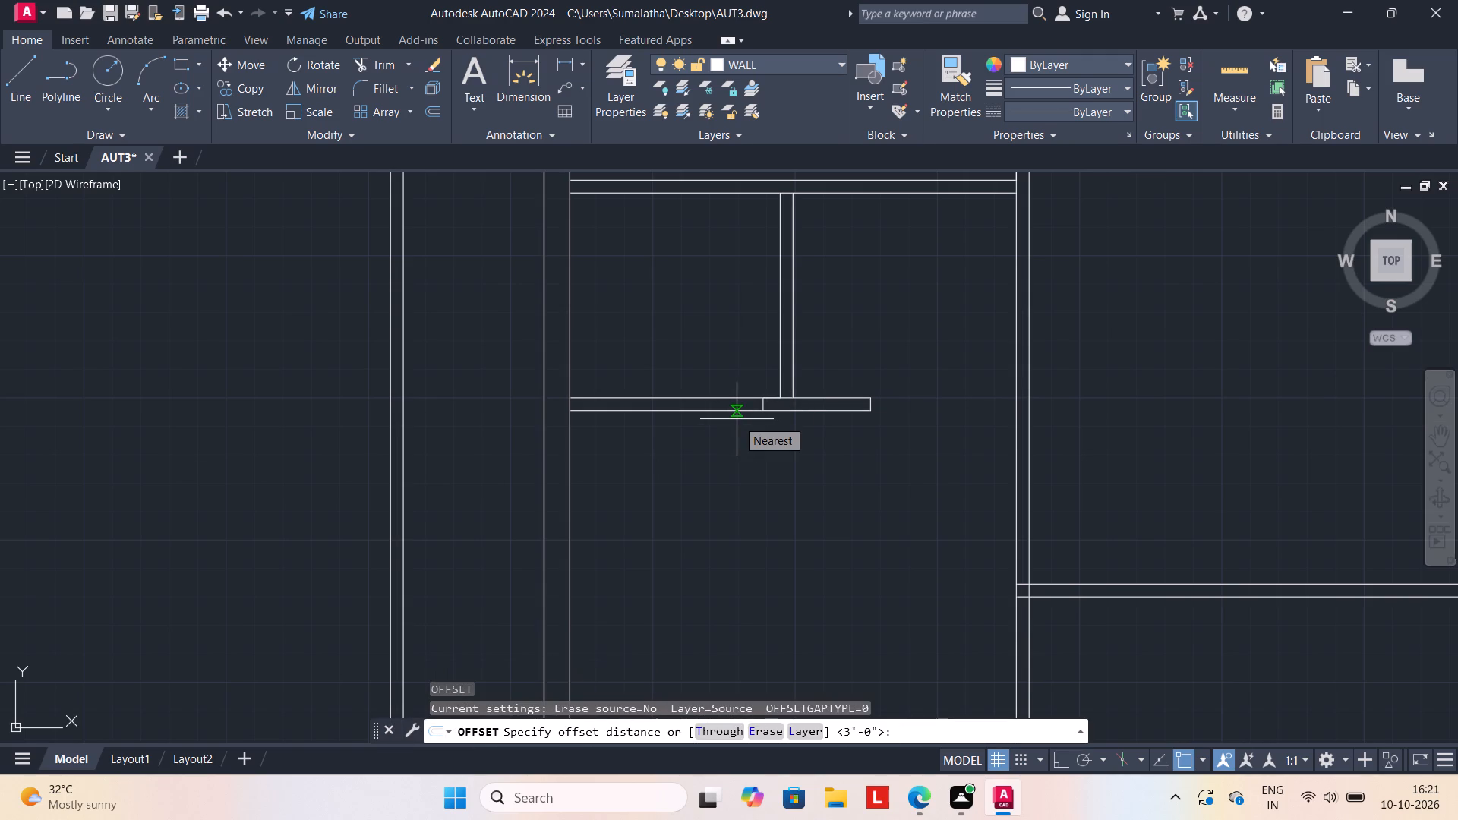
pyautogui.write("2'")
pyautogui.press('Return')
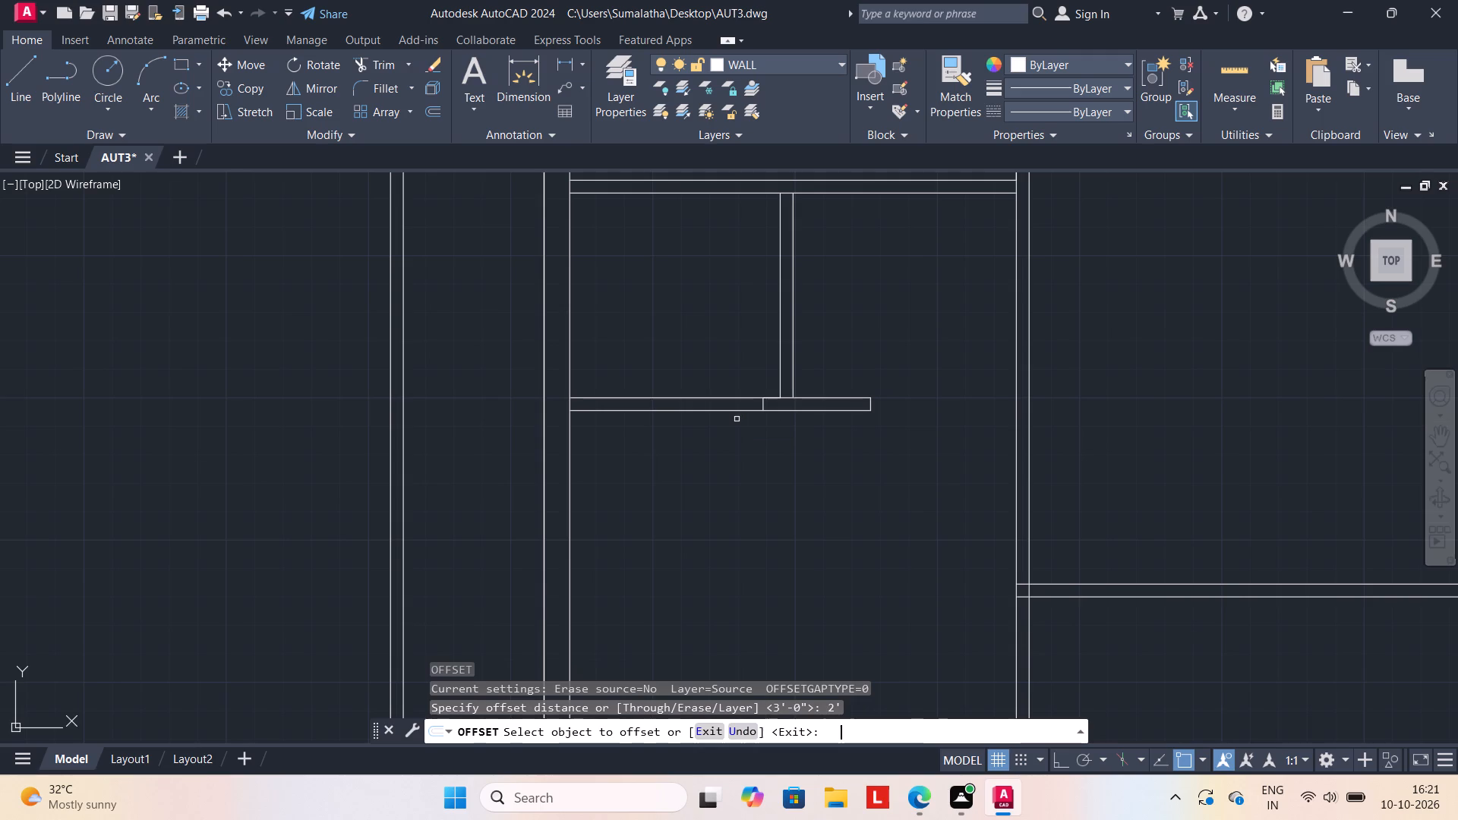
pyautogui.click(762, 408)
pyautogui.click(698, 419)
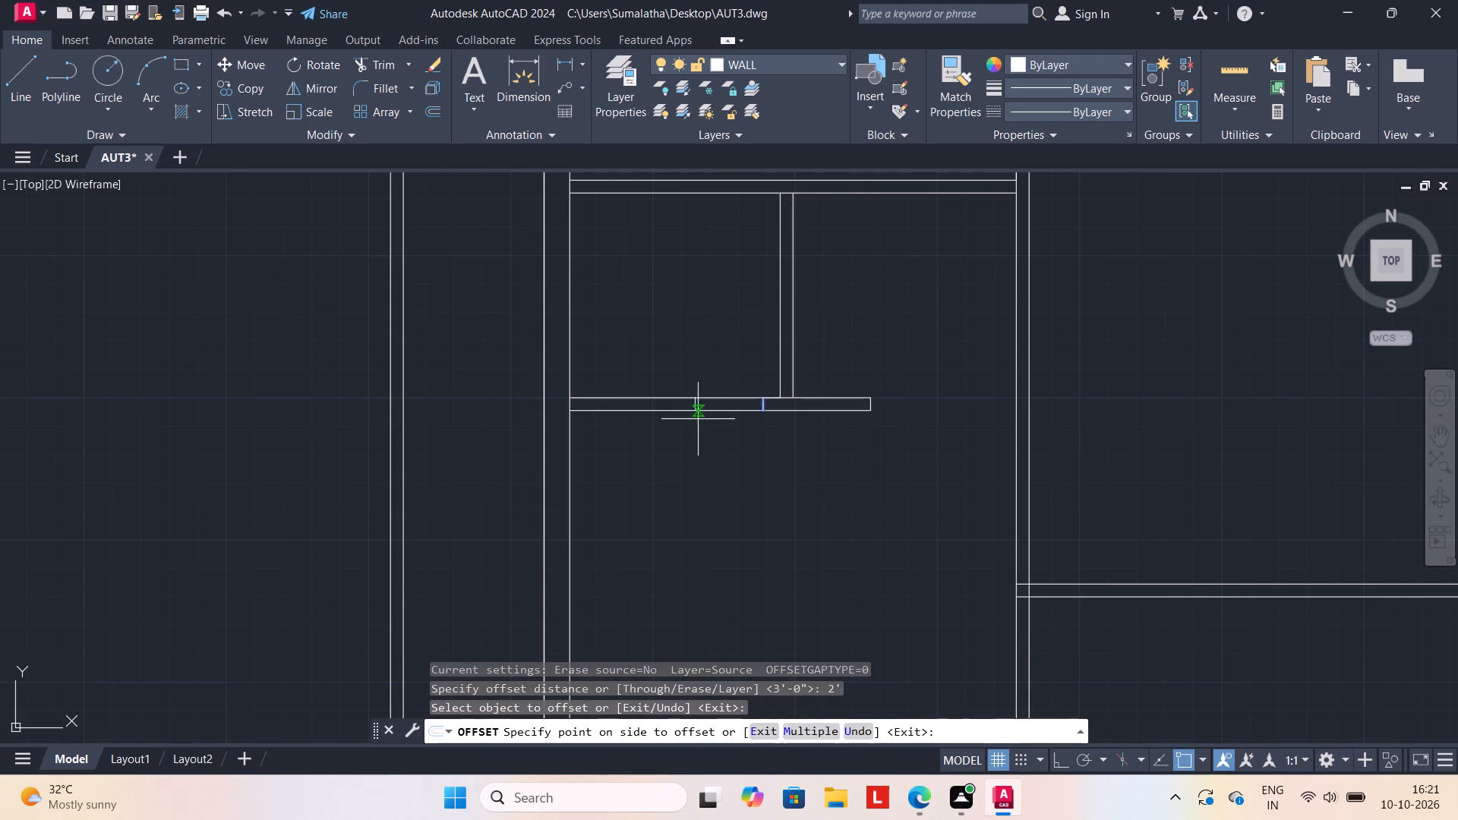
pyautogui.press('Escape')
pyautogui.scroll(-1, 713, 485)
pyautogui.press('Escape')
# Draw a door jamb line across the partition south of the west column's small room, 6" west of the wall to the middle column.
pyautogui.moveTo(713, 485); pyautogui.dragTo(745, 372, button='middle')
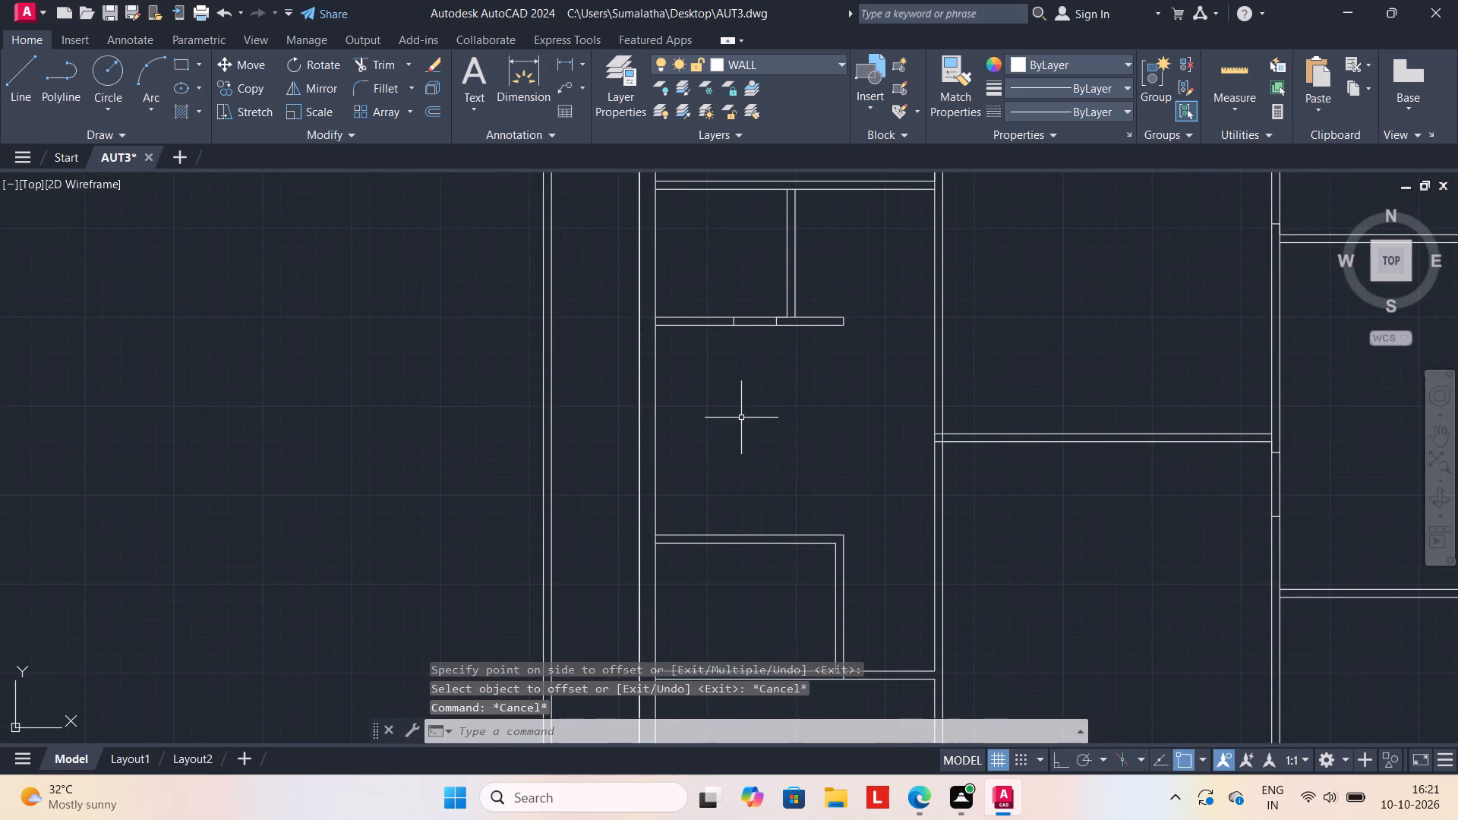
pyautogui.moveTo(740, 456); pyautogui.dragTo(746, 429, button='middle')
pyautogui.press('Escape')
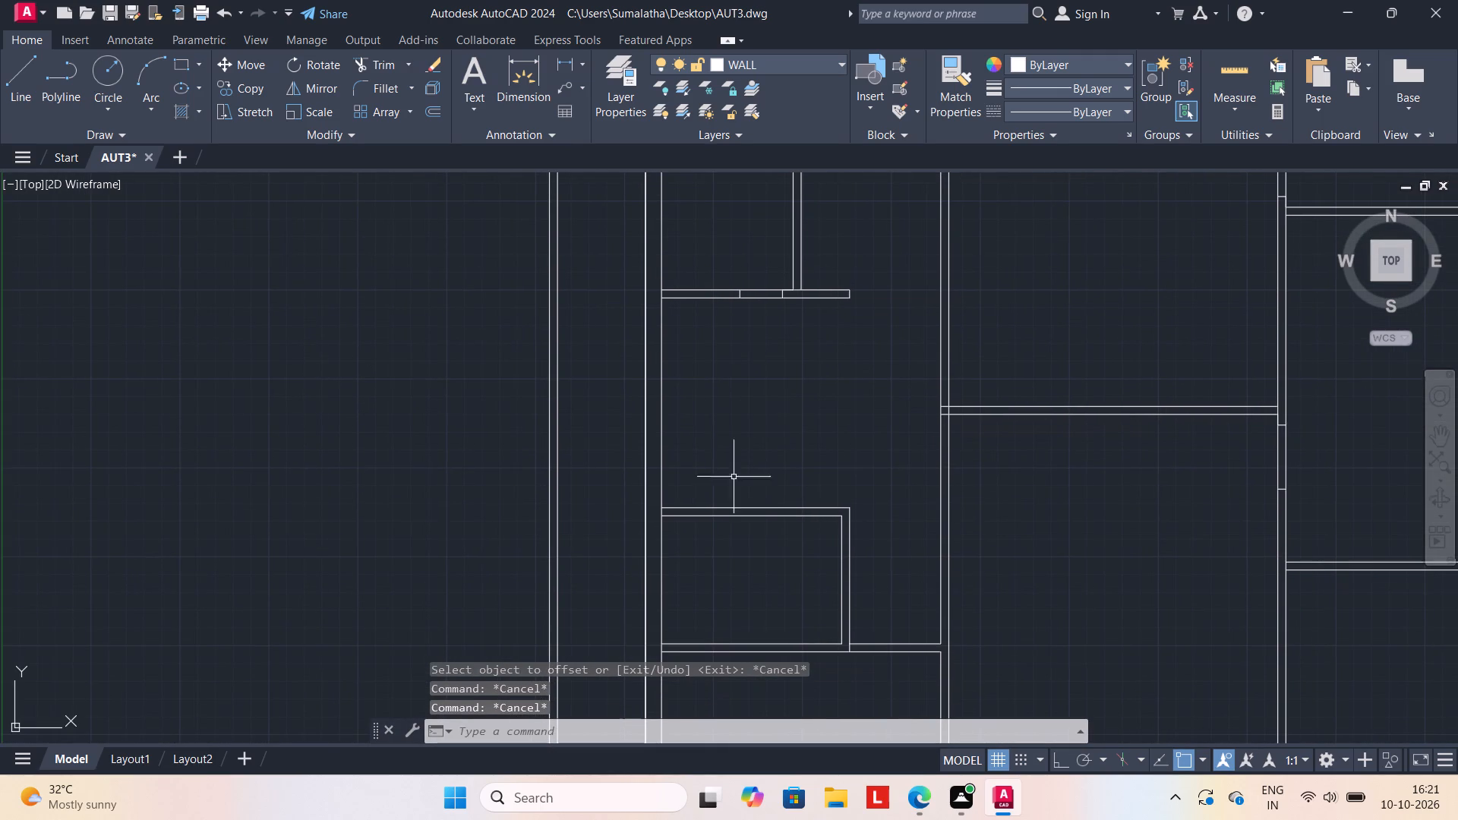
pyautogui.scroll(-2, 724, 515)
pyautogui.moveTo(720, 546); pyautogui.dragTo(728, 433, button='middle')
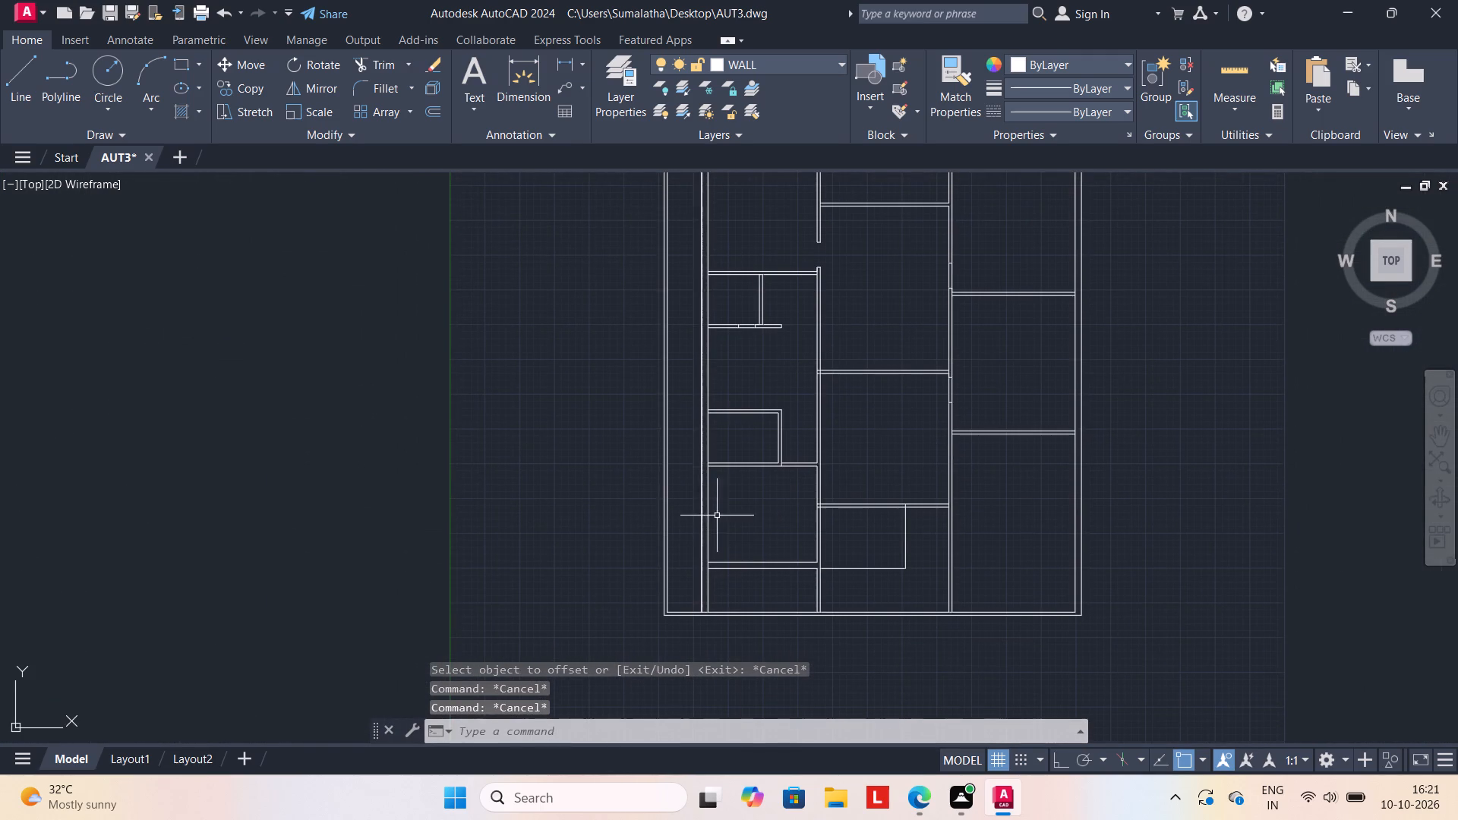
pyautogui.scroll(3, 814, 471)
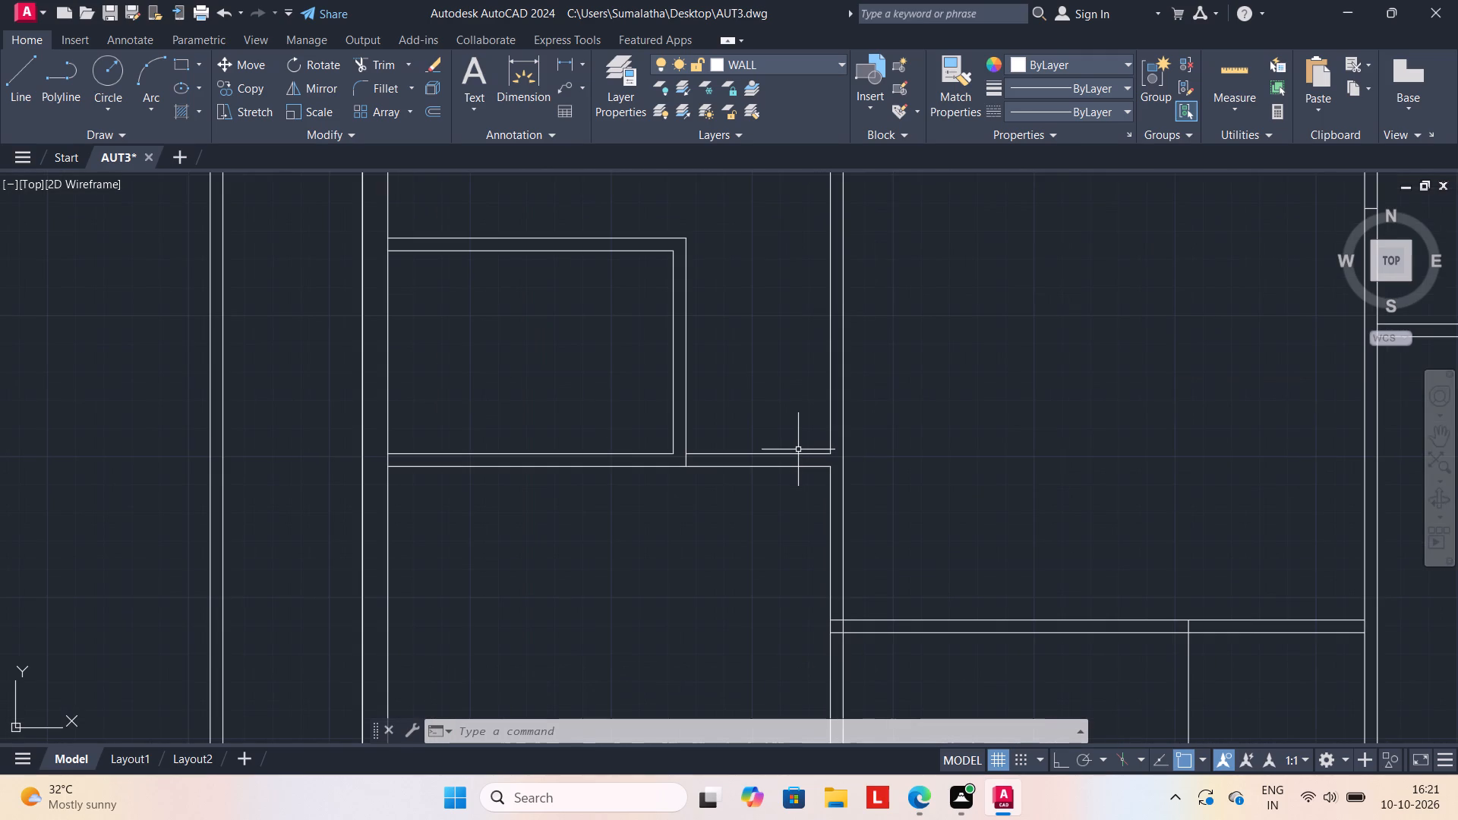
pyautogui.press('l')
pyautogui.press('Return')
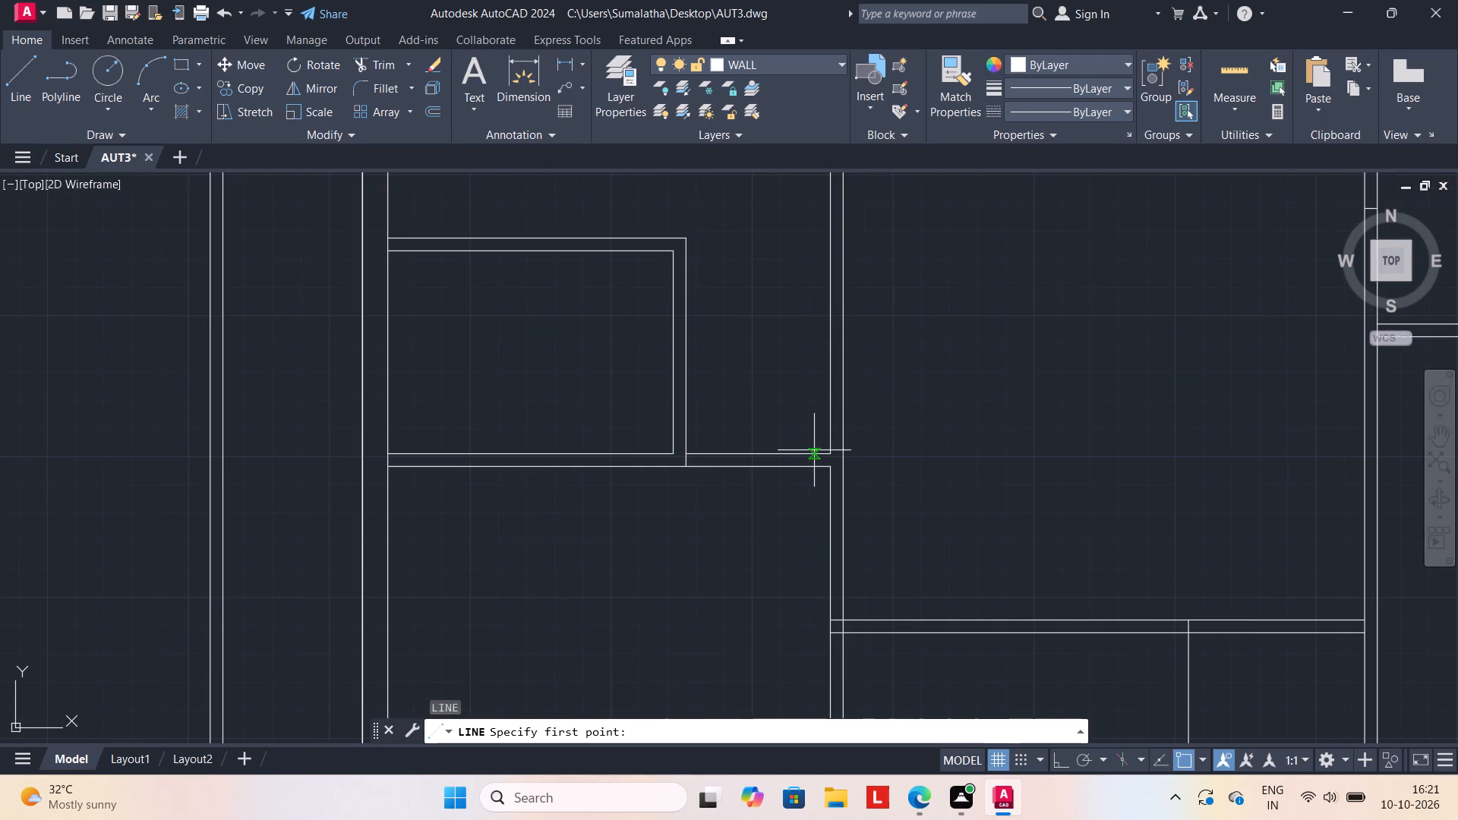
pyautogui.click(828, 449)
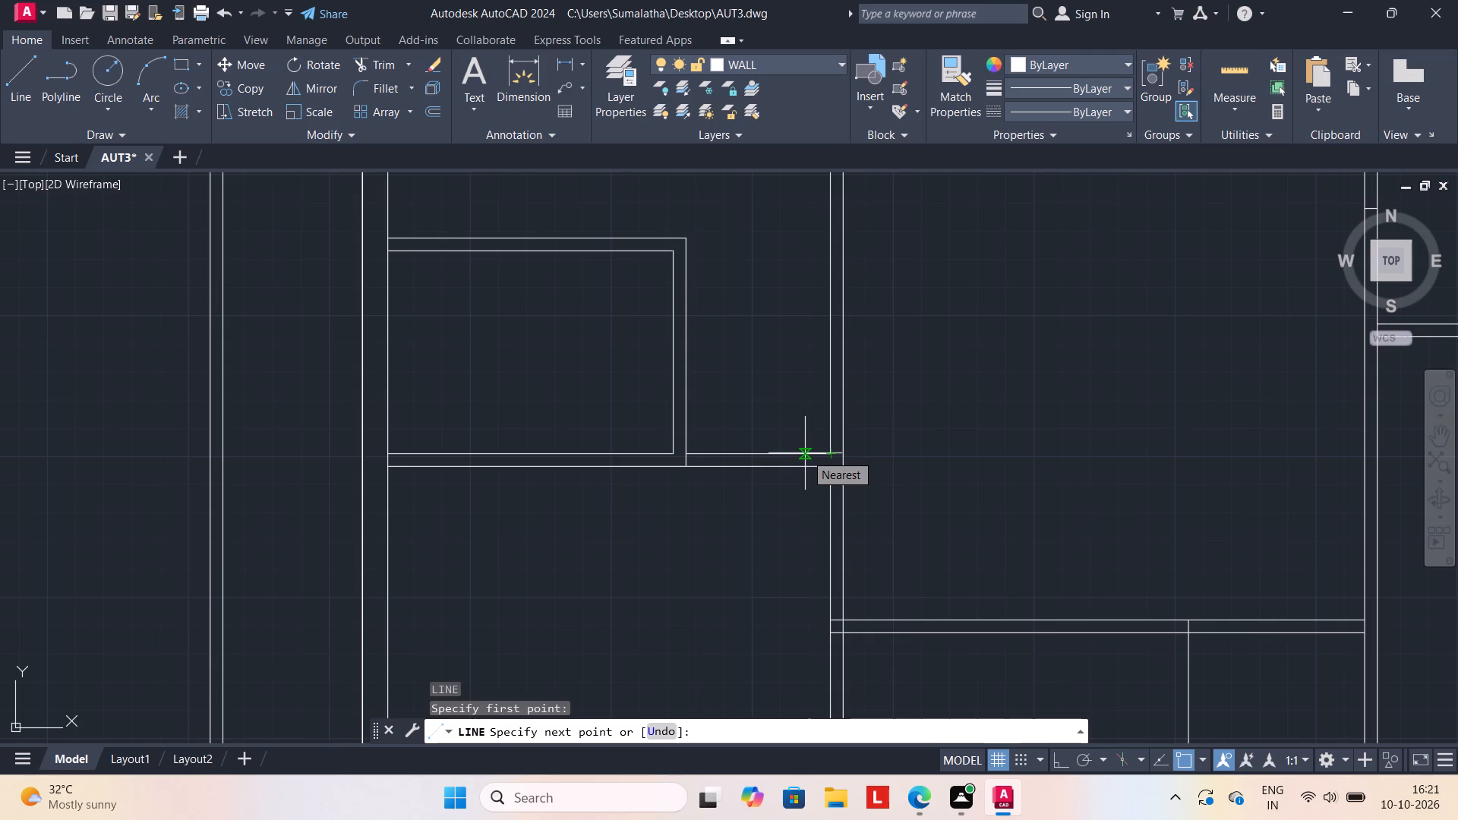
pyautogui.write('6"')
pyautogui.press('Return')
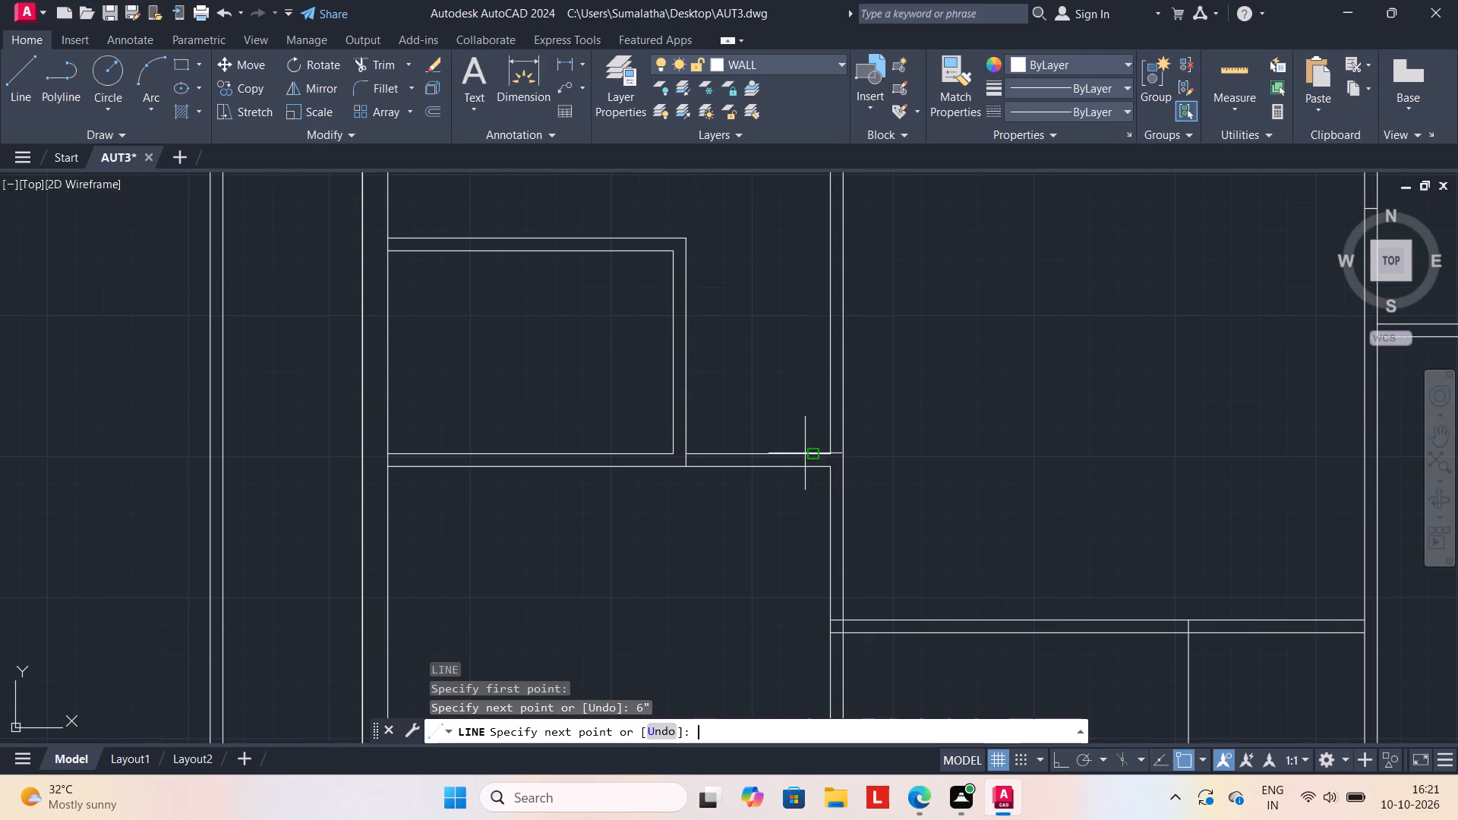
pyautogui.click(816, 466)
pyautogui.press('Escape')
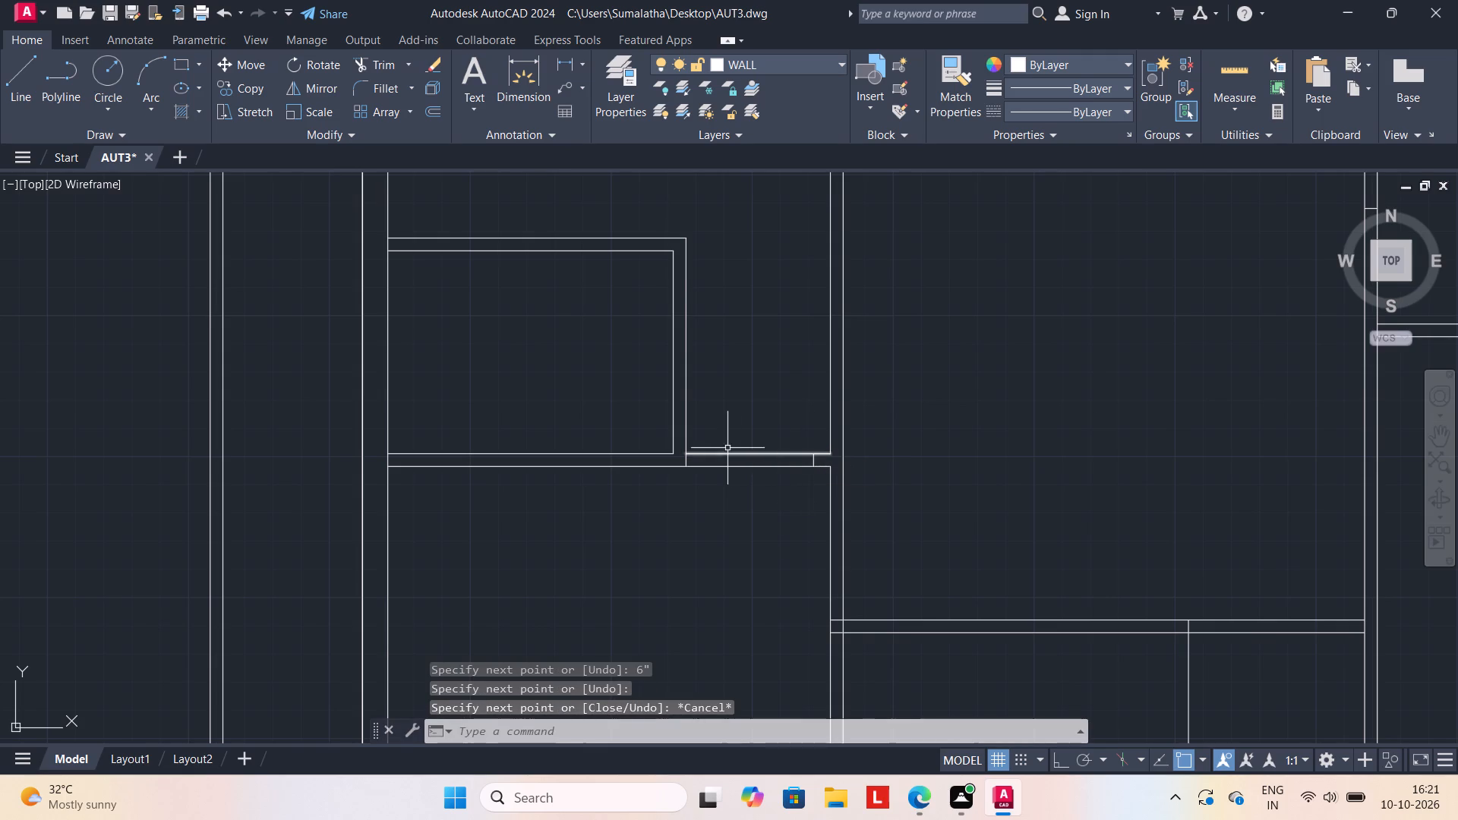
# Draw a door jamb line across the east wall of the west column's lower small room, 6" north of the horizontal partition.
pyautogui.moveTo(608, 381); pyautogui.dragTo(684, 412, button='middle')
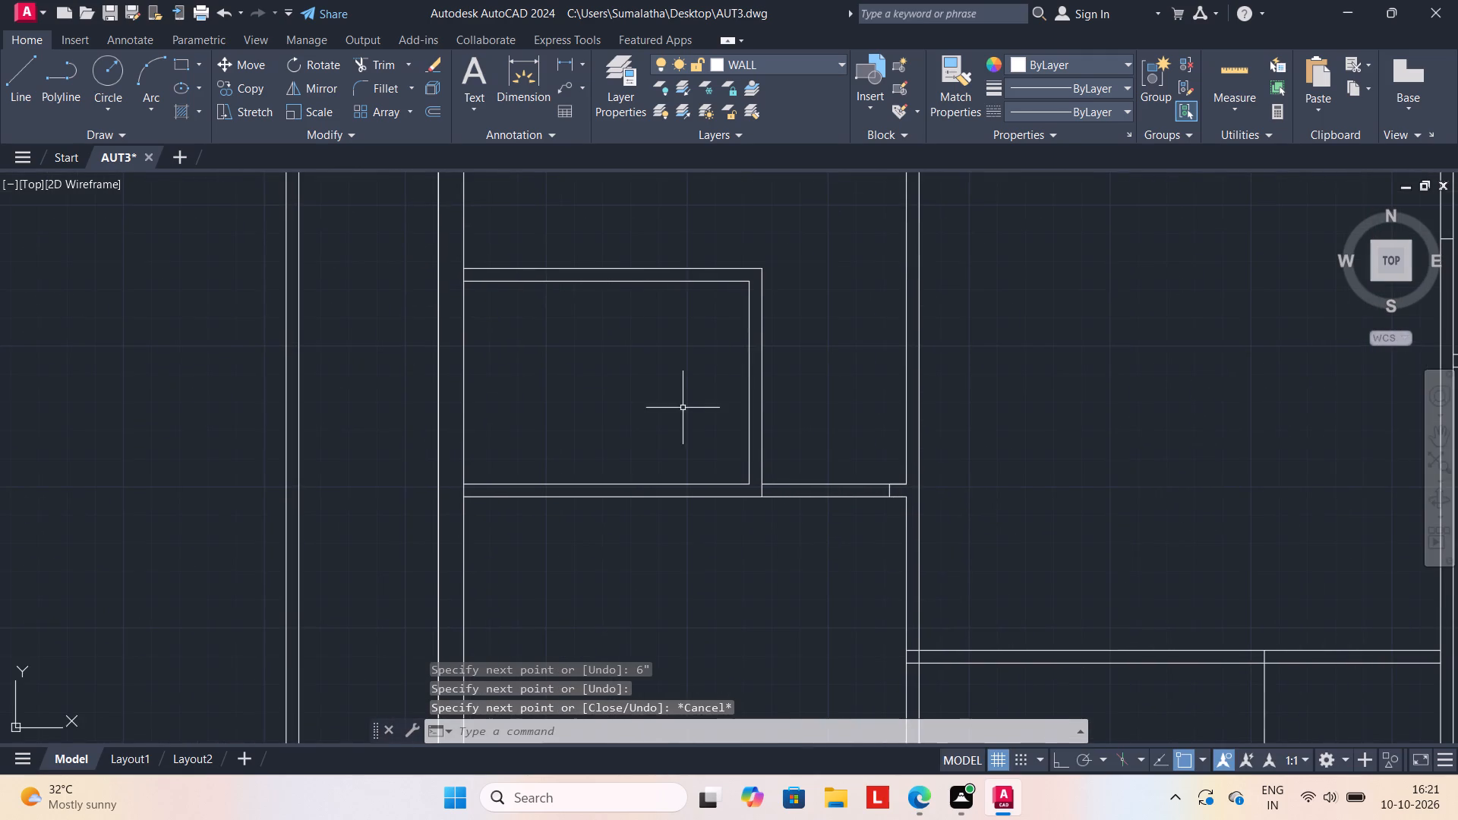
pyautogui.scroll(-1, 683, 408)
pyautogui.scroll(2, 724, 453)
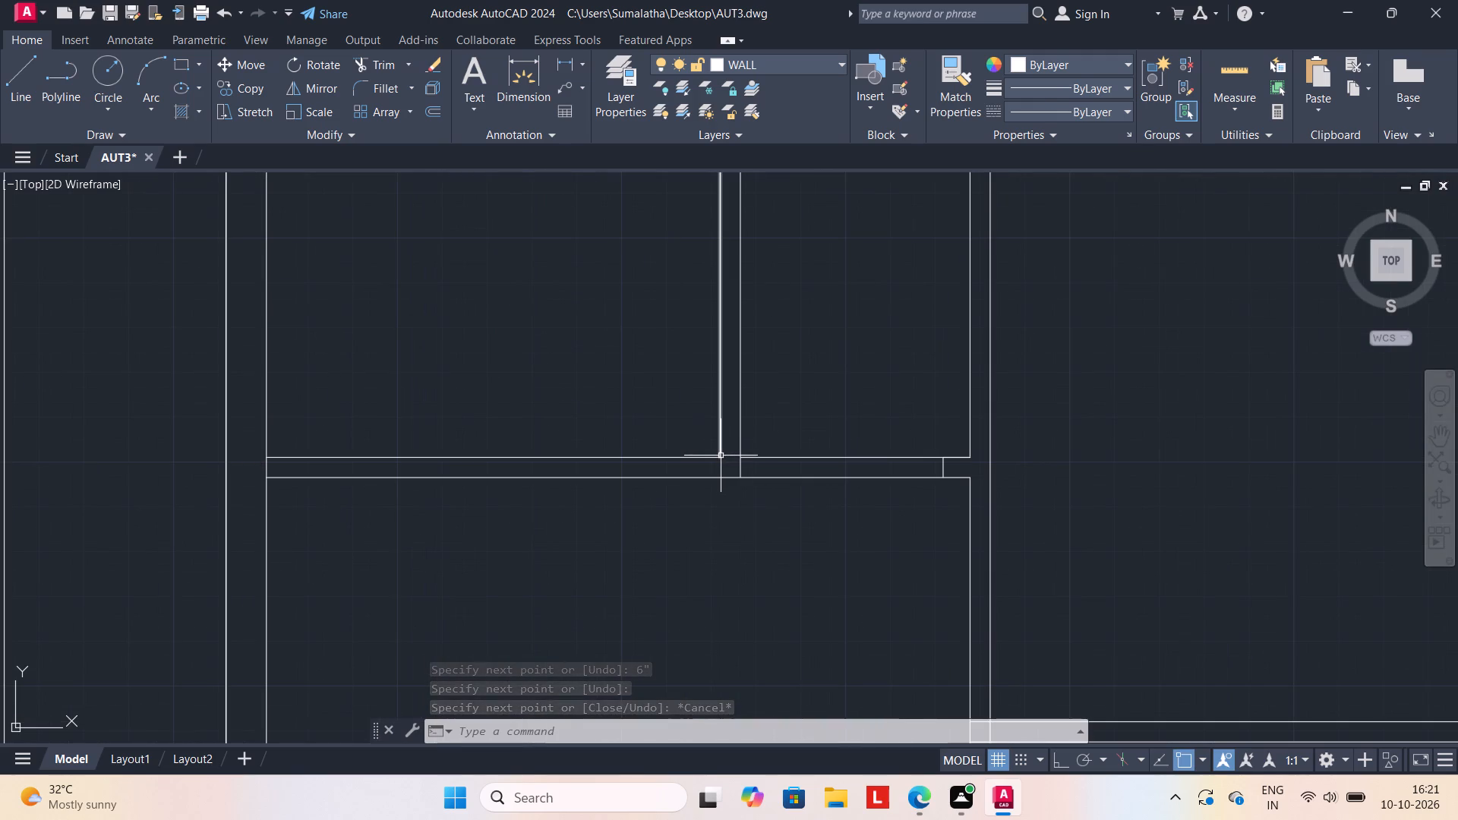
pyautogui.press('l')
pyautogui.press('Return')
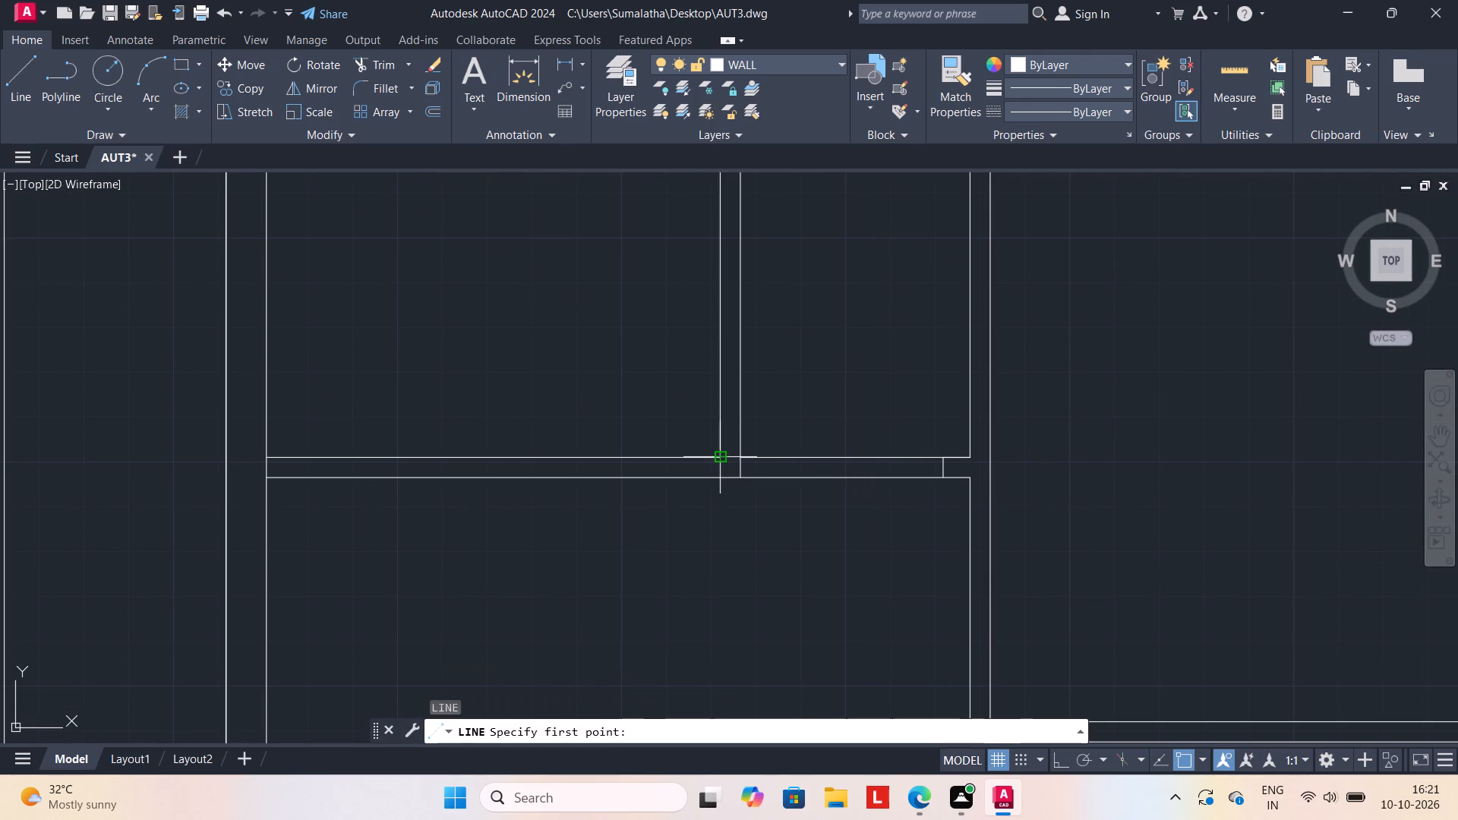
pyautogui.moveTo(741, 462); pyautogui.dragTo(743, 455)
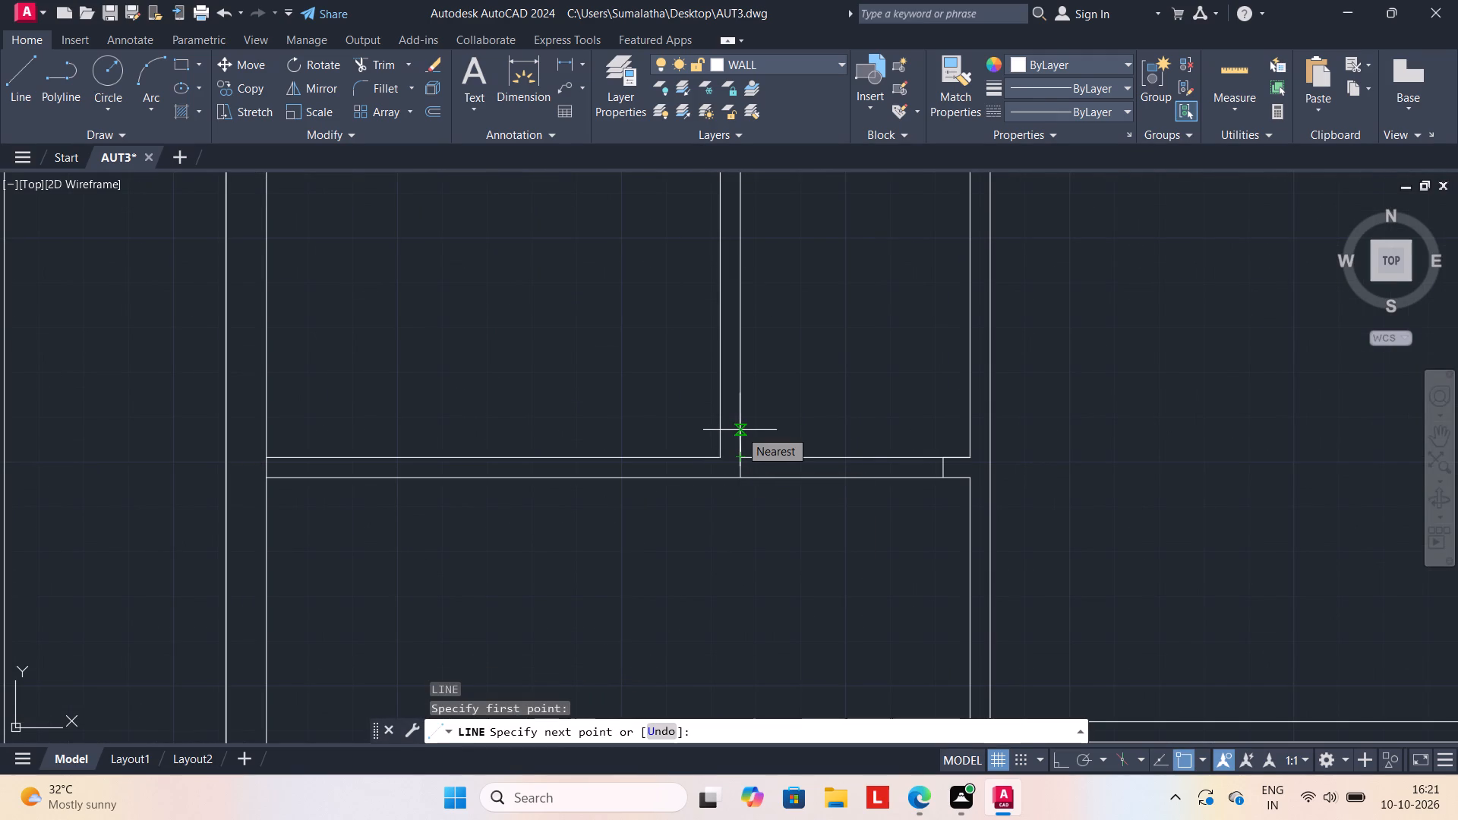
pyautogui.write('6"')
pyautogui.press('Return')
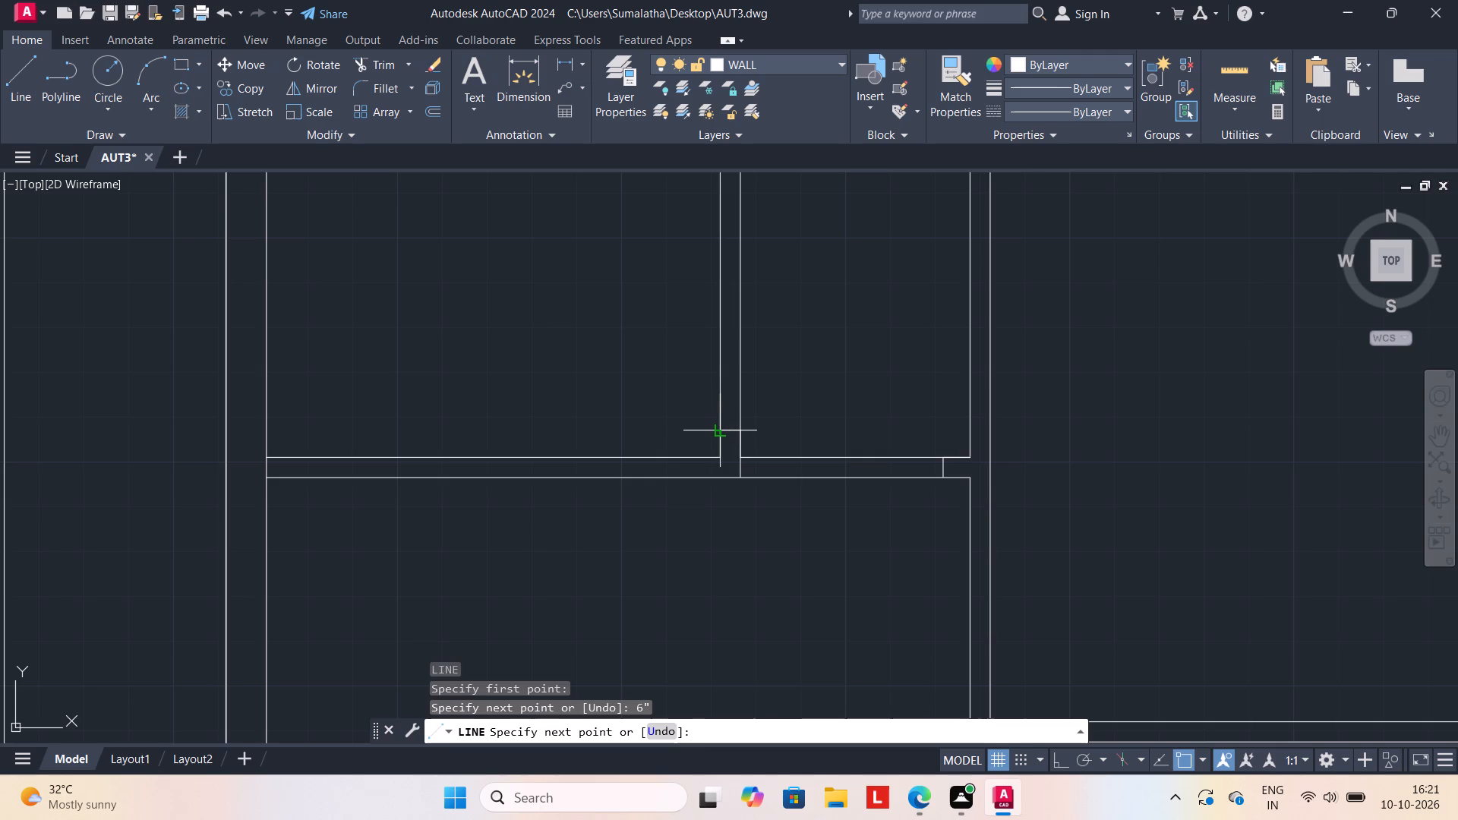
pyautogui.click(718, 430)
pyautogui.press('Escape')
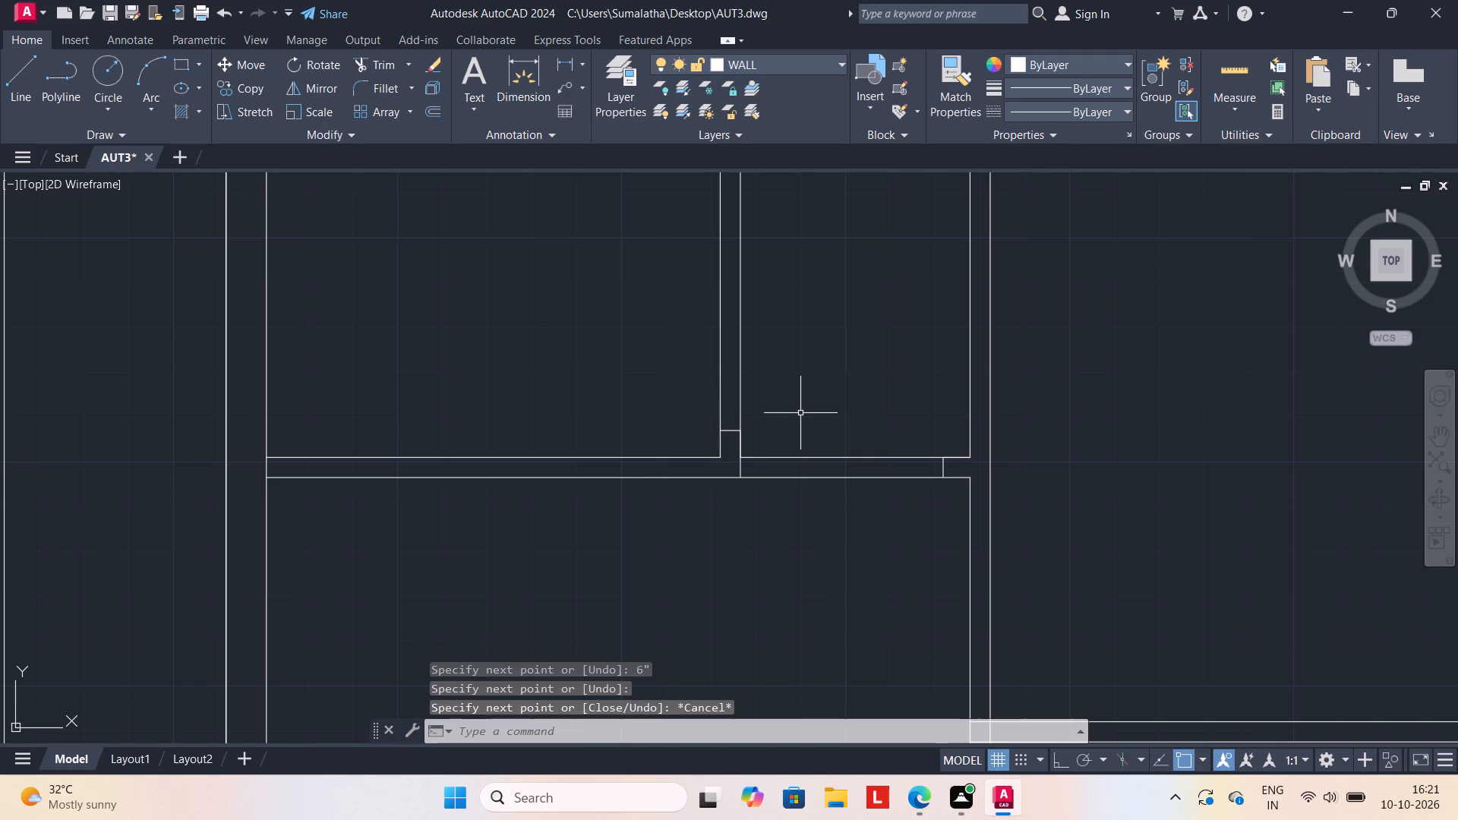
# Offset the jamb line in the small room's east wall 2' north to mark the other side of the opening.
pyautogui.press('o')
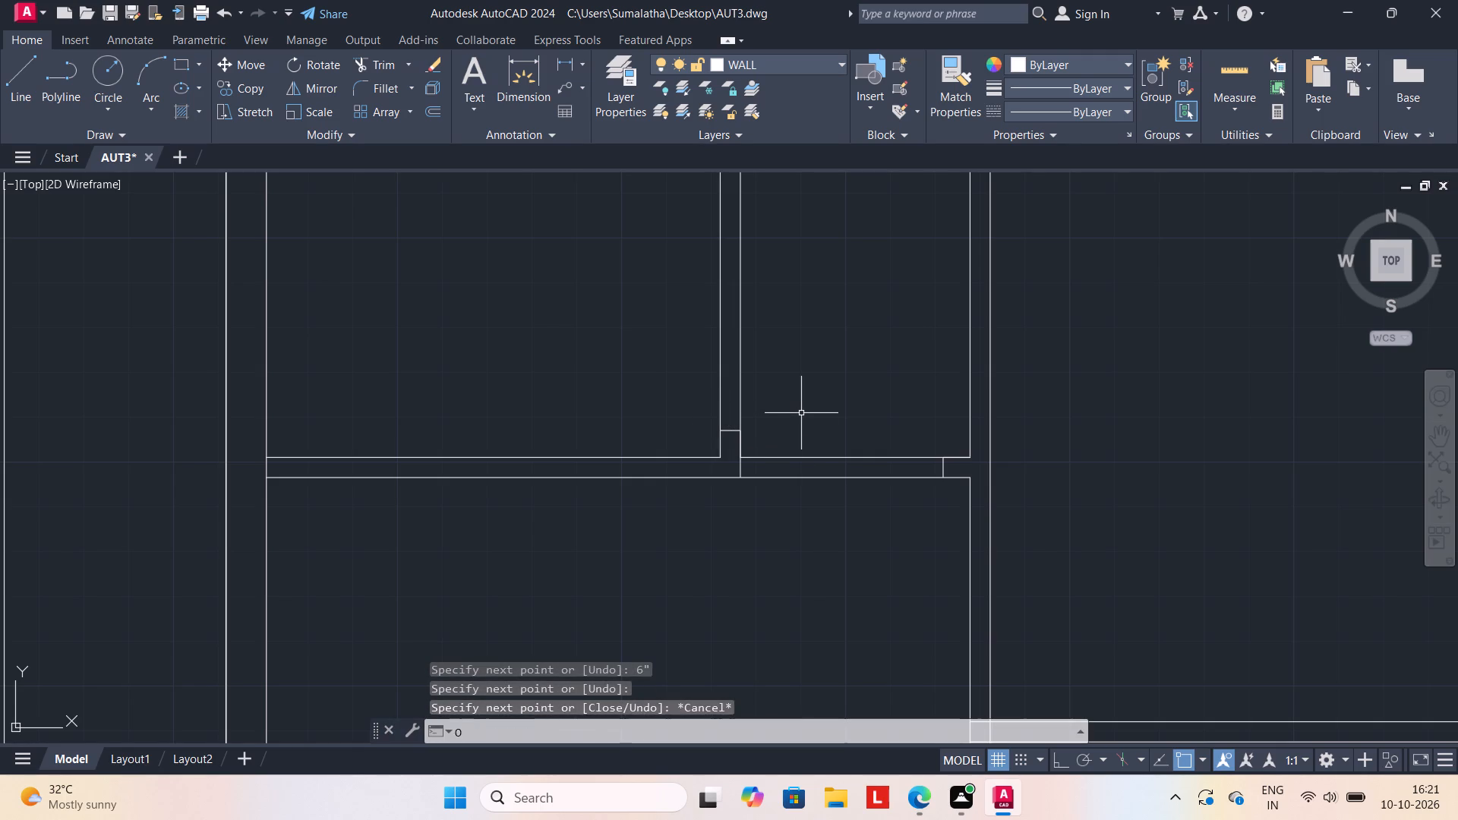
pyautogui.press('Return')
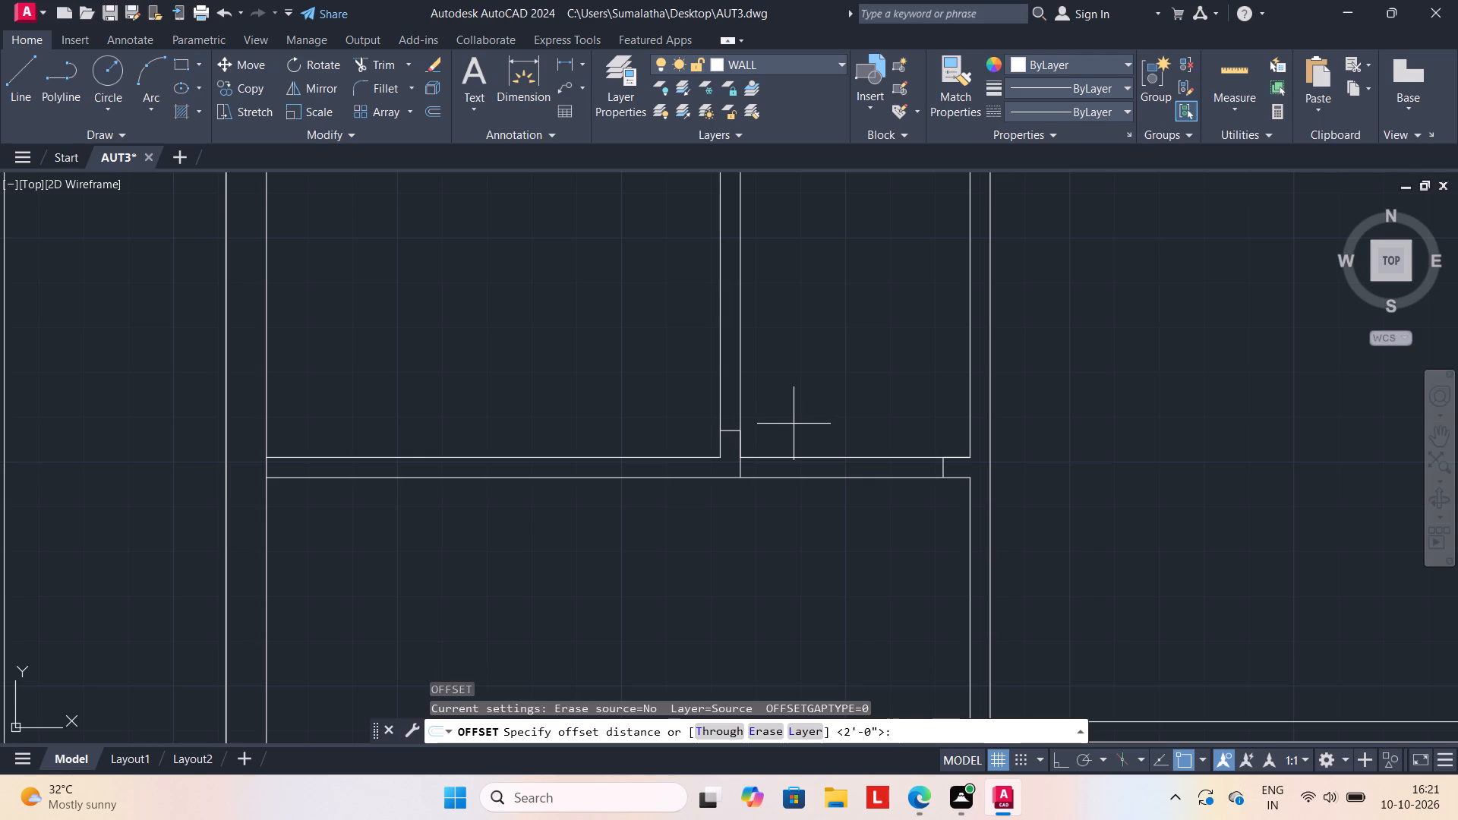
pyautogui.write("2'")
pyautogui.press('Return')
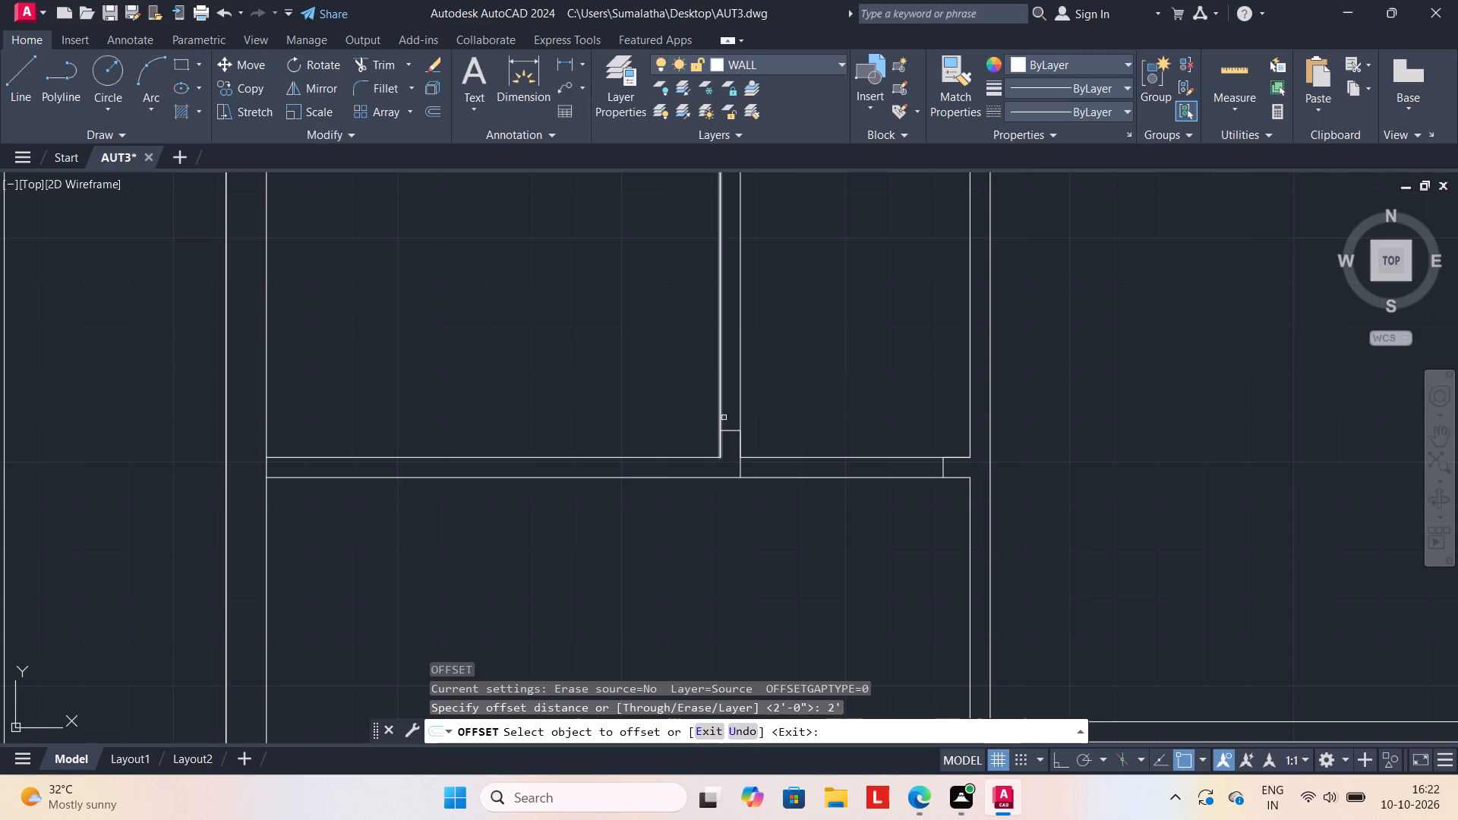
pyautogui.click(731, 431)
pyautogui.click(731, 387)
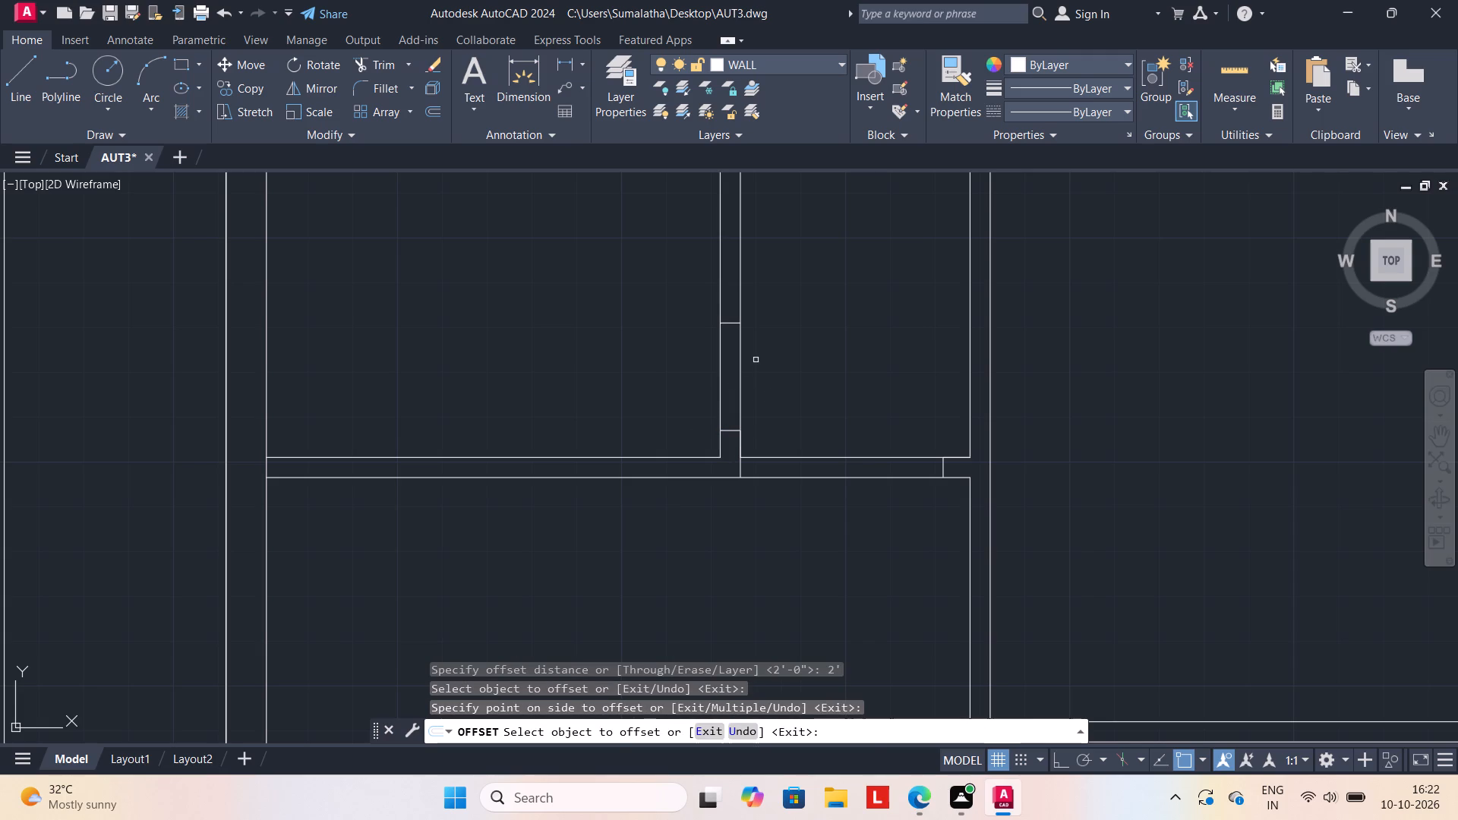
pyautogui.scroll(-2, 759, 352)
pyautogui.moveTo(777, 358); pyautogui.dragTo(778, 311, button='middle')
pyautogui.press('Escape')
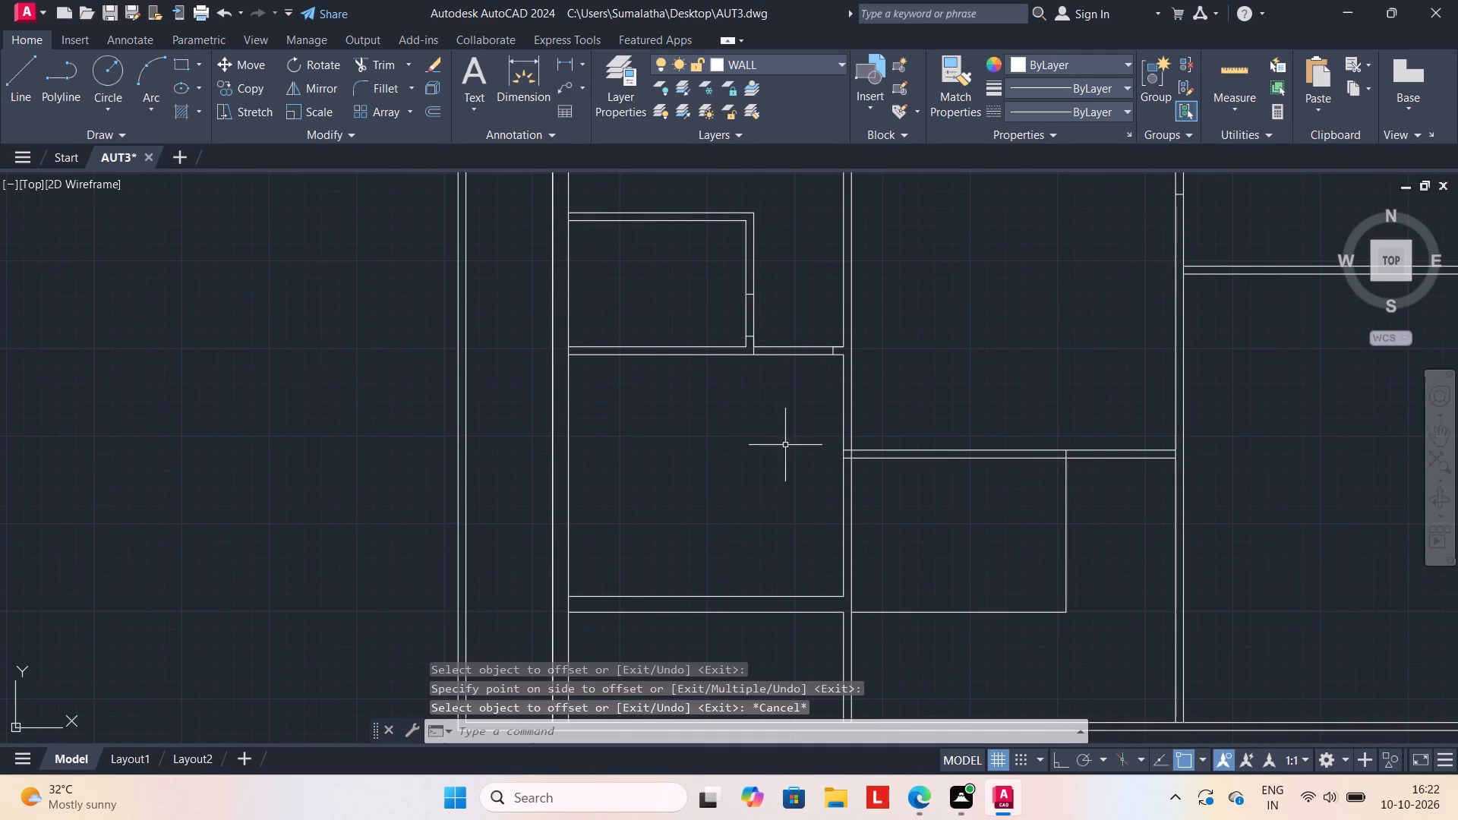
# Draw a door jamb line across the middle column's southernmost full-width partition, 6" east of the wall between the west and middle columns.
pyautogui.scroll(2, 883, 475)
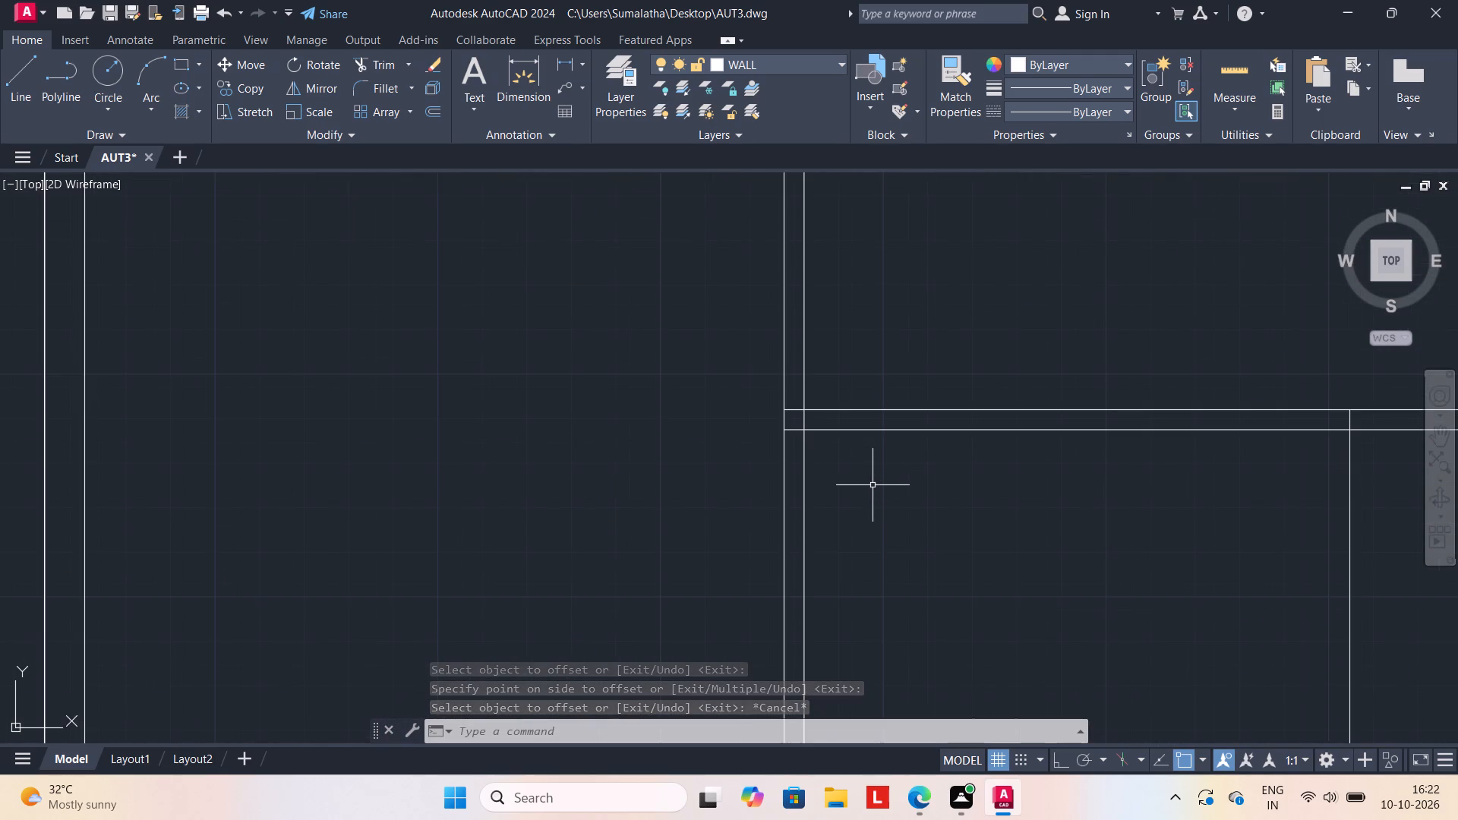
pyautogui.press('l')
pyautogui.press('Return')
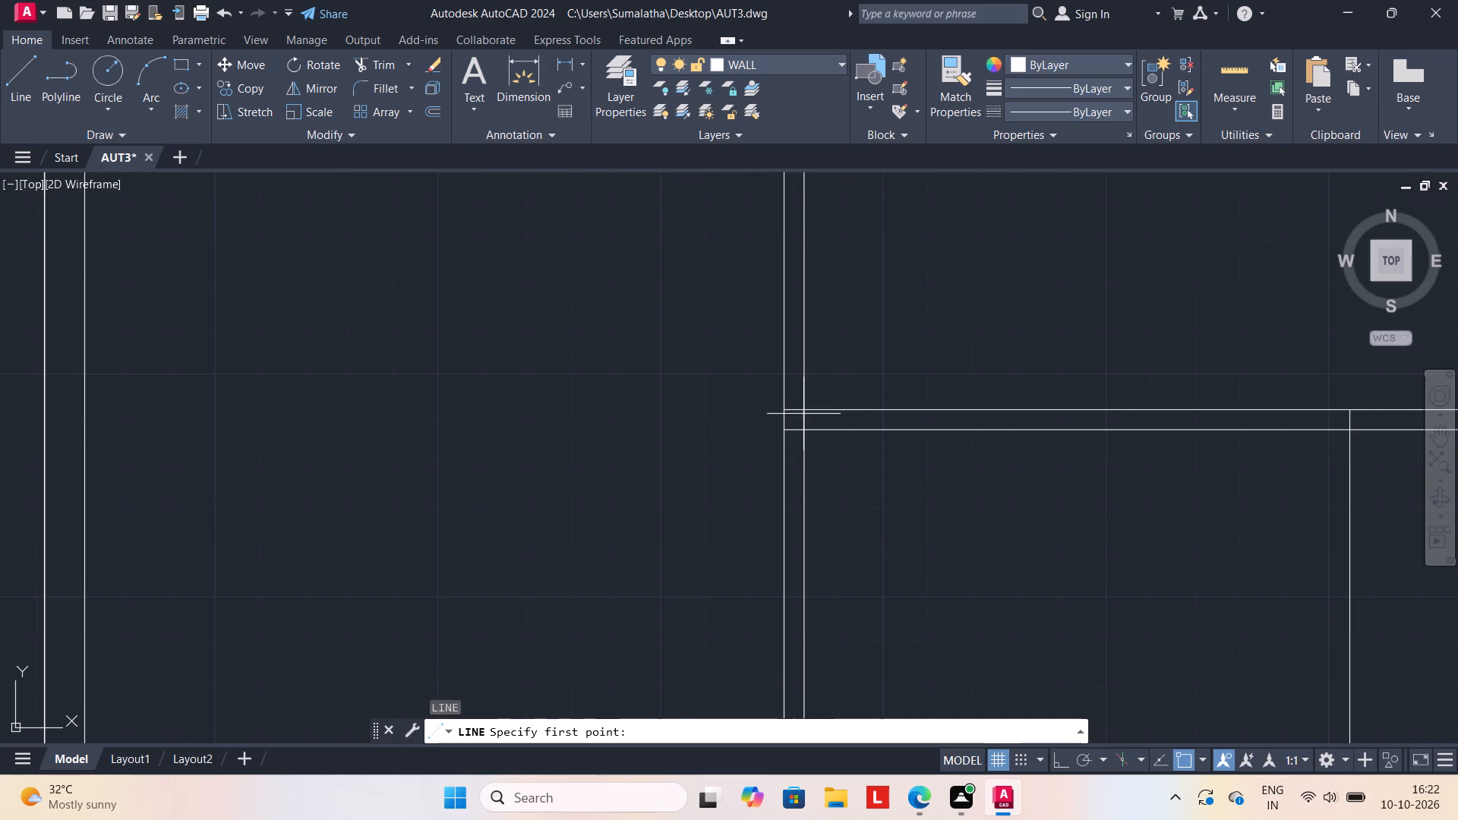
pyautogui.moveTo(800, 412); pyautogui.dragTo(806, 411)
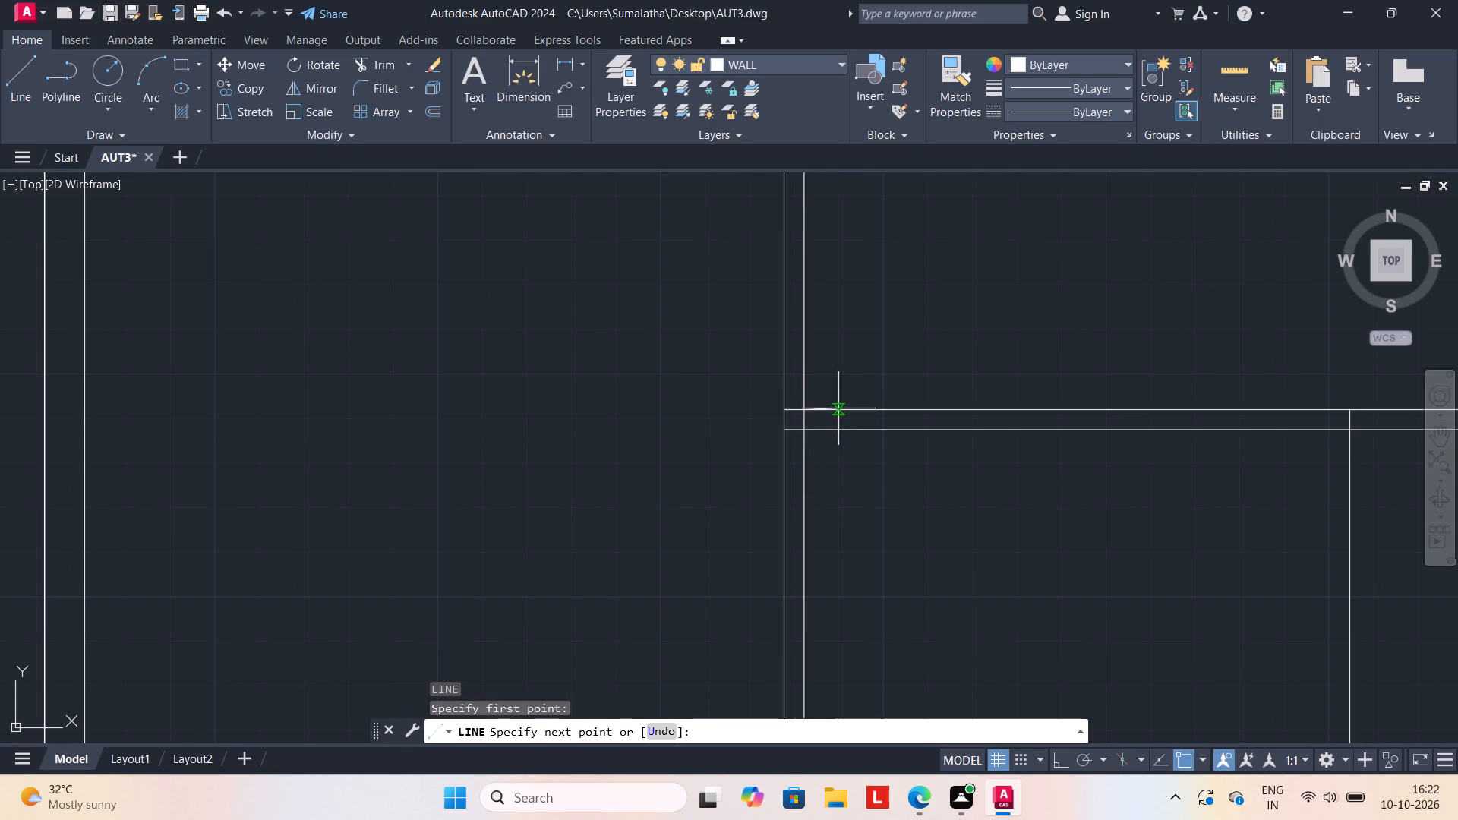
pyautogui.write('6"')
pyautogui.press('Return')
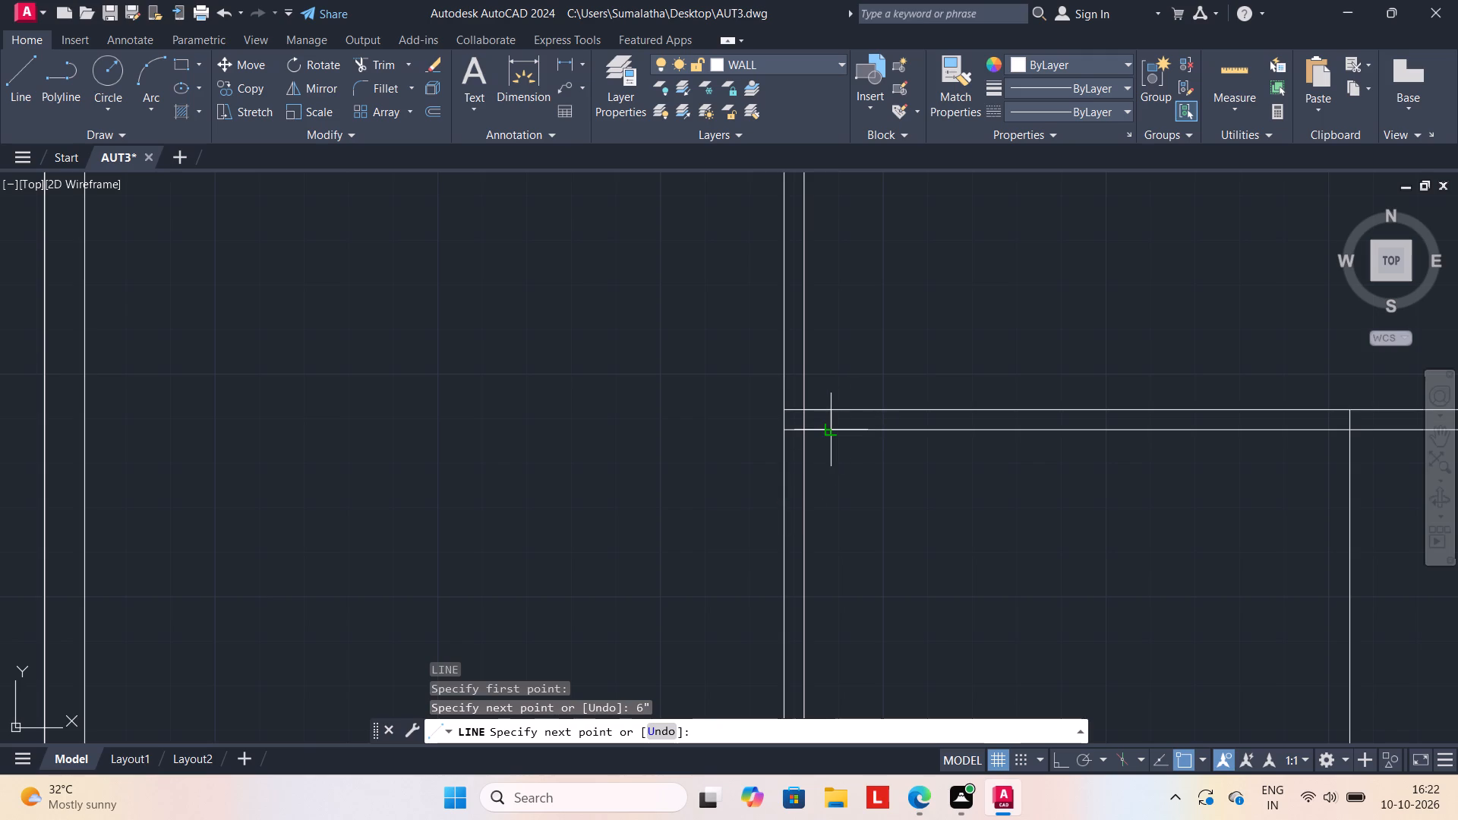
pyautogui.click(832, 434)
pyautogui.press('Escape')
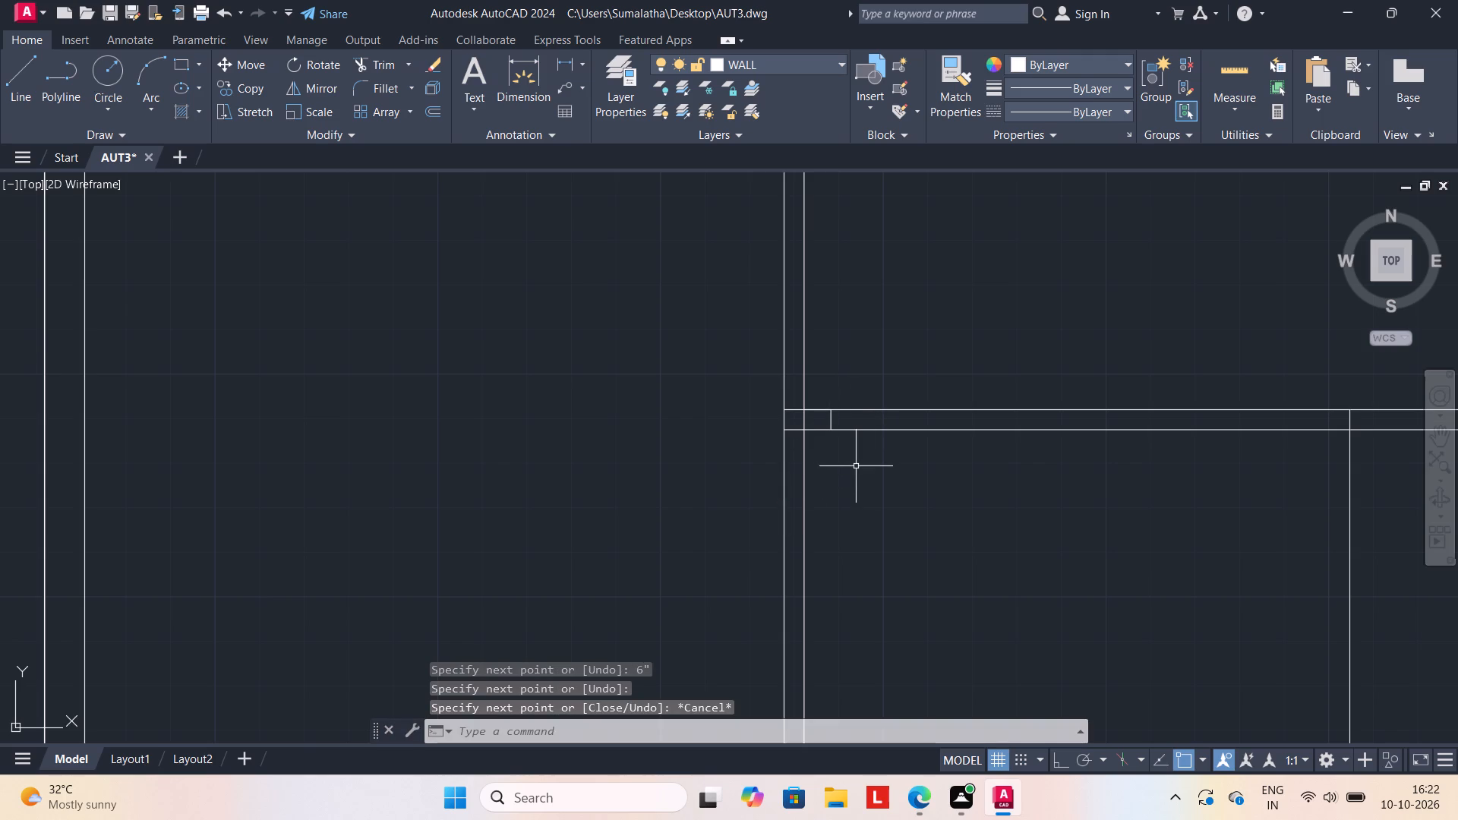
# Offset the jamb line in the middle column's southernmost partition 3' east to mark the other side of the opening.
pyautogui.press('o')
pyautogui.press('Return')
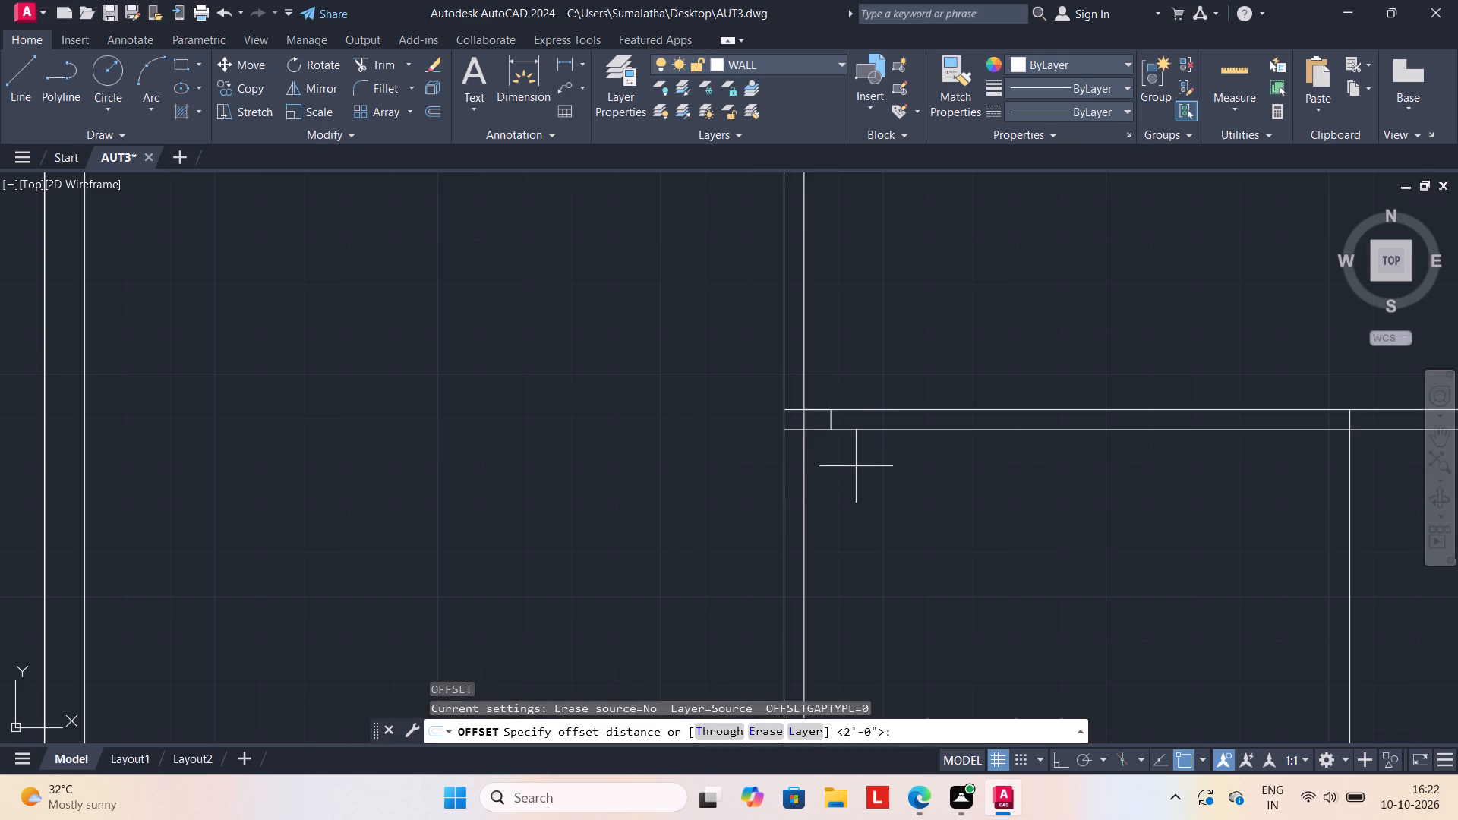
pyautogui.write("3'")
pyautogui.press('Return')
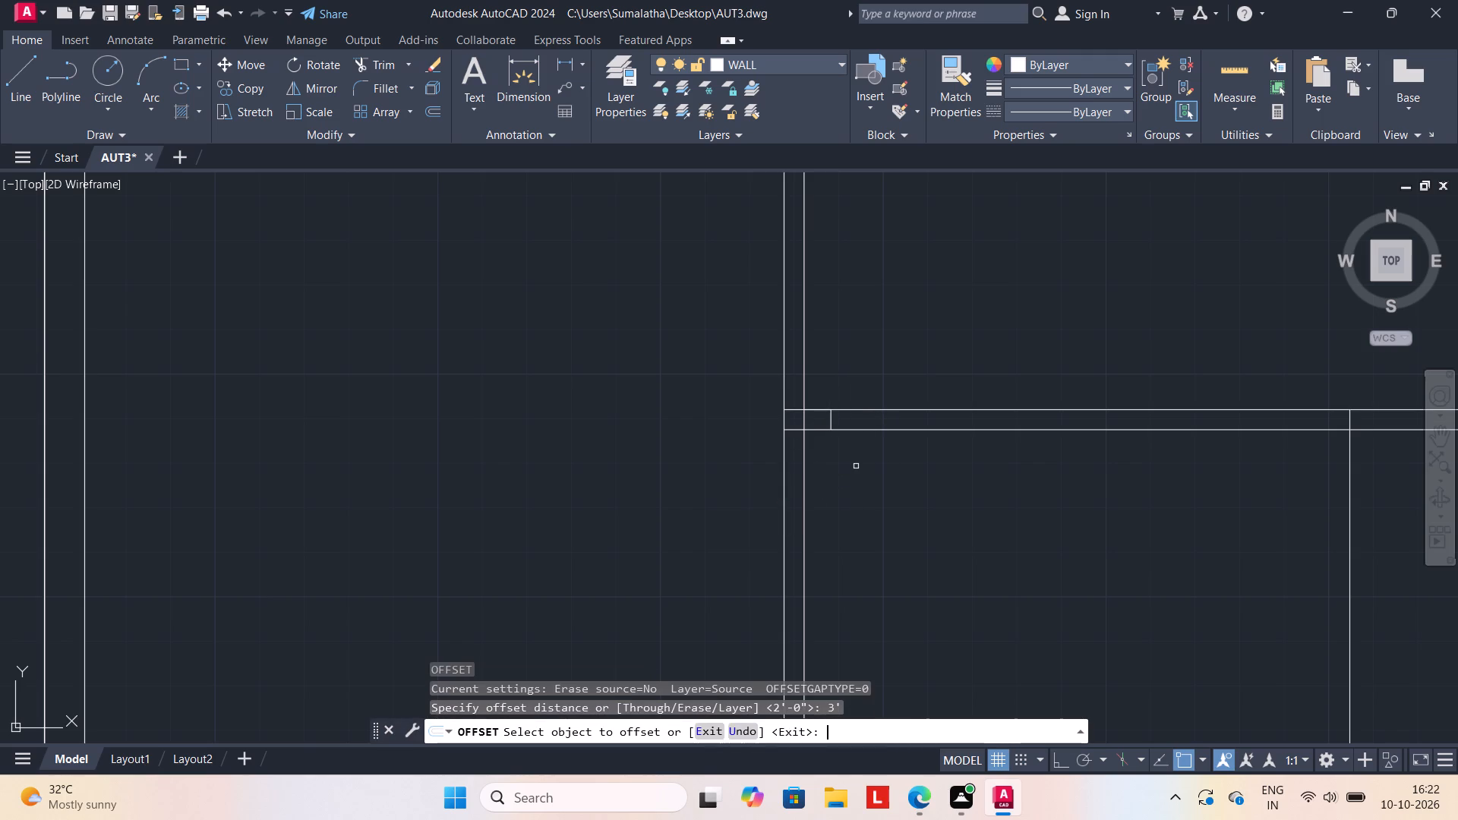
pyautogui.moveTo(832, 416); pyautogui.dragTo(863, 417)
pyautogui.click(957, 416)
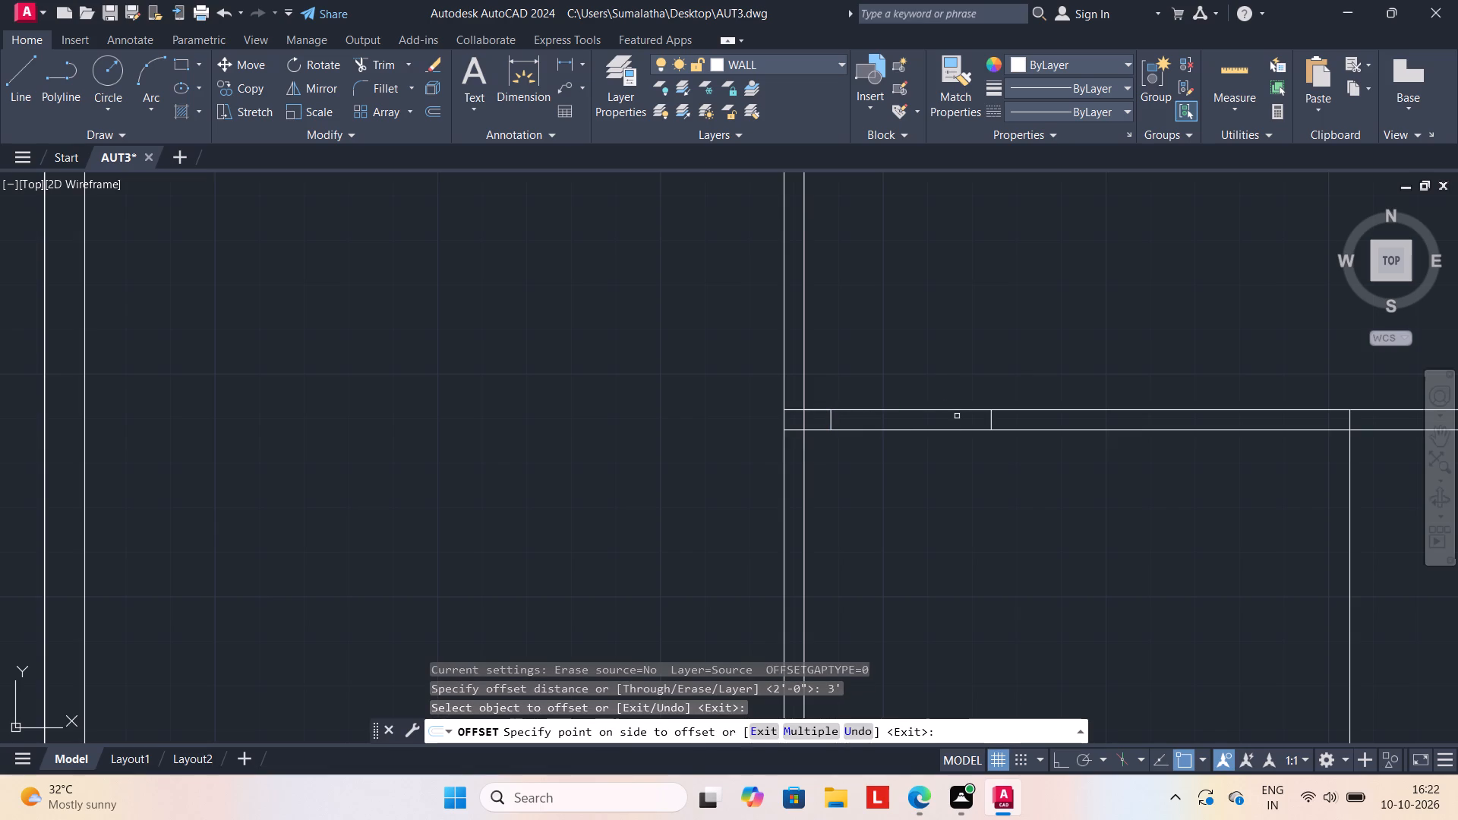
pyautogui.scroll(-3, 952, 405)
pyautogui.press('Escape')
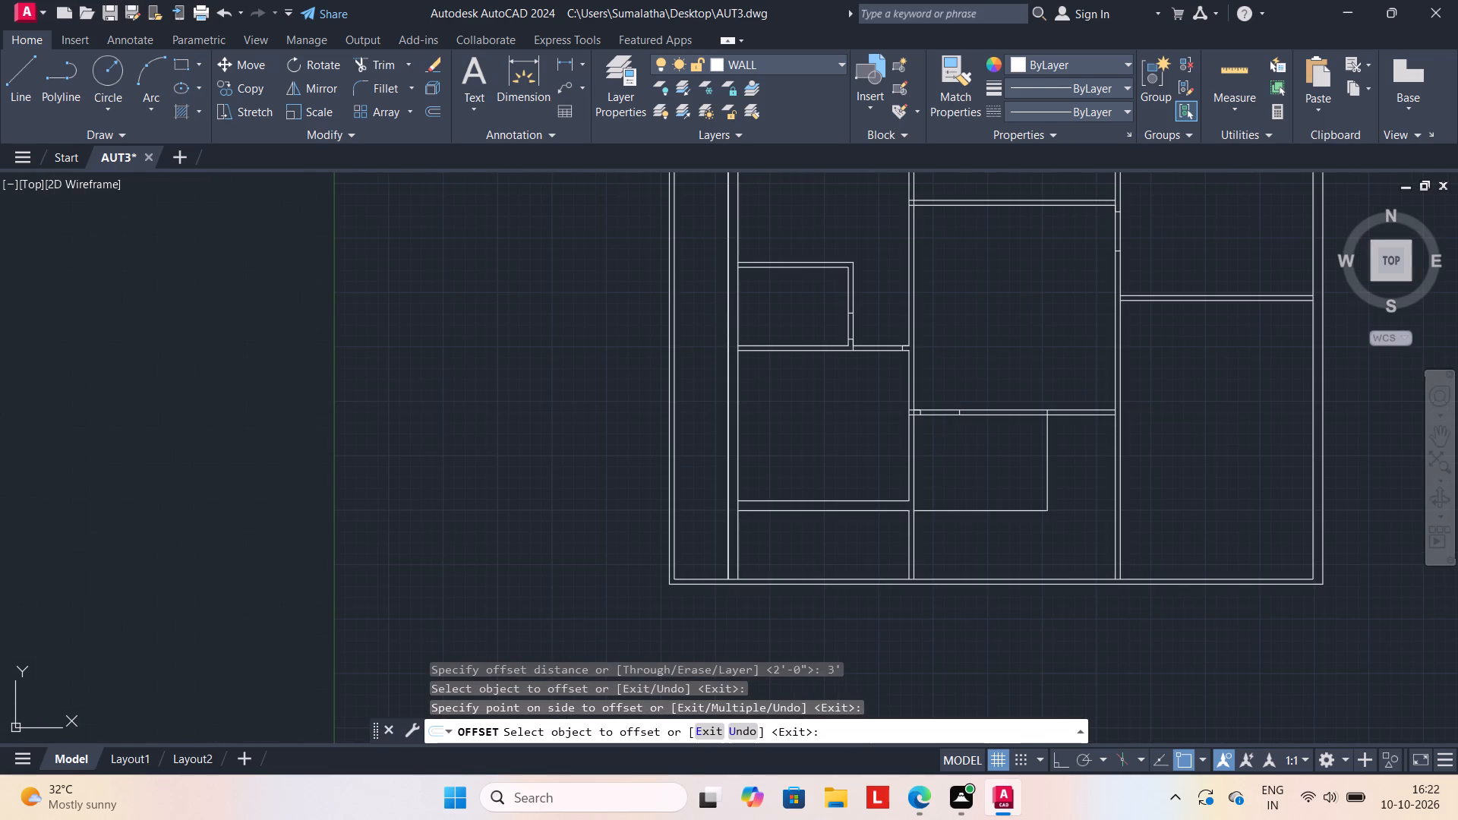
pyautogui.press('Escape')
# Draw a door jamb line across the east column's southernmost horizontal partition, 6" west of the east exterior wall.
pyautogui.scroll(-1, 990, 474)
pyautogui.moveTo(1128, 407); pyautogui.dragTo(1101, 439, button='middle')
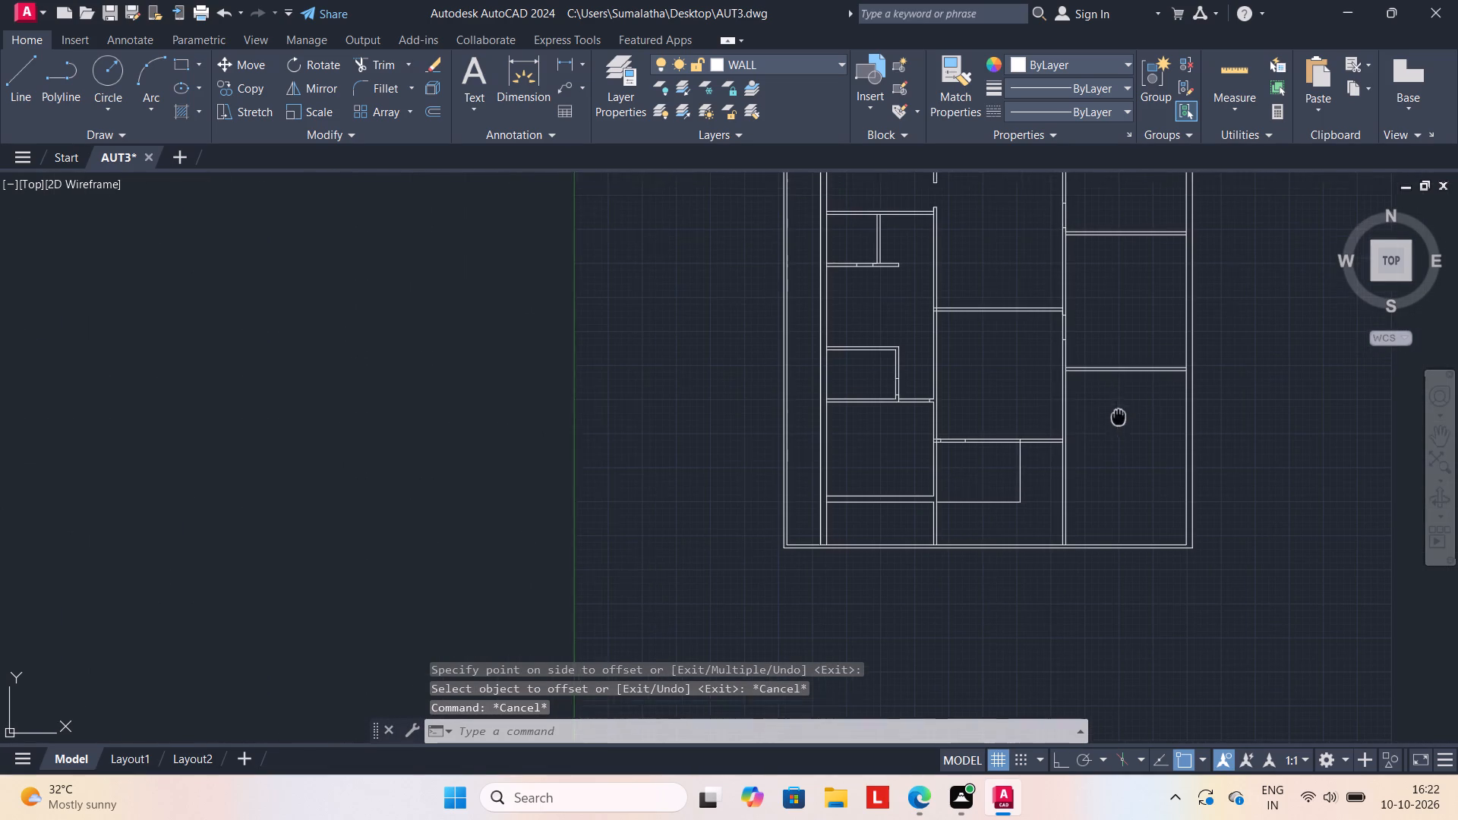
pyautogui.moveTo(1101, 439); pyautogui.dragTo(1060, 509, button='middle')
pyautogui.scroll(3, 1117, 472)
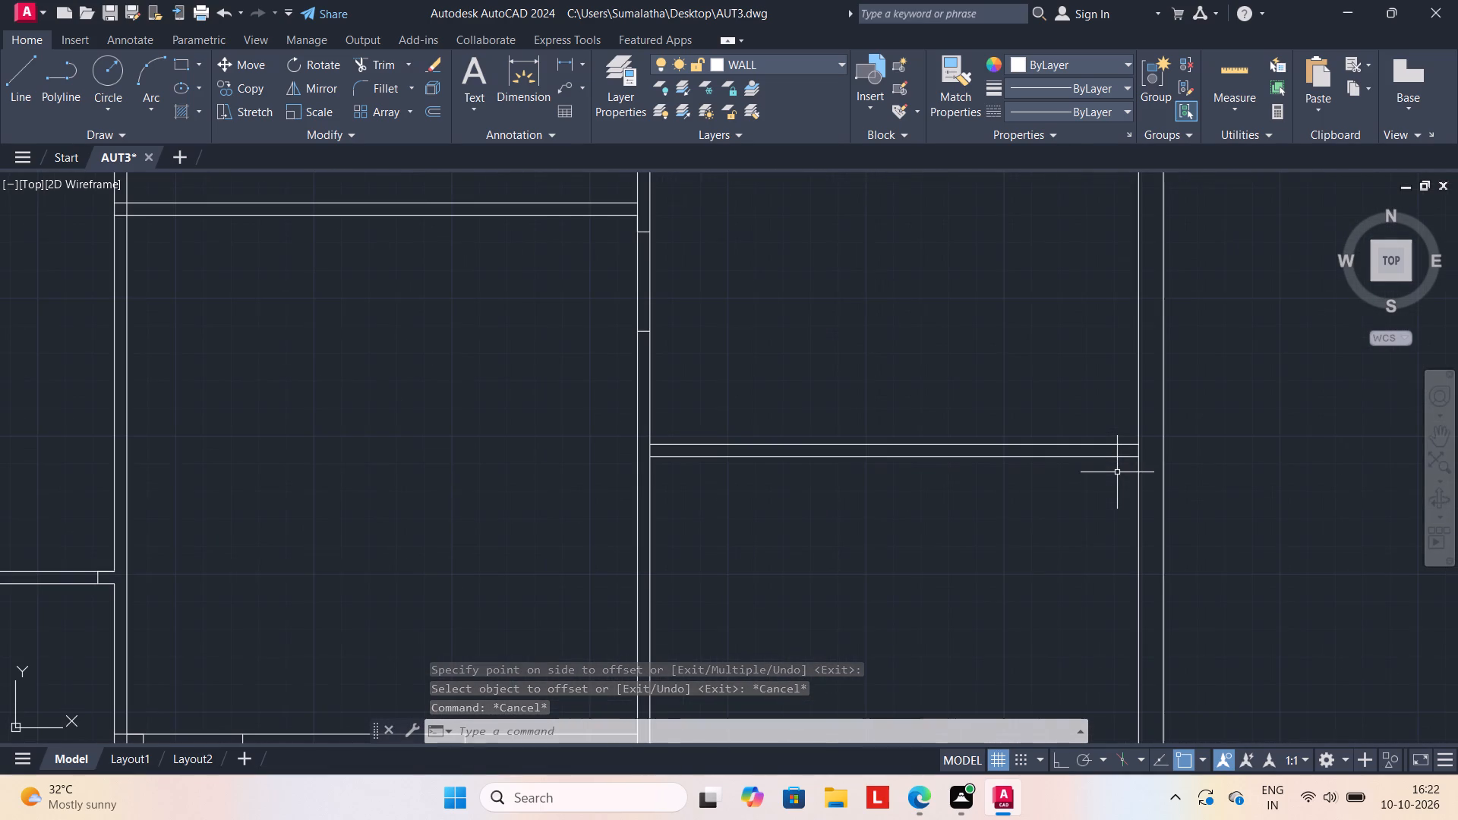
pyautogui.press('l')
pyautogui.press('Return')
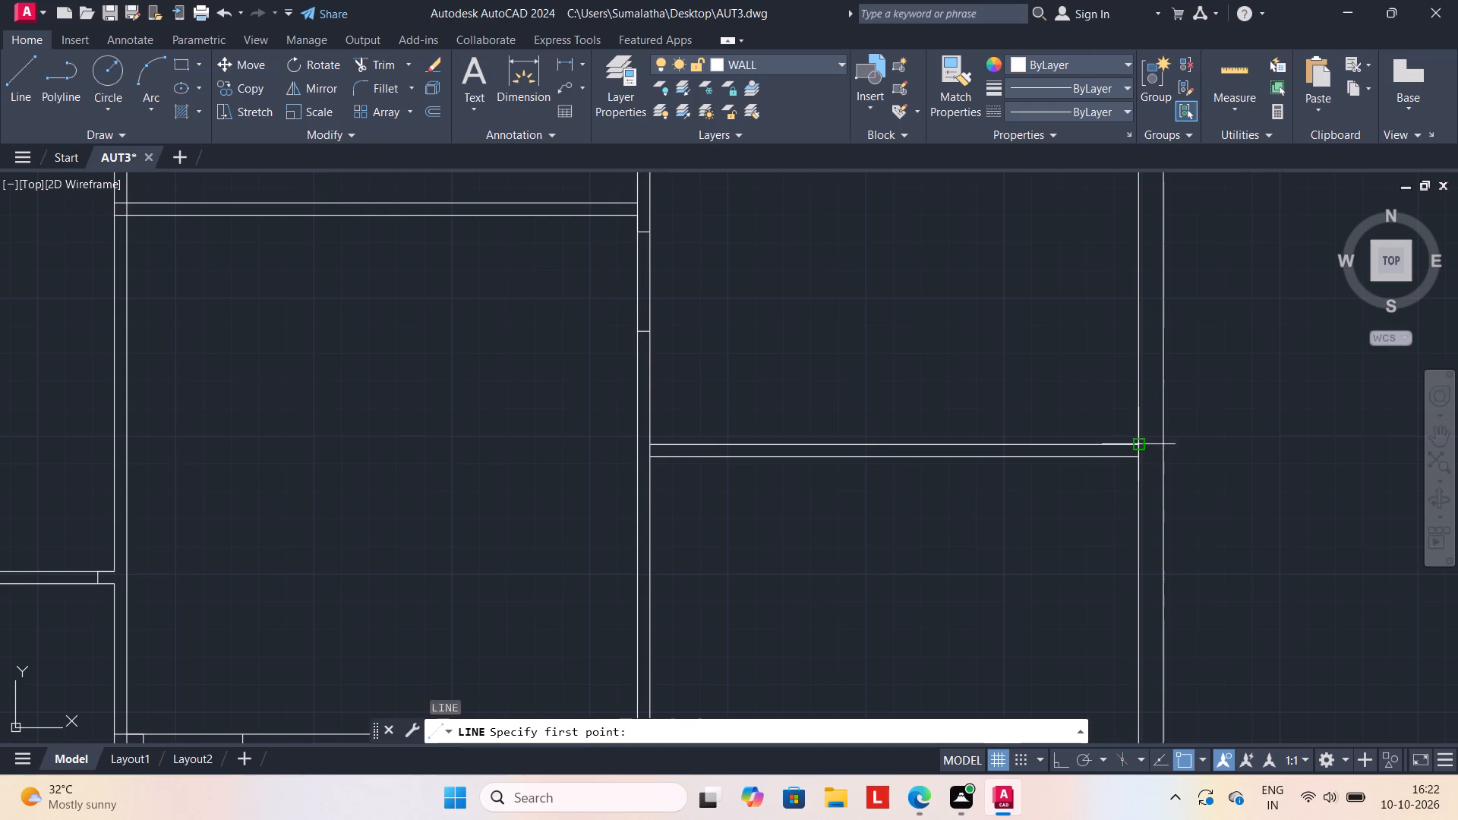
pyautogui.click(1139, 443)
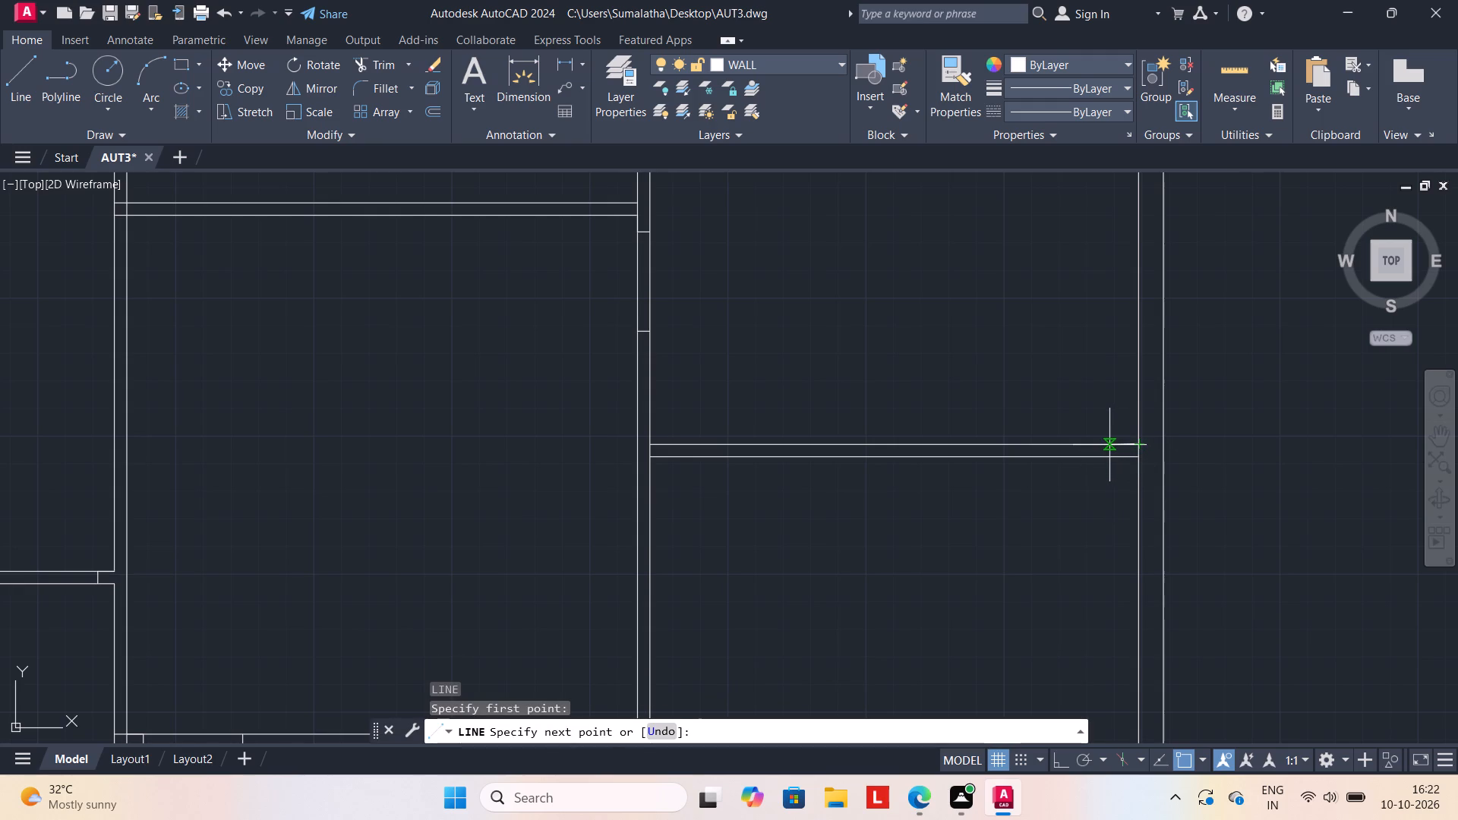
pyautogui.write('6"')
pyautogui.press('Return')
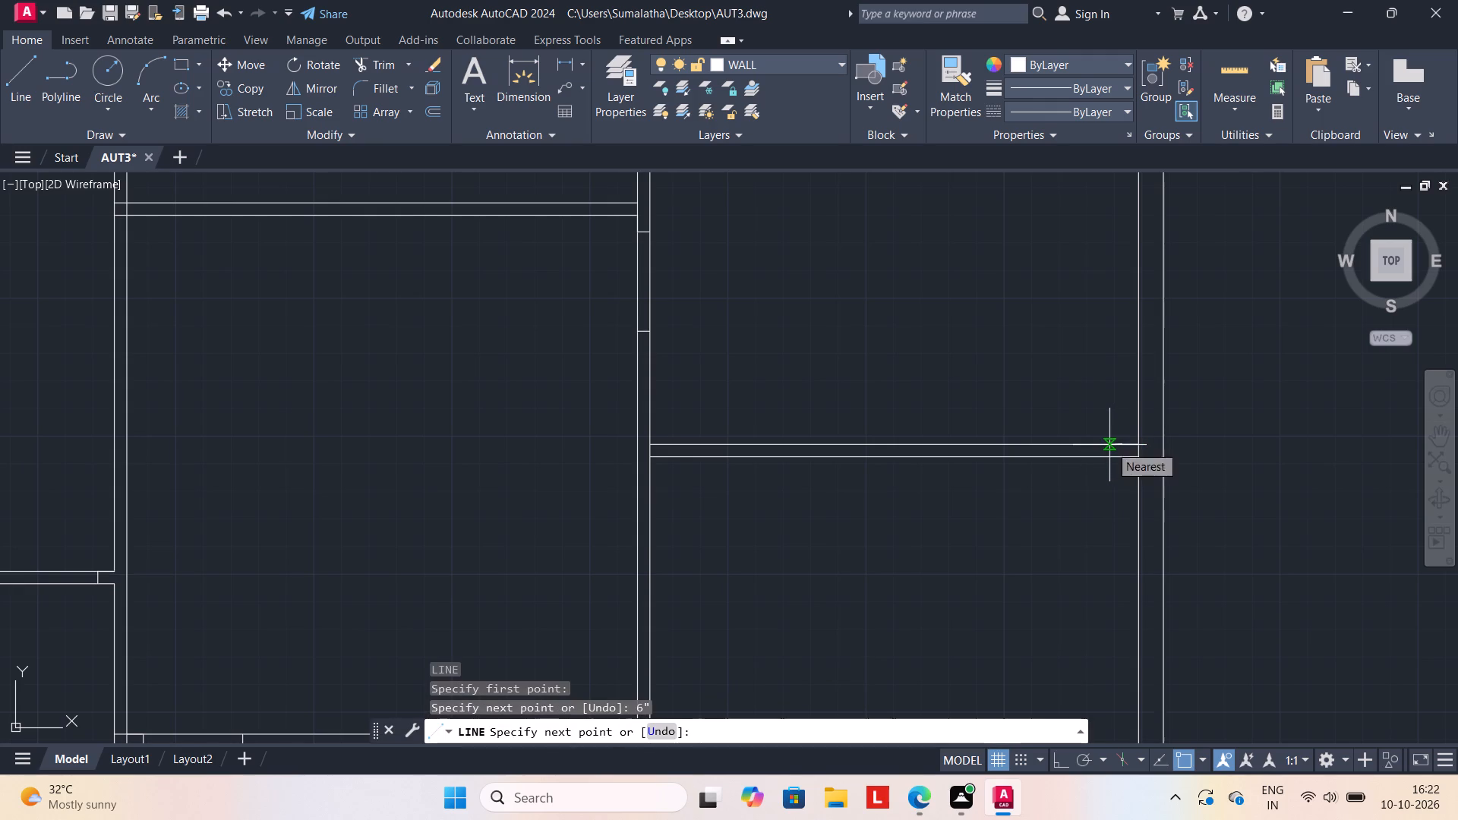
pyautogui.click(1125, 462)
pyautogui.press('Escape')
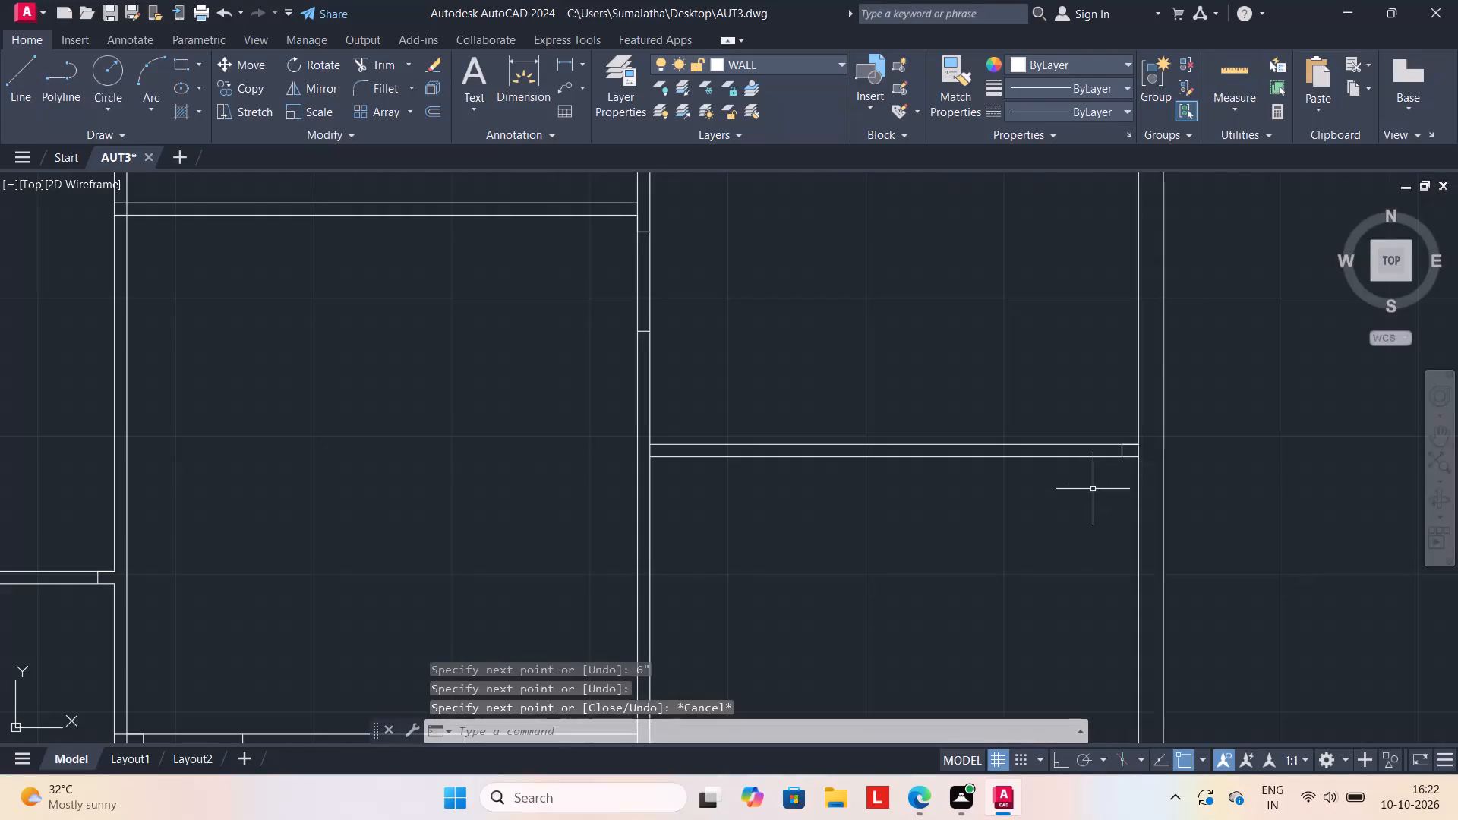
# Offset the jamb line in the east column's southernmost partition 3' west to mark the other side of the opening.
pyautogui.scroll(1, 1093, 489)
pyautogui.press('o')
pyautogui.press('Return')
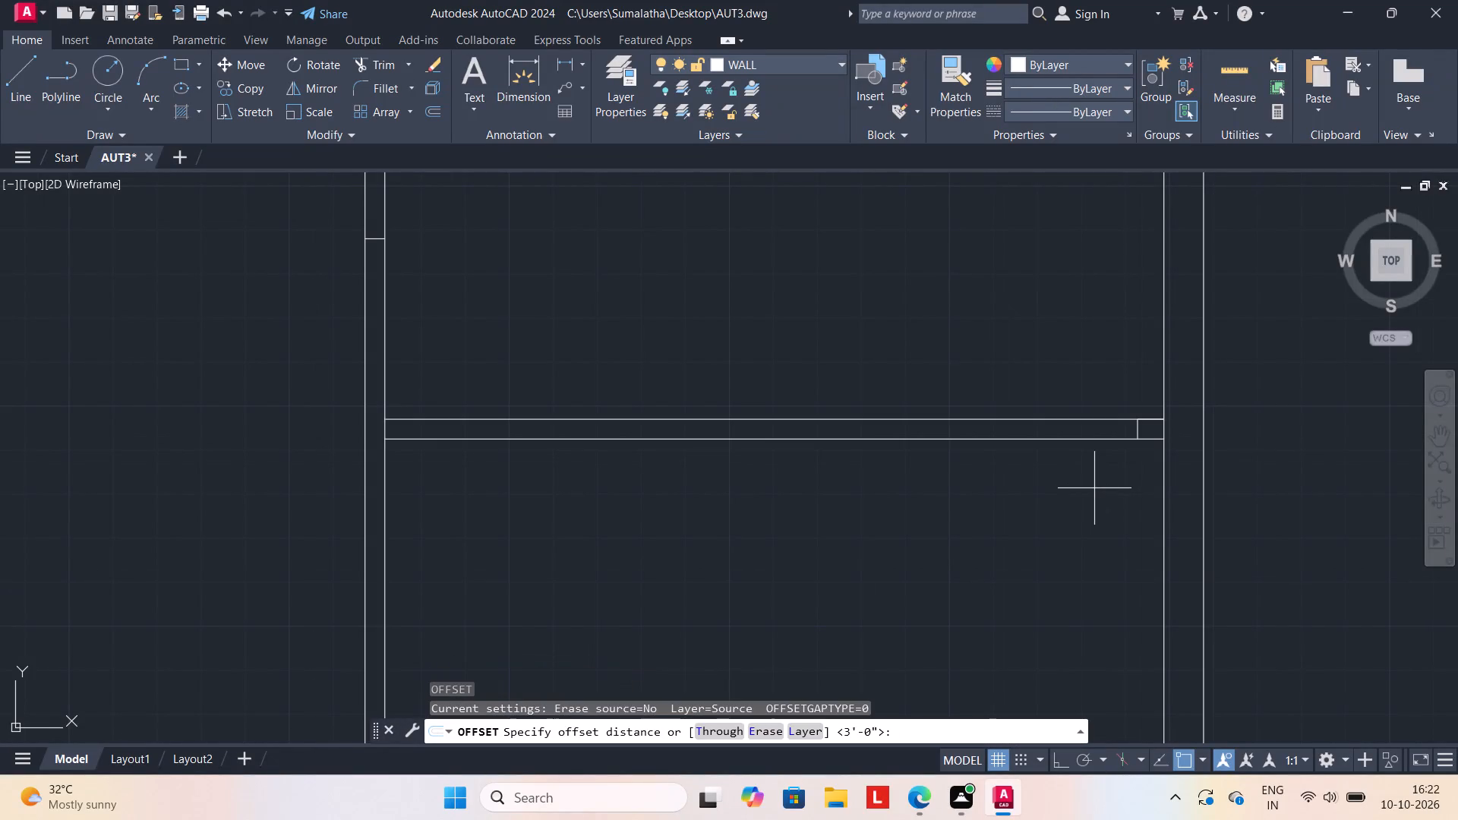
pyautogui.write("3'")
pyautogui.press('Return')
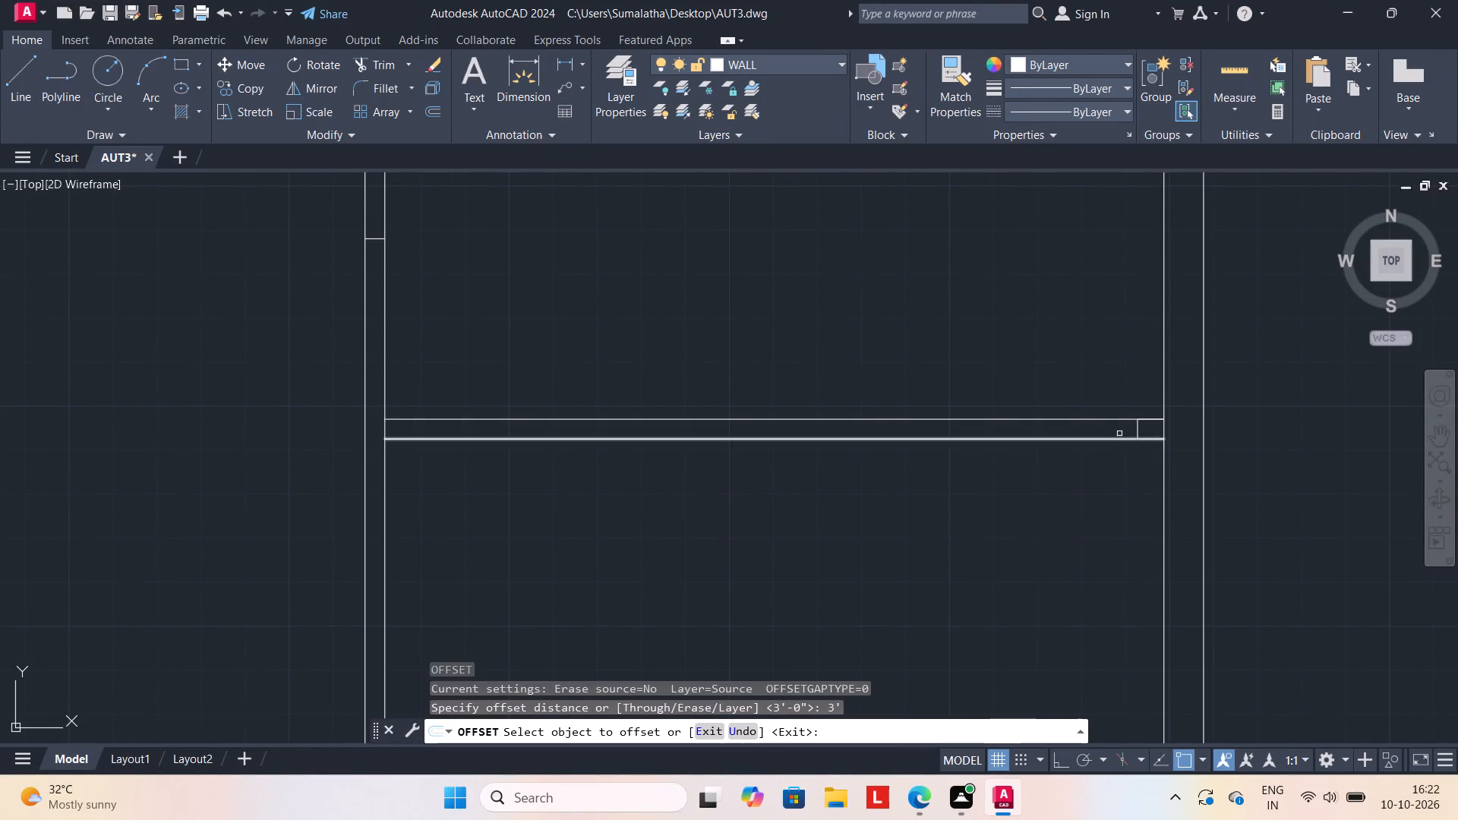
pyautogui.moveTo(1137, 427); pyautogui.dragTo(1125, 429)
pyautogui.click(1016, 462)
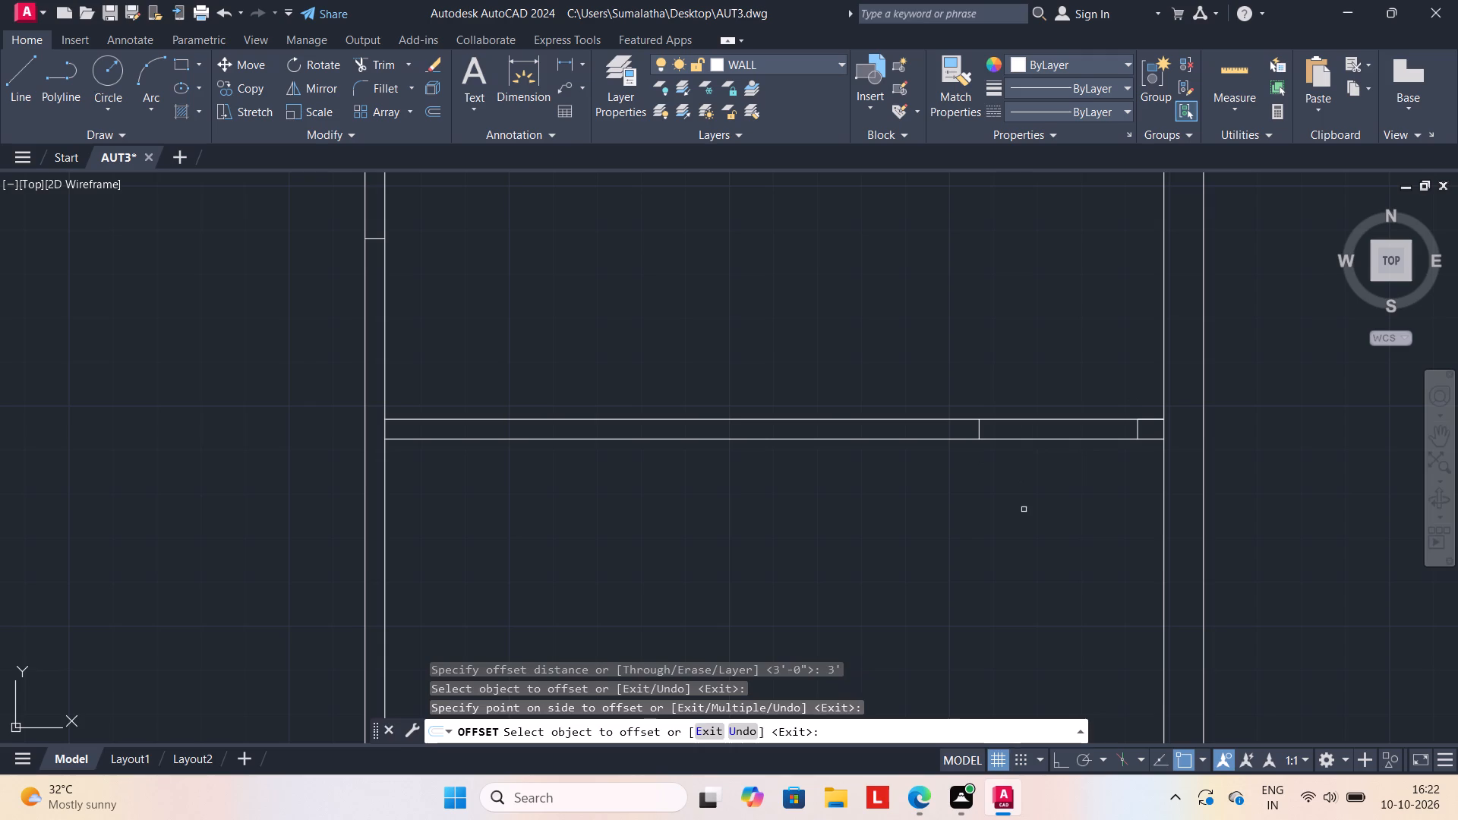
pyautogui.press('Escape')
pyautogui.press('Escape')
# Trim the wall lines between the jambs in the east column's southernmost partition and the nearby southern opening of the middle-east wall.
pyautogui.write('TR')
pyautogui.press('Return')
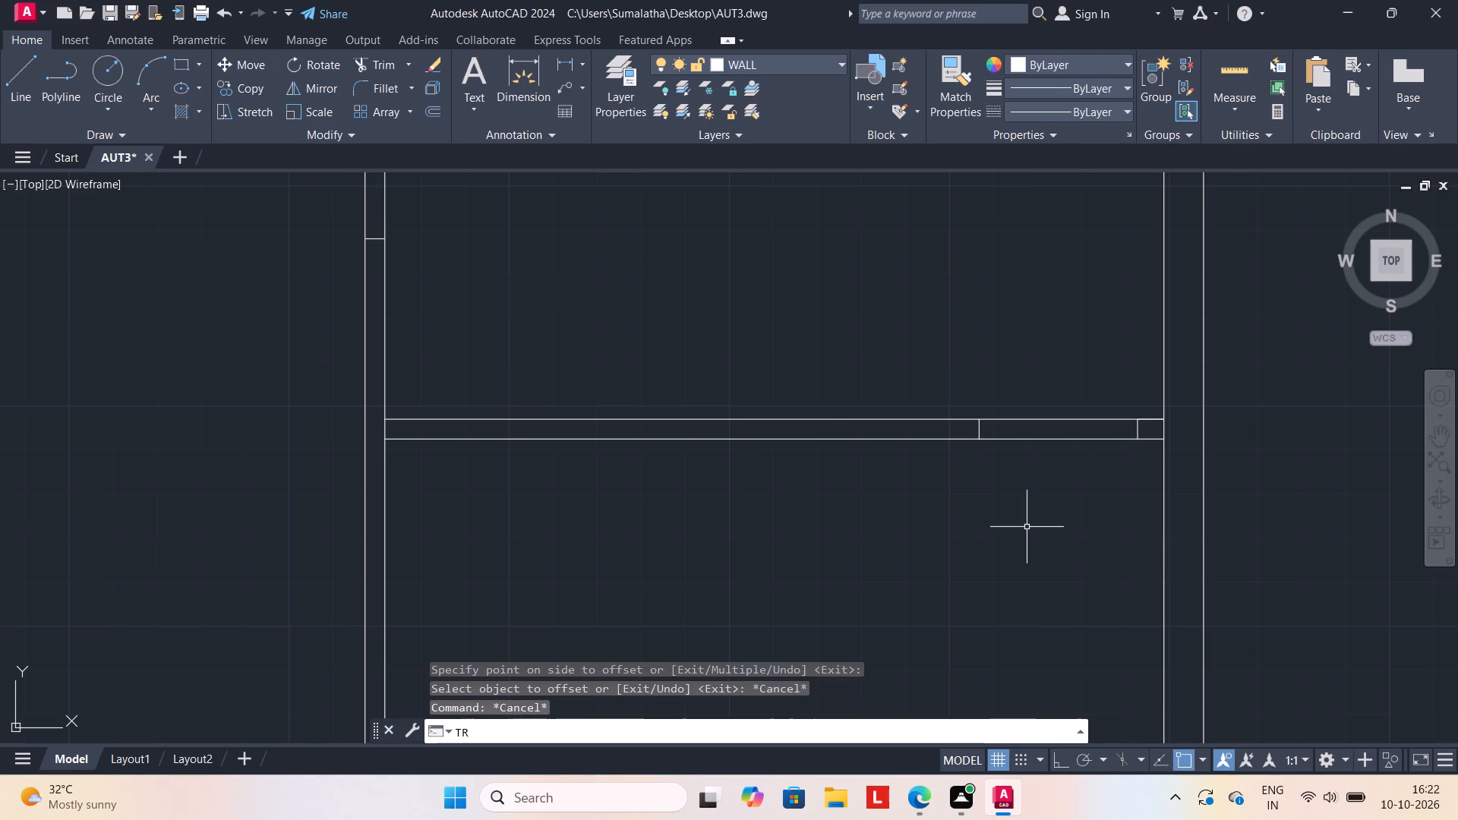
pyautogui.moveTo(1049, 391); pyautogui.dragTo(1039, 503)
pyautogui.scroll(-1, 1056, 452)
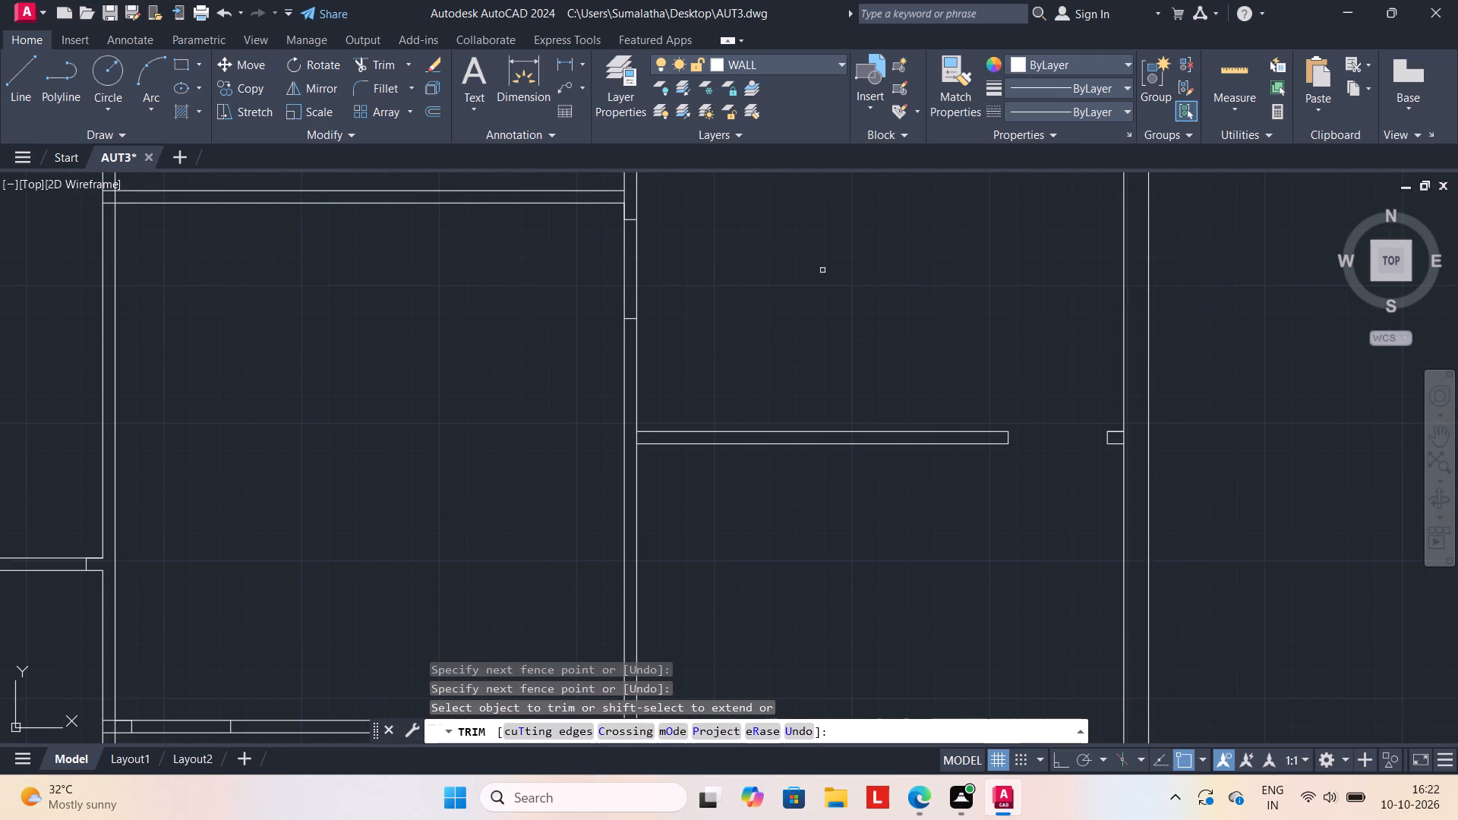
pyautogui.moveTo(611, 272); pyautogui.dragTo(678, 264)
pyautogui.scroll(-1, 726, 270)
# Trim the door opening in the middle column's southernmost partition and clear the leftover lines where it meets the west-middle wall.
pyautogui.moveTo(381, 526); pyautogui.dragTo(371, 591)
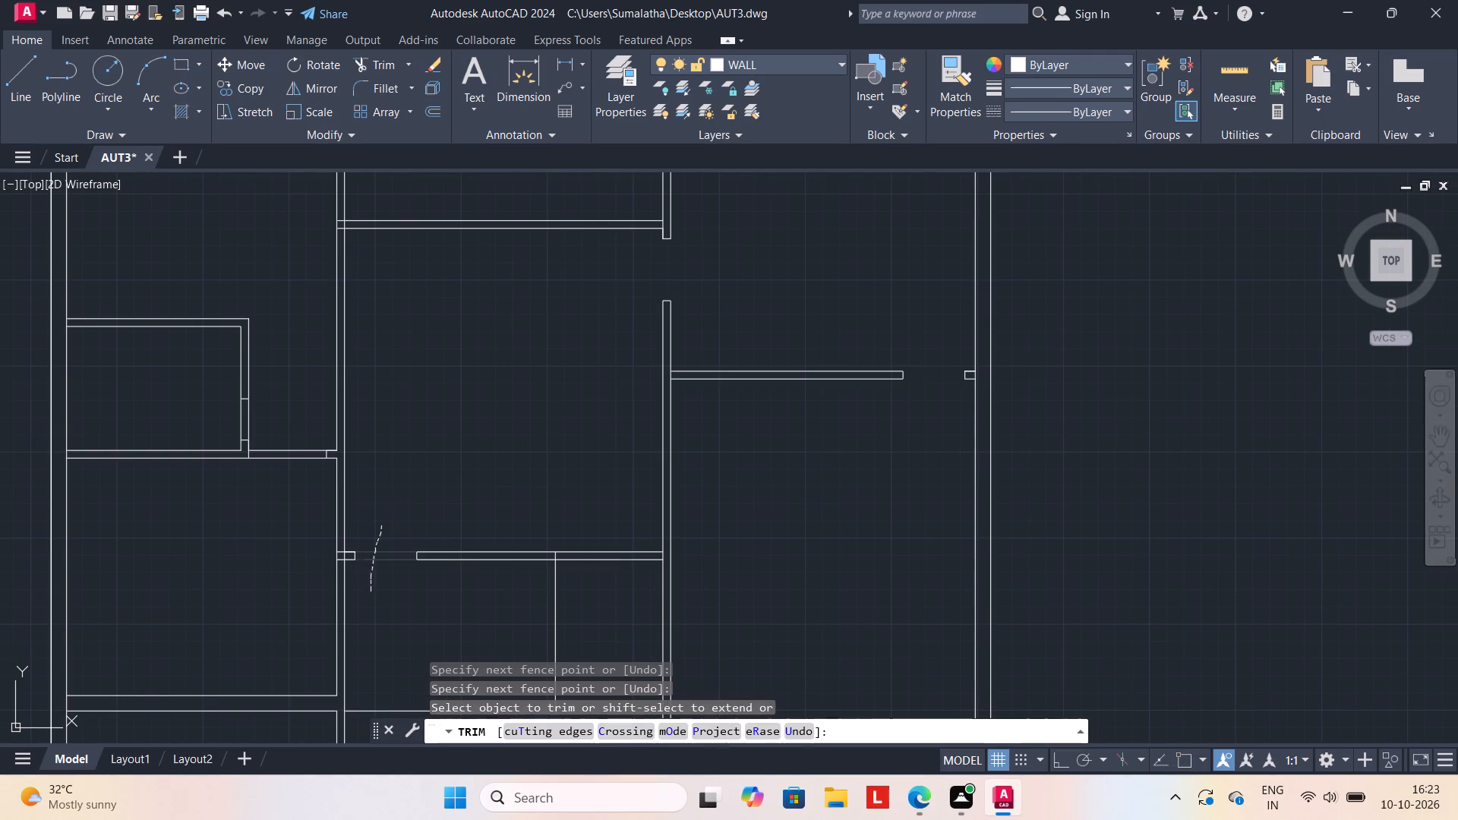
pyautogui.scroll(2, 333, 563)
pyautogui.click(342, 534)
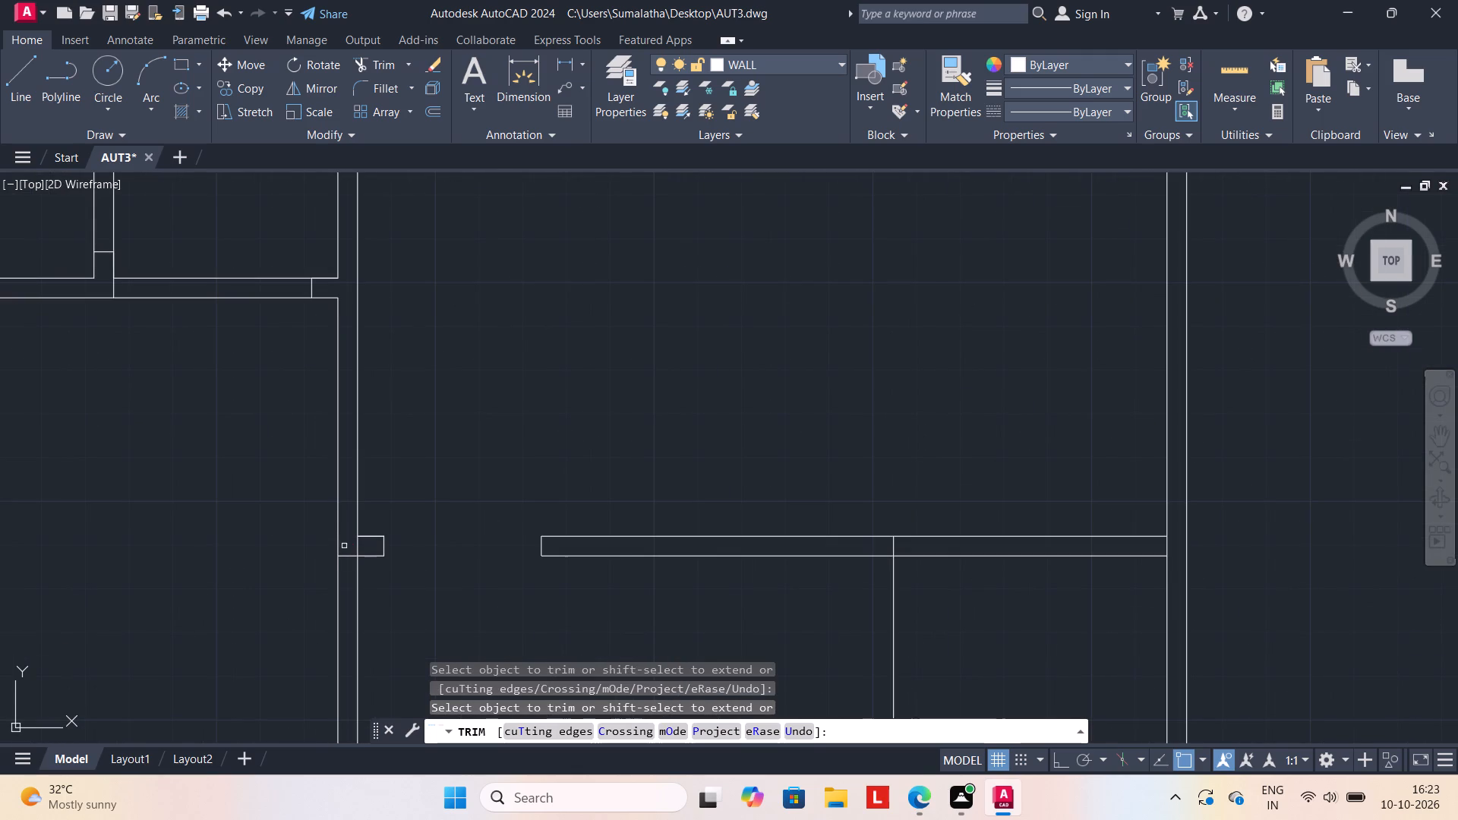
pyautogui.moveTo(344, 553); pyautogui.dragTo(346, 560)
pyautogui.click(348, 560)
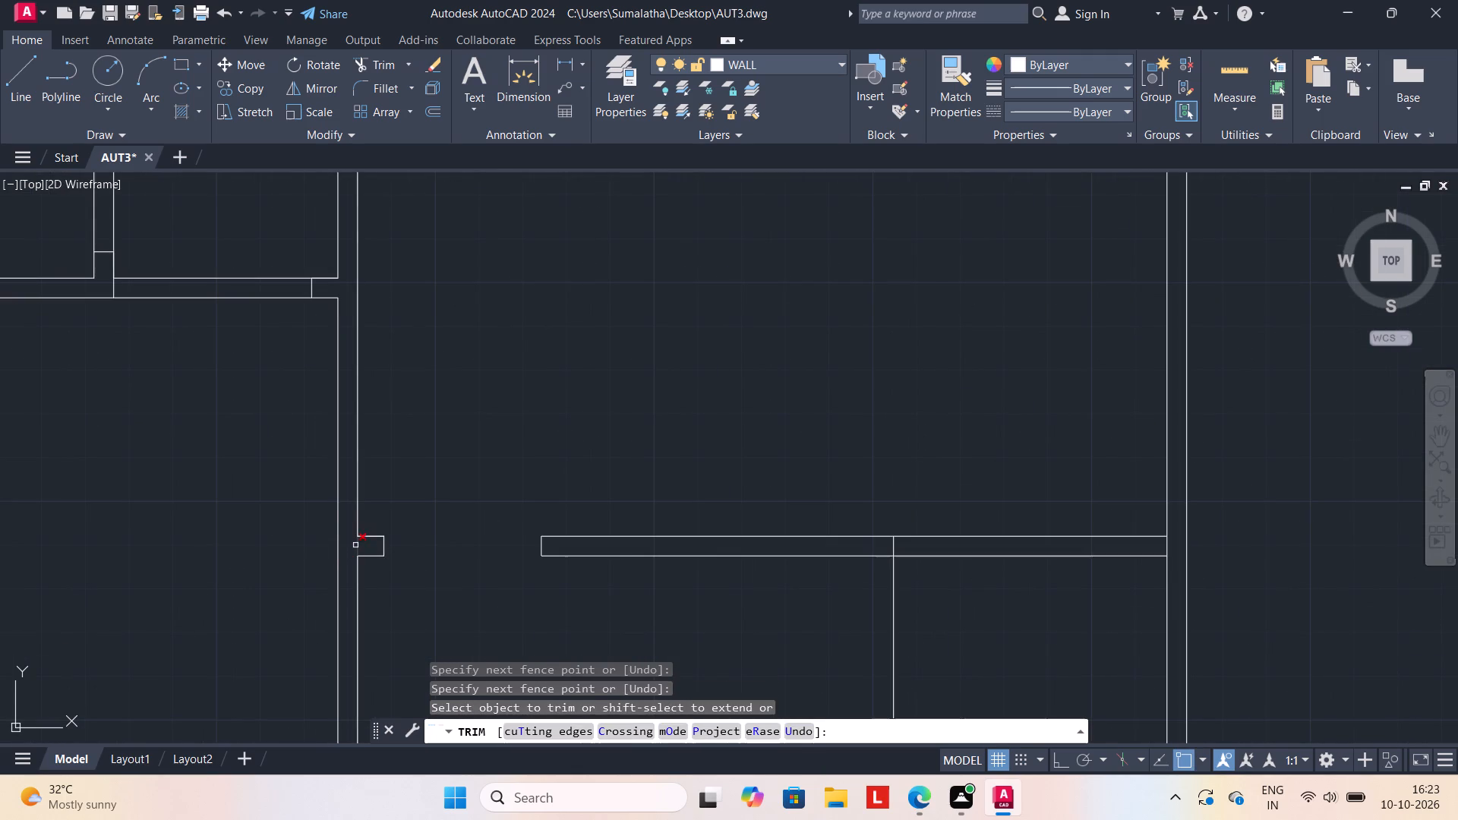
pyautogui.click(355, 545)
# Trim the west column's southern door openings, in the horizontal partition beside the small room and in the small room's east wall.
pyautogui.scroll(-2, 298, 523)
pyautogui.moveTo(292, 516); pyautogui.dragTo(363, 494, button='middle')
pyautogui.moveTo(329, 383); pyautogui.dragTo(329, 416)
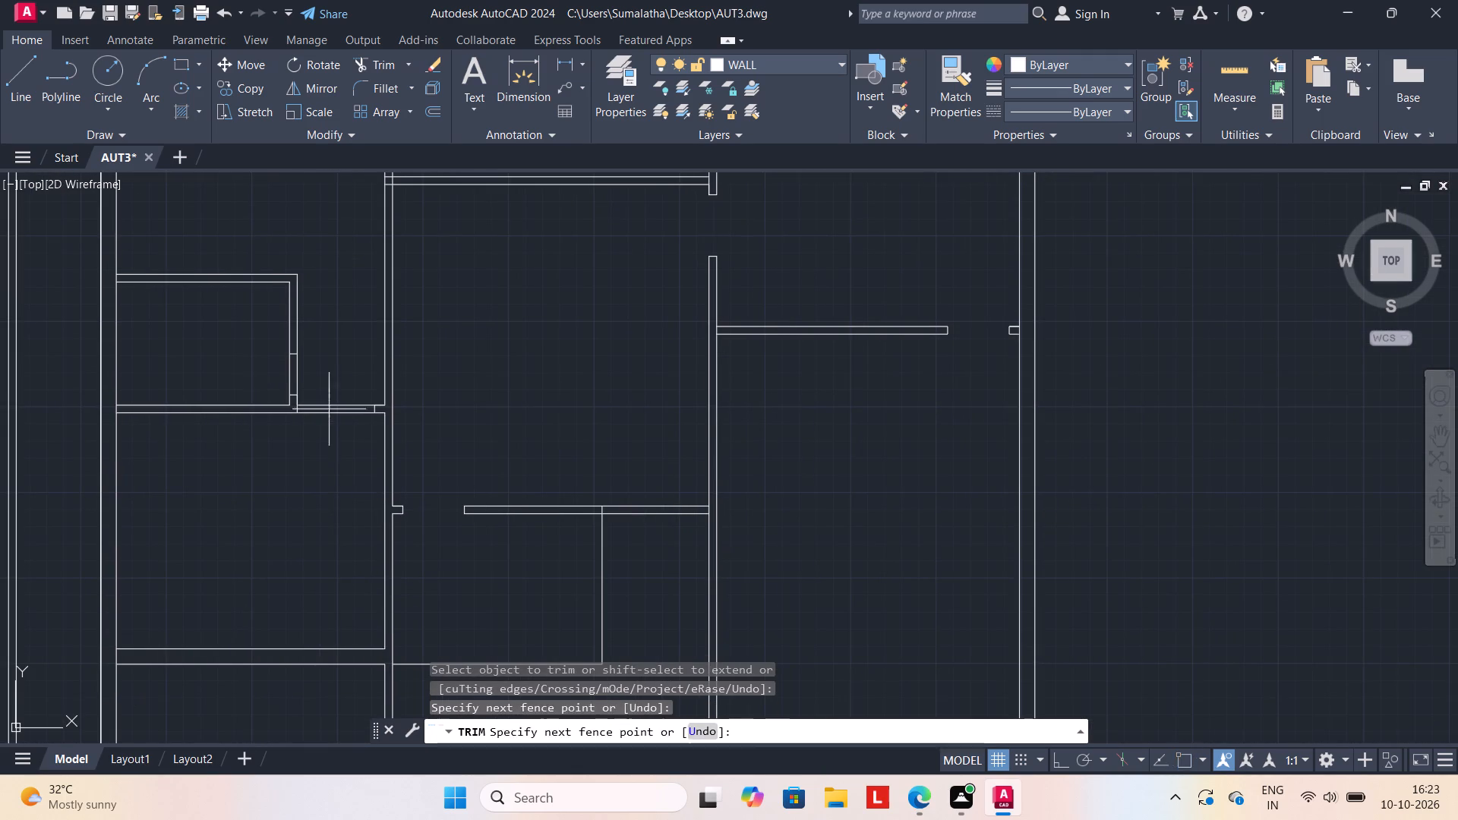
pyautogui.moveTo(329, 416); pyautogui.dragTo(329, 471)
pyautogui.moveTo(267, 361); pyautogui.dragTo(316, 373)
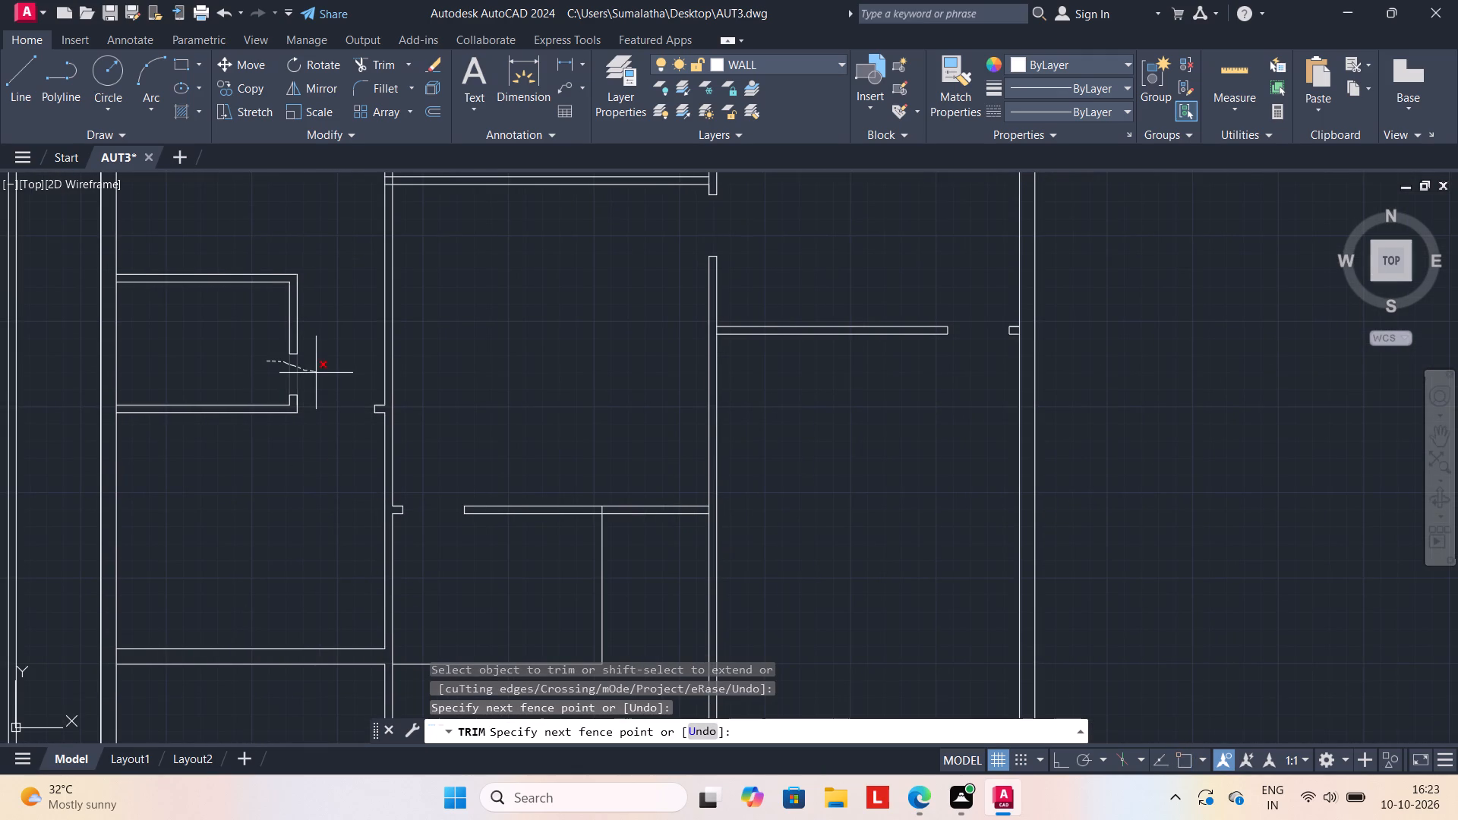
pyautogui.moveTo(316, 373); pyautogui.dragTo(325, 378)
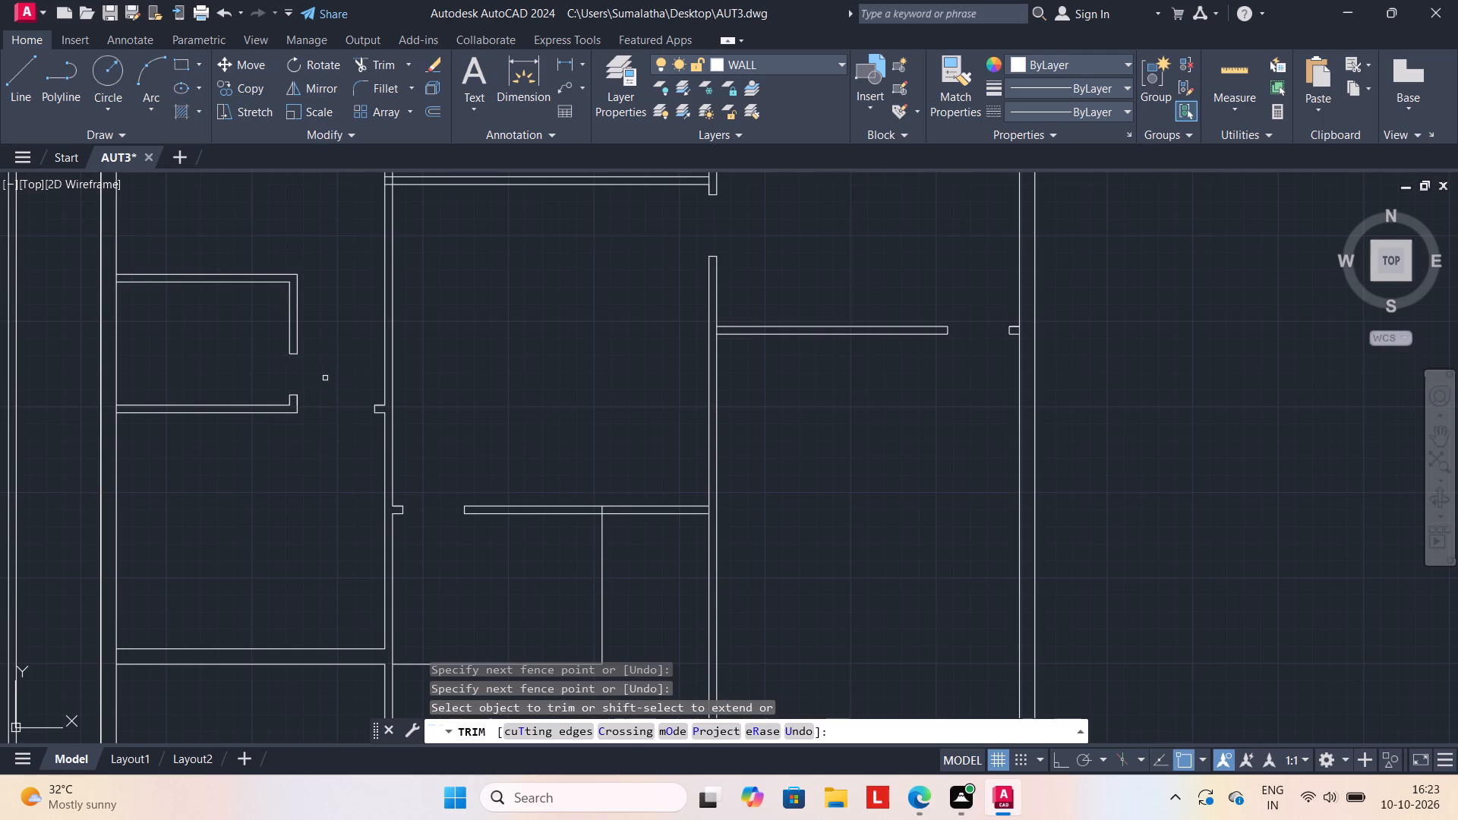
# Trim the northern door opening in the middle-east wall and the opening in the south wall of the west column's divided room.
pyautogui.scroll(-2, 540, 313)
pyautogui.moveTo(548, 314); pyautogui.dragTo(591, 382, button='middle')
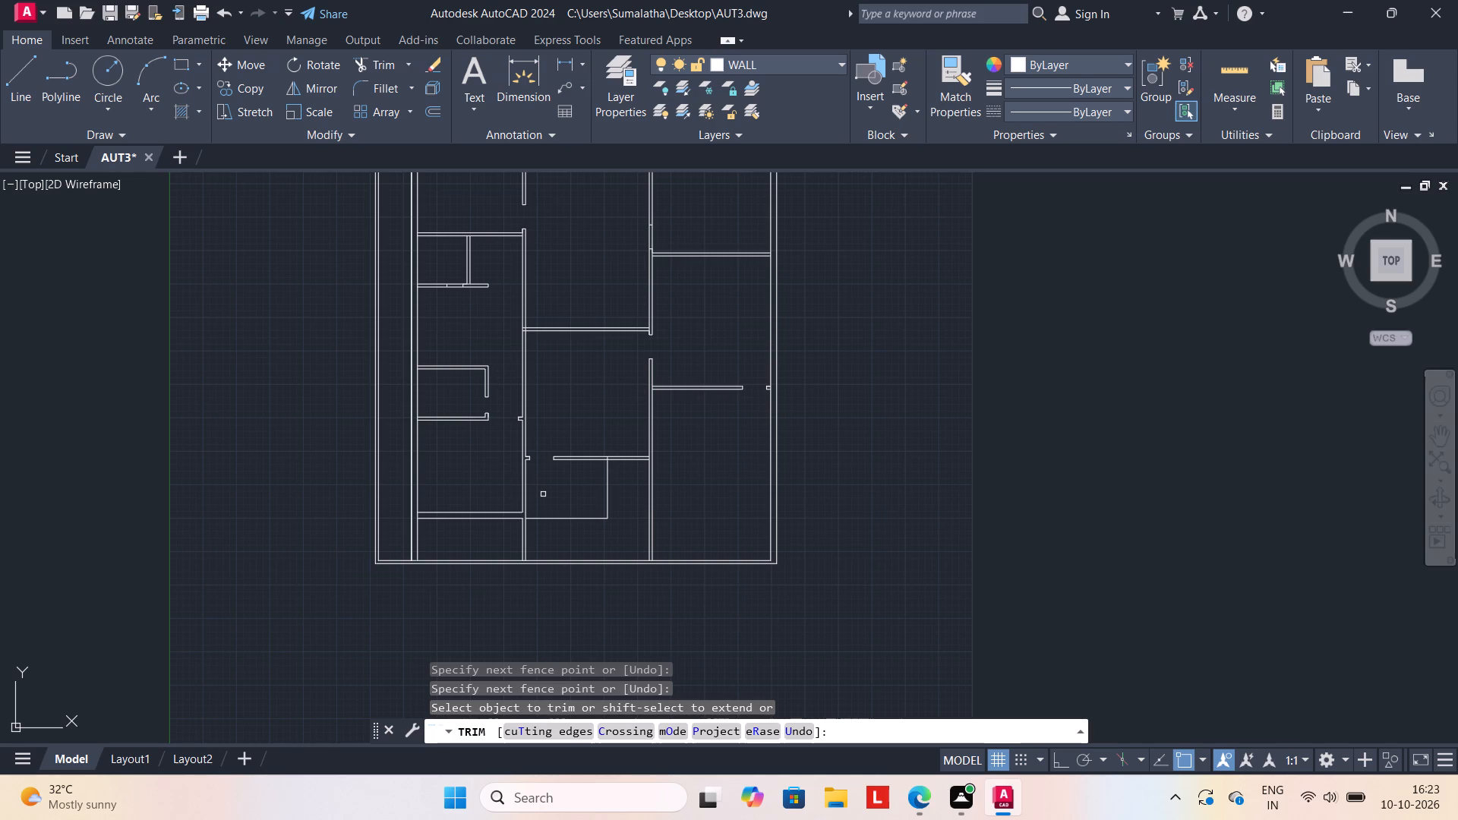
pyautogui.scroll(-1, 544, 496)
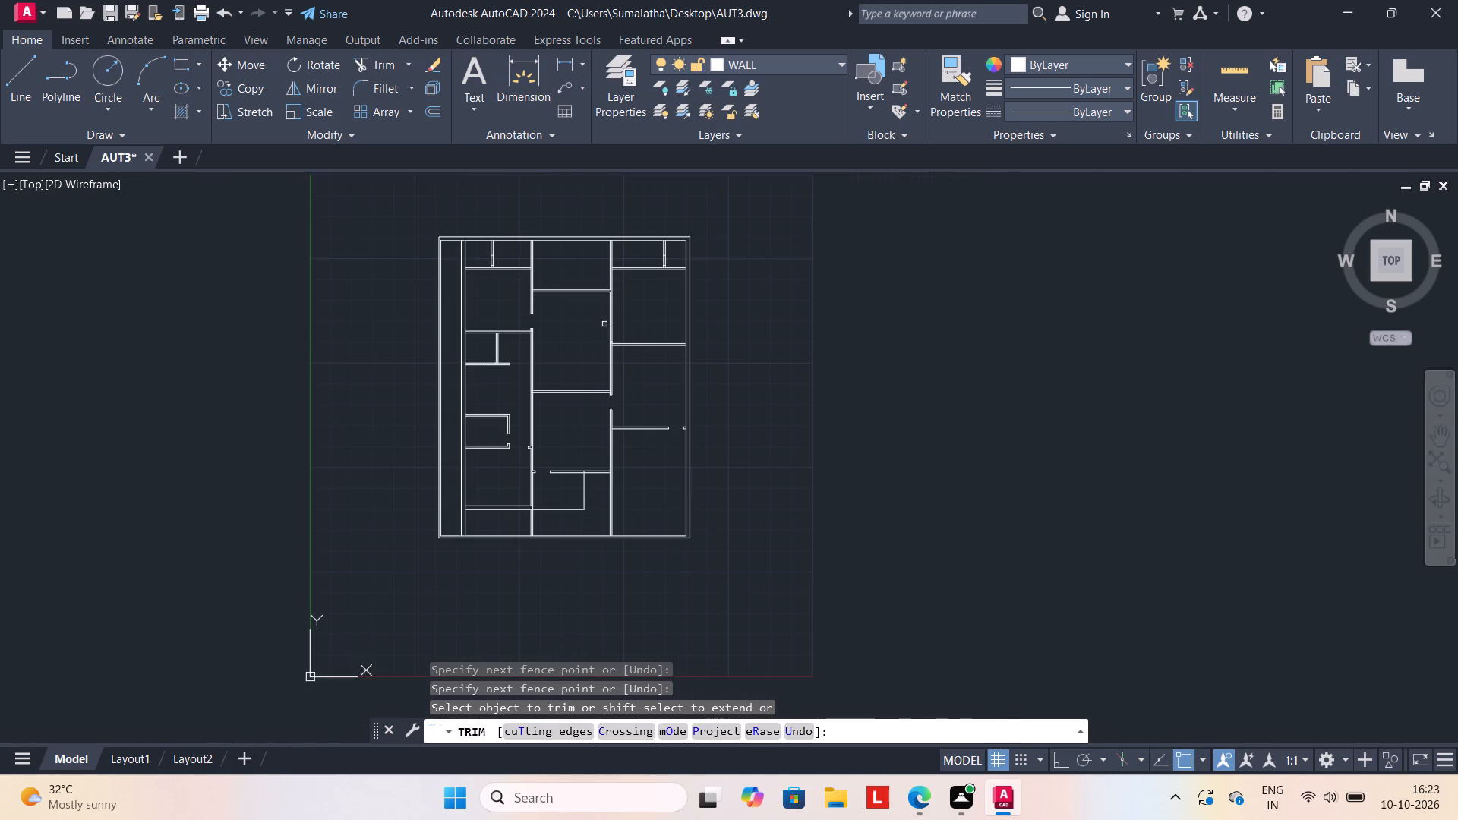
pyautogui.scroll(3, 606, 323)
pyautogui.moveTo(600, 372); pyautogui.dragTo(649, 369)
pyautogui.scroll(-2, 576, 421)
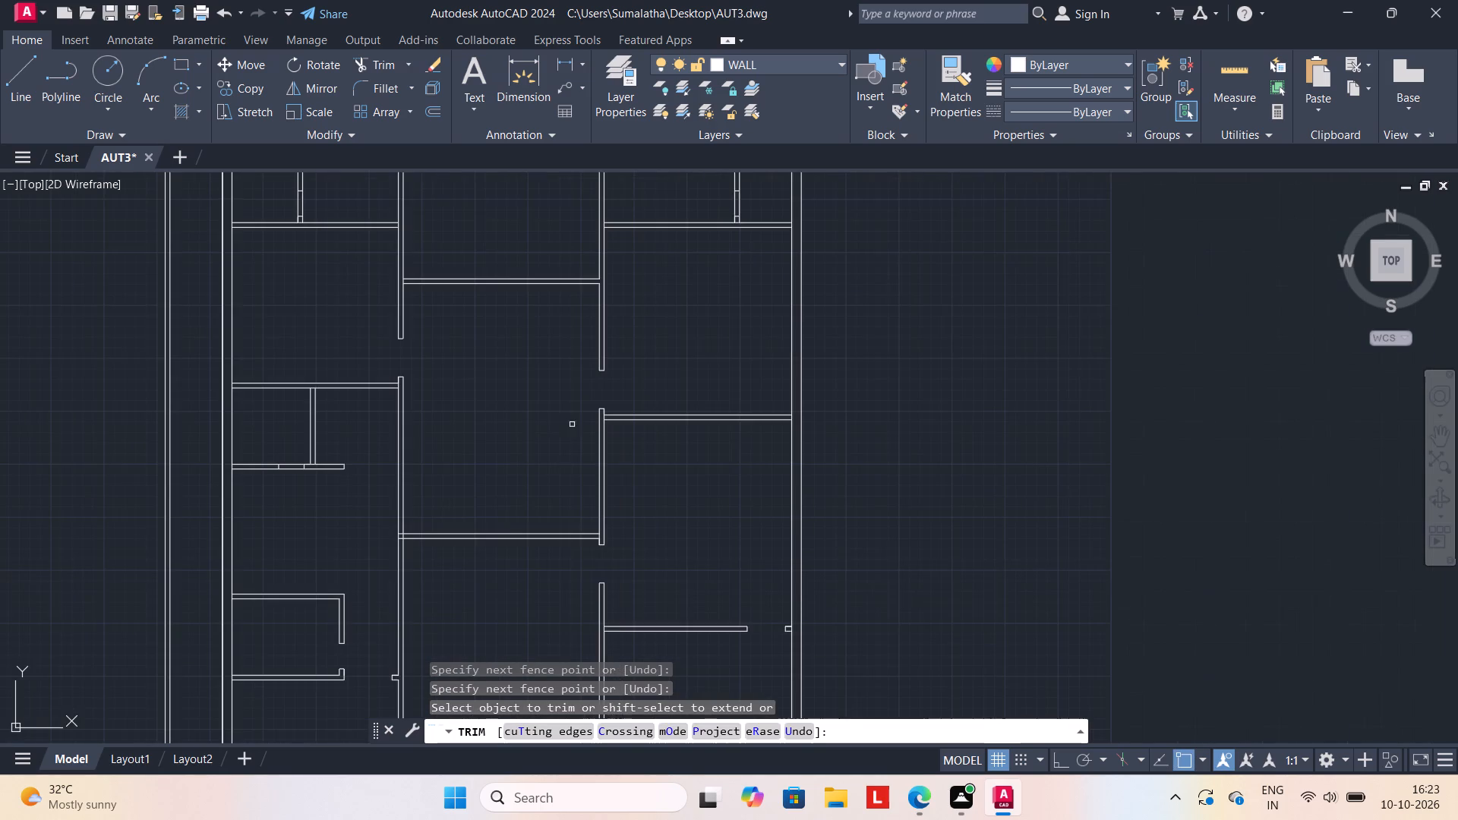
pyautogui.moveTo(507, 434); pyautogui.dragTo(572, 403, button='middle')
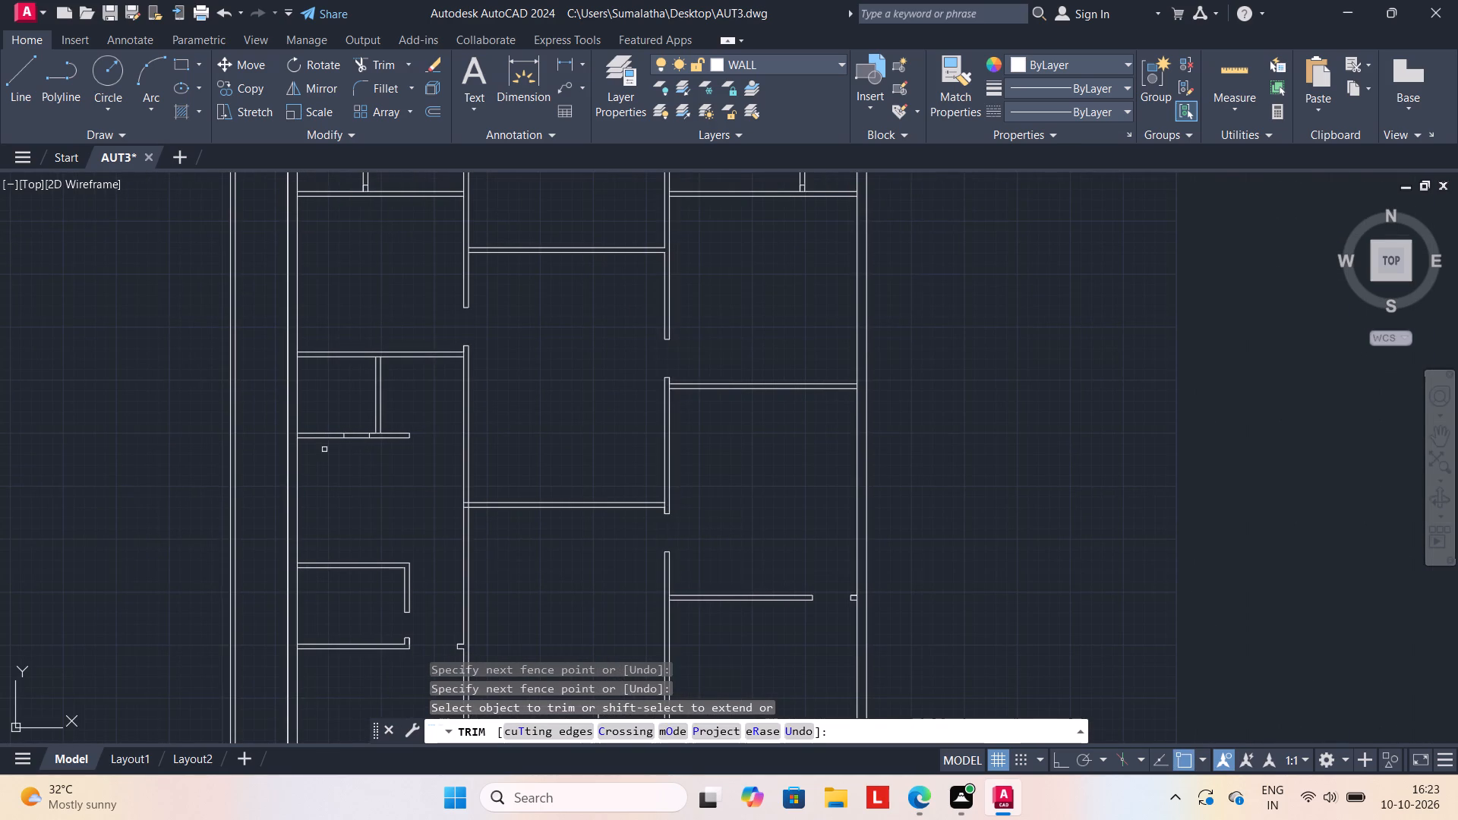
pyautogui.scroll(2, 324, 449)
pyautogui.moveTo(417, 383); pyautogui.dragTo(402, 444)
pyautogui.scroll(-3, 462, 436)
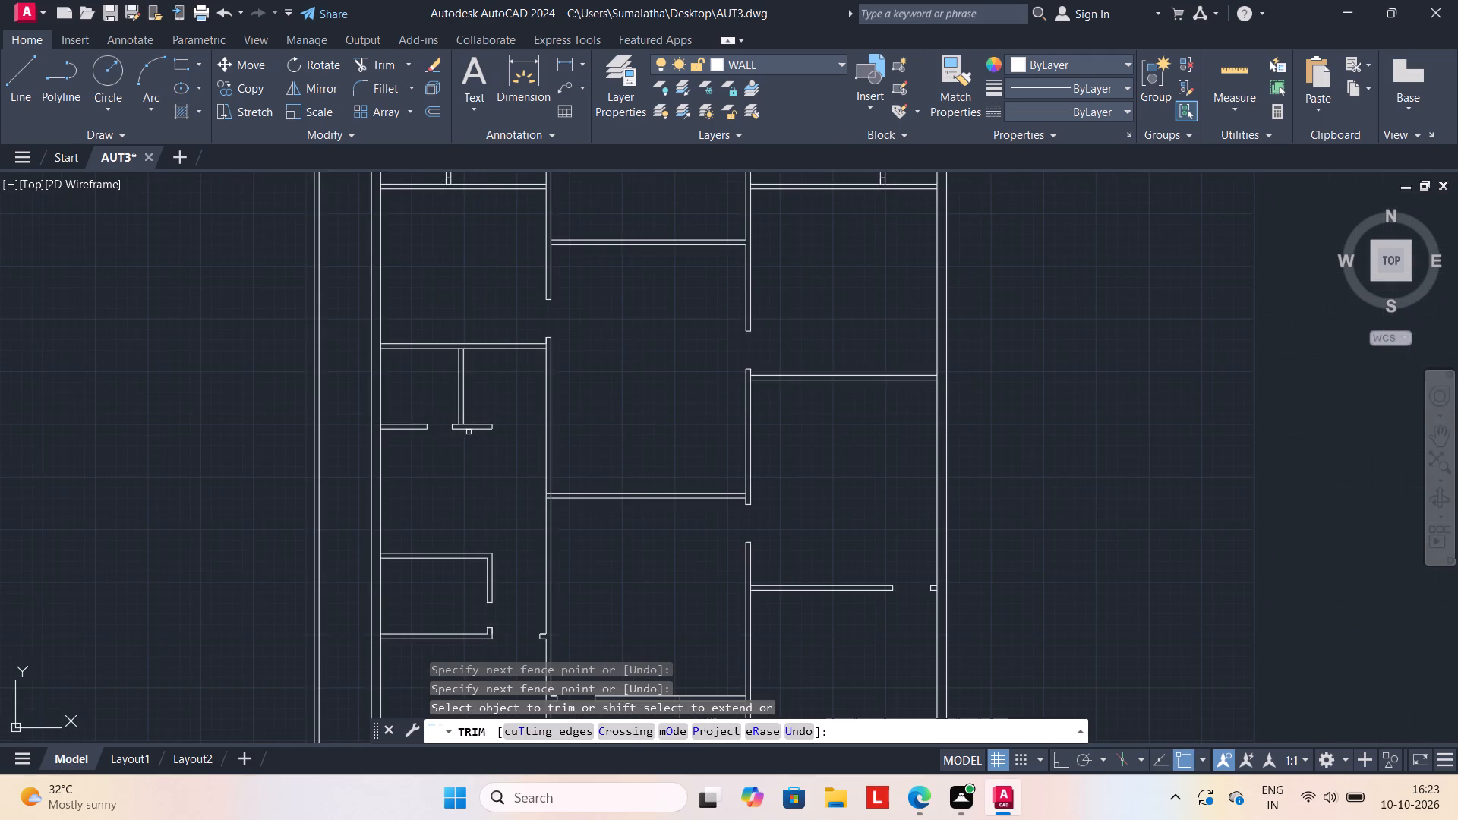
# Trim the door openings in the short vertical partitions at the north end of the west and east columns.
pyautogui.scroll(-1, 485, 421)
pyautogui.scroll(2, 455, 248)
pyautogui.moveTo(457, 278); pyautogui.dragTo(473, 278)
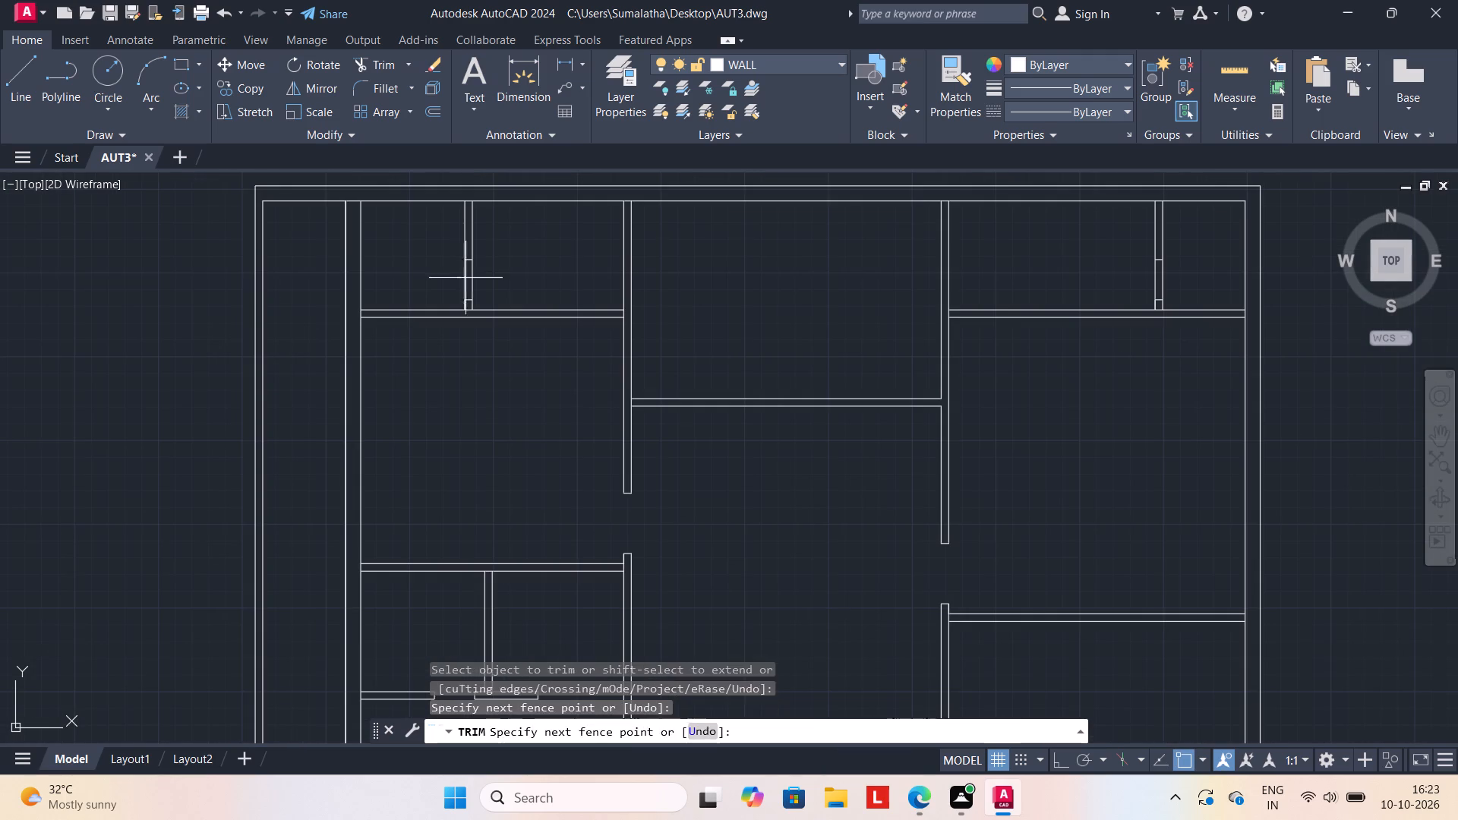
pyautogui.moveTo(473, 278); pyautogui.dragTo(494, 278)
pyautogui.scroll(-1, 513, 393)
pyautogui.scroll(2, 892, 311)
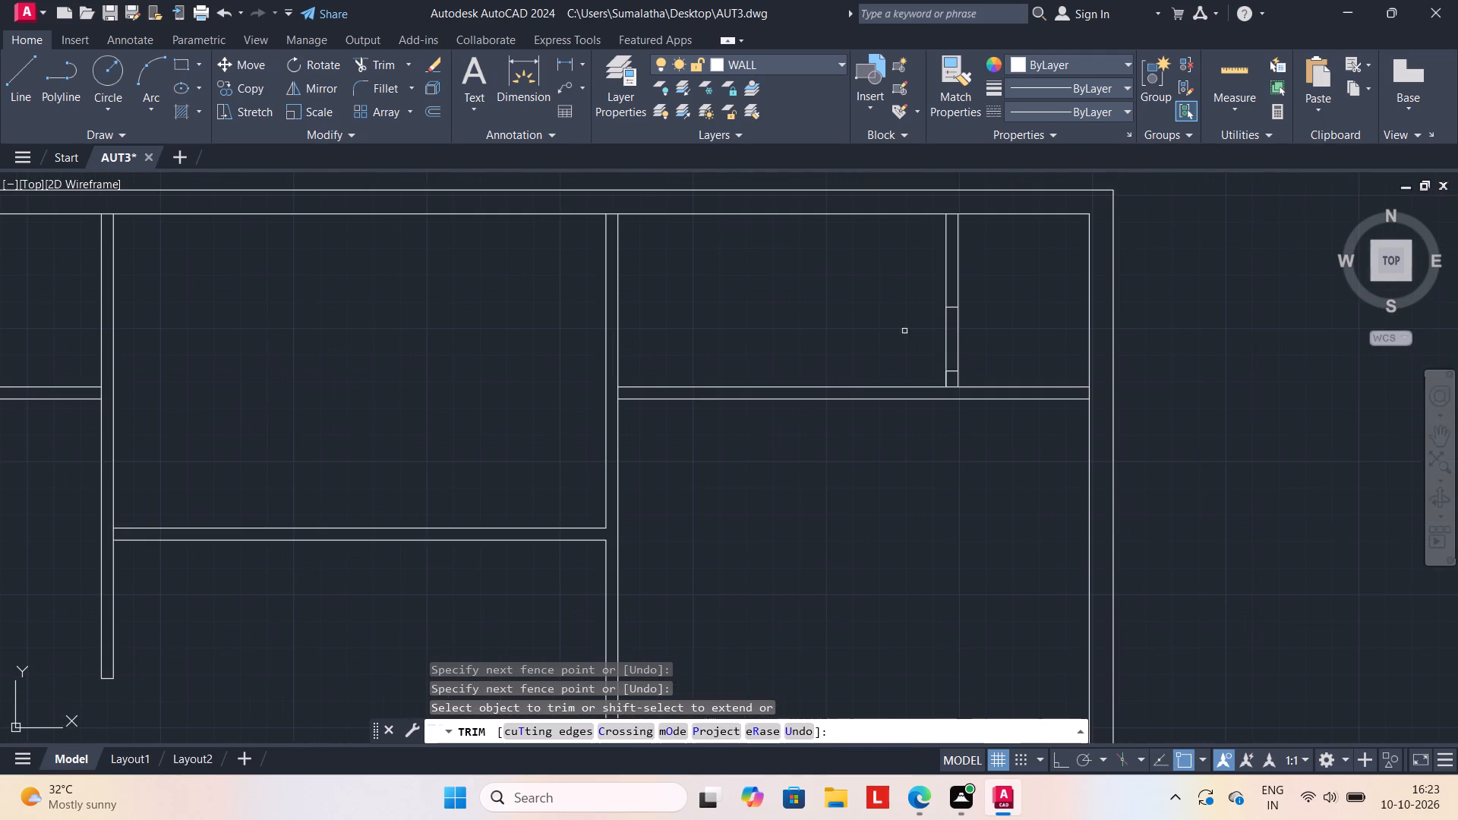
pyautogui.moveTo(914, 332); pyautogui.dragTo(975, 333)
pyautogui.scroll(-3, 813, 473)
pyautogui.moveTo(807, 514); pyautogui.dragTo(807, 506, button='middle')
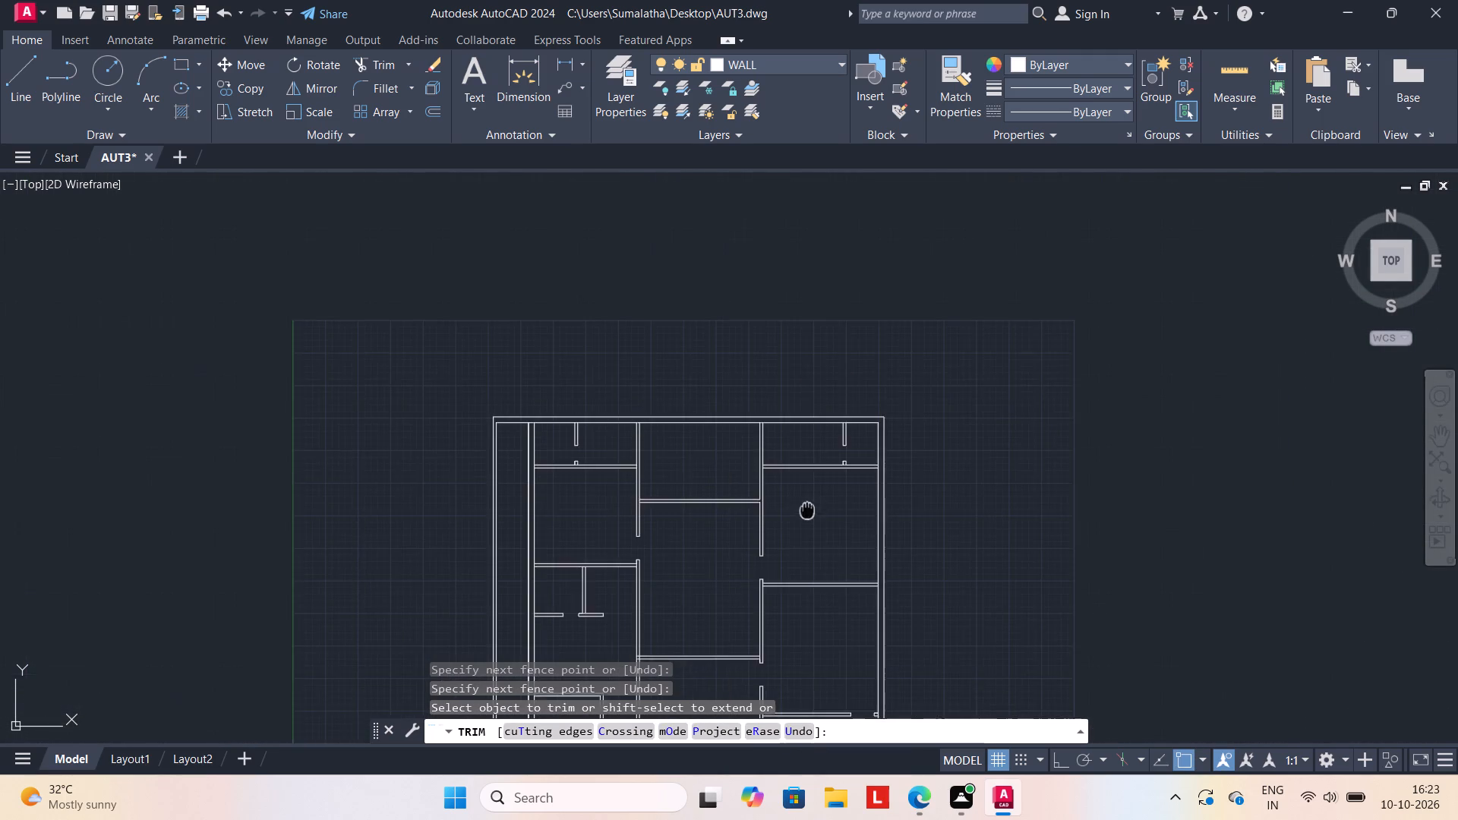
pyautogui.moveTo(807, 506); pyautogui.dragTo(809, 411, button='middle')
pyautogui.scroll(-1, 812, 420)
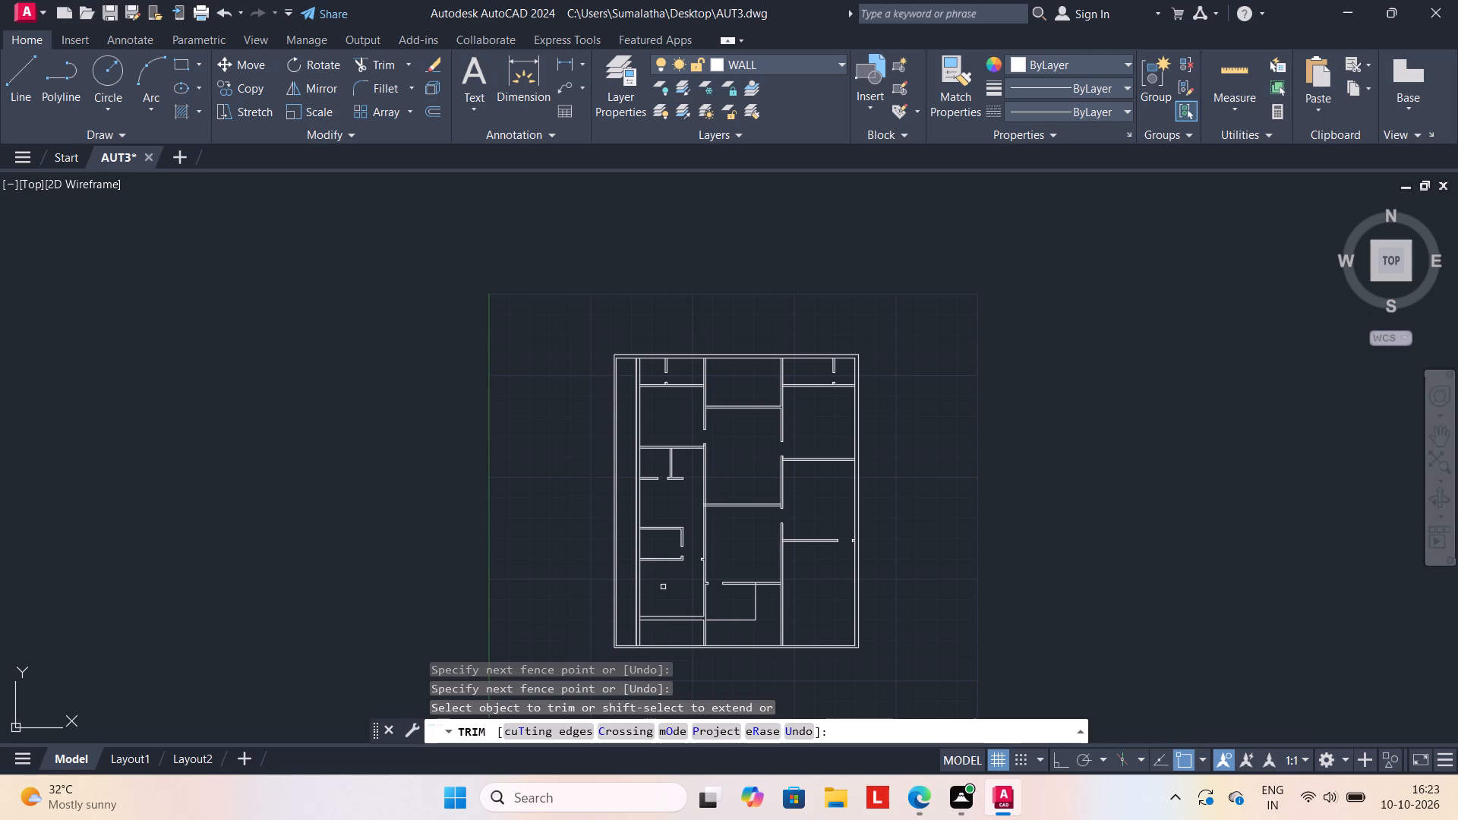
pyautogui.press('Escape')
pyautogui.press('Escape')
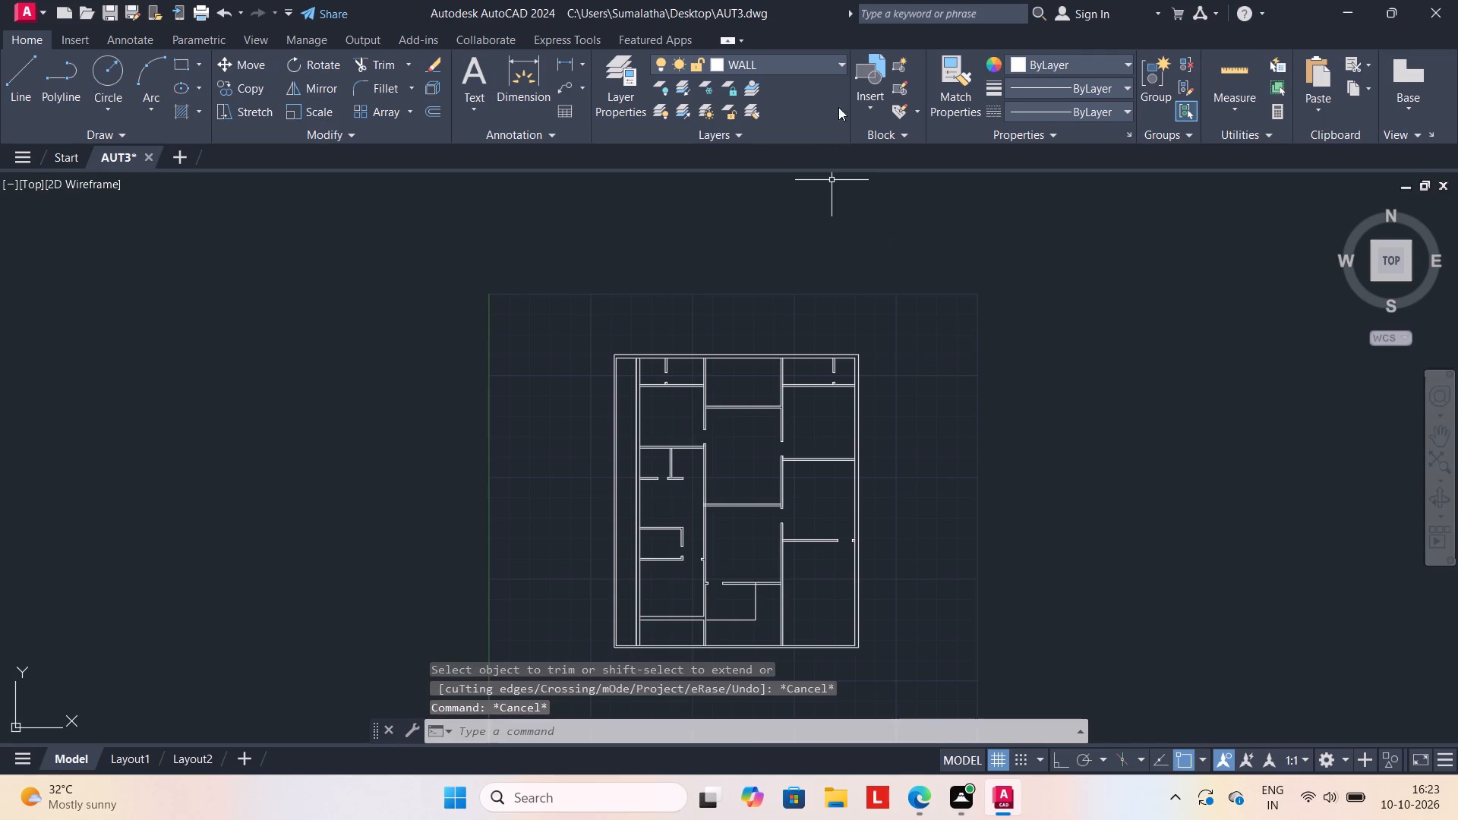
# Make DOOR the current layer.
pyautogui.click(838, 61)
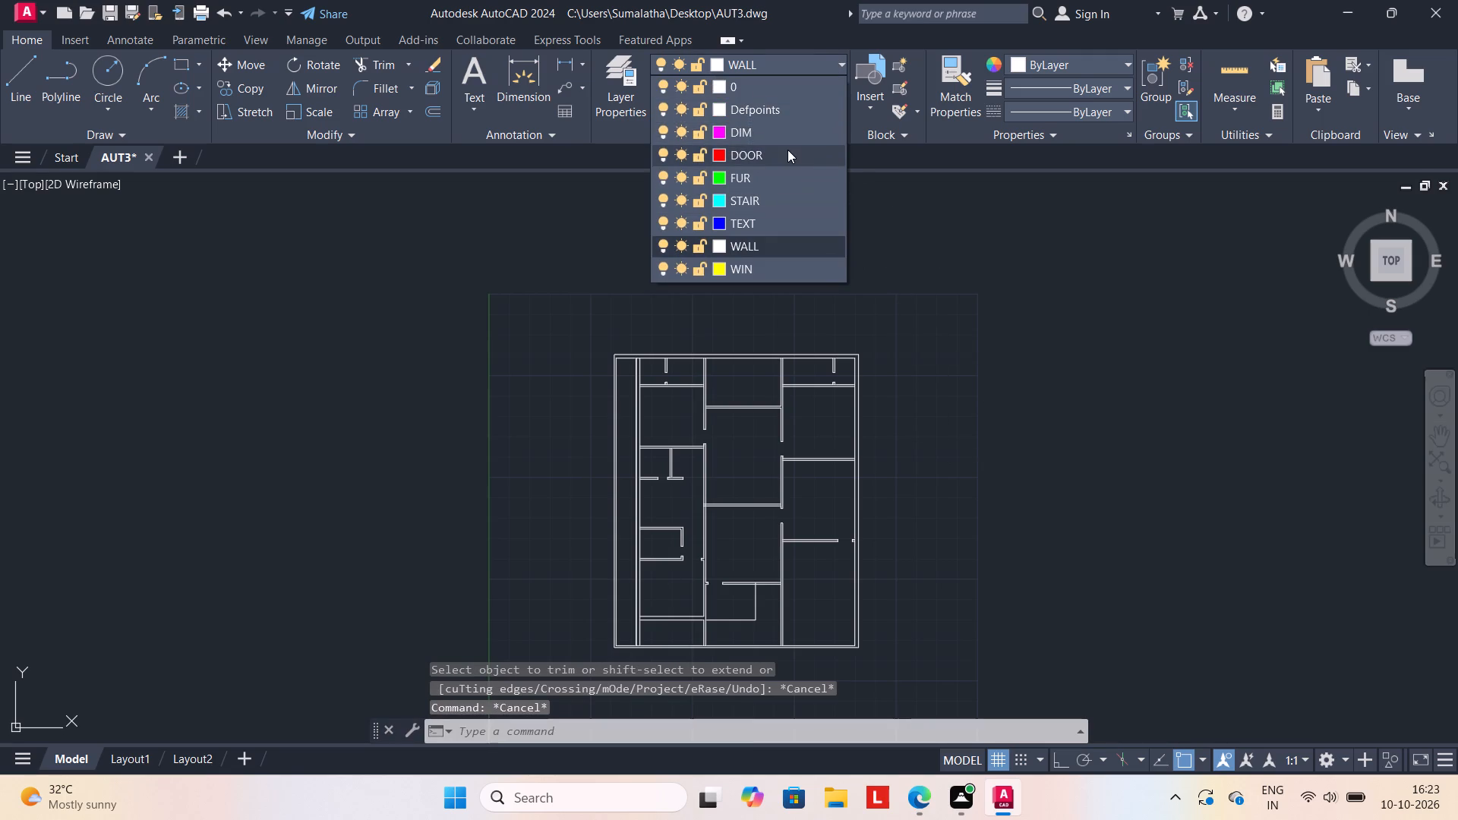
pyautogui.click(787, 150)
# Insert the Door - Imperial block from the tool palettes in the empty space west of the plan.
pyautogui.hotkey('ctrl', '3')
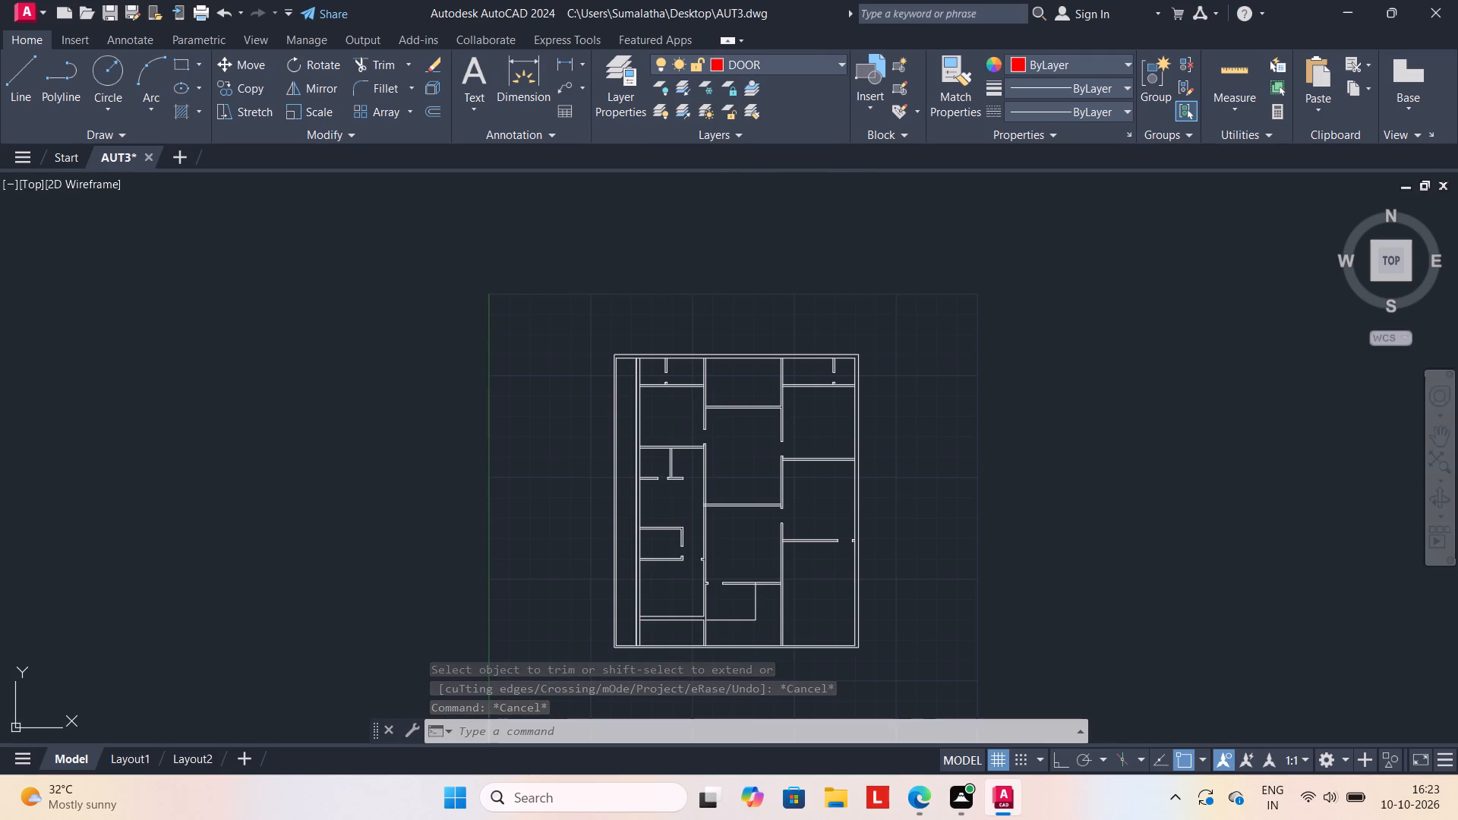
pyautogui.moveTo(810, 155); pyautogui.dragTo(550, 368)
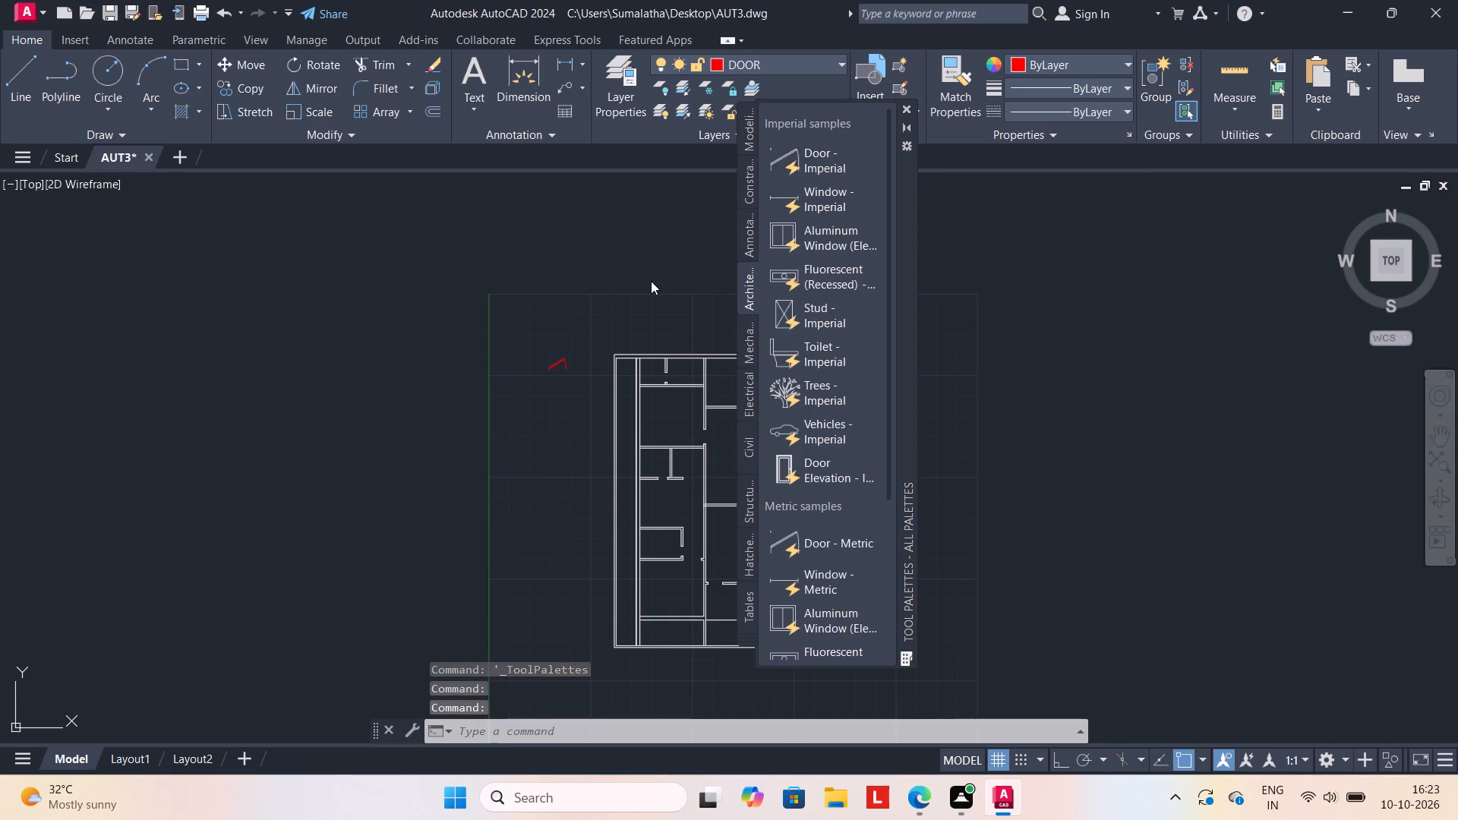
pyautogui.click(903, 106)
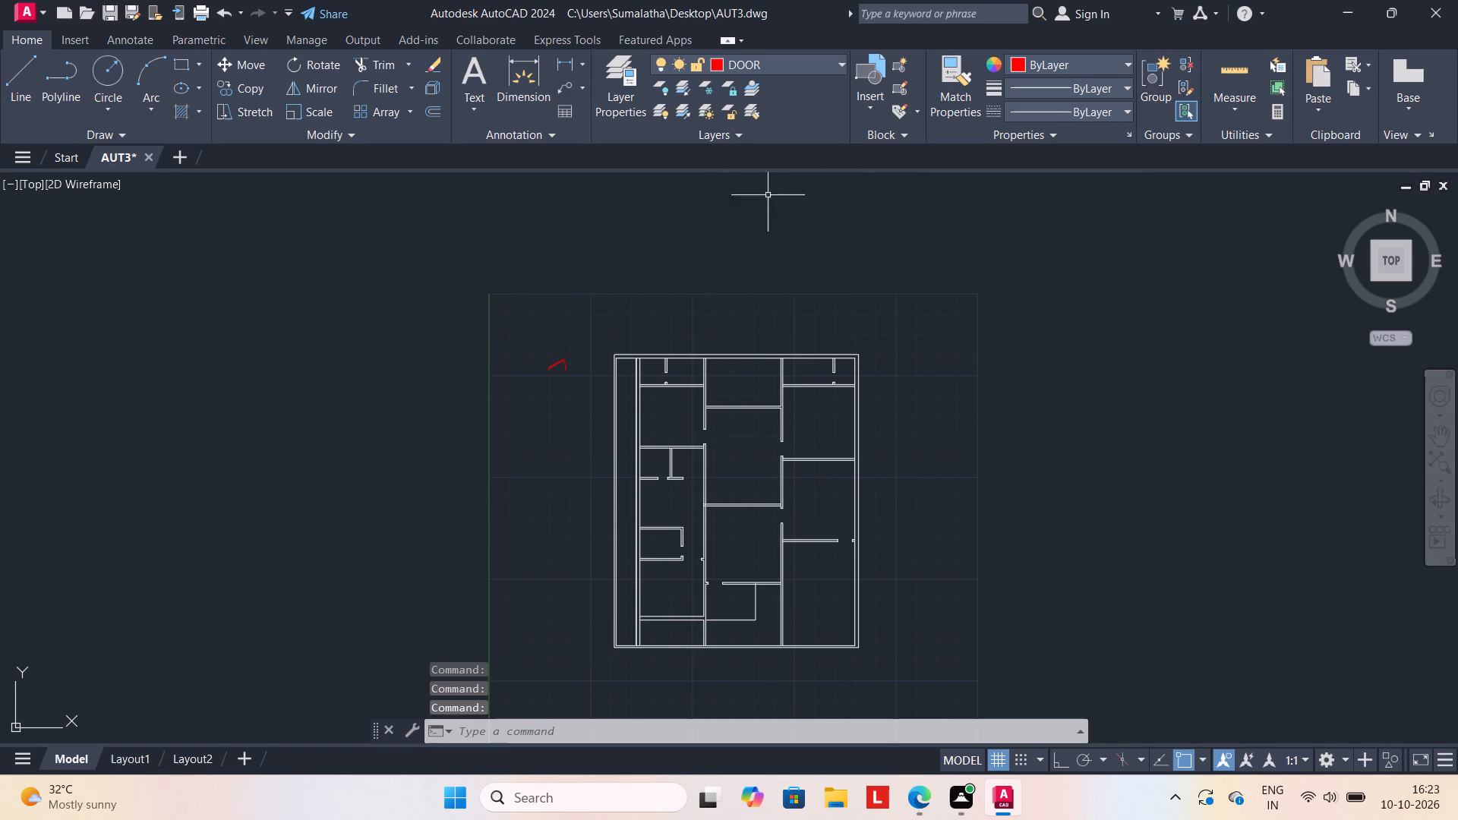
# Set the inserted door block's opening angle to a full 90° swing.
pyautogui.click(557, 364)
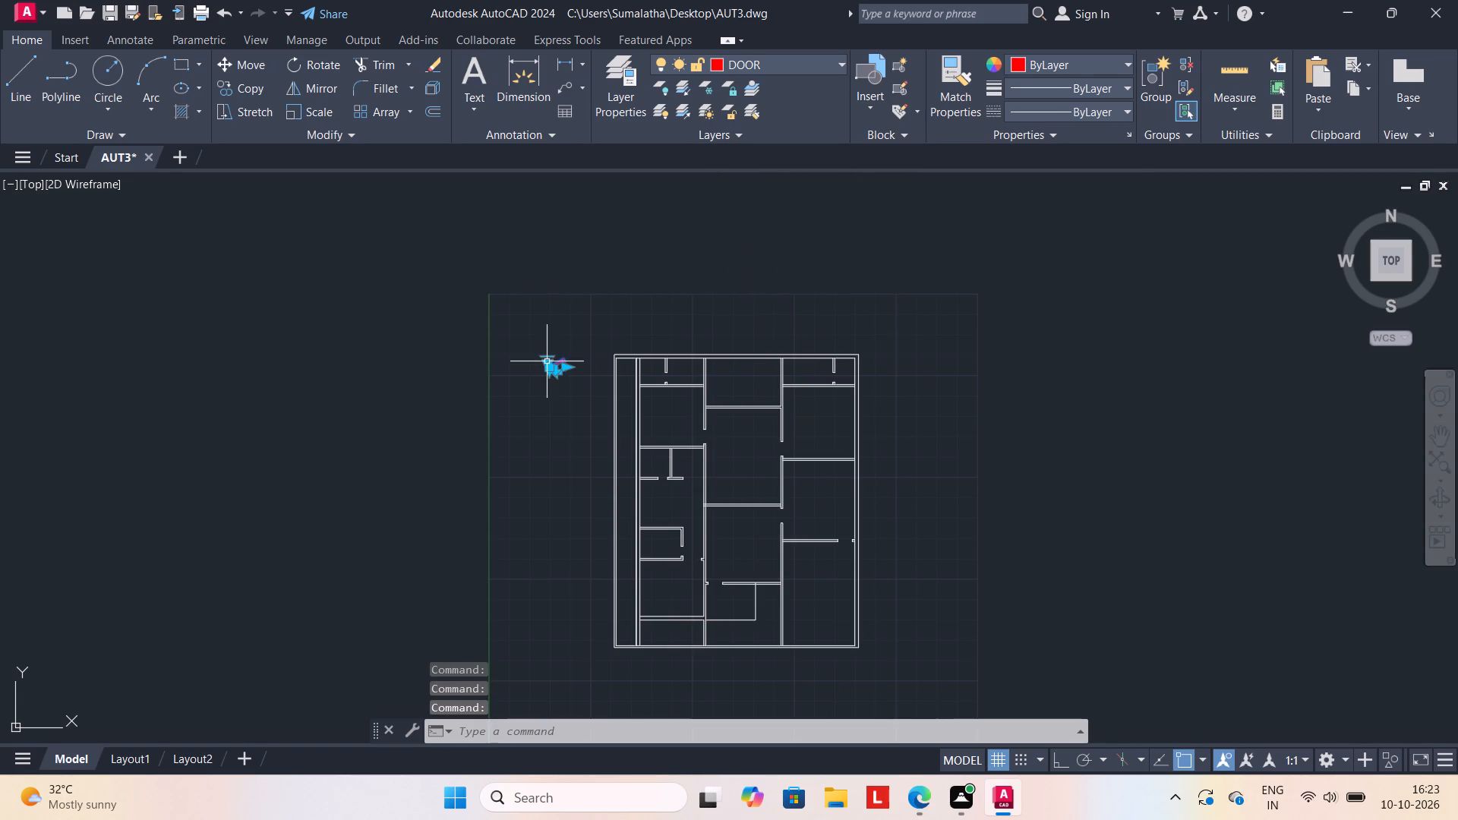
pyautogui.click(545, 357)
pyautogui.click(613, 425)
pyautogui.press('Escape')
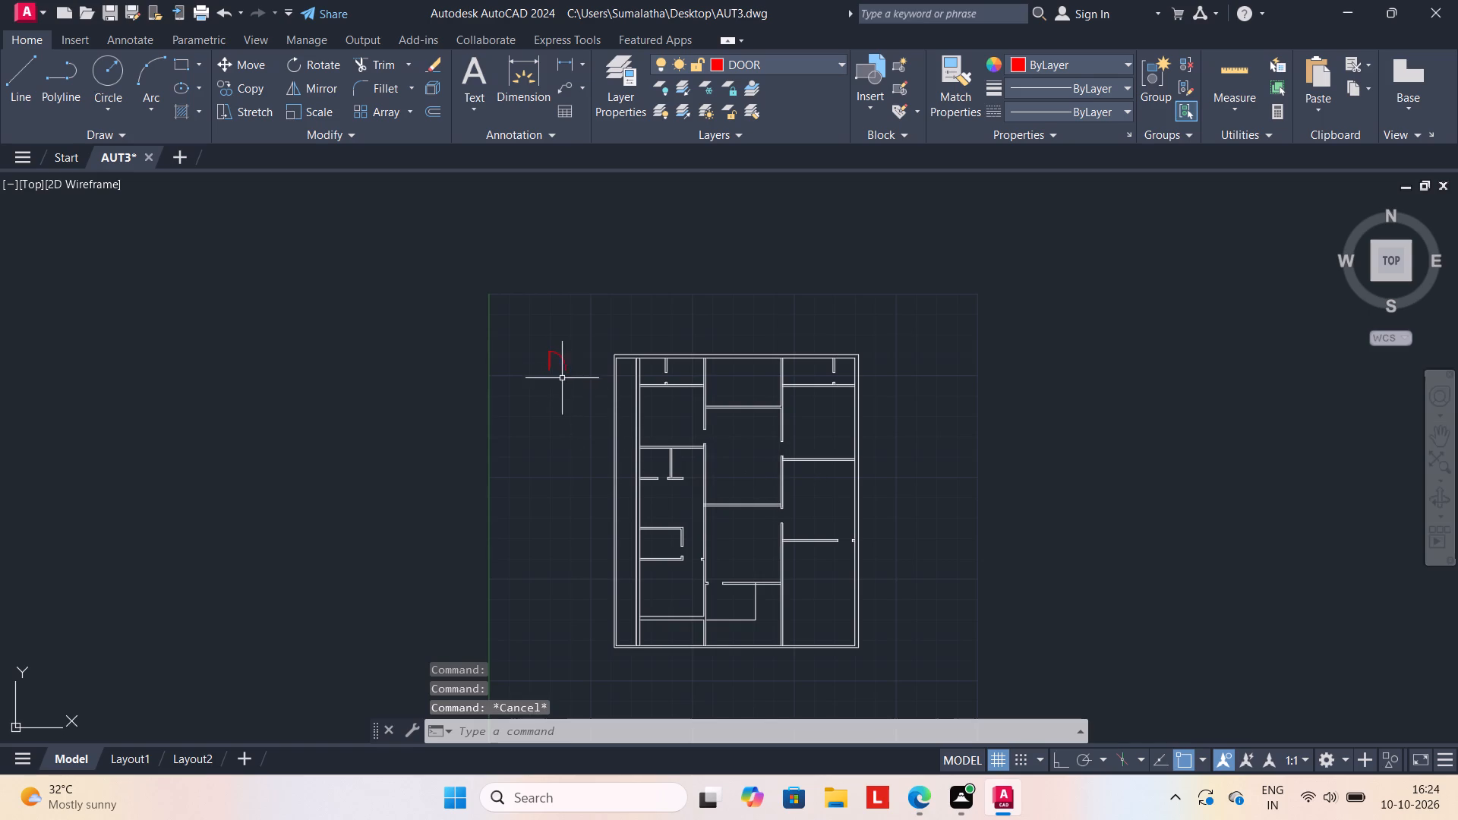
# Move the door block by its hinge-side base corner into the middle column, just east of the west-middle wall's northern opening.
pyautogui.scroll(2, 563, 389)
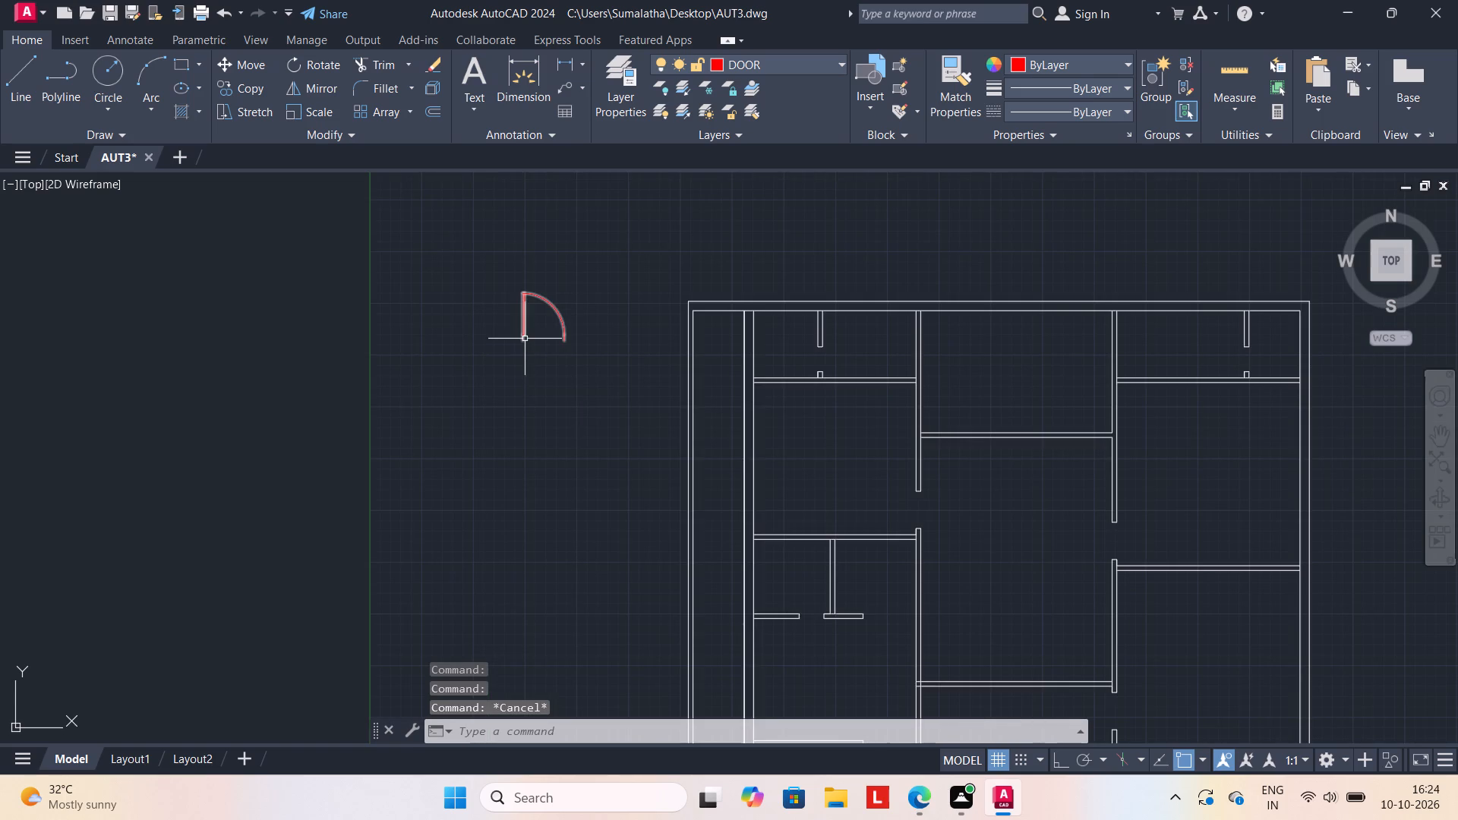
pyautogui.click(523, 336)
pyautogui.press('m')
pyautogui.press('Return')
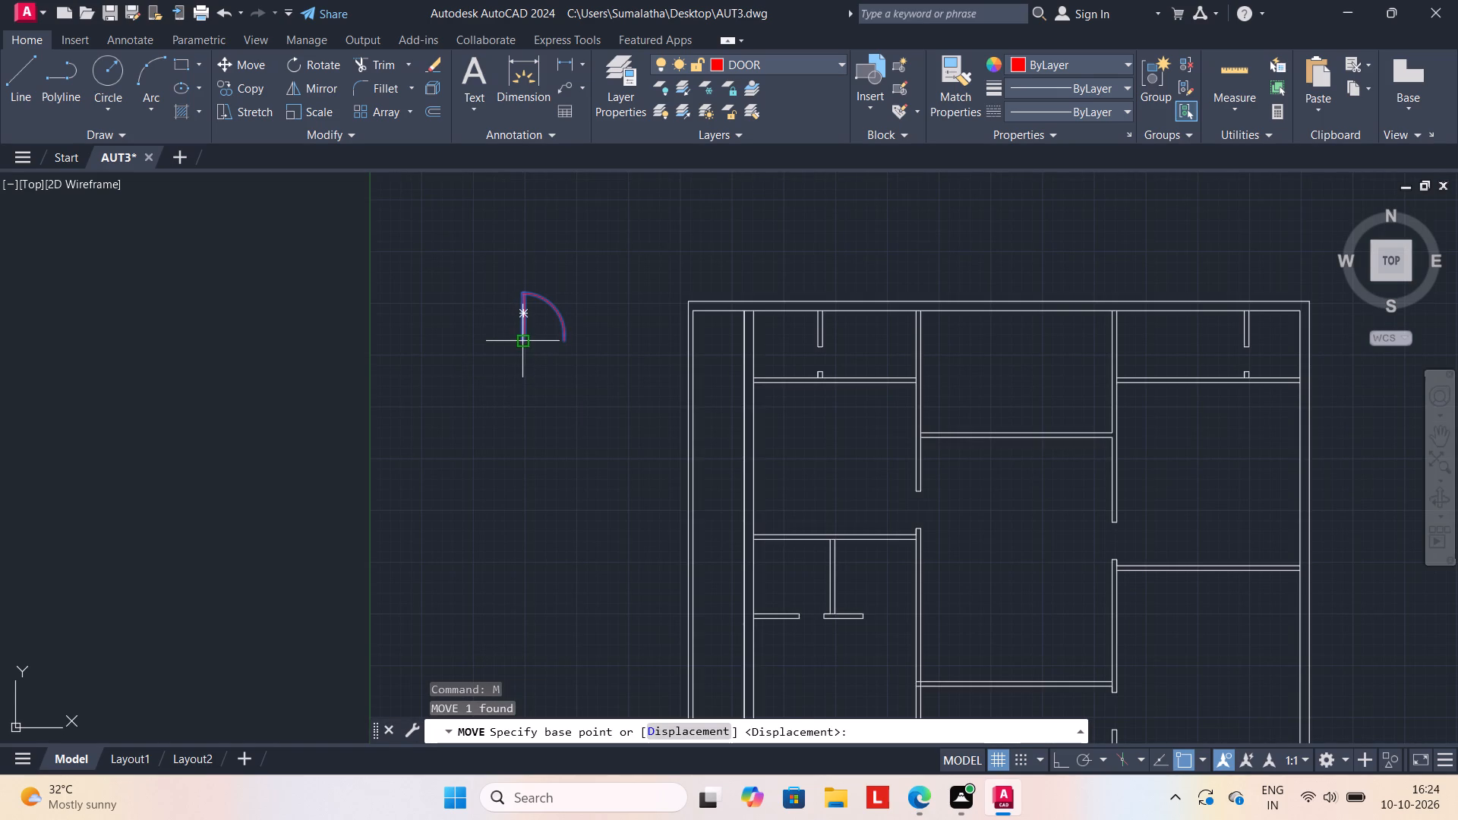
pyautogui.click(521, 341)
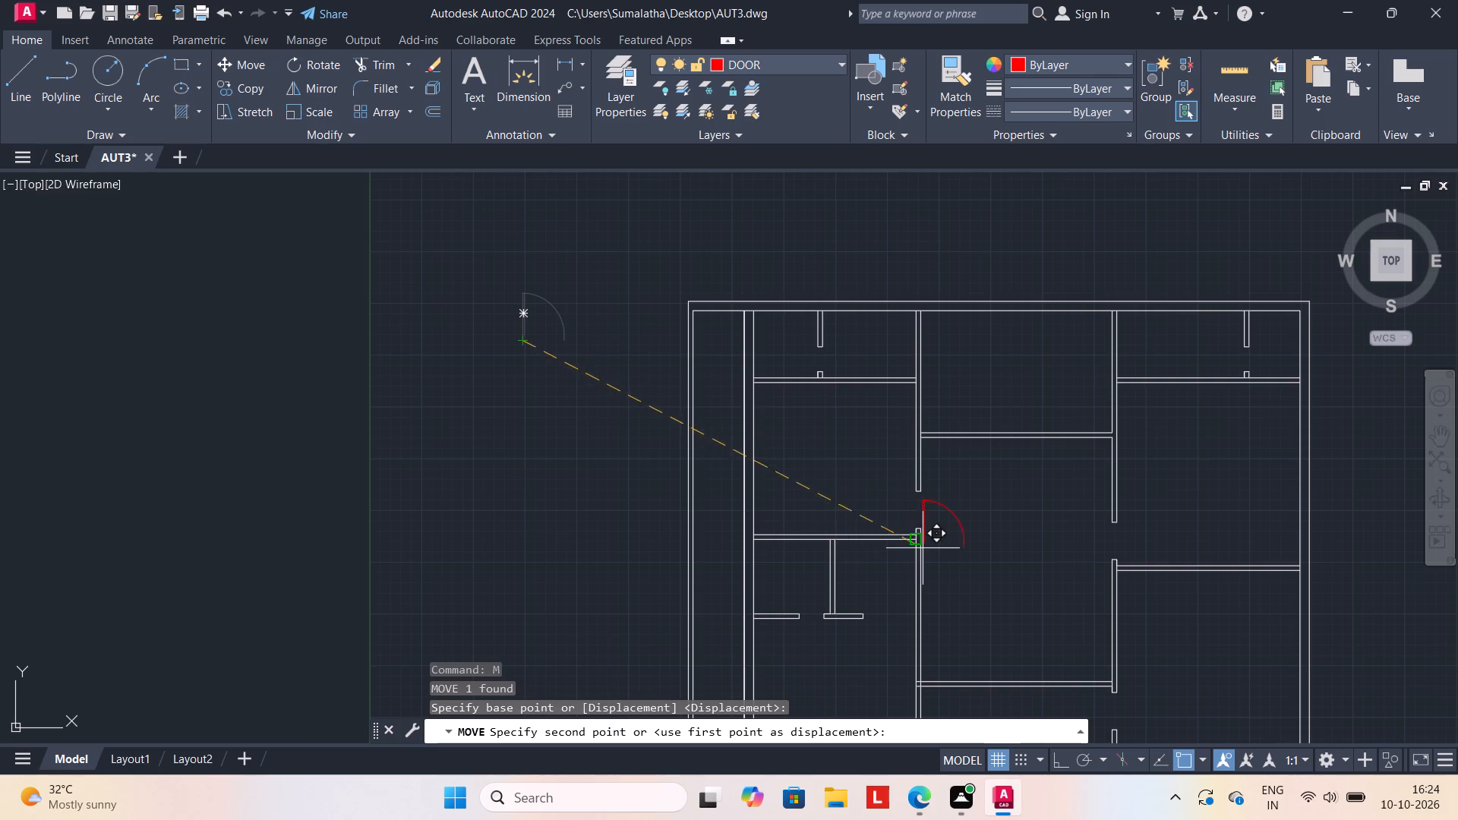
pyautogui.click(956, 507)
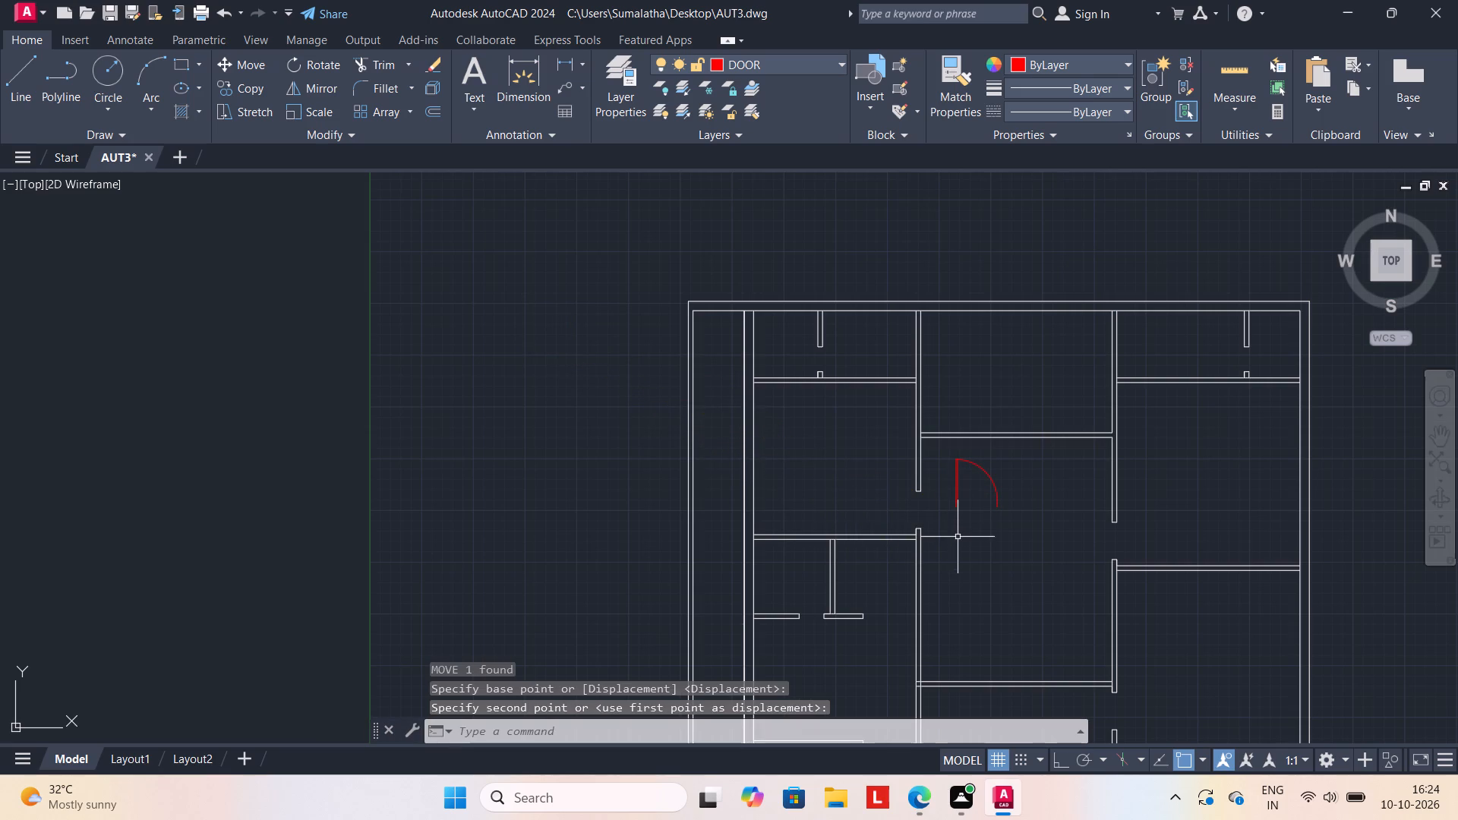
pyautogui.press('Escape')
# Flip the door block horizontally so its hinge is on the east side.
pyautogui.click(958, 502)
pyautogui.scroll(2, 977, 510)
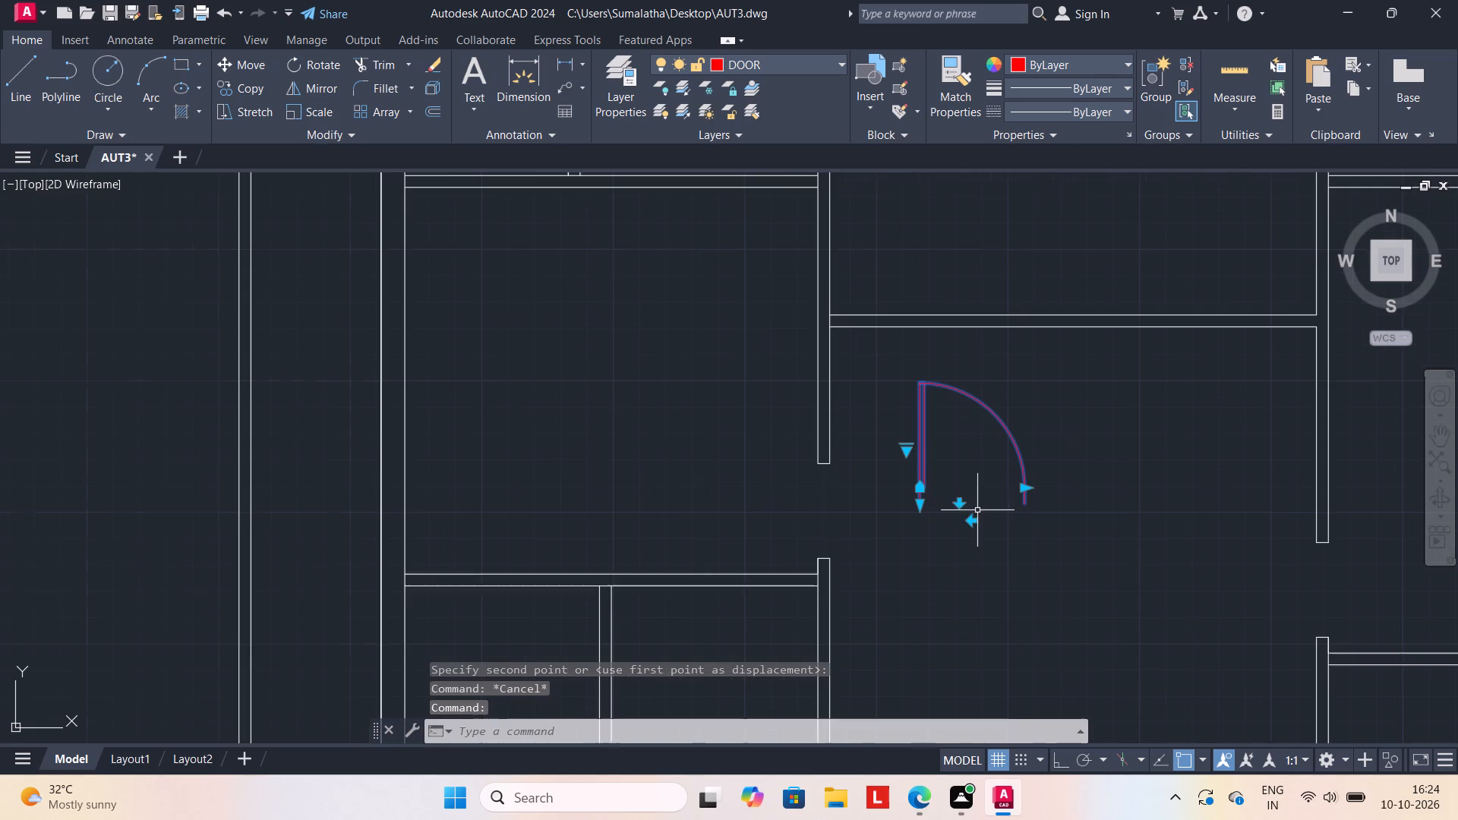
pyautogui.click(970, 522)
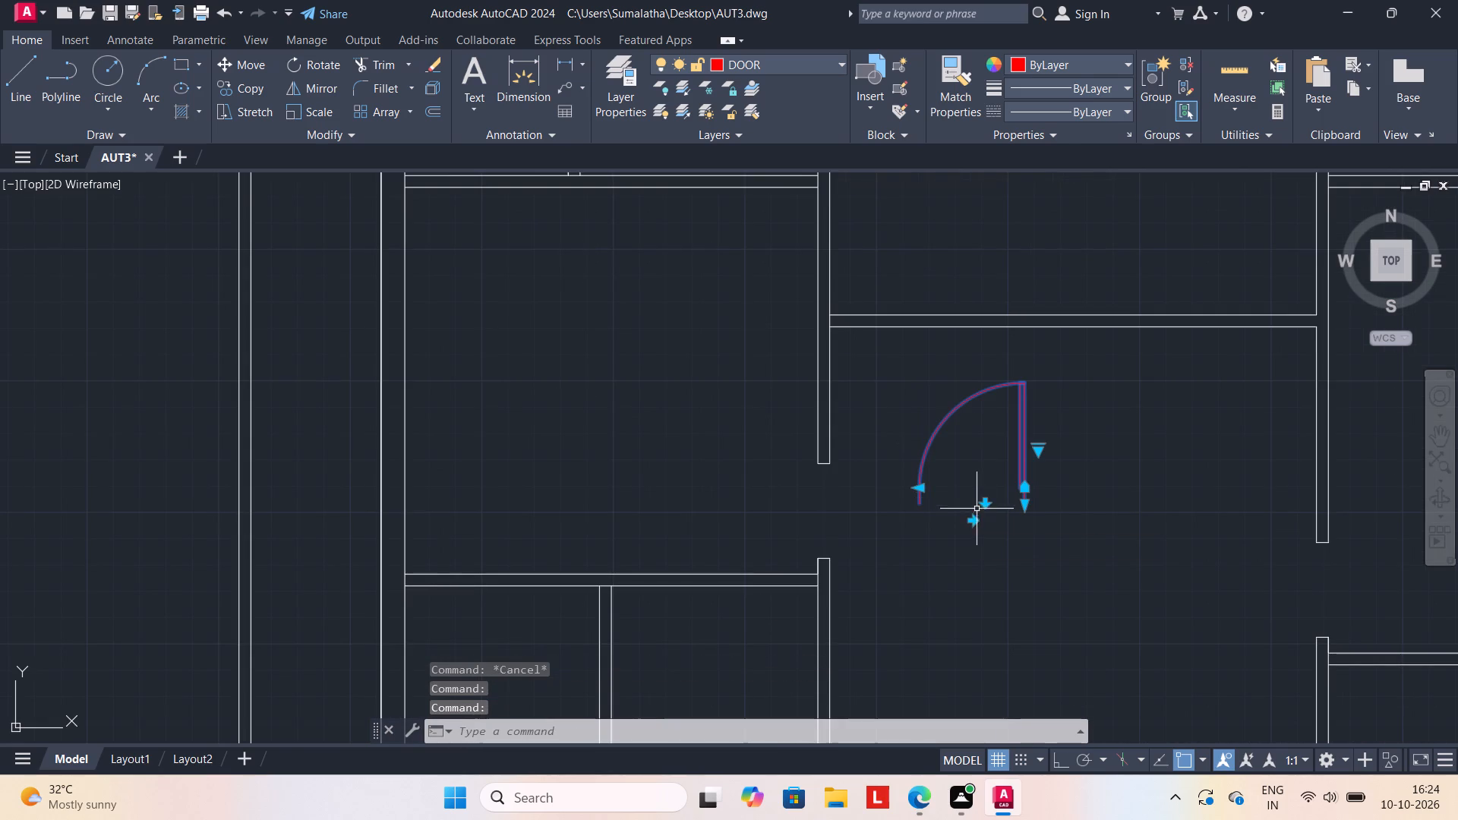
# Flip the door block so its hinge is on the west side and its leaf opens north.
pyautogui.click(982, 505)
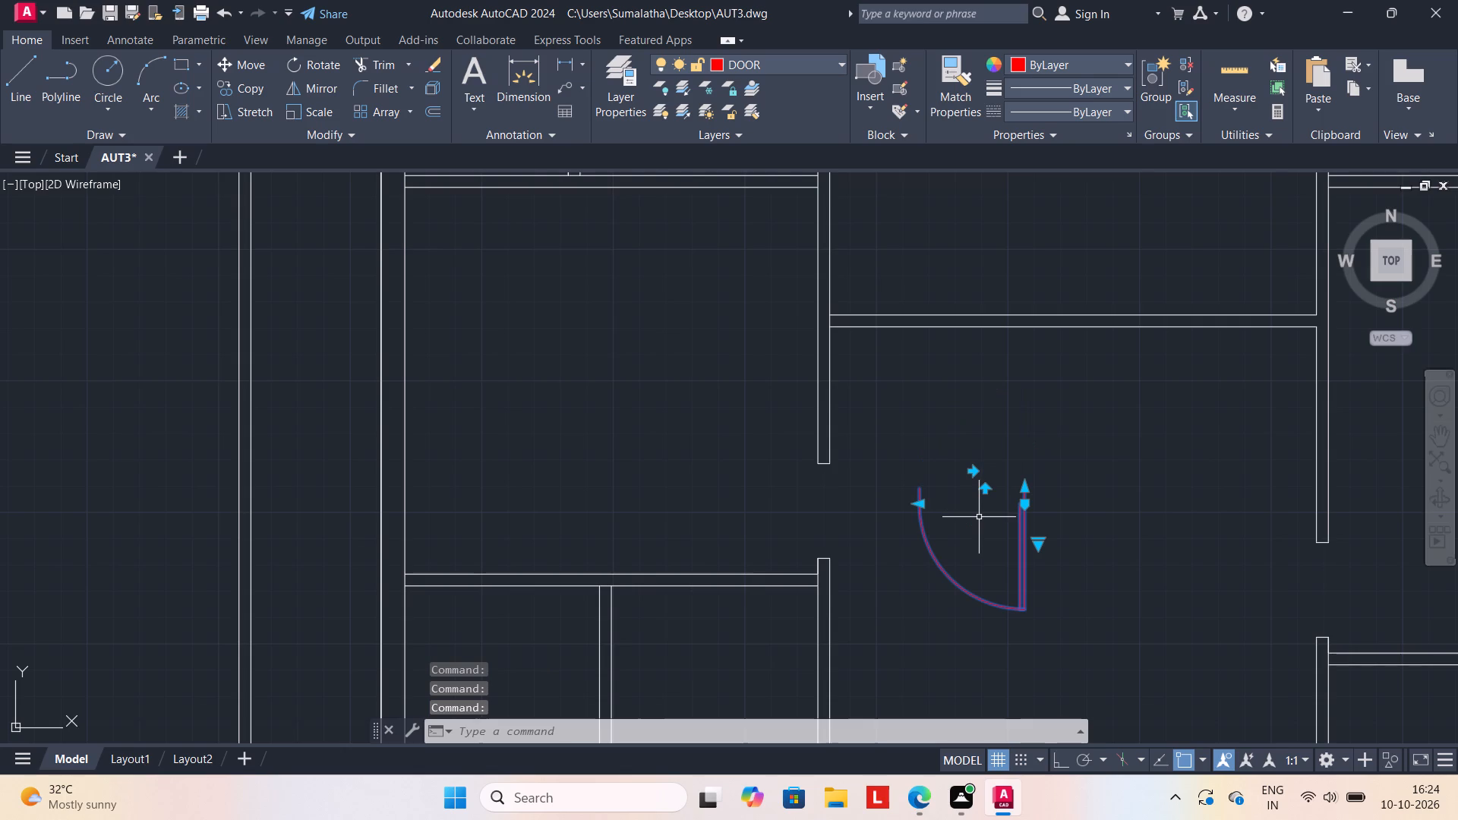
pyautogui.click(973, 471)
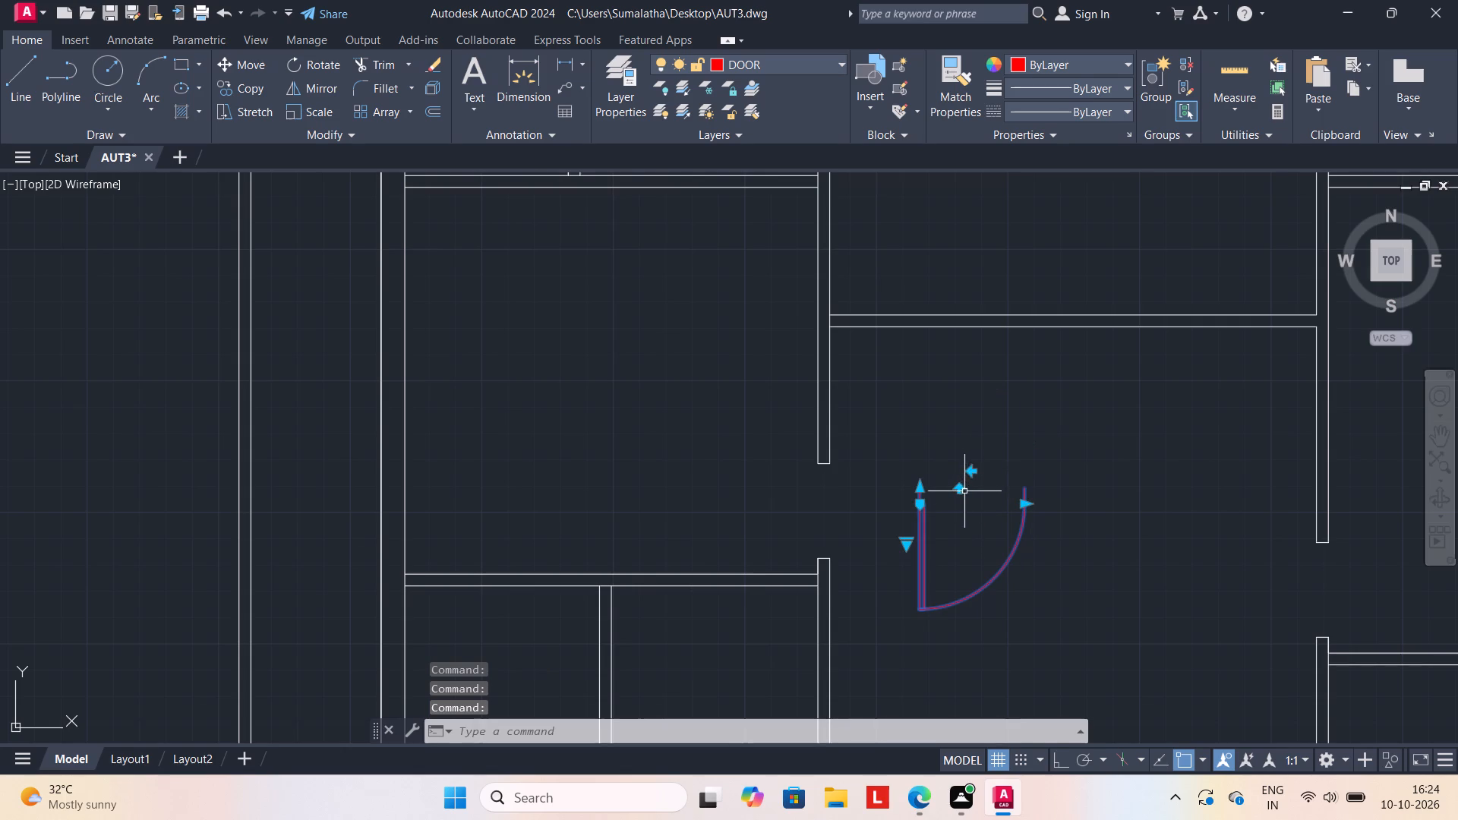
pyautogui.click(961, 491)
pyautogui.press('Escape')
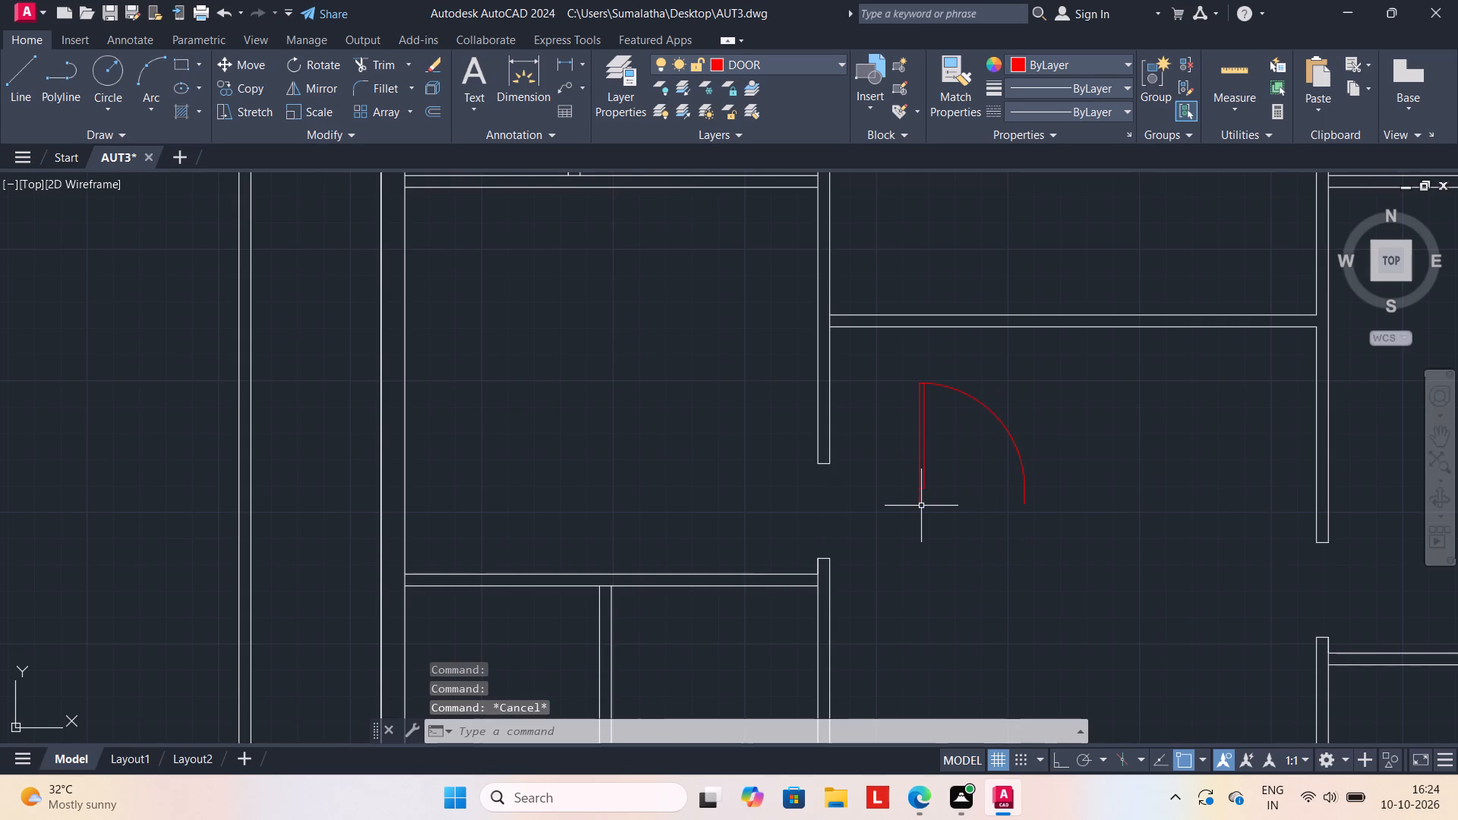
# Rotate the door block 90° counterclockwise about its hinge-side base corner so the leaf points west.
pyautogui.click(921, 504)
pyautogui.write('RO')
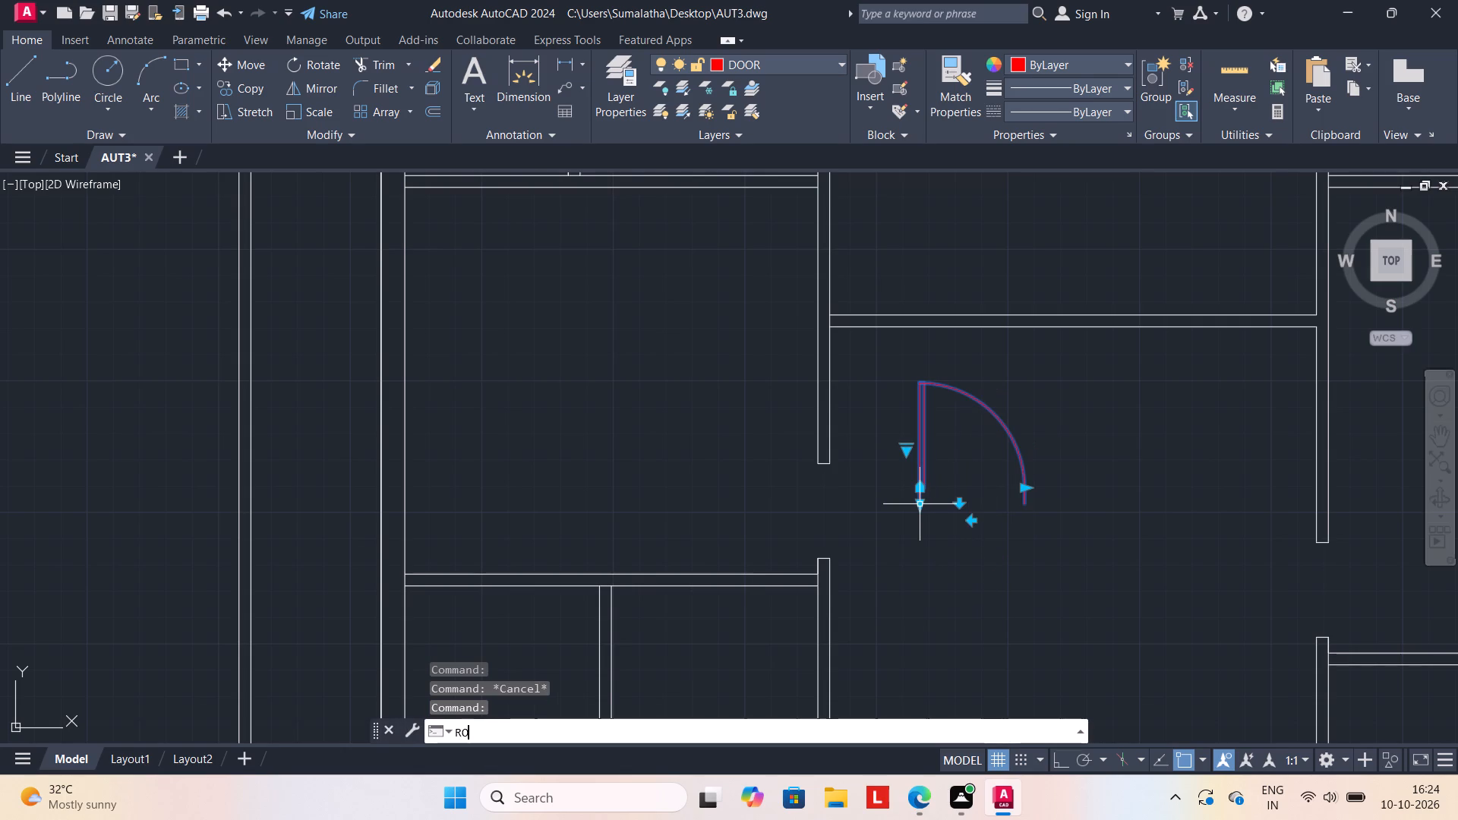
pyautogui.press('Return')
pyautogui.scroll(2, 922, 507)
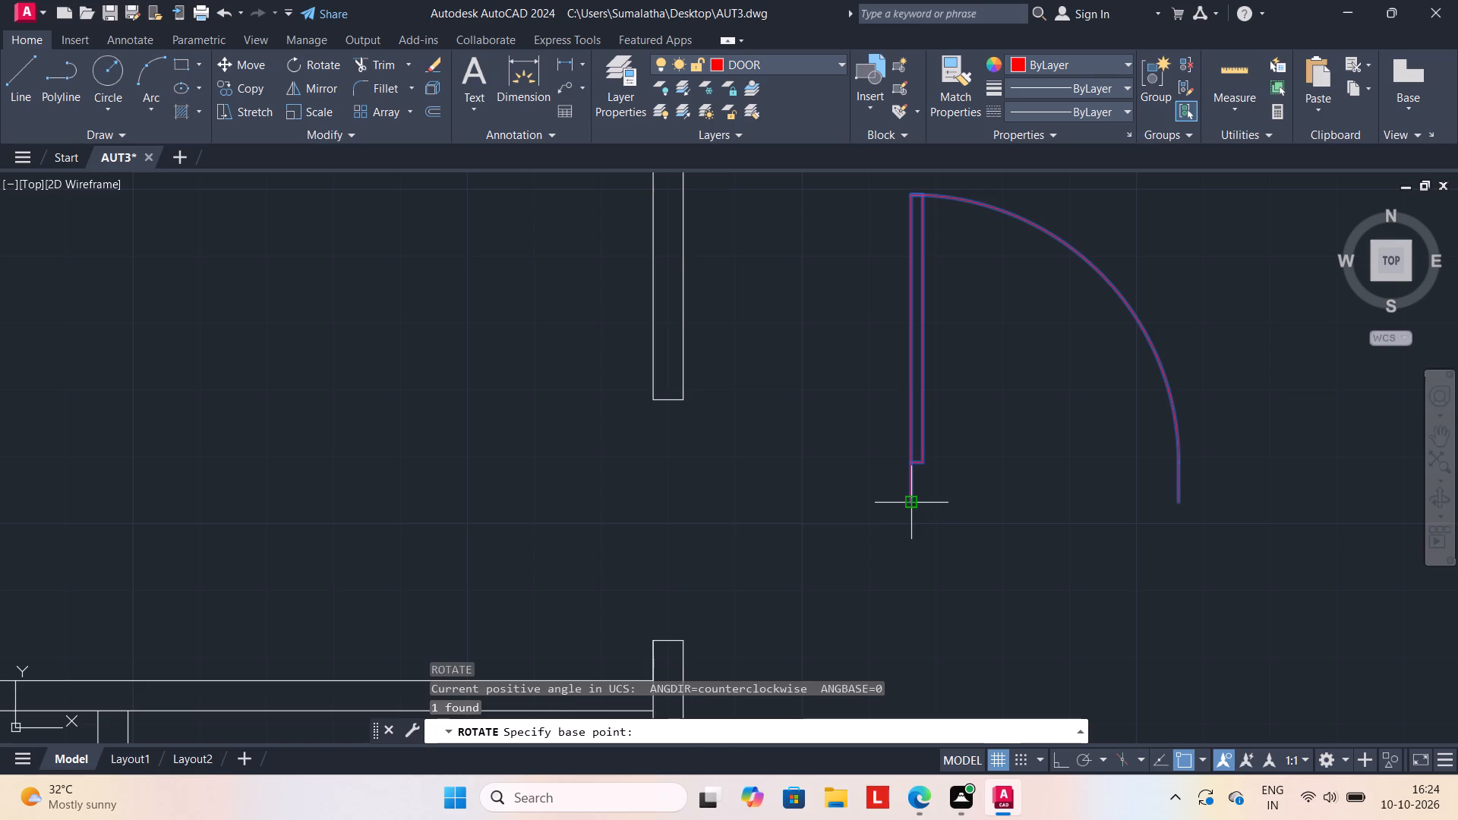
pyautogui.click(912, 504)
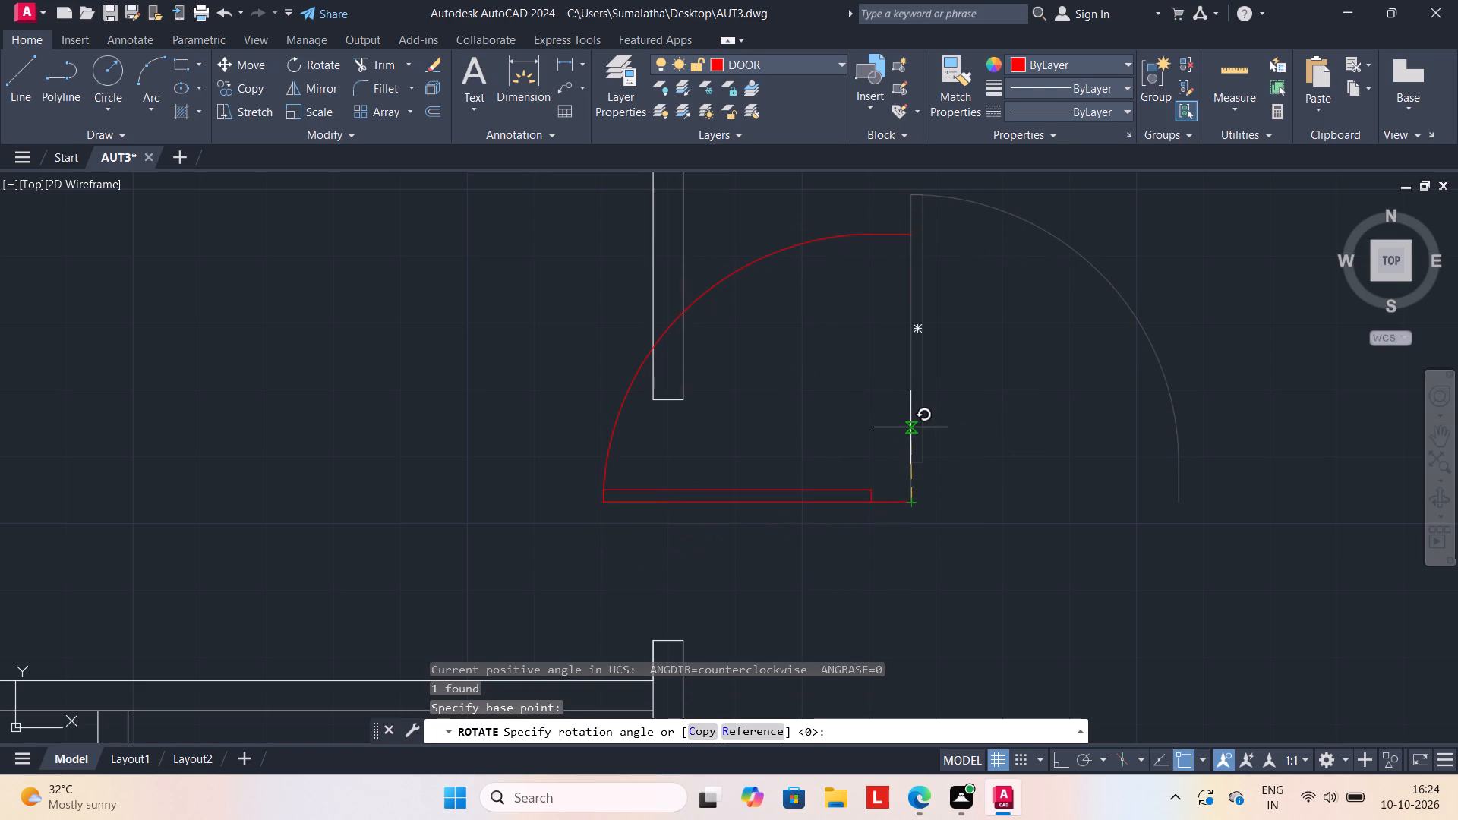
pyautogui.click(910, 427)
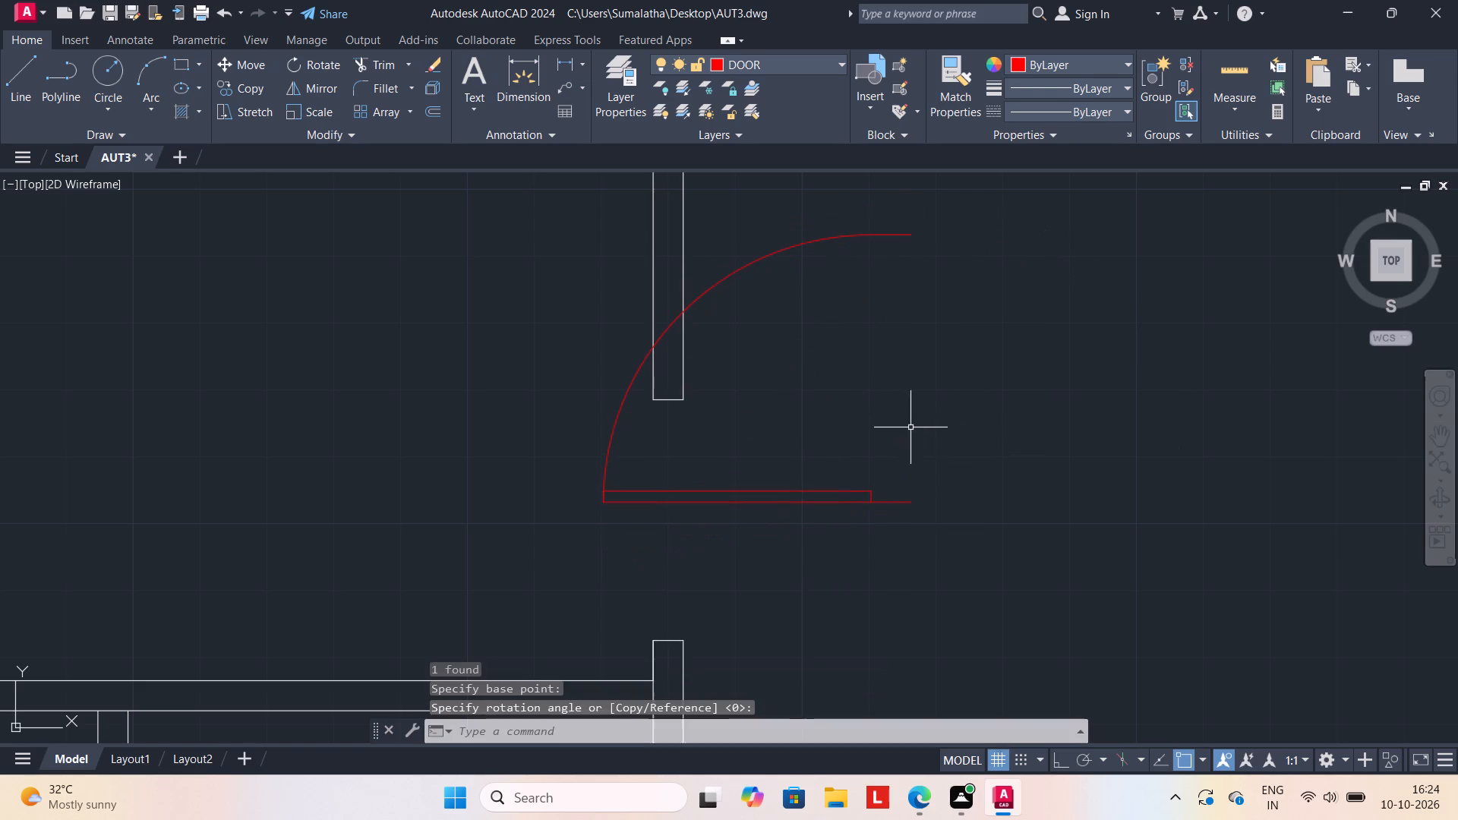
# Move the door by its hinge-side base corner onto the east corner of the south jamb in the west-middle wall's northern opening.
pyautogui.click(909, 504)
pyautogui.press('m')
pyautogui.press('Return')
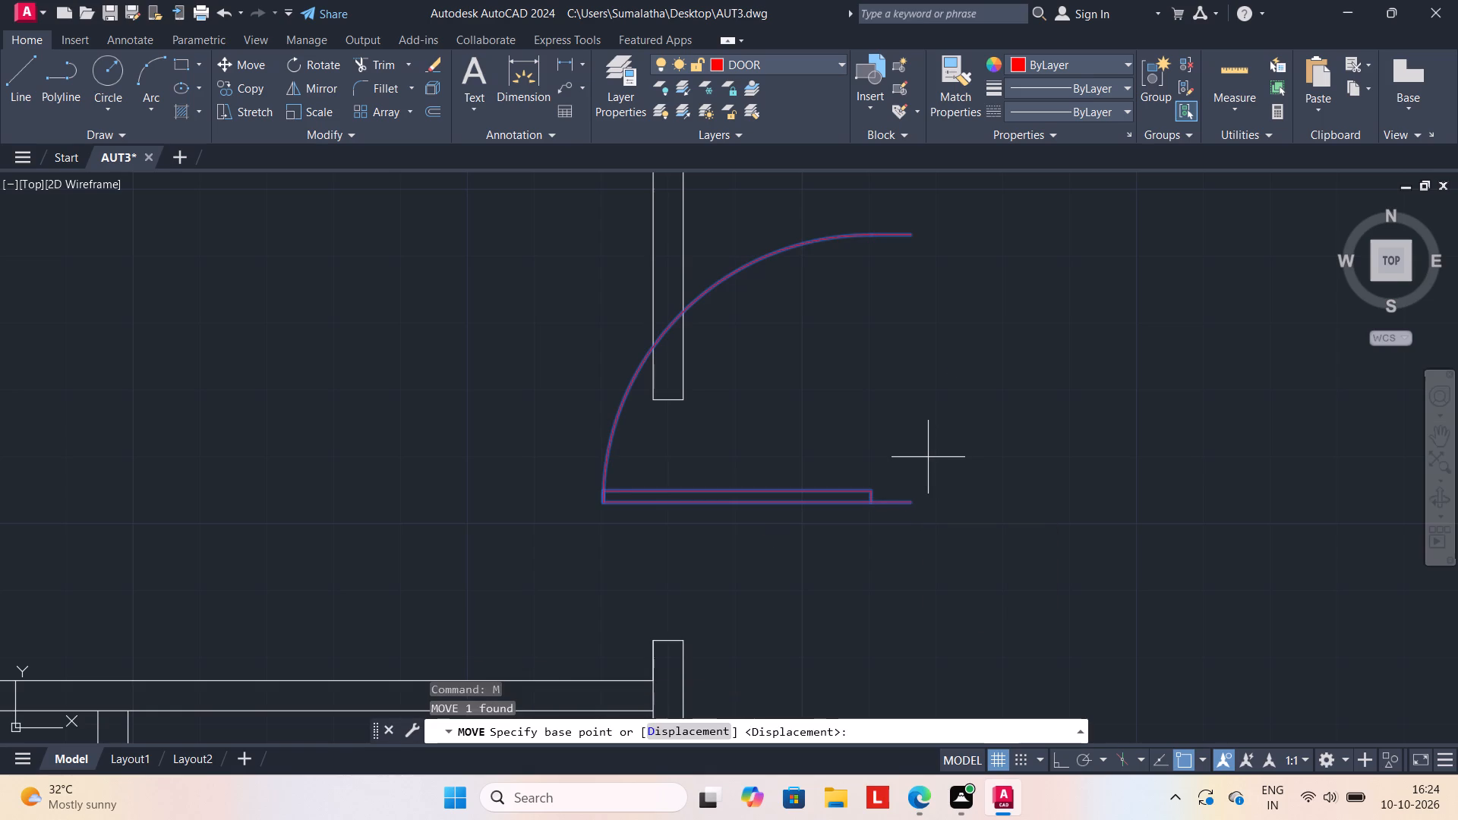
pyautogui.click(915, 508)
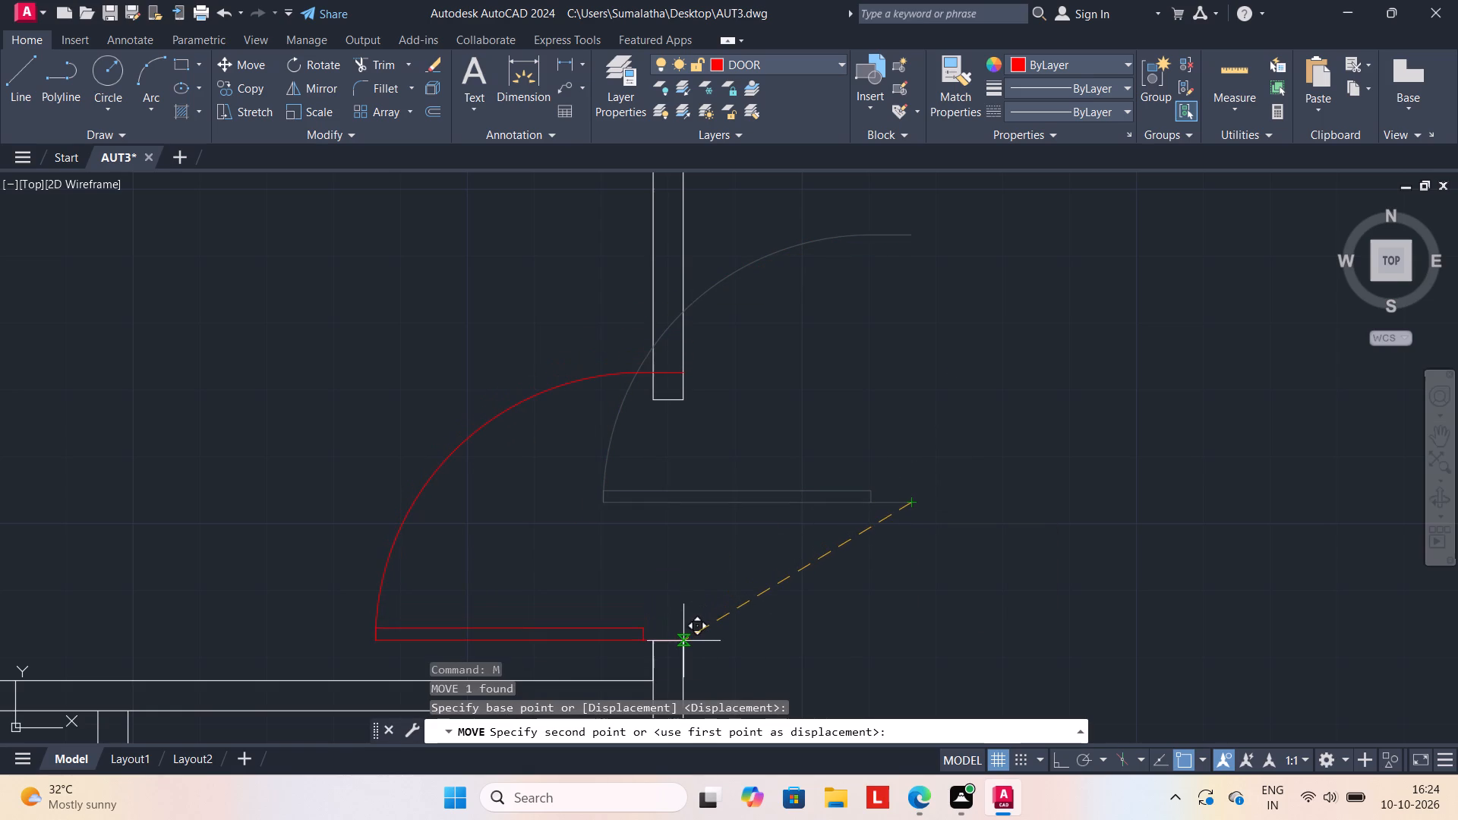
pyautogui.click(686, 642)
# Scale the door down about its hinge-side jamb corner so it fits the width of the west-middle wall's opening.
pyautogui.click(676, 639)
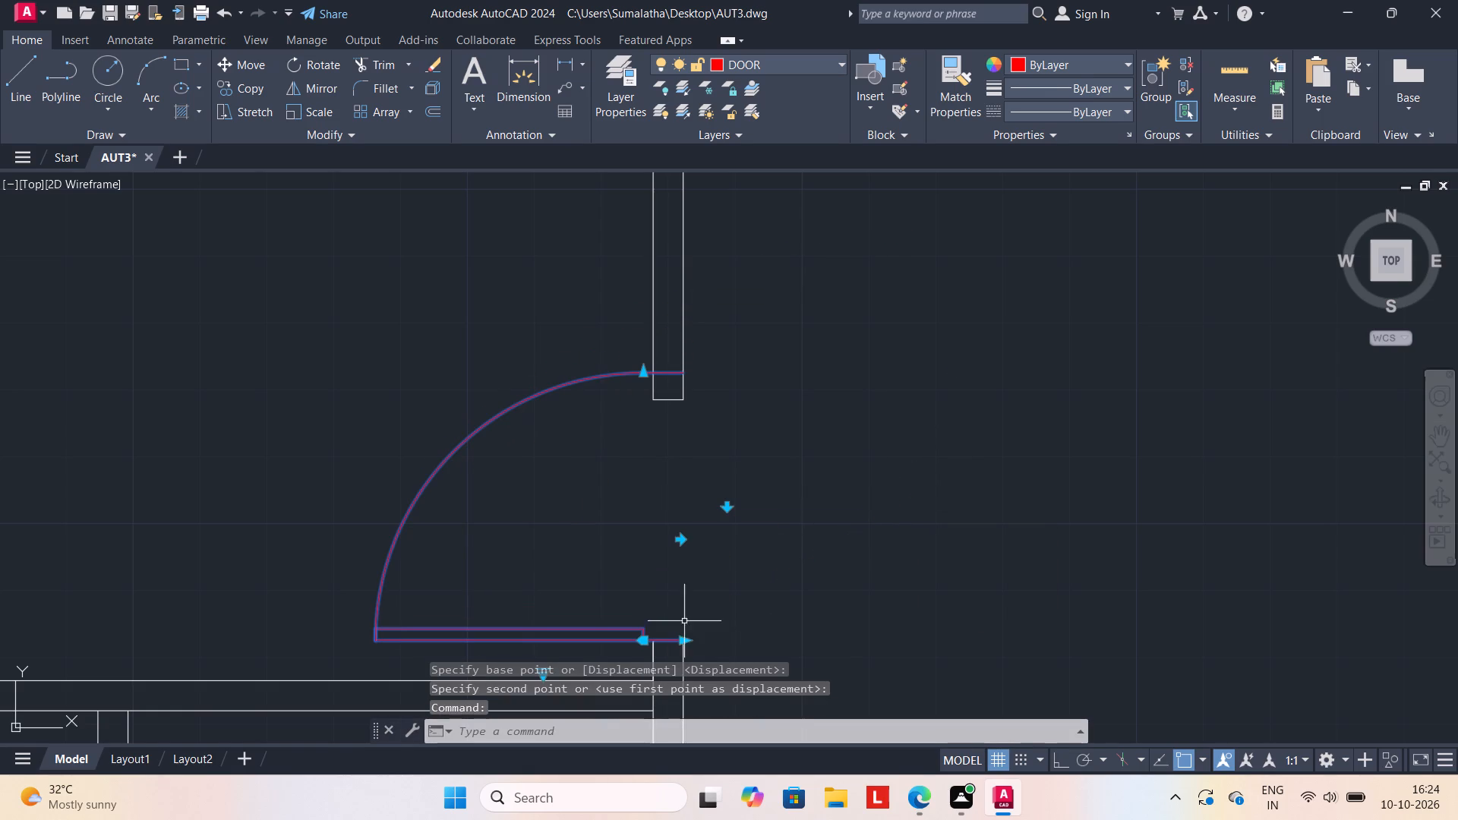
pyautogui.write('SC')
pyautogui.press('Return')
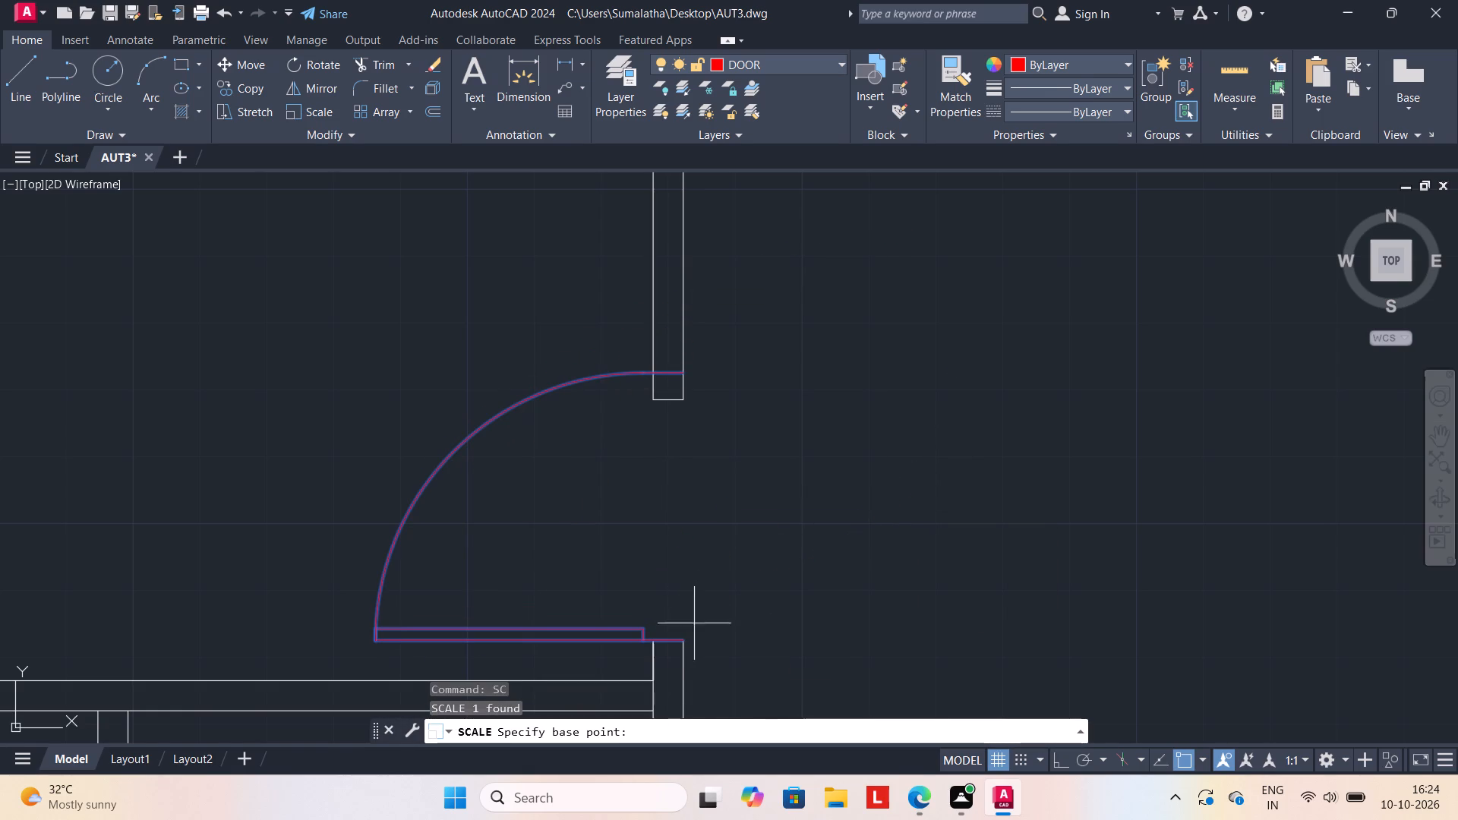
pyautogui.moveTo(686, 640); pyautogui.dragTo(686, 633)
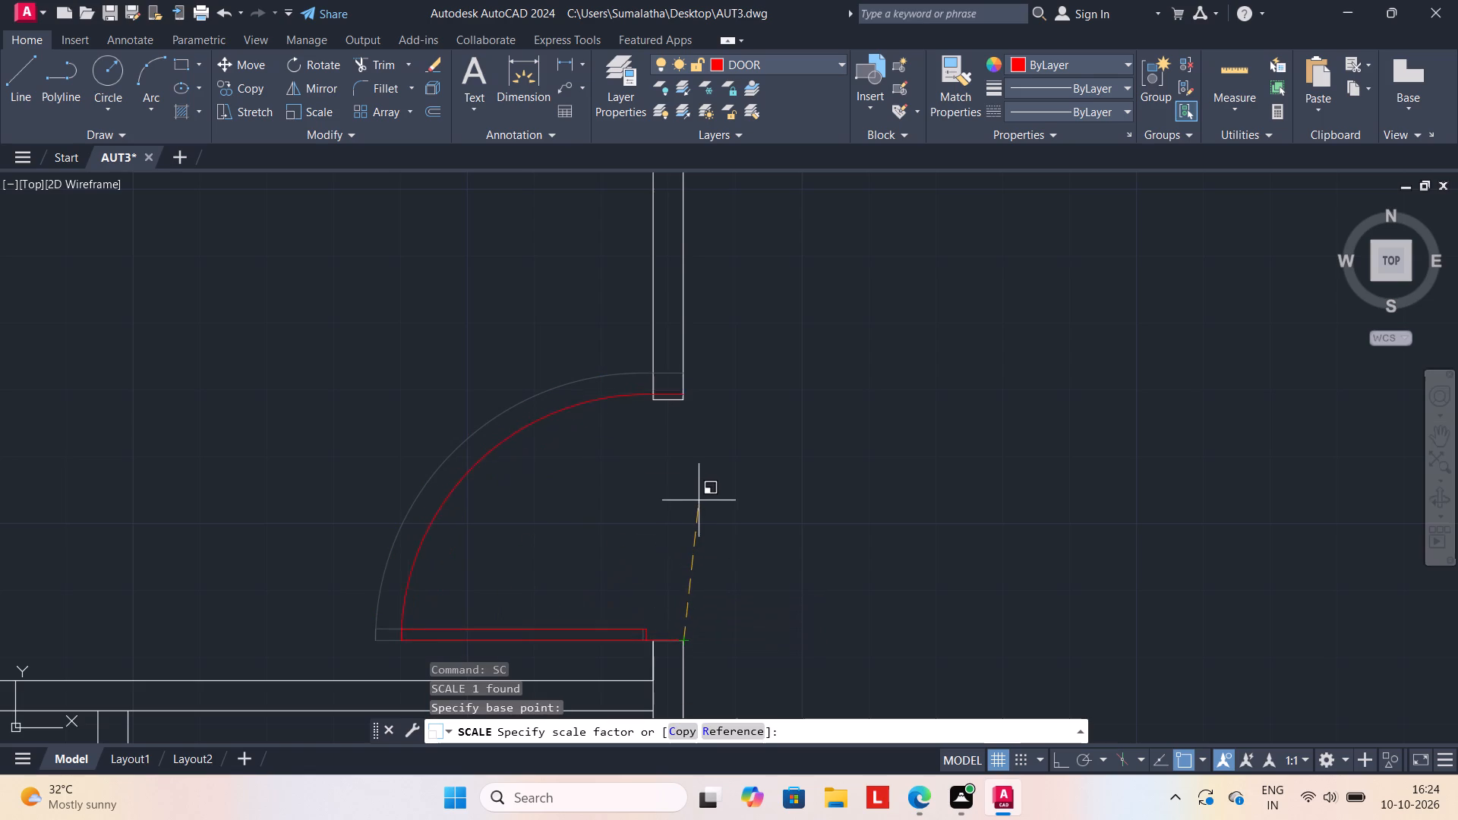
pyautogui.click(699, 503)
# Copy the fitted door by its hinge-side corner to the south jamb's east corner in the northwest room's partition opening.
pyautogui.scroll(-1, 796, 494)
pyautogui.moveTo(796, 494); pyautogui.dragTo(796, 402, button='middle')
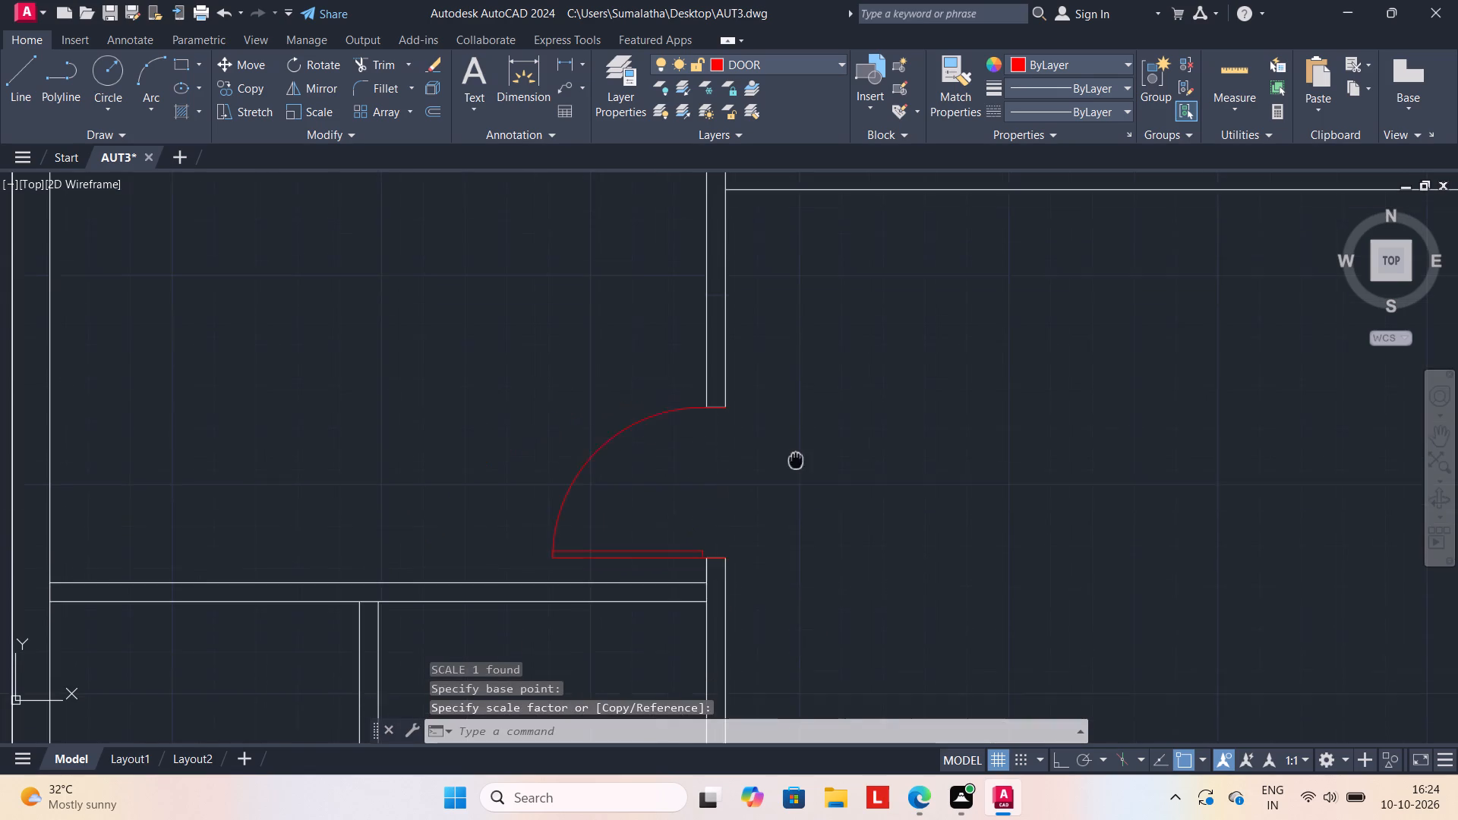
pyautogui.moveTo(796, 402); pyautogui.dragTo(796, 390, button='middle')
pyautogui.scroll(-2, 796, 394)
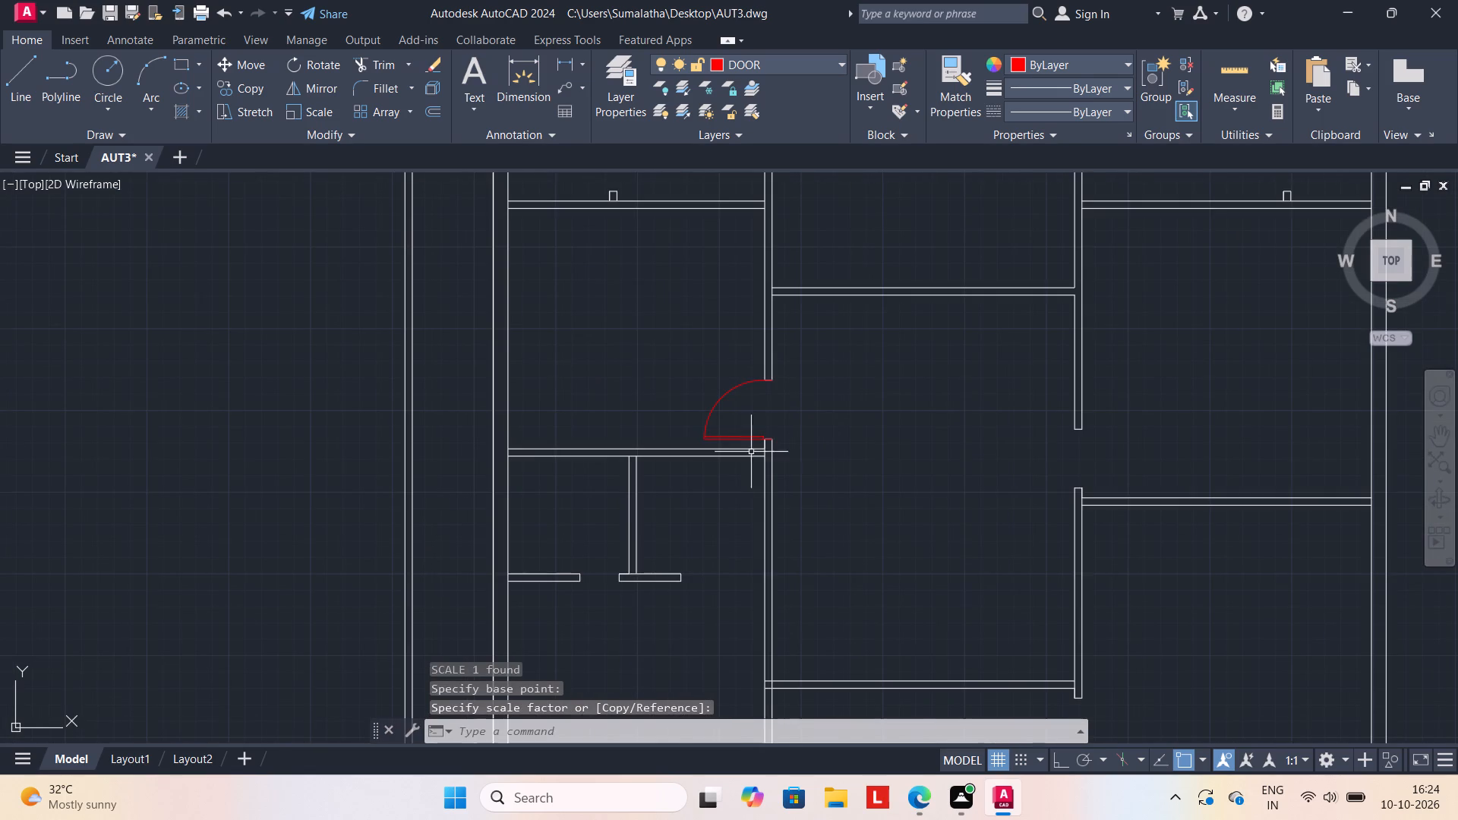
pyautogui.click(724, 440)
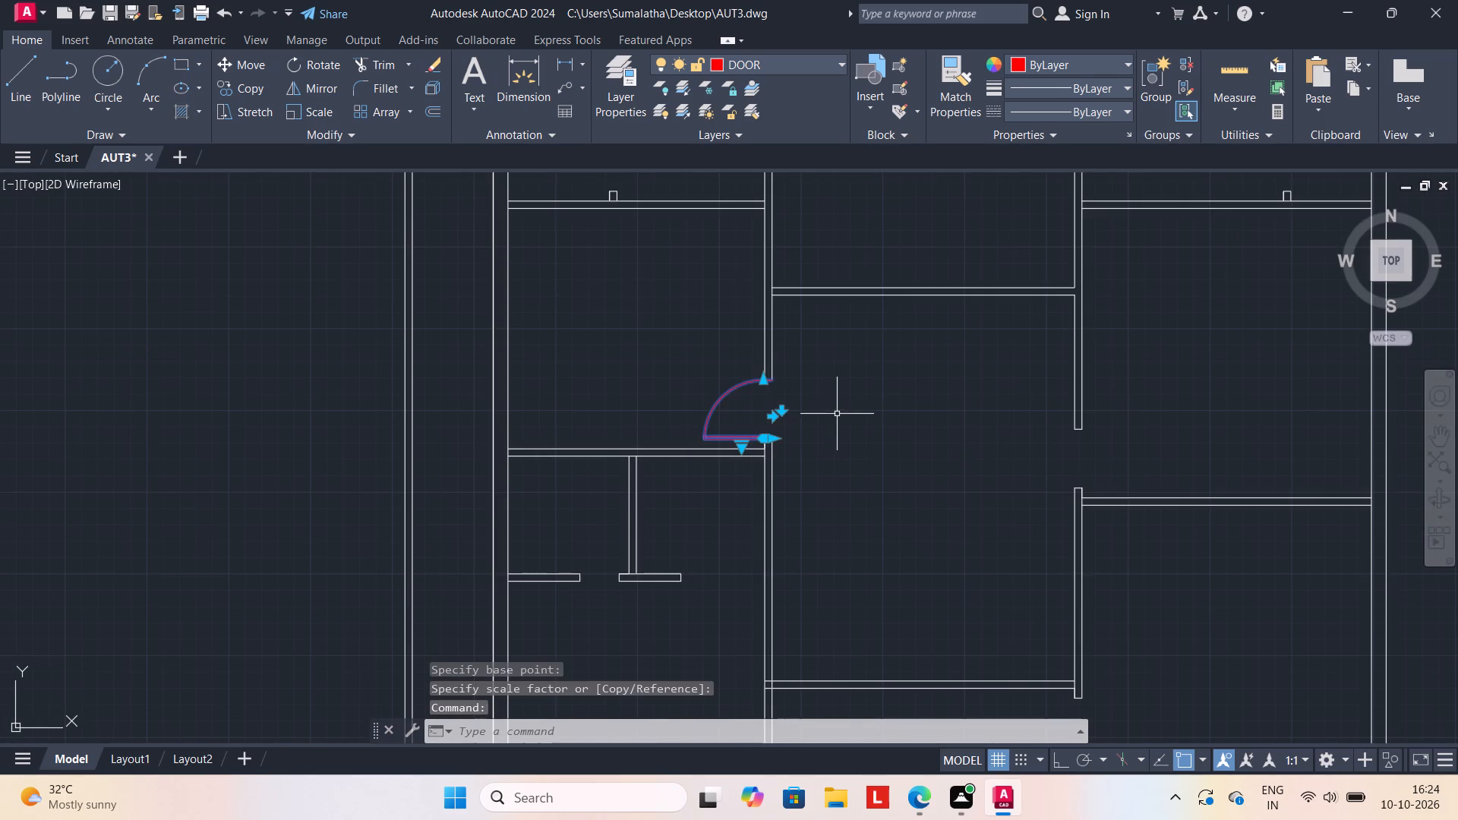
pyautogui.press('c')
pyautogui.press('o')
pyautogui.press('Return')
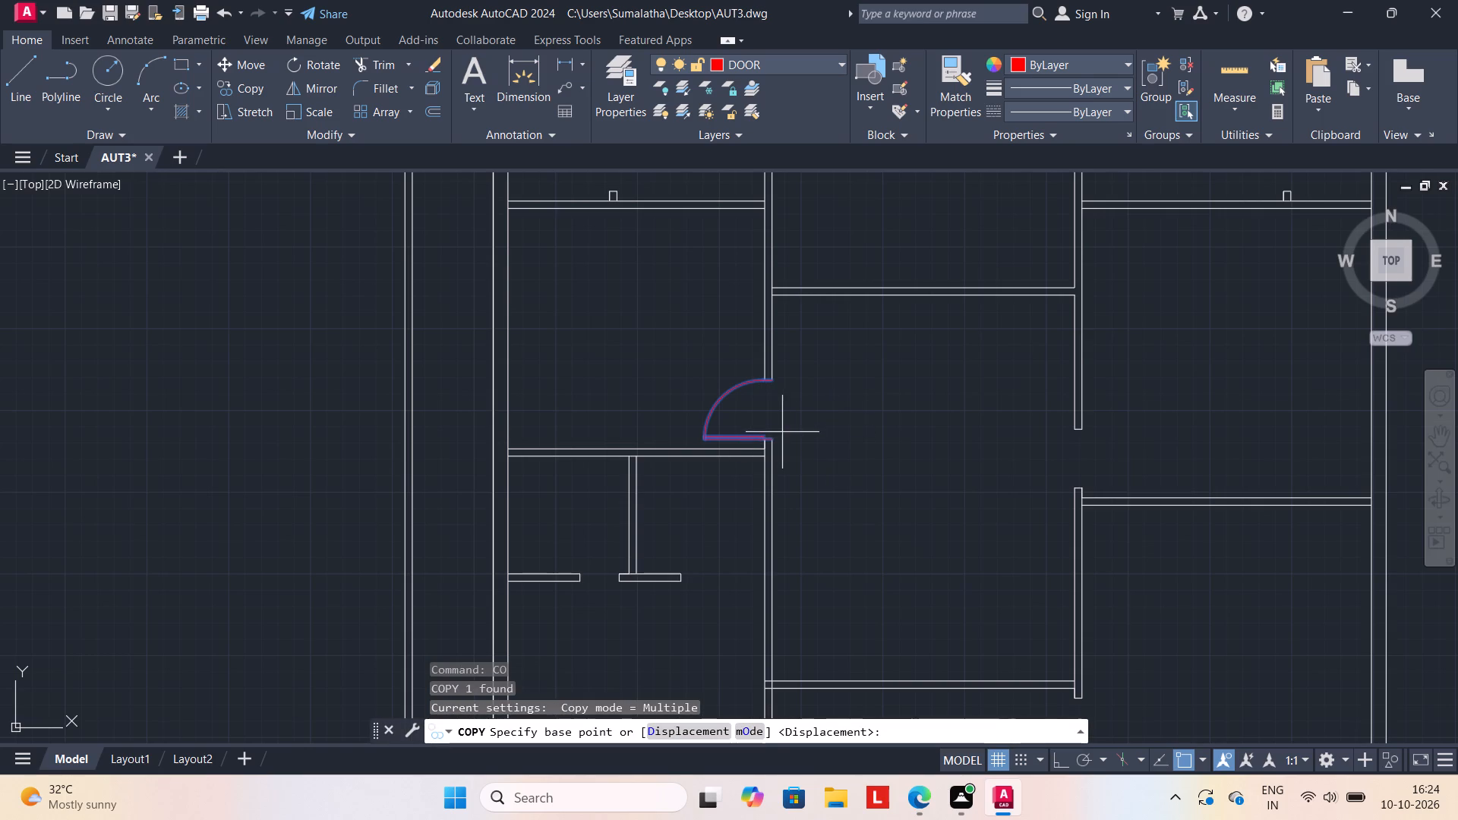
pyautogui.click(778, 437)
pyautogui.scroll(-1, 940, 437)
pyautogui.moveTo(940, 440); pyautogui.dragTo(892, 449, button='middle')
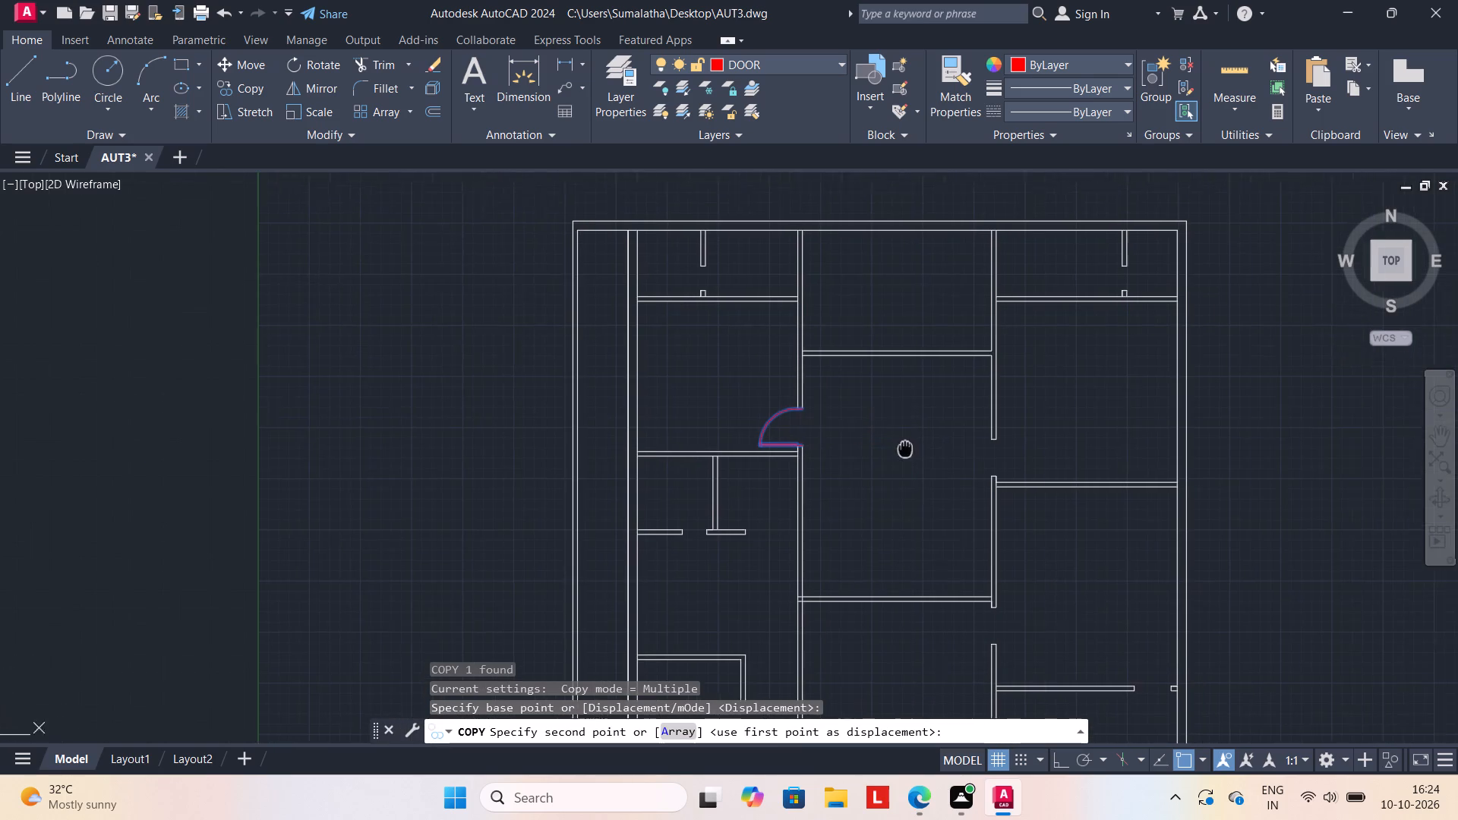
pyautogui.moveTo(892, 449); pyautogui.dragTo(890, 449, button='middle')
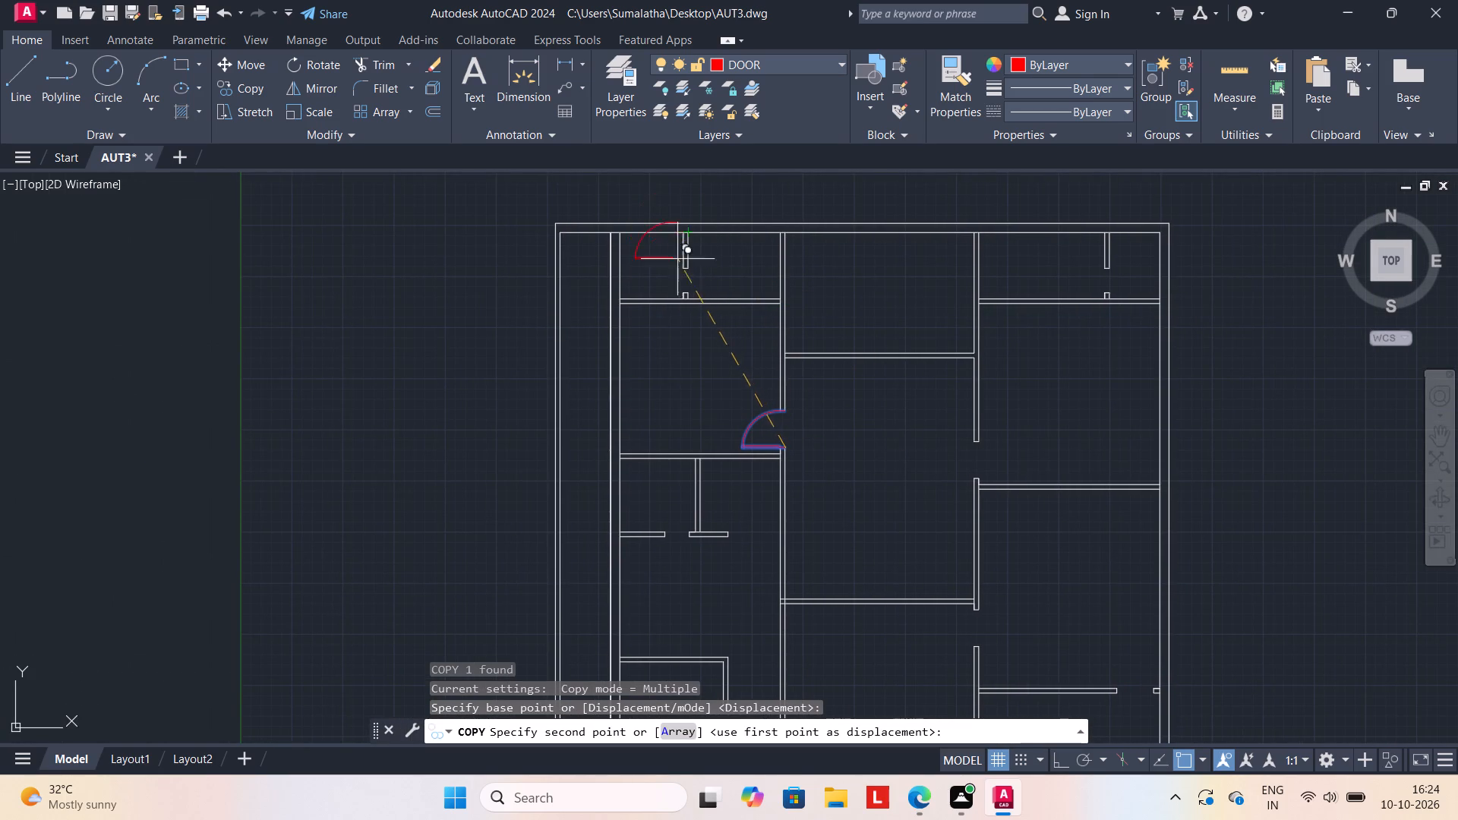
pyautogui.scroll(2, 678, 281)
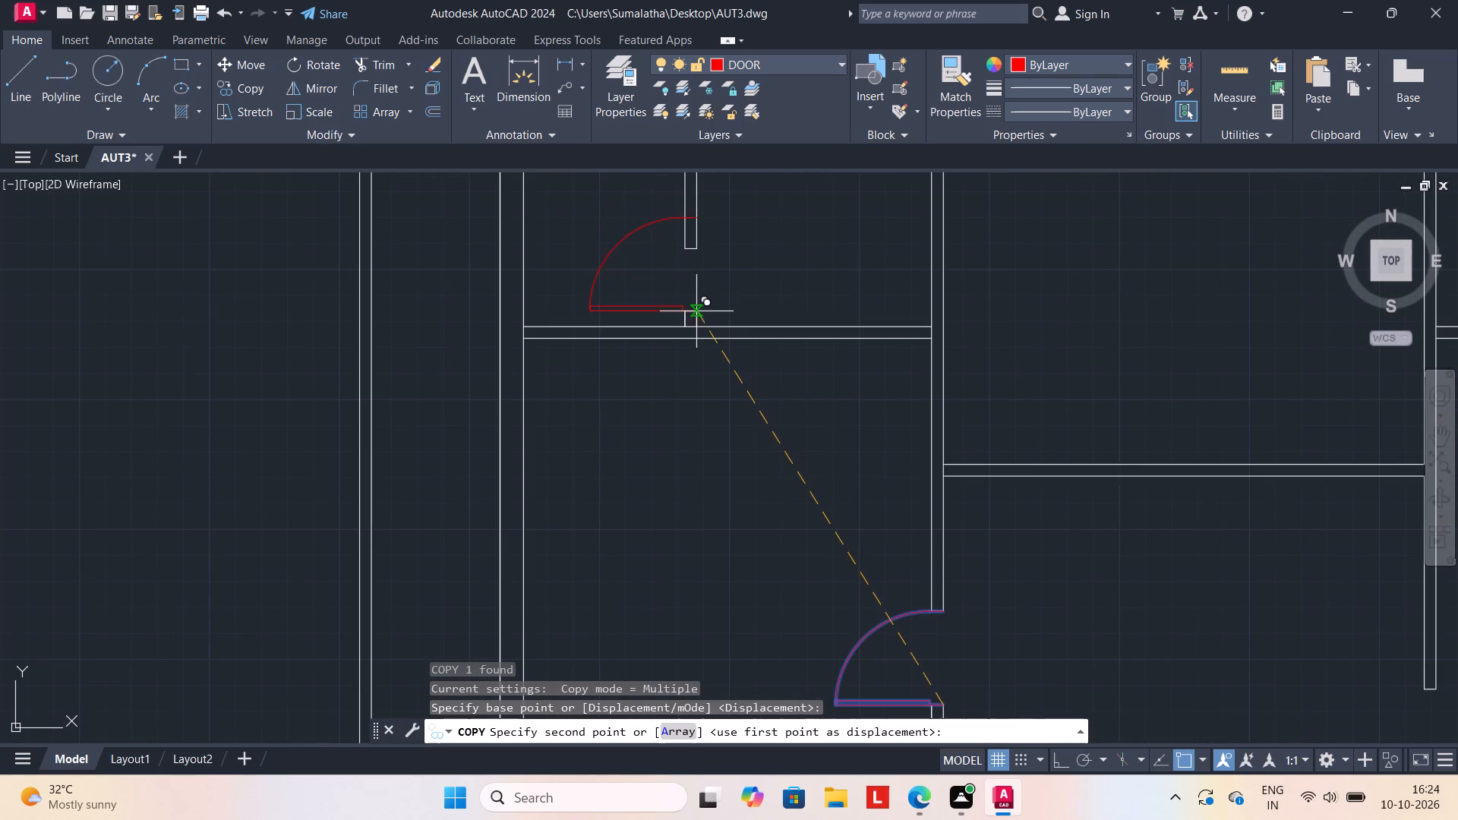
pyautogui.scroll(1, 699, 313)
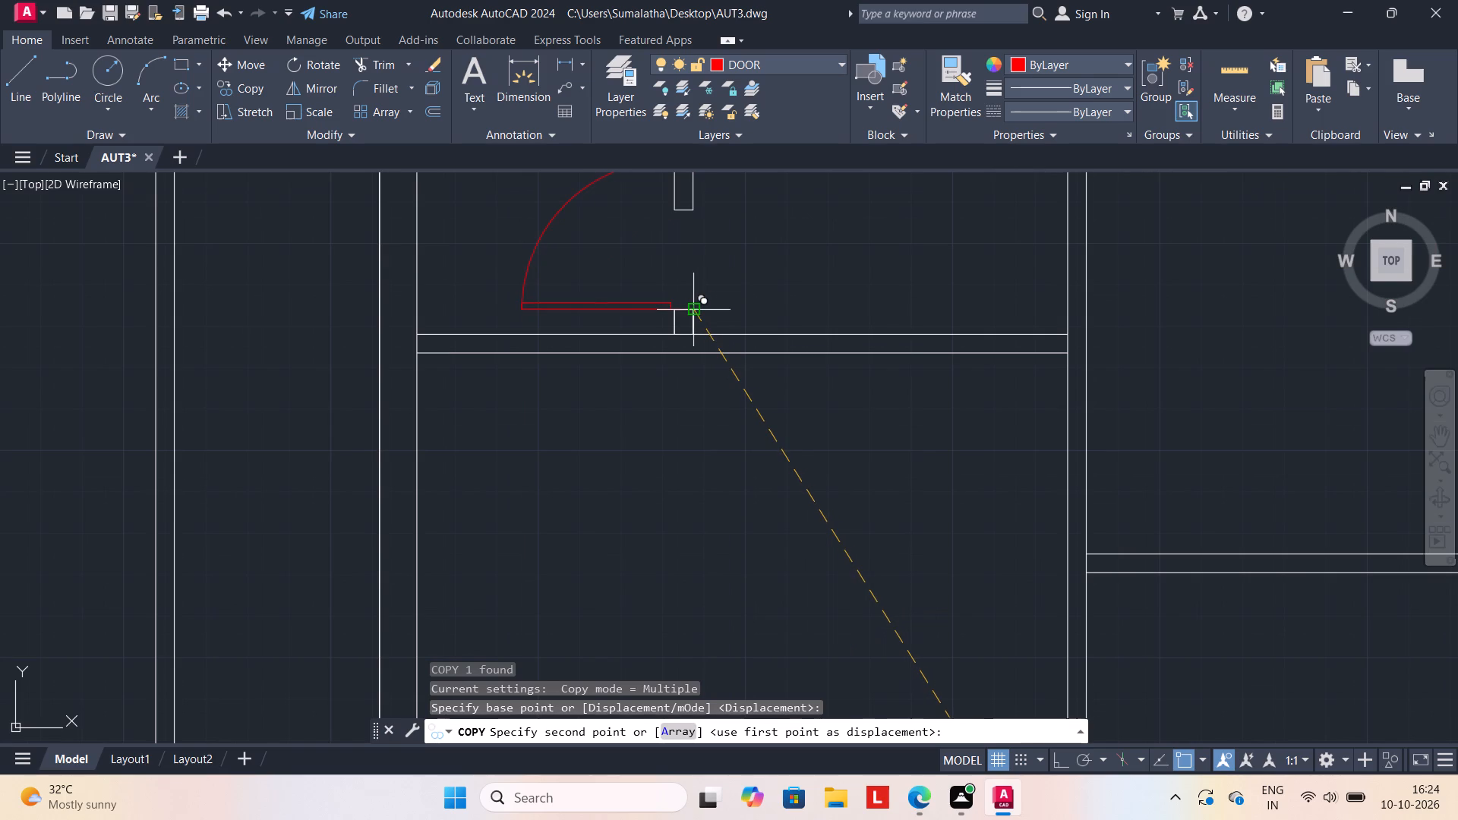
pyautogui.click(698, 308)
# Place another copy of the door on the south jamb's east corner of the northeast room's partition opening.
pyautogui.scroll(-5, 756, 330)
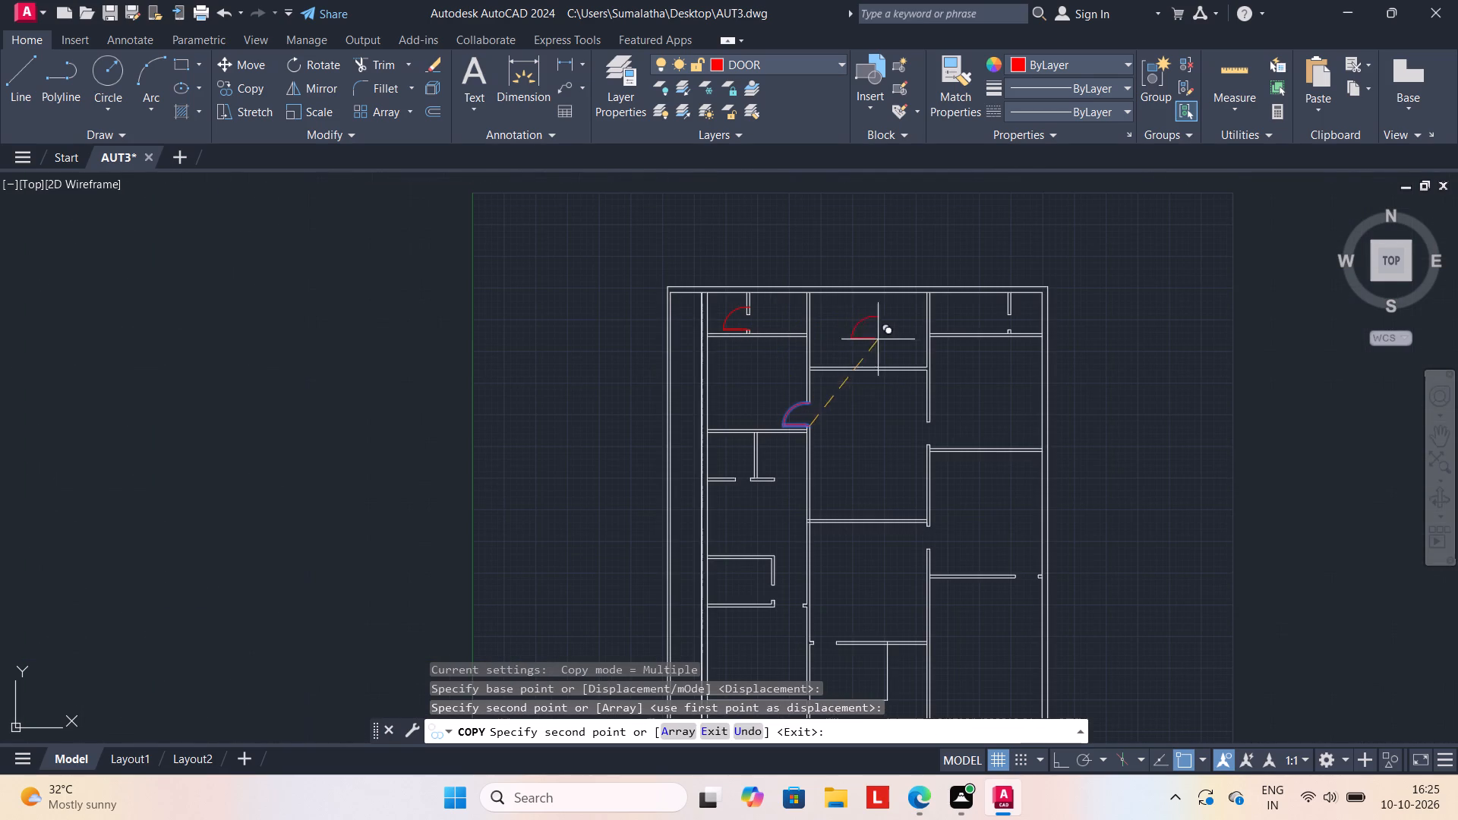
pyautogui.scroll(5, 1013, 328)
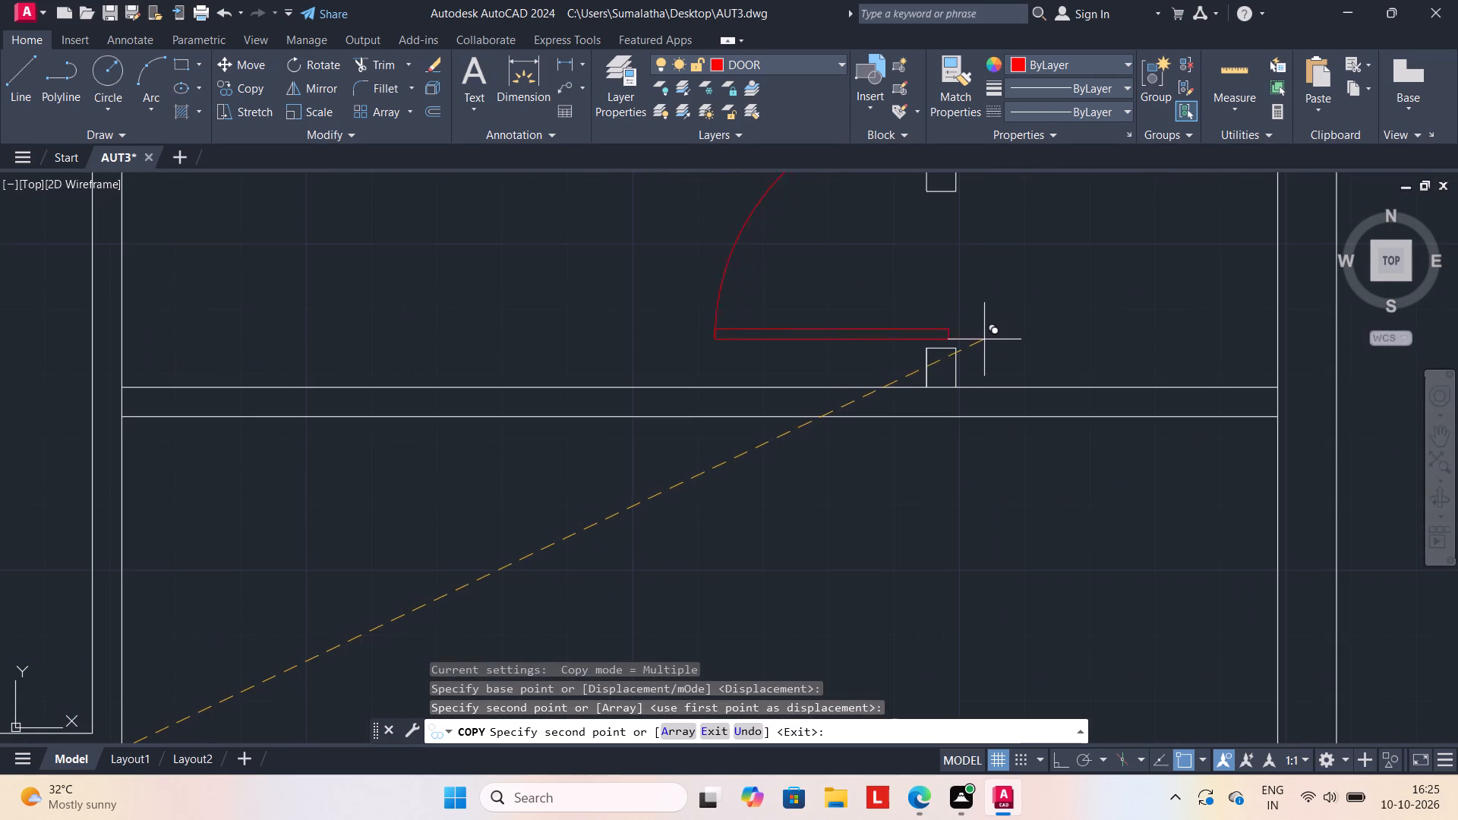
pyautogui.click(952, 343)
# Place a third copy of the door in the middle column, just west of the east-middle wall's northern opening.
pyautogui.scroll(-3, 799, 428)
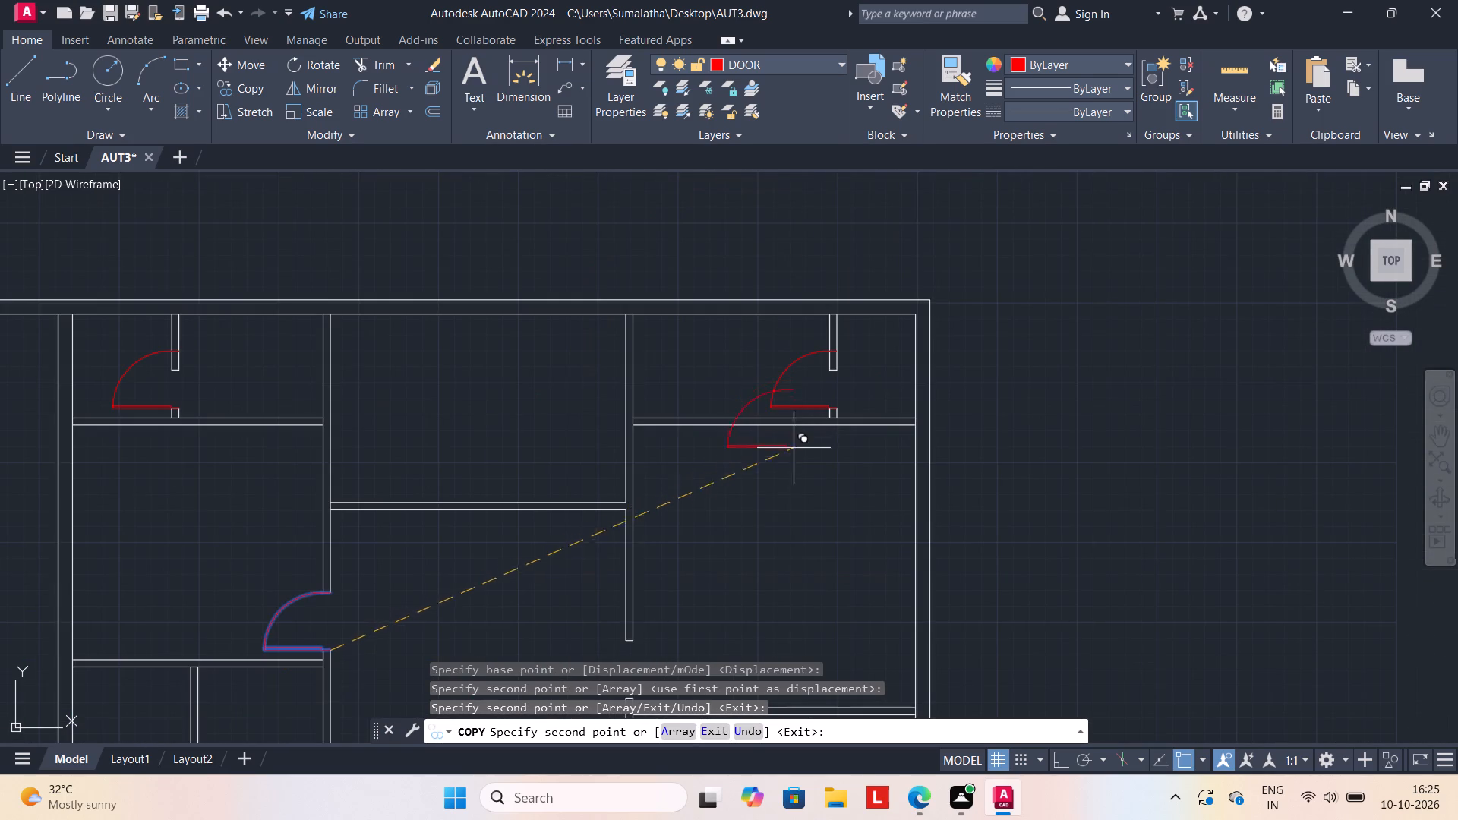
pyautogui.moveTo(789, 459); pyautogui.dragTo(831, 275, button='middle')
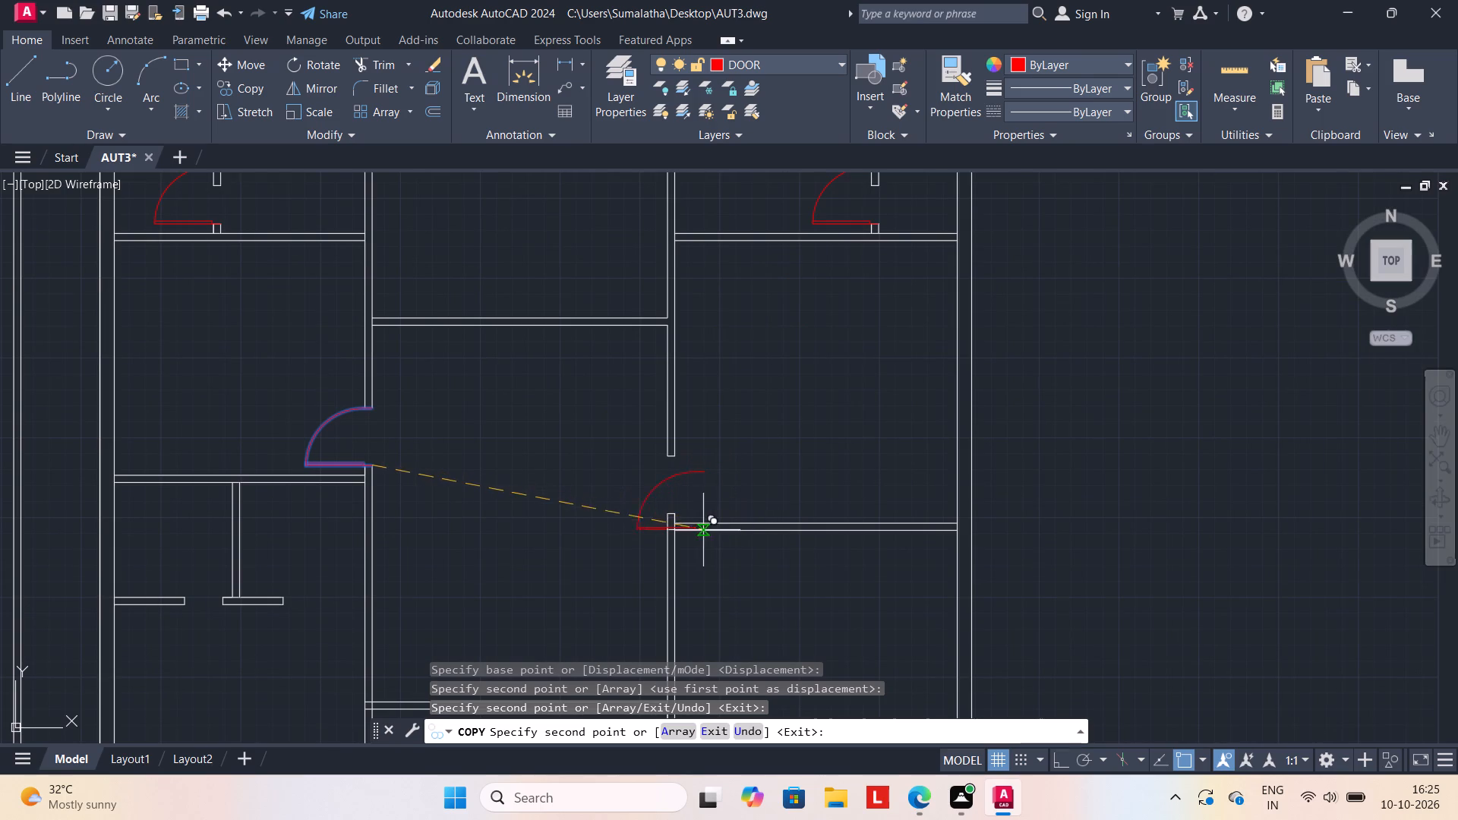
pyautogui.click(647, 511)
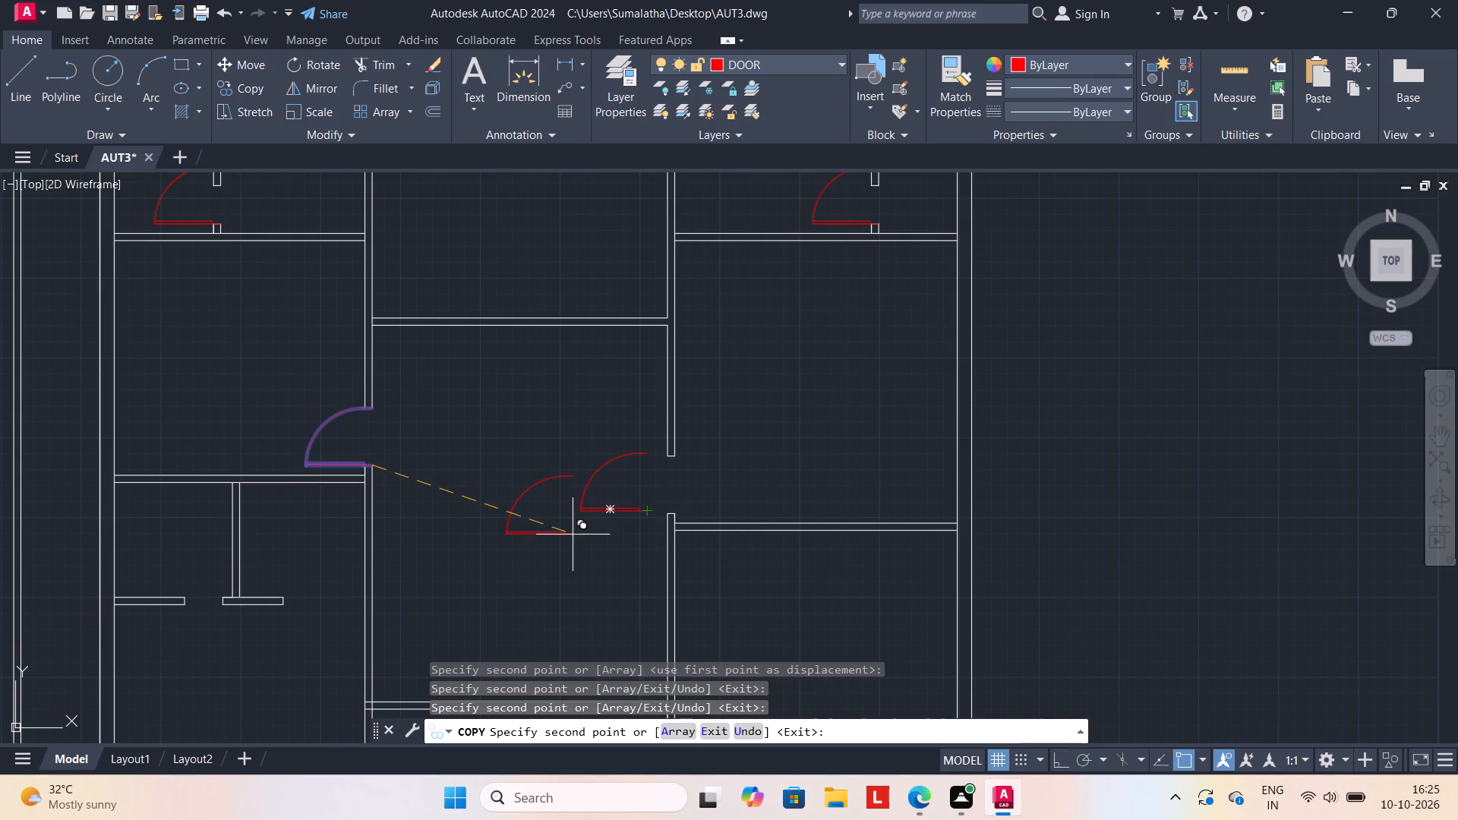
pyautogui.press('Escape')
pyautogui.press('Escape')
# Scale the northwest partition door down about its hinge-side jamb corner to fit that opening.
pyautogui.moveTo(283, 299); pyautogui.dragTo(402, 320, button='middle')
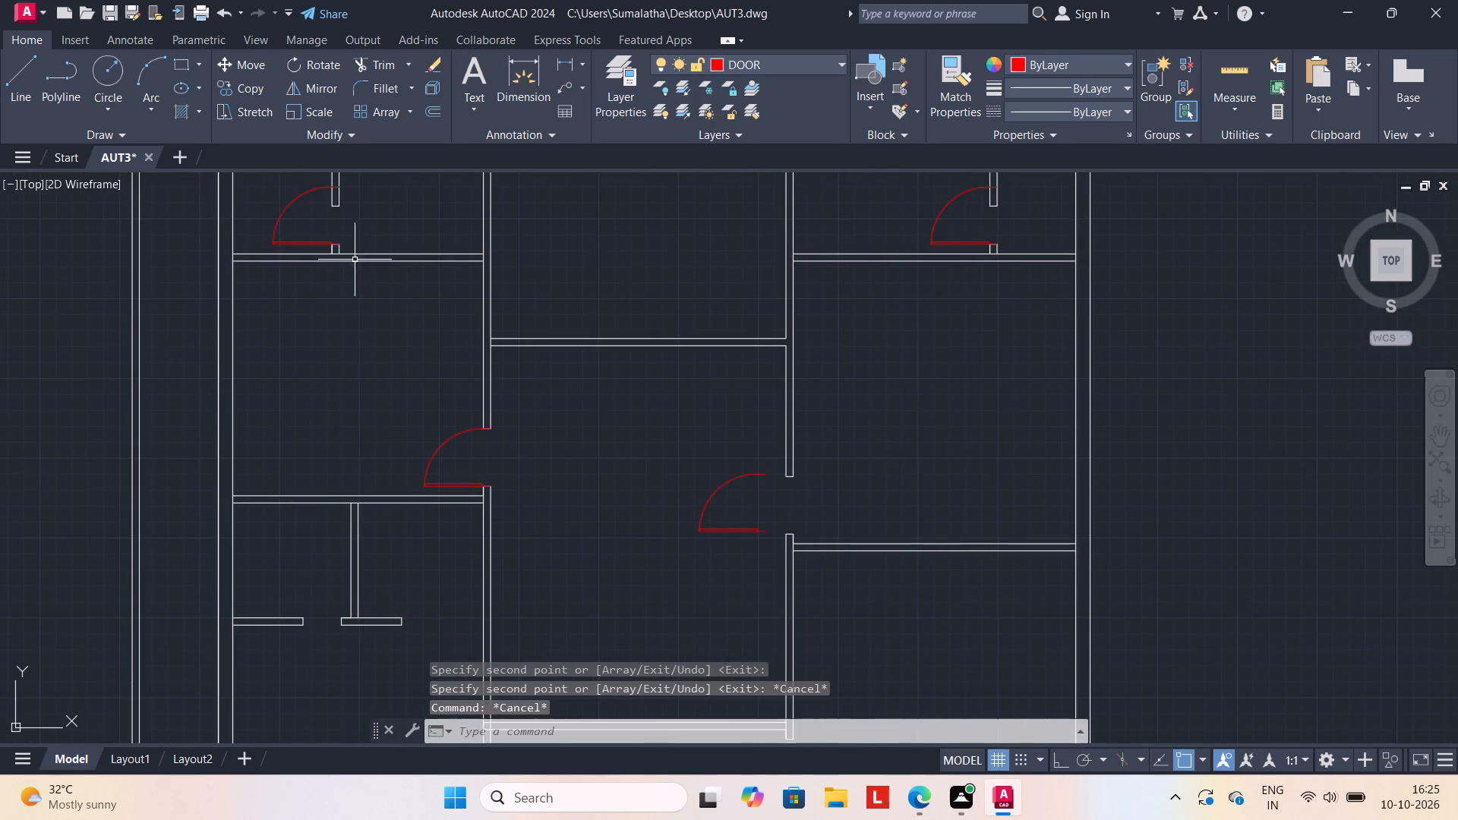
pyautogui.moveTo(355, 251); pyautogui.dragTo(416, 349, button='middle')
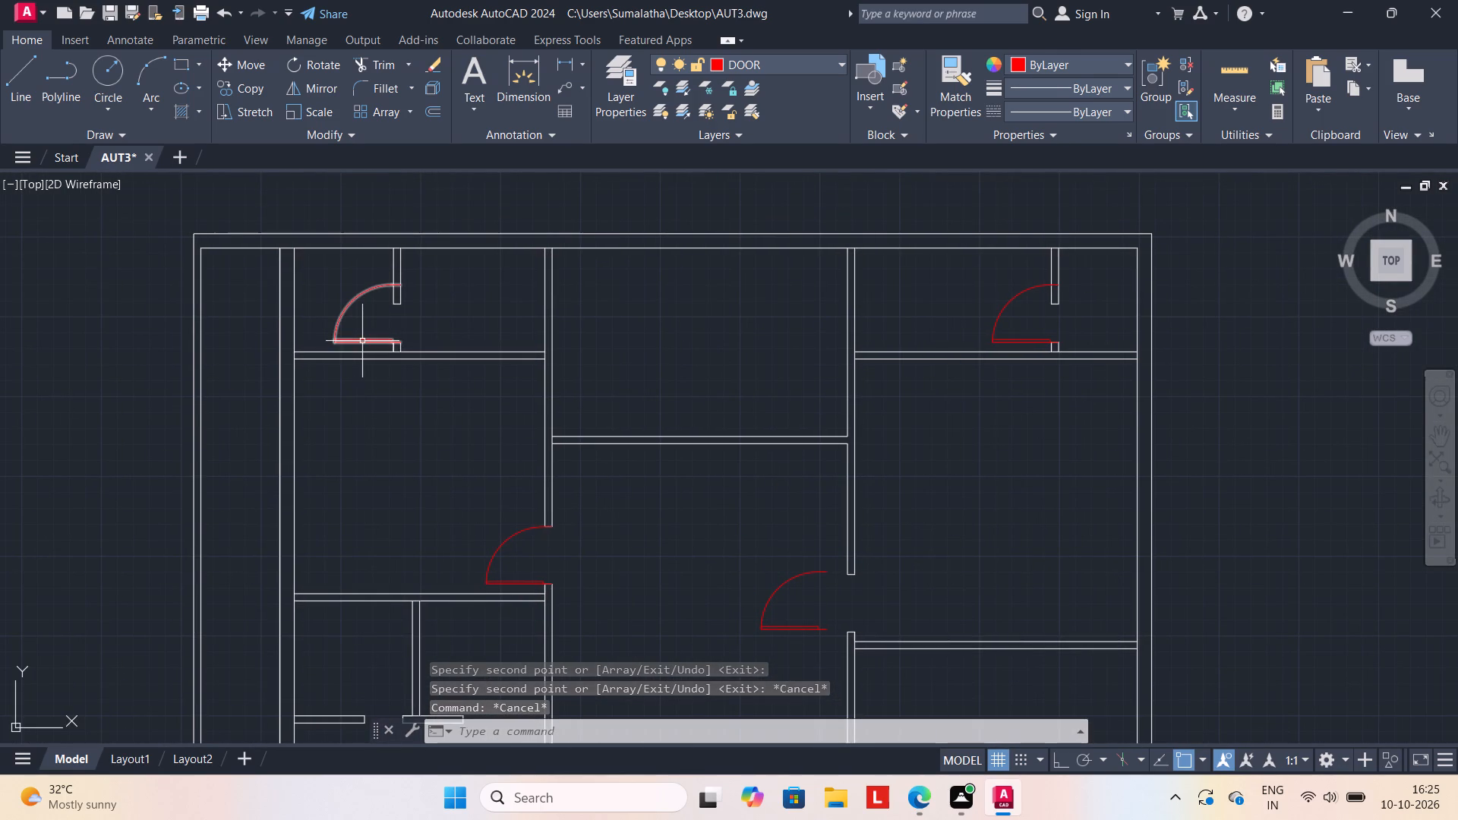
pyautogui.click(362, 341)
pyautogui.write('SC')
pyautogui.press('Return')
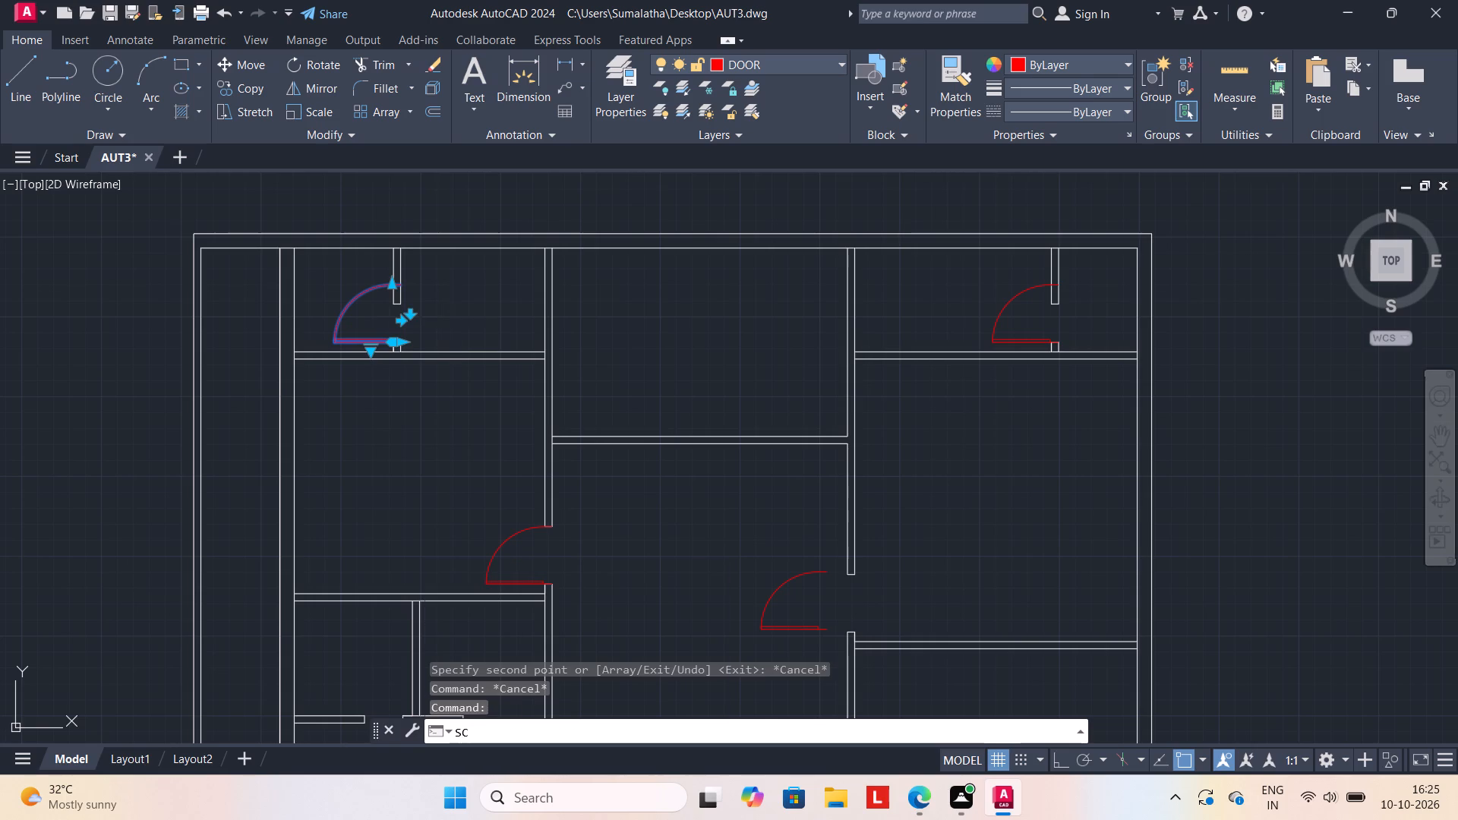
pyautogui.scroll(2, 445, 329)
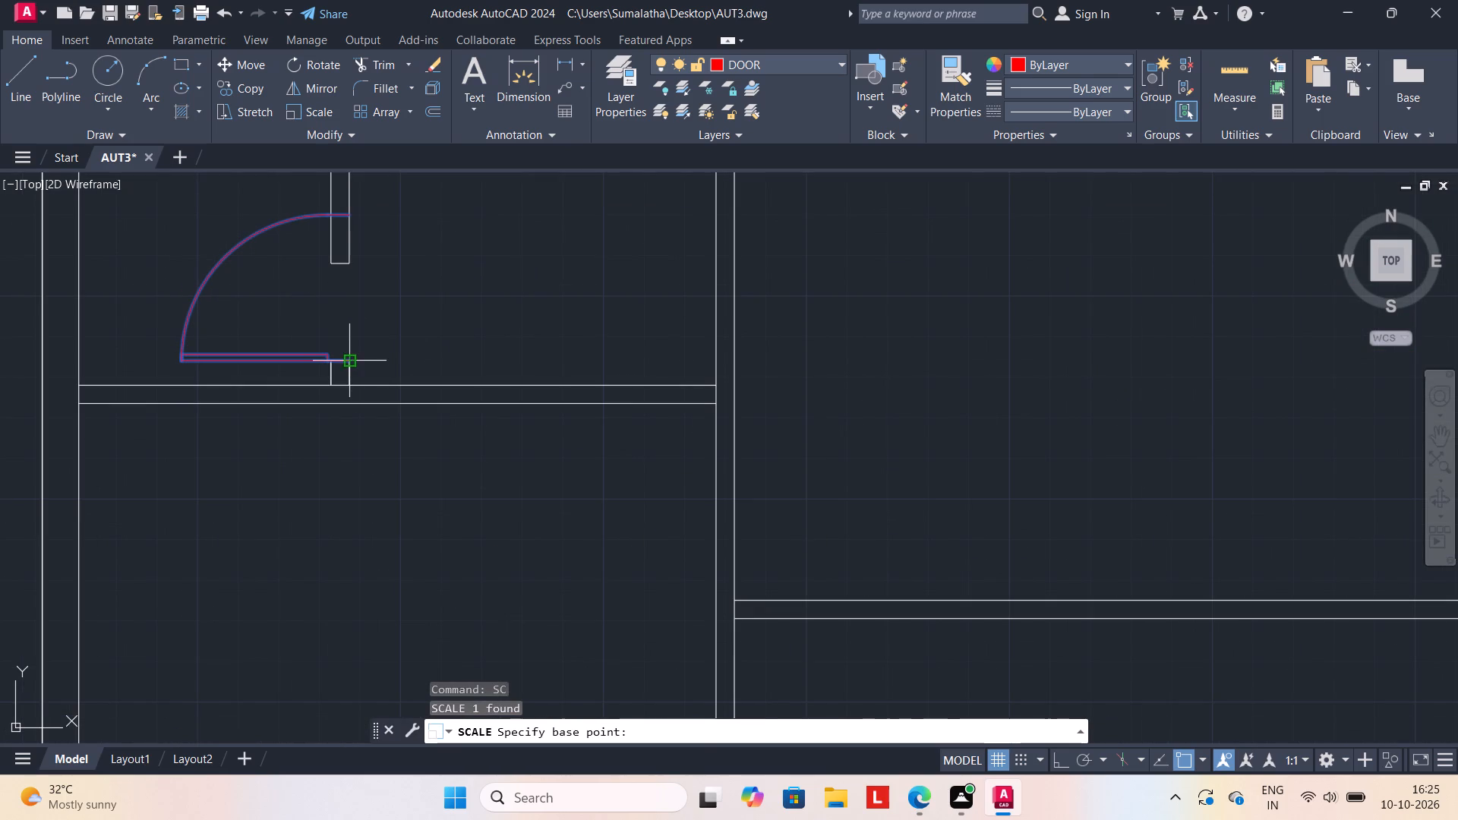
pyautogui.click(346, 361)
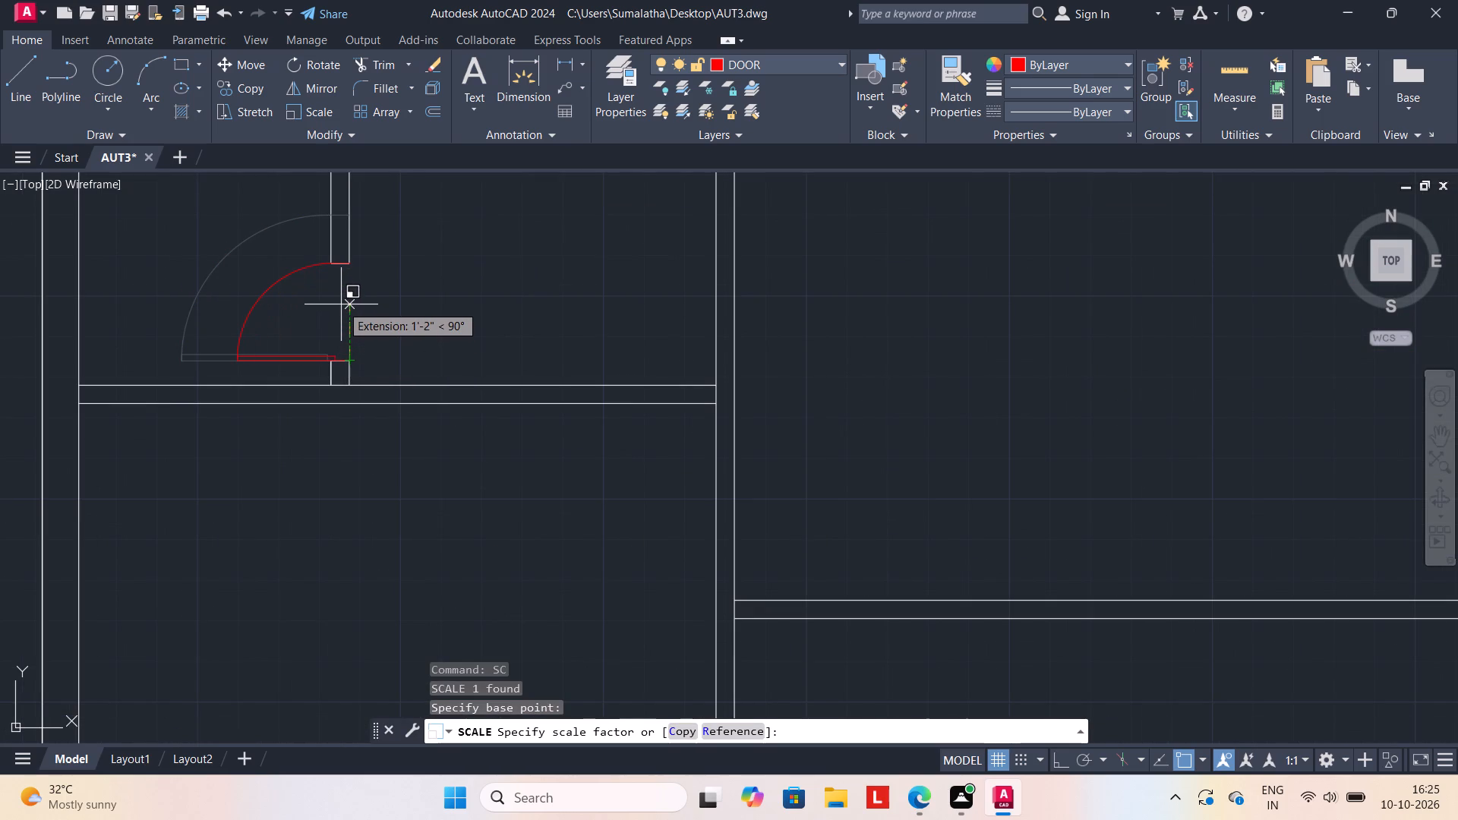
pyautogui.click(341, 305)
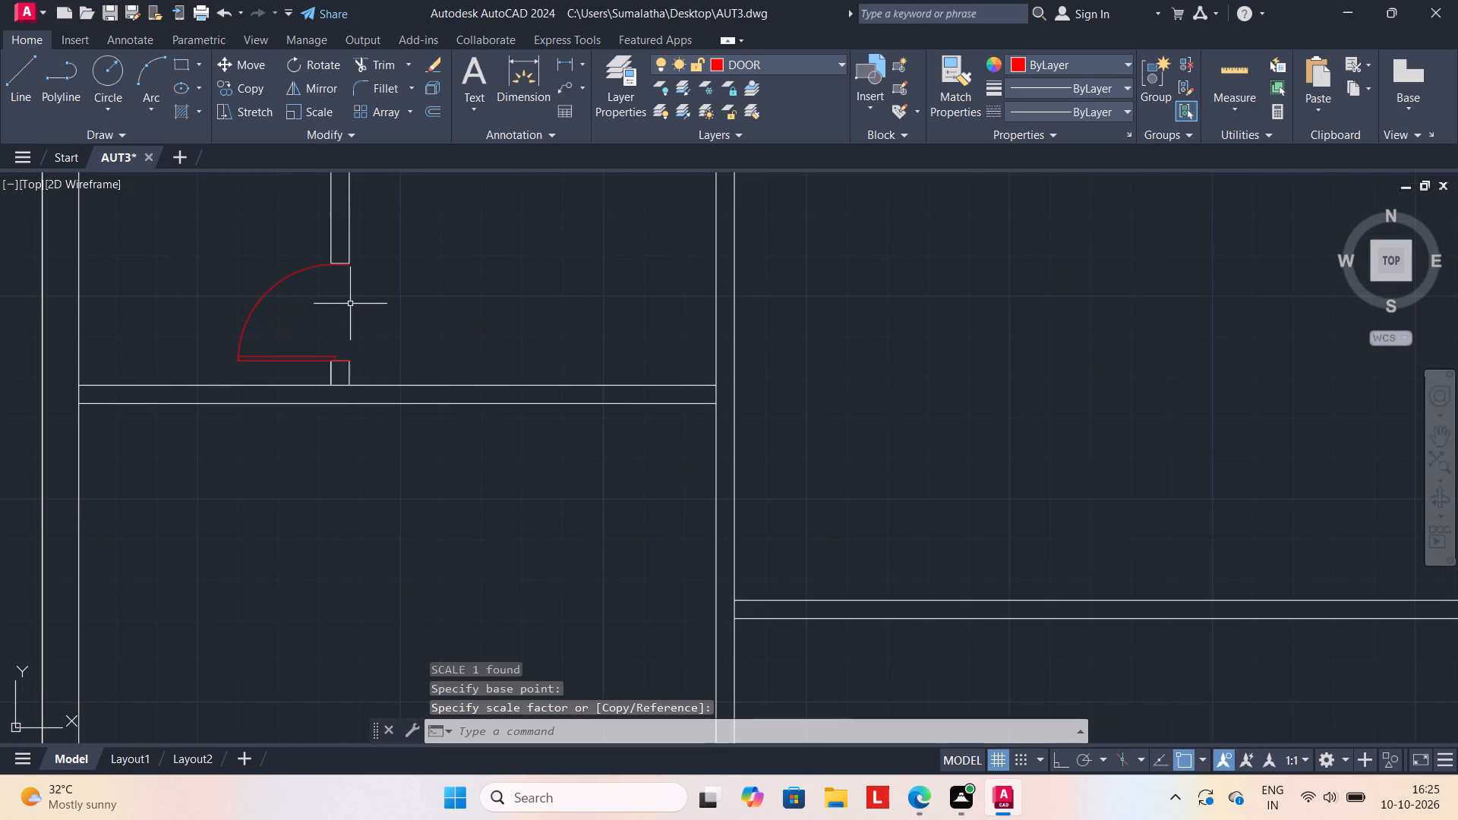
# Scale the northeast room's partition door down about its hinge-side jamb corner to fit that opening.
pyautogui.scroll(-2, 671, 286)
pyautogui.moveTo(891, 311); pyautogui.dragTo(680, 333, button='middle')
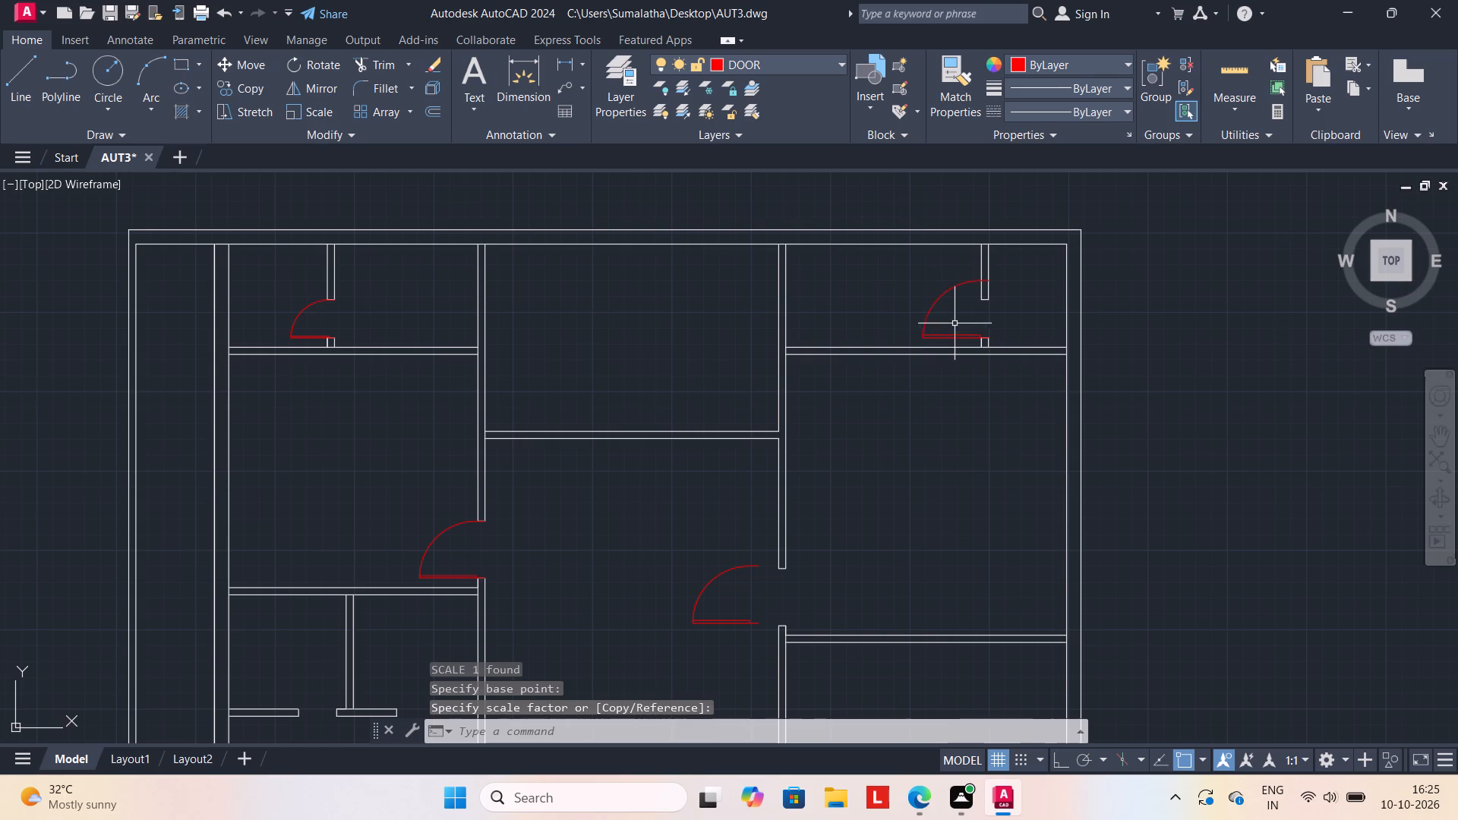
pyautogui.click(966, 336)
pyautogui.moveTo(964, 314); pyautogui.dragTo(864, 377, button='middle')
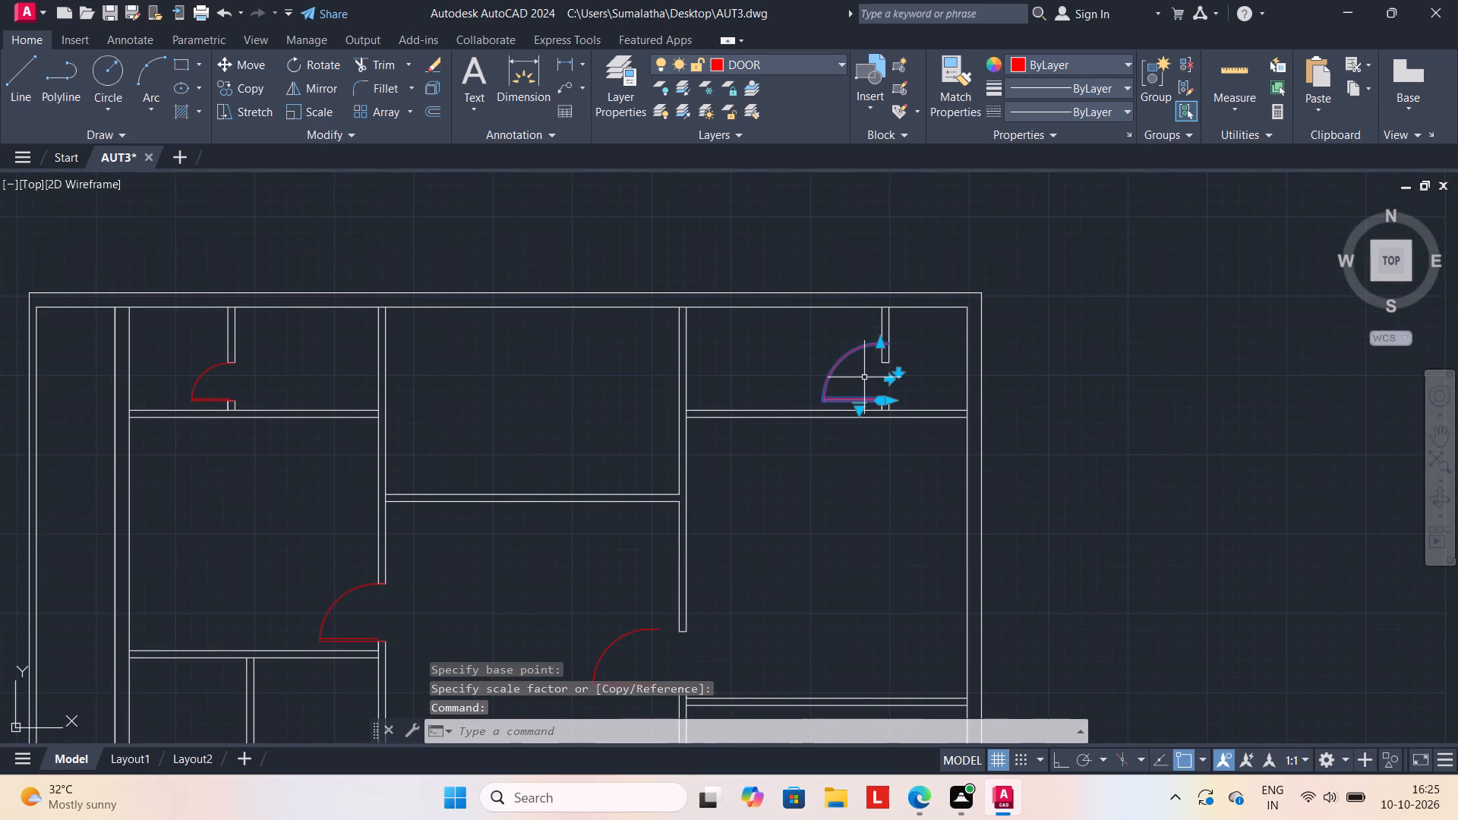
pyautogui.write('SC')
pyautogui.press('Return')
pyautogui.scroll(2, 904, 380)
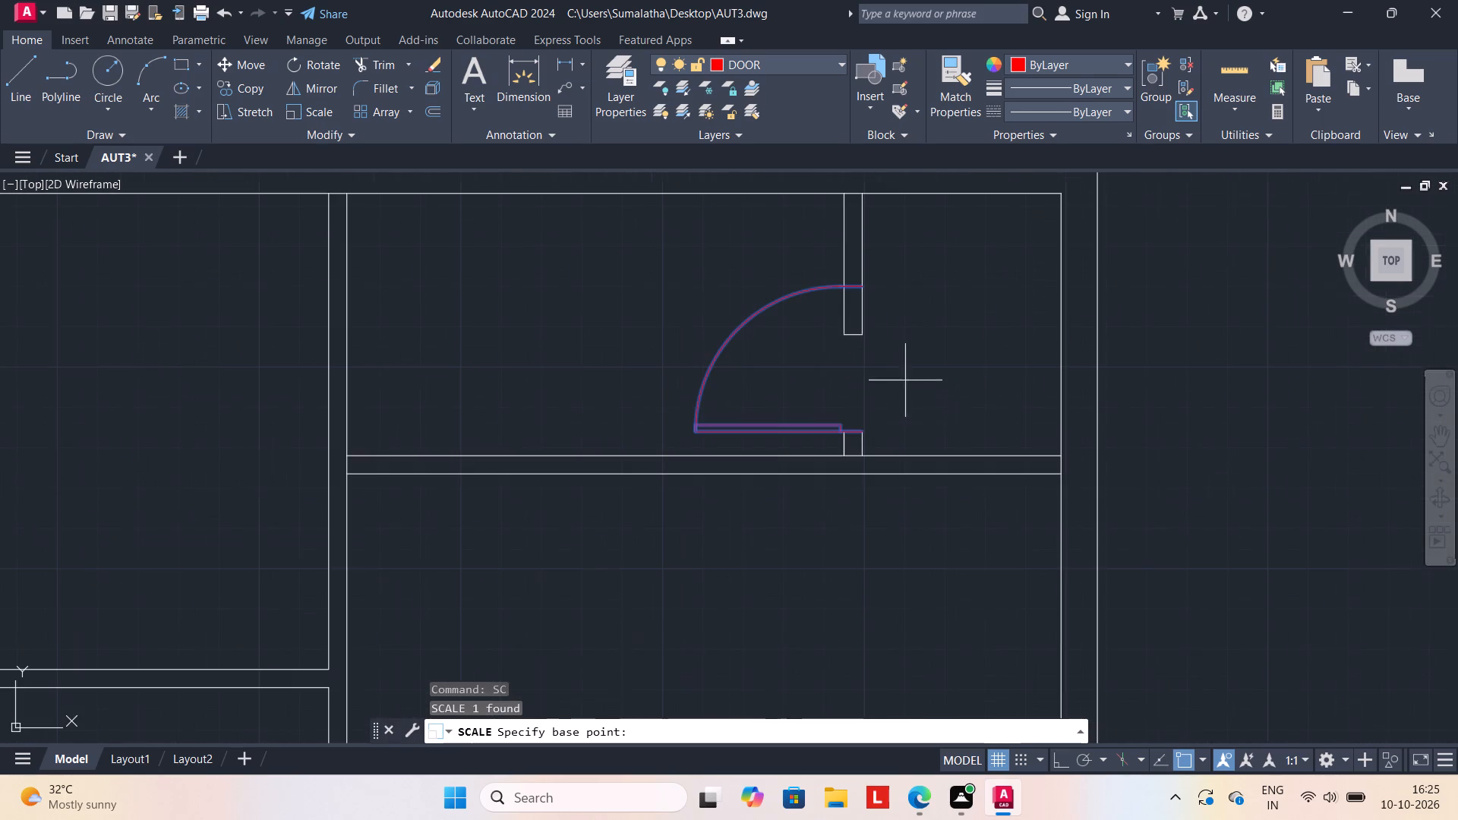
pyautogui.click(861, 434)
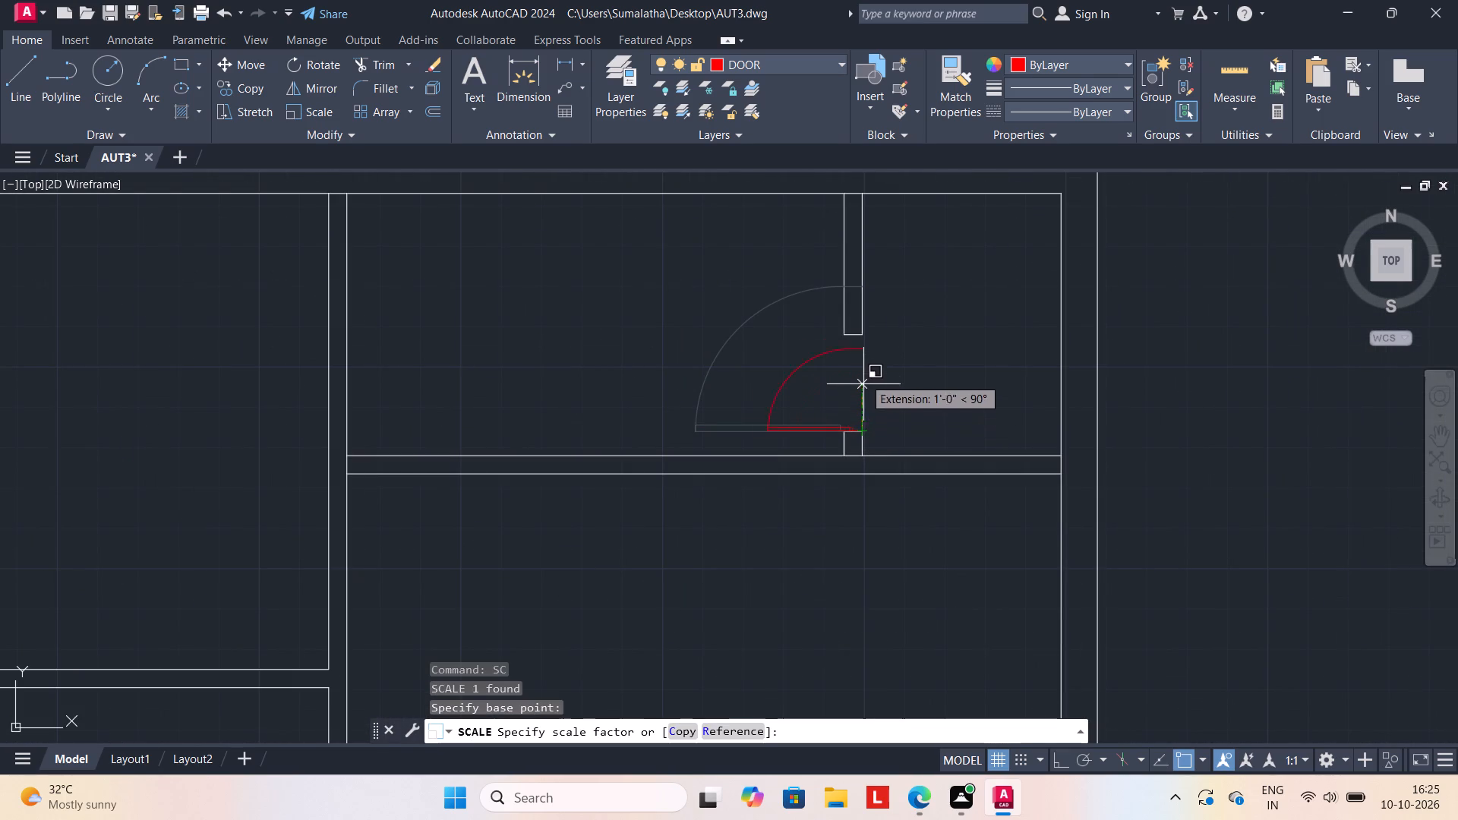
pyautogui.click(862, 376)
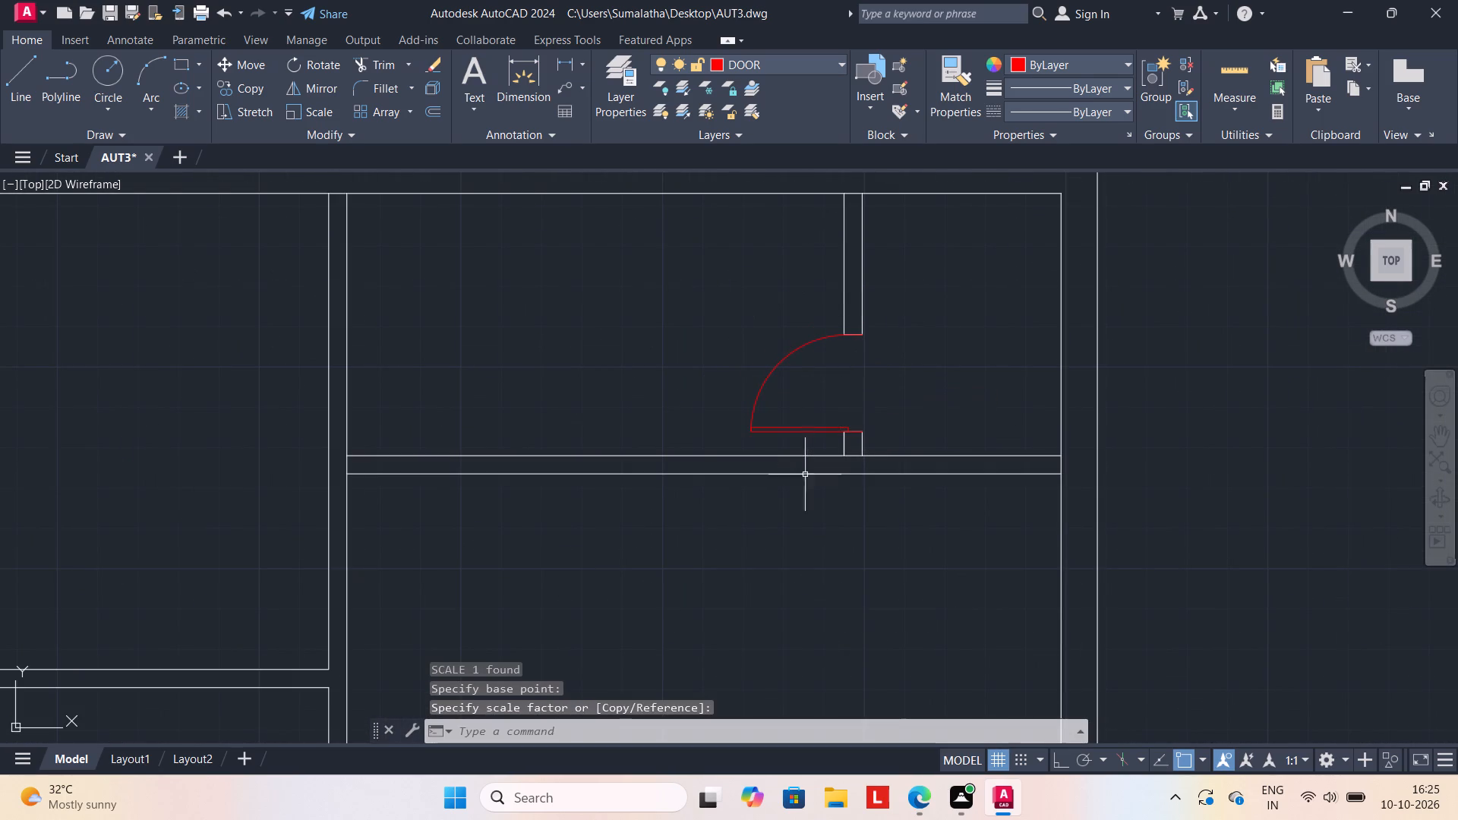
# Flip the loose door beside the east-middle wall's northern opening so that it swings toward the east.
pyautogui.scroll(-3, 796, 489)
pyautogui.moveTo(784, 534); pyautogui.dragTo(777, 356, button='middle')
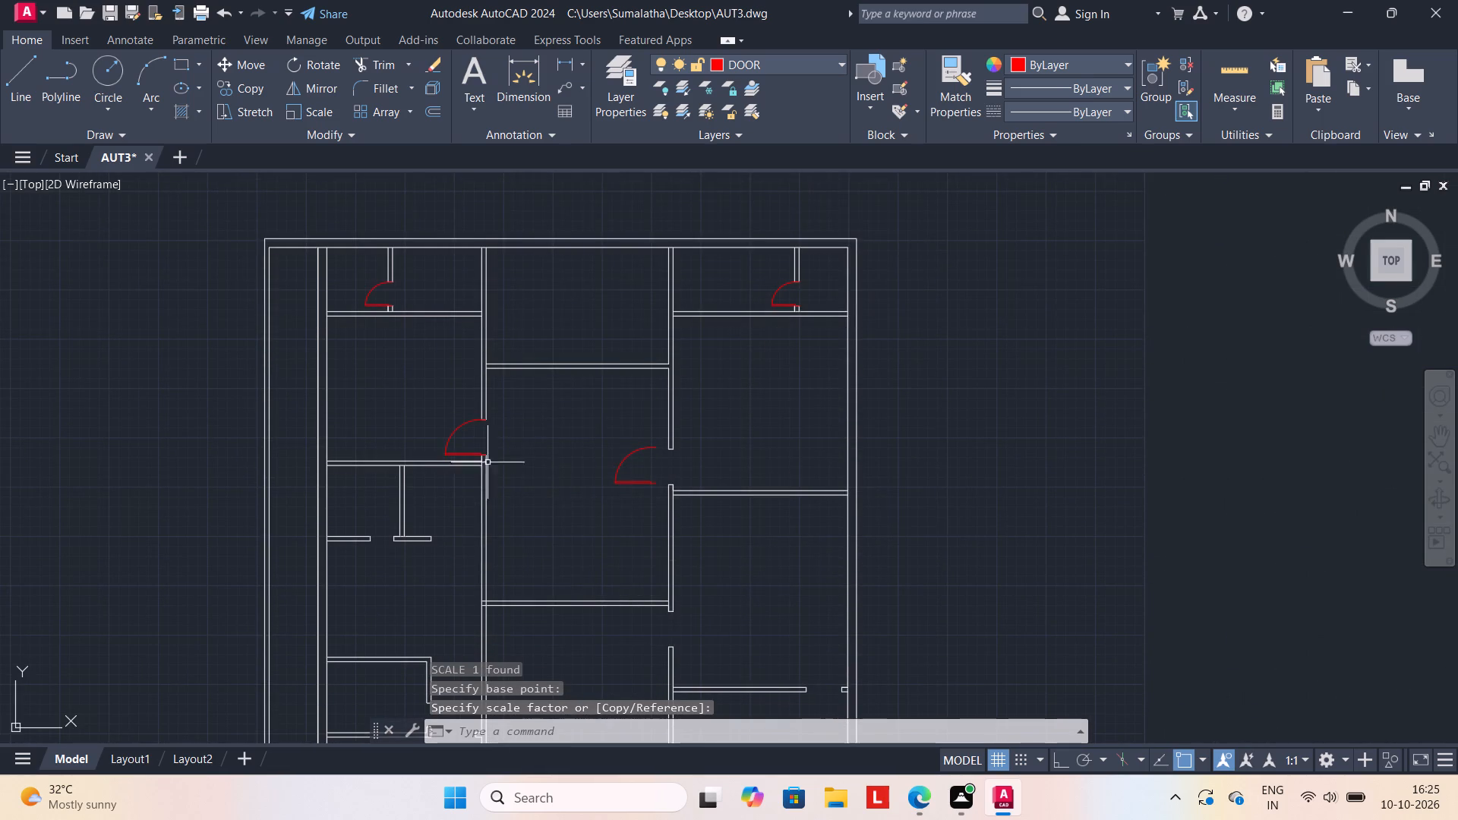
pyautogui.moveTo(596, 506); pyautogui.dragTo(596, 434, button='middle')
pyautogui.click(645, 412)
pyautogui.scroll(2, 645, 405)
pyautogui.click(667, 389)
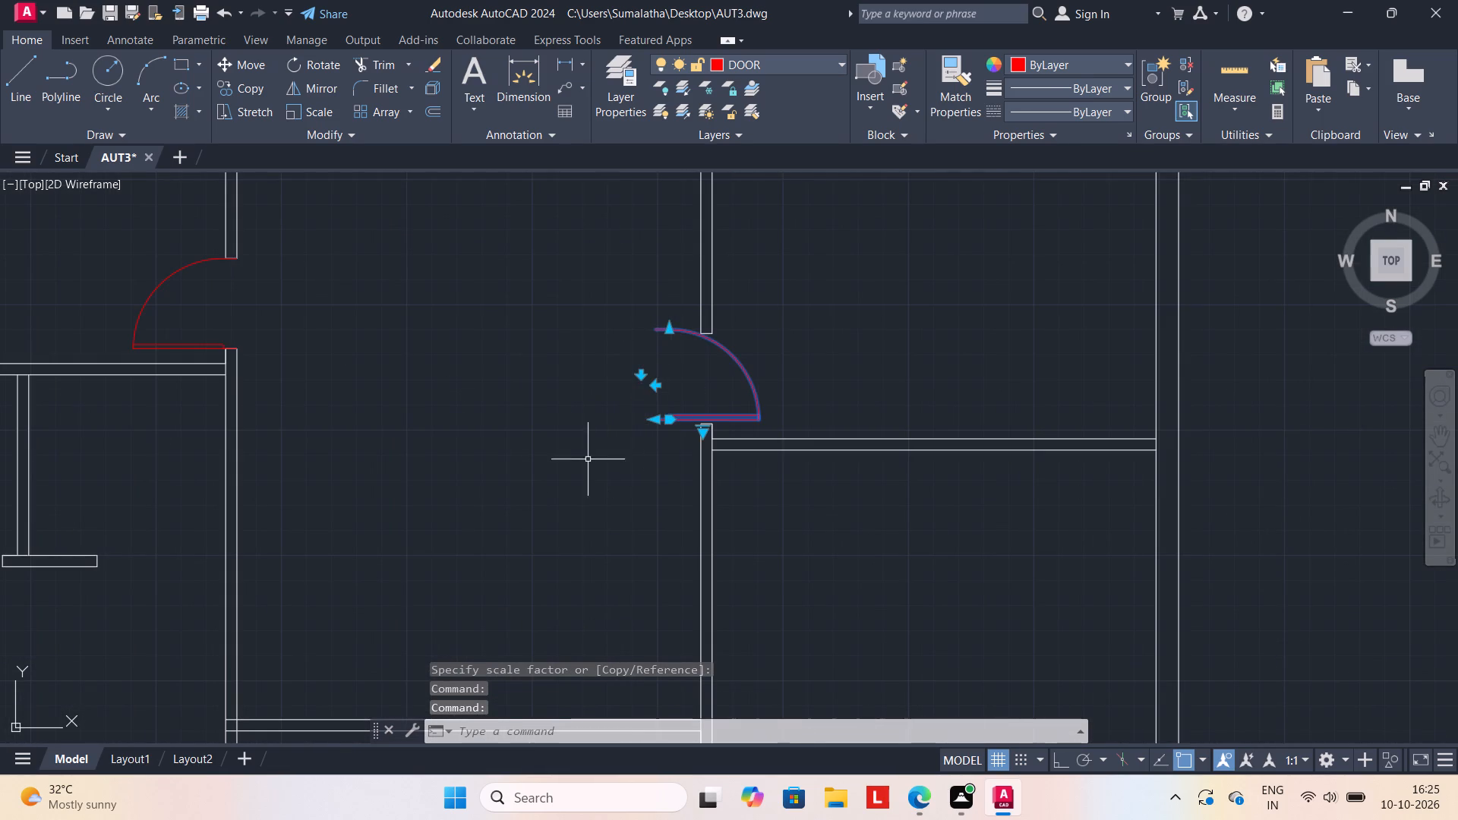
pyautogui.click(588, 459)
pyautogui.press('Escape')
pyautogui.press('Escape')
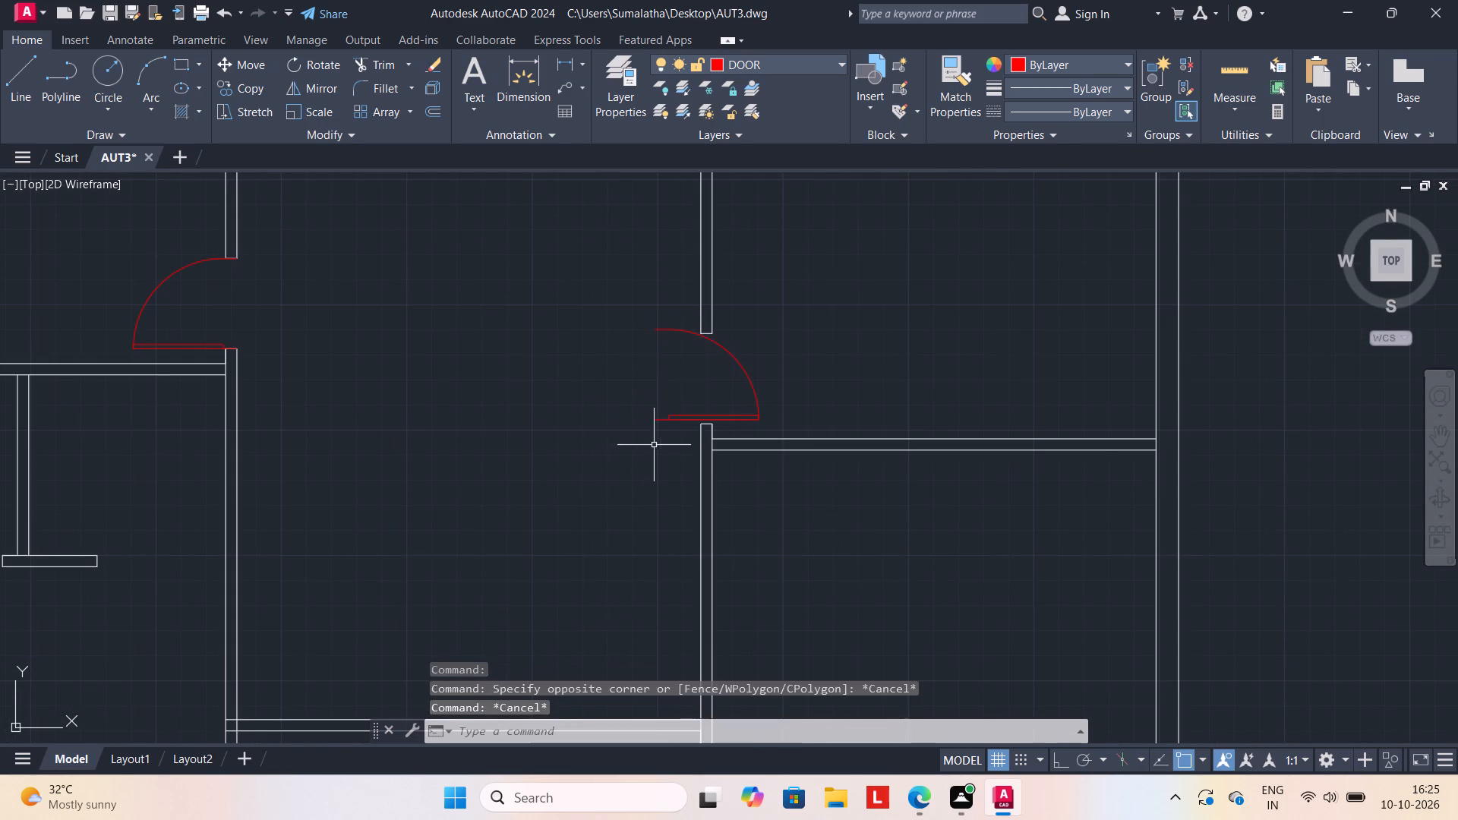
# Move the flipped door by its hinge-side corner to the west corner of the south jamb in the east-middle wall's northern opening.
pyautogui.click(667, 415)
pyautogui.press('m')
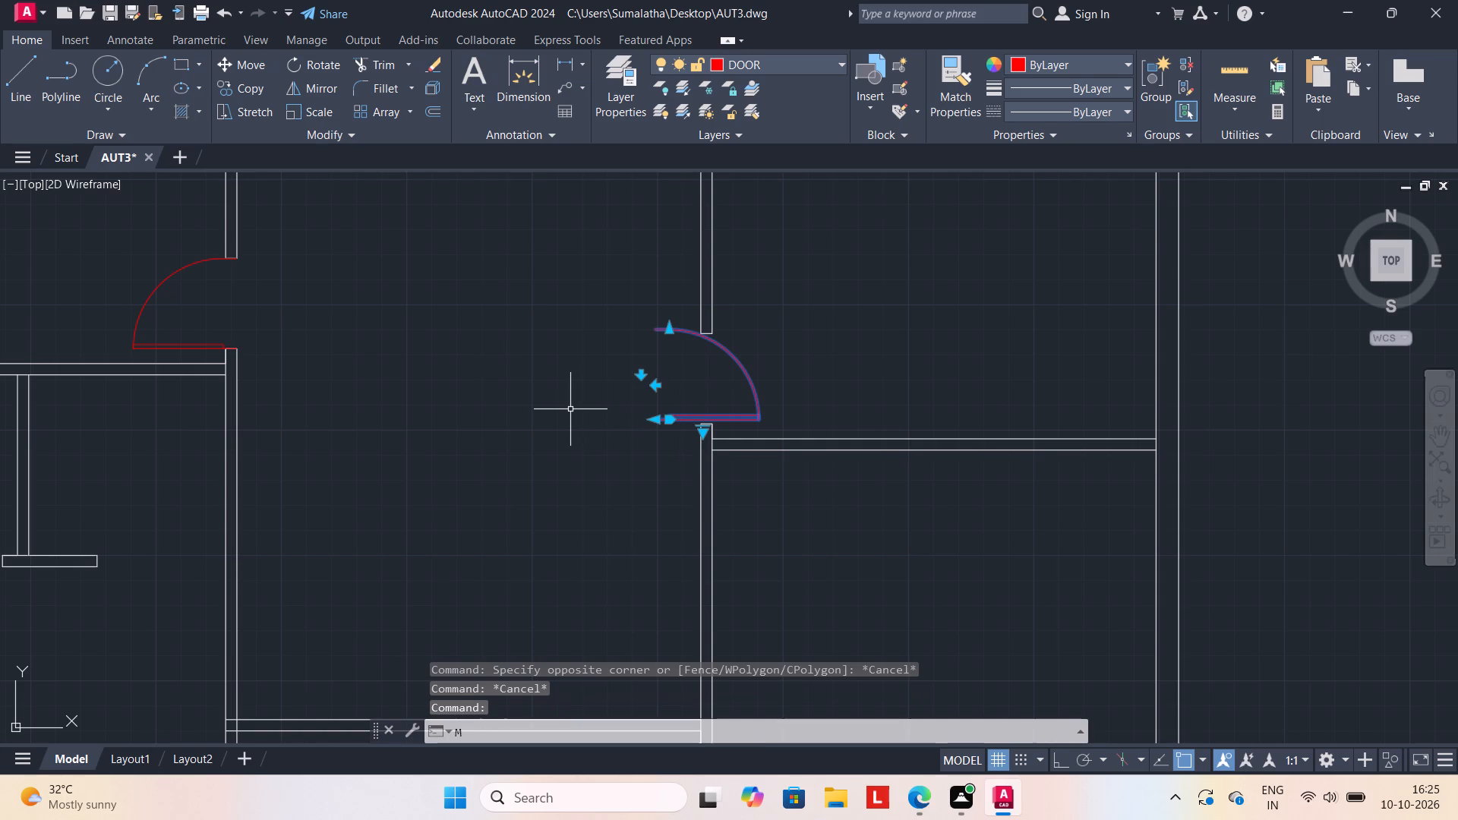
pyautogui.press('Return')
pyautogui.scroll(2, 596, 421)
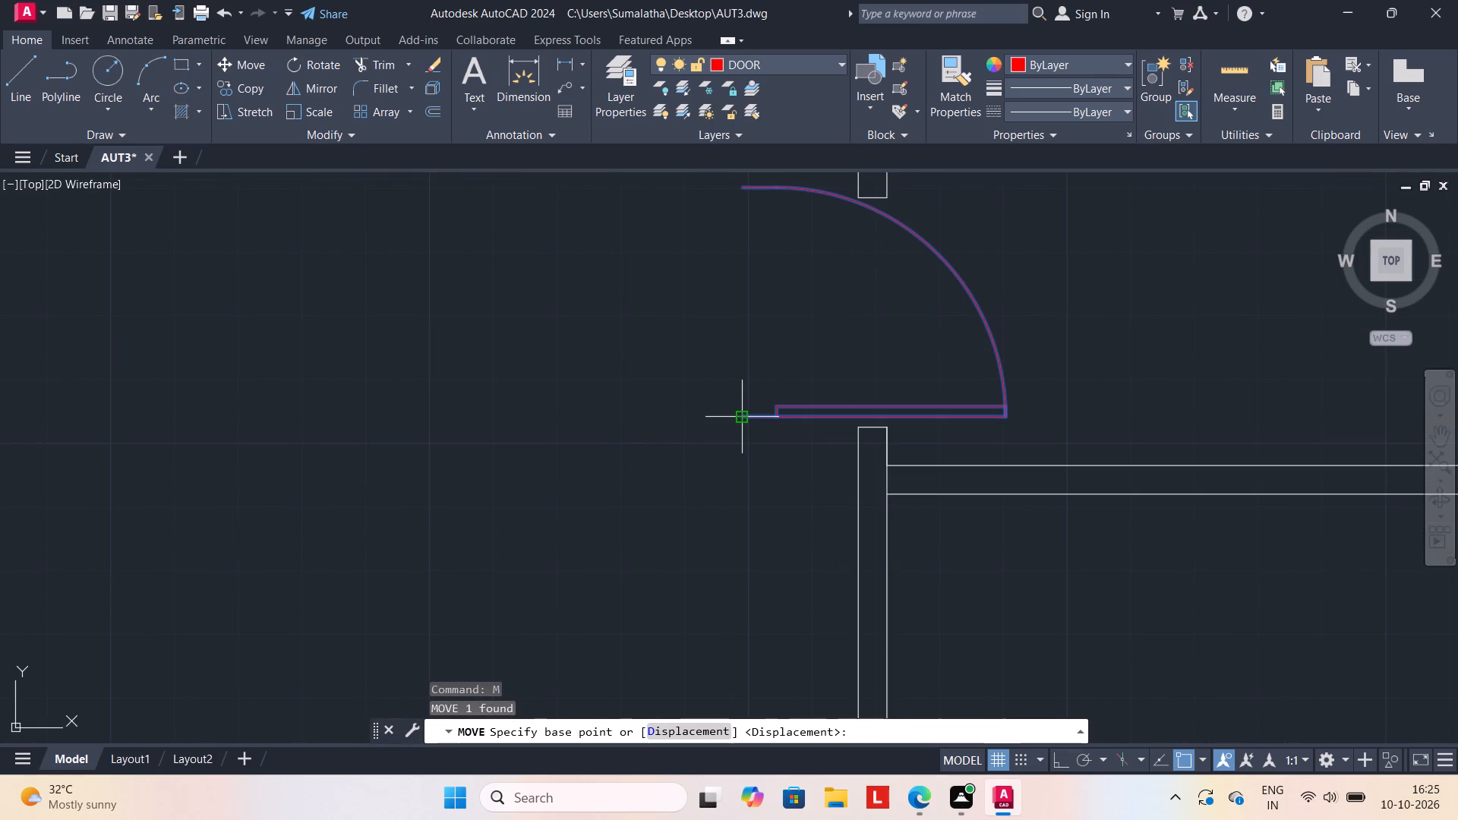
pyautogui.click(739, 415)
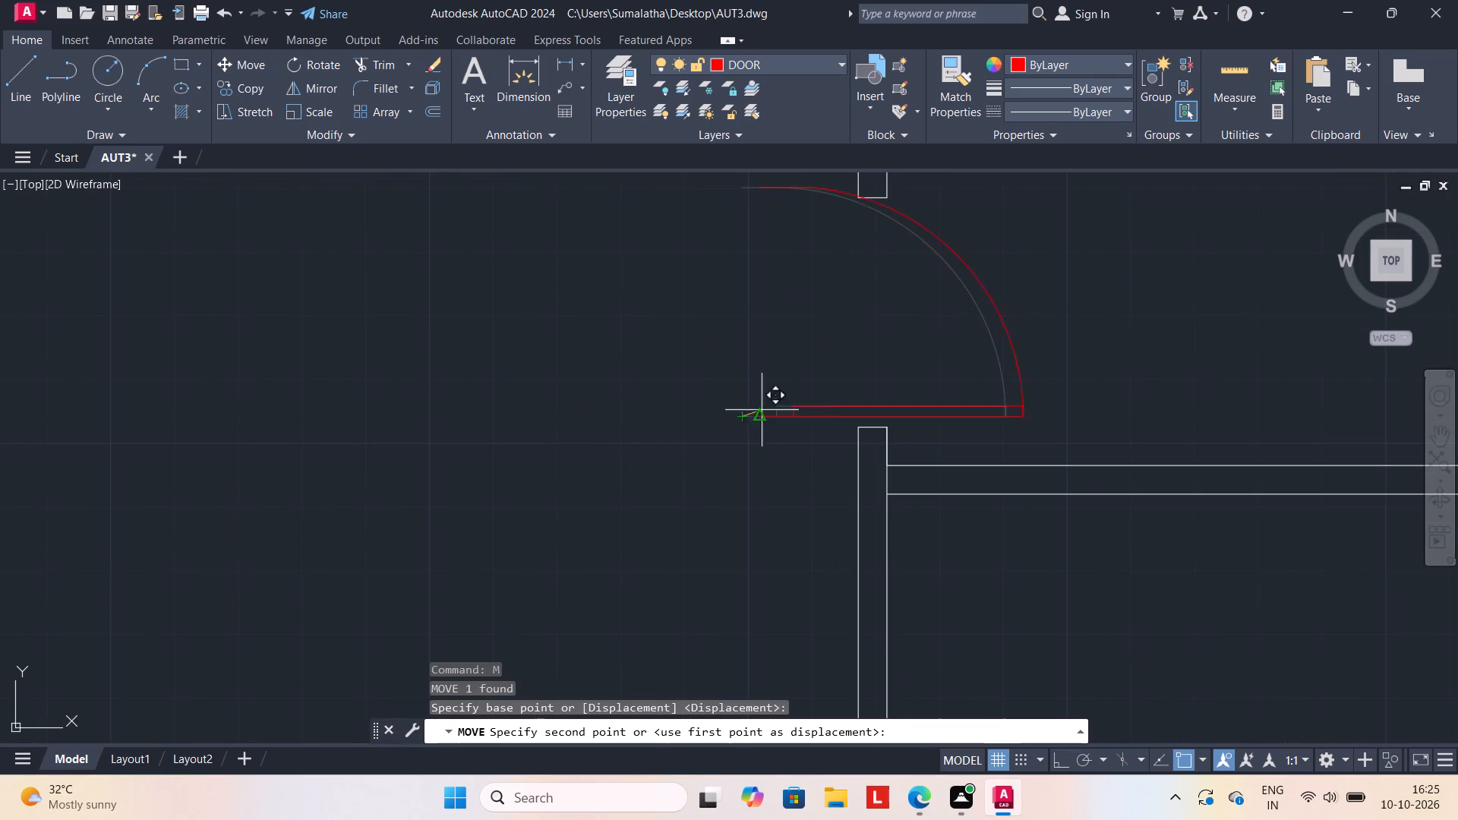
pyautogui.click(856, 426)
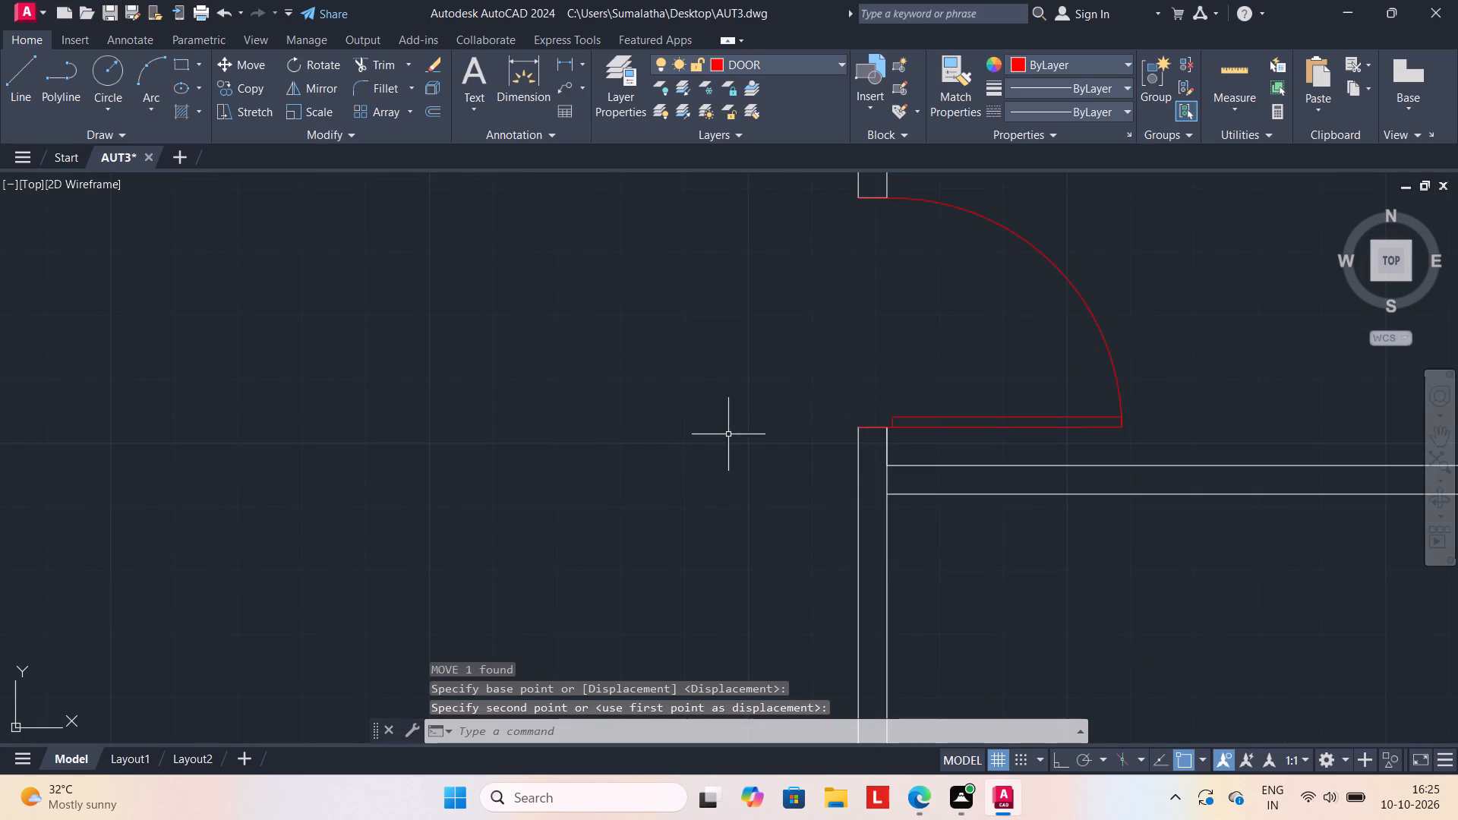
pyautogui.scroll(-3, 699, 434)
pyautogui.moveTo(684, 437); pyautogui.dragTo(690, 361, button='middle')
pyautogui.scroll(-1, 690, 361)
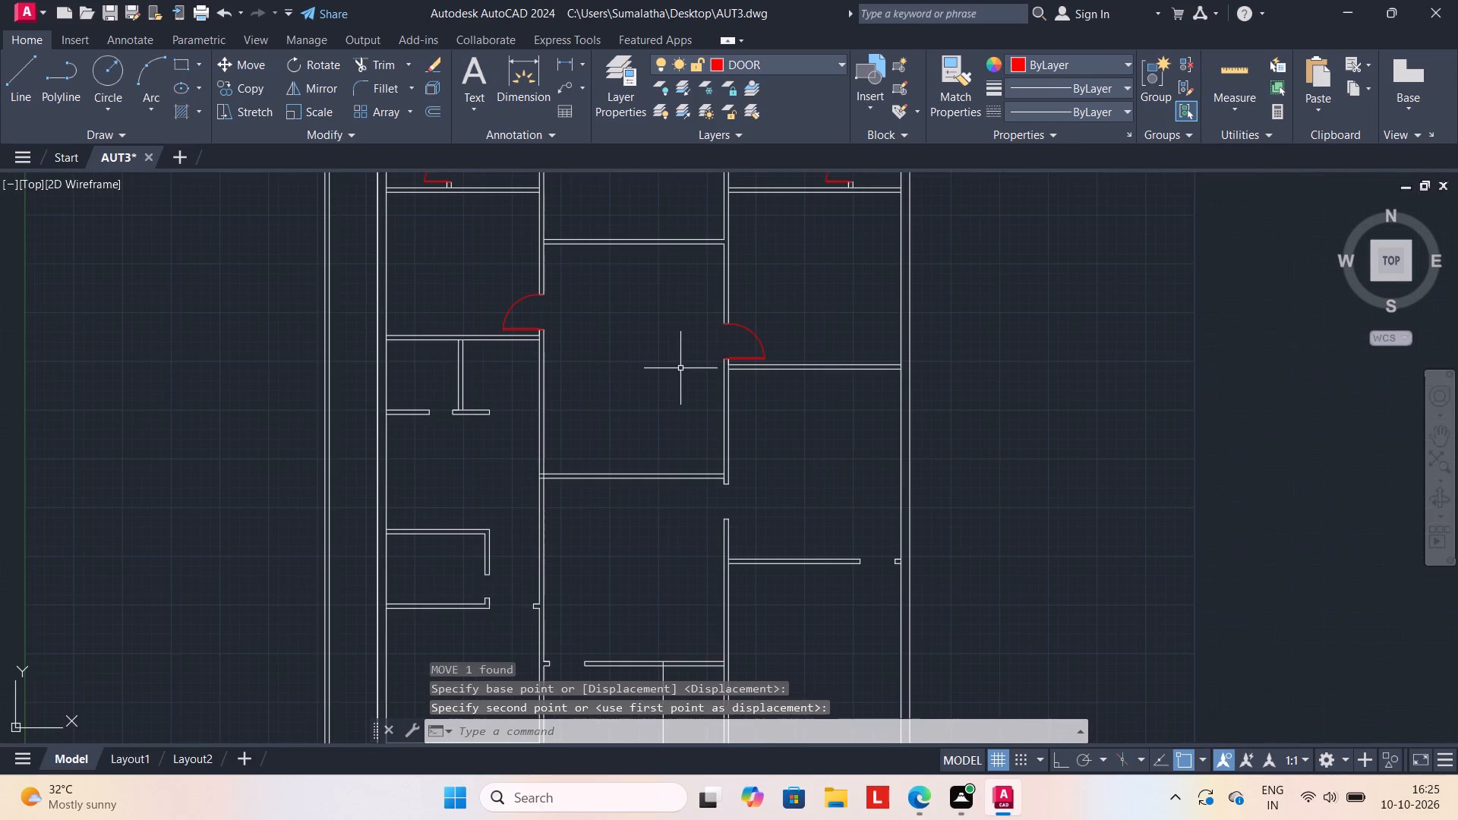
pyautogui.press('Escape')
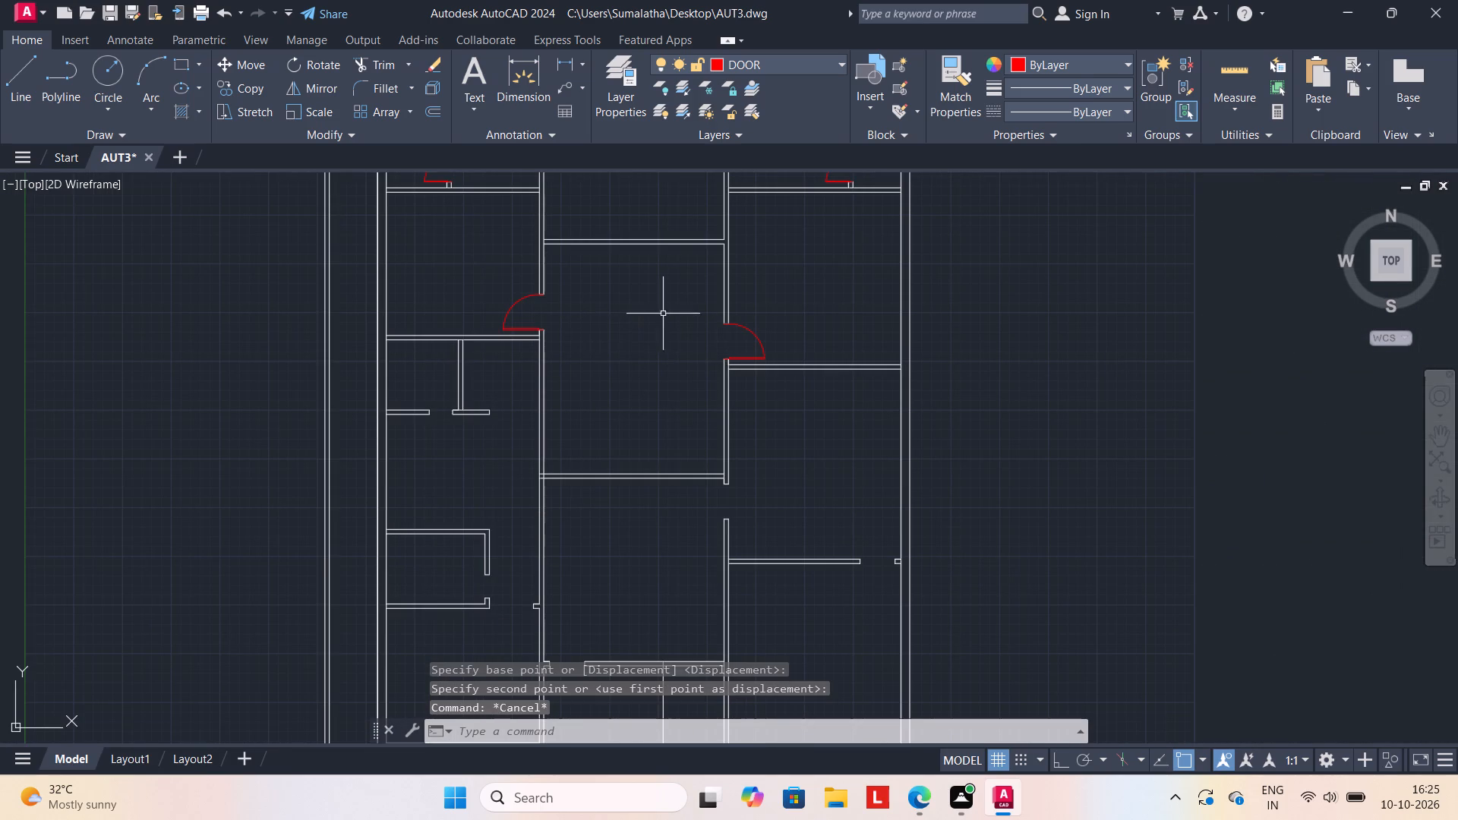
# Copy the east-middle wall's door into the west column, just south of the opening in the horizontal wall below the small partitioned room.
pyautogui.click(748, 358)
pyautogui.write('CO')
pyautogui.press('Return')
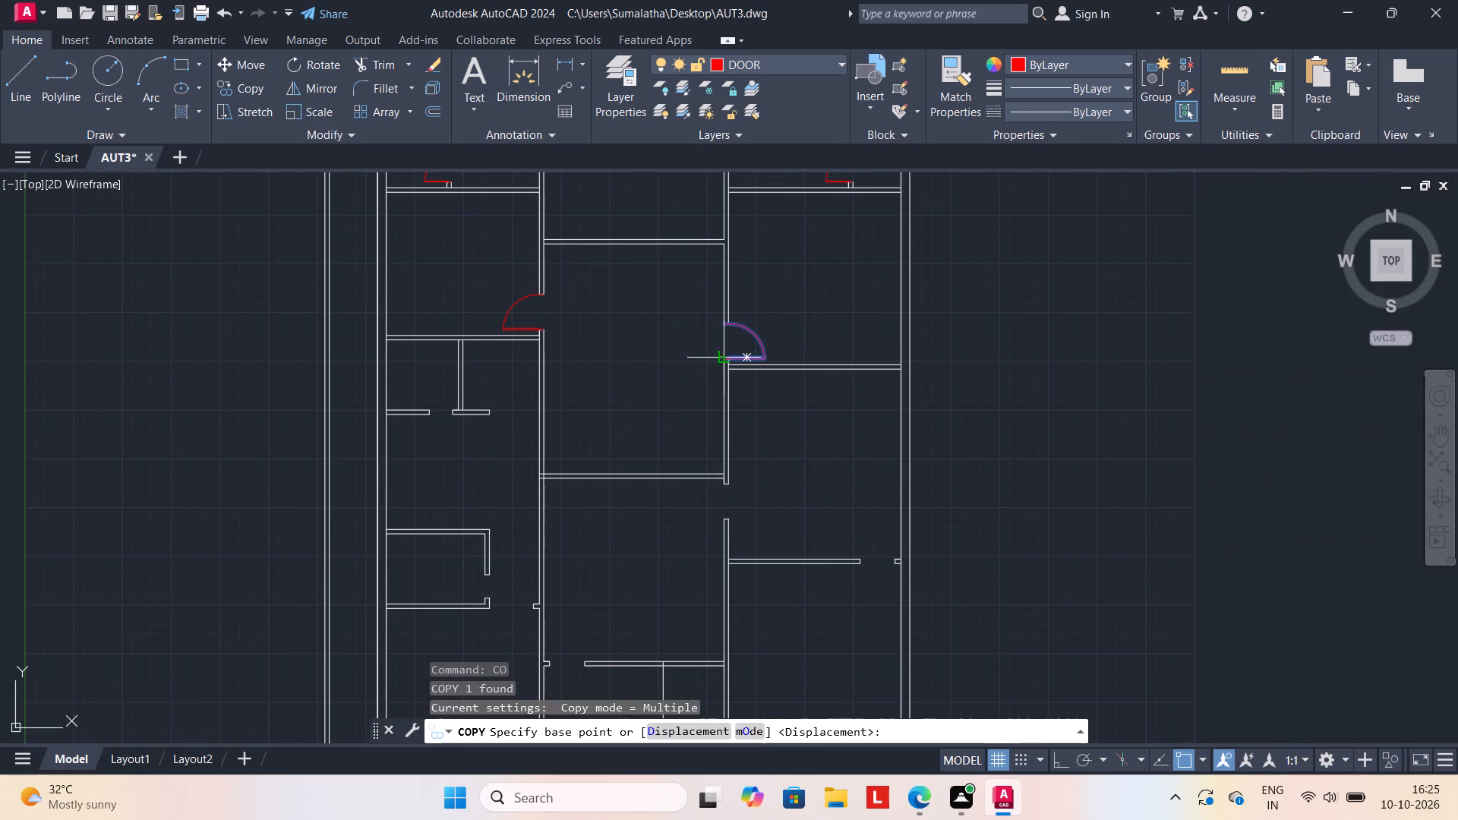
pyautogui.click(730, 354)
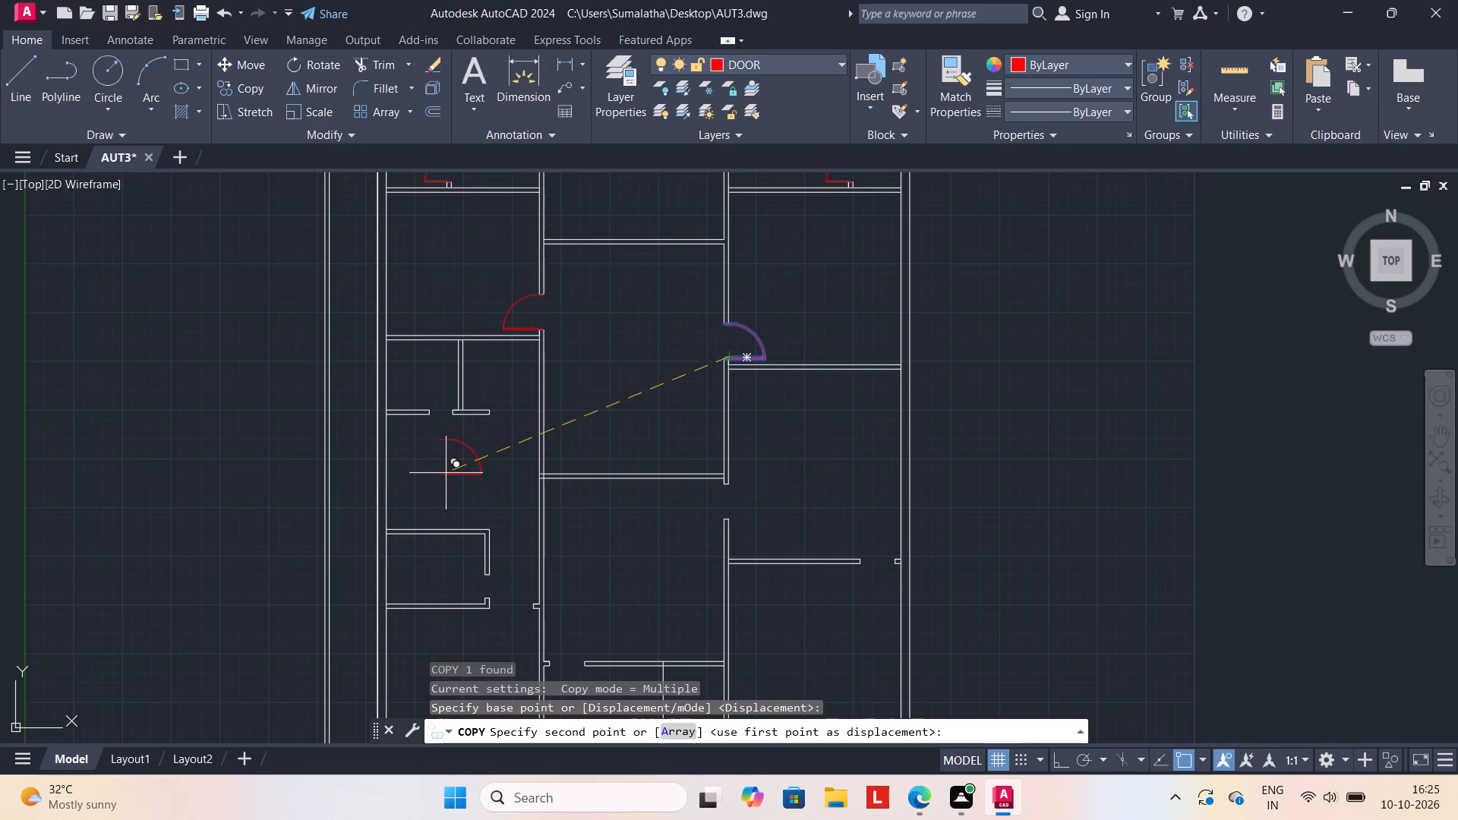
pyautogui.click(446, 473)
pyautogui.press('Escape')
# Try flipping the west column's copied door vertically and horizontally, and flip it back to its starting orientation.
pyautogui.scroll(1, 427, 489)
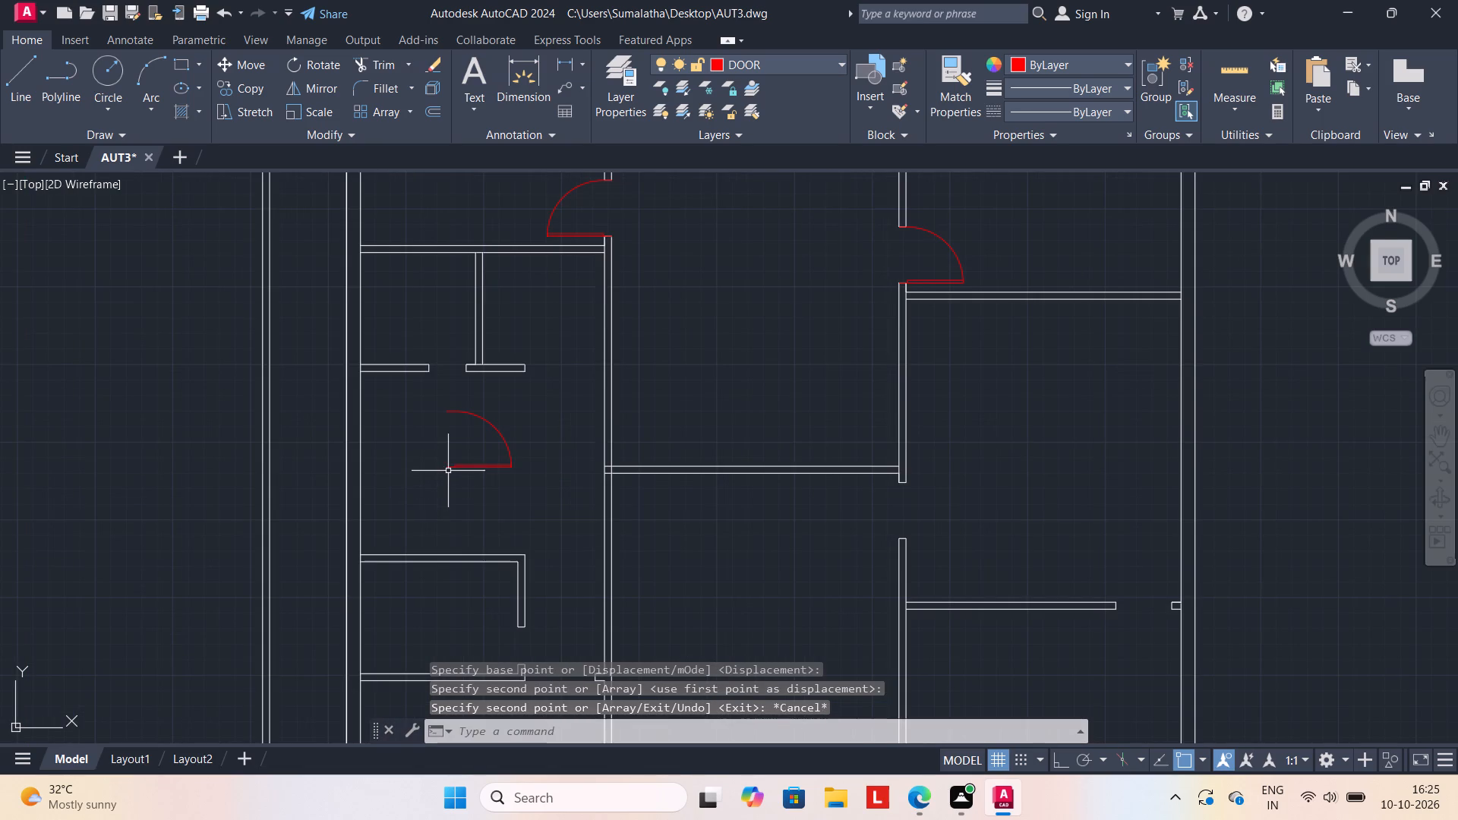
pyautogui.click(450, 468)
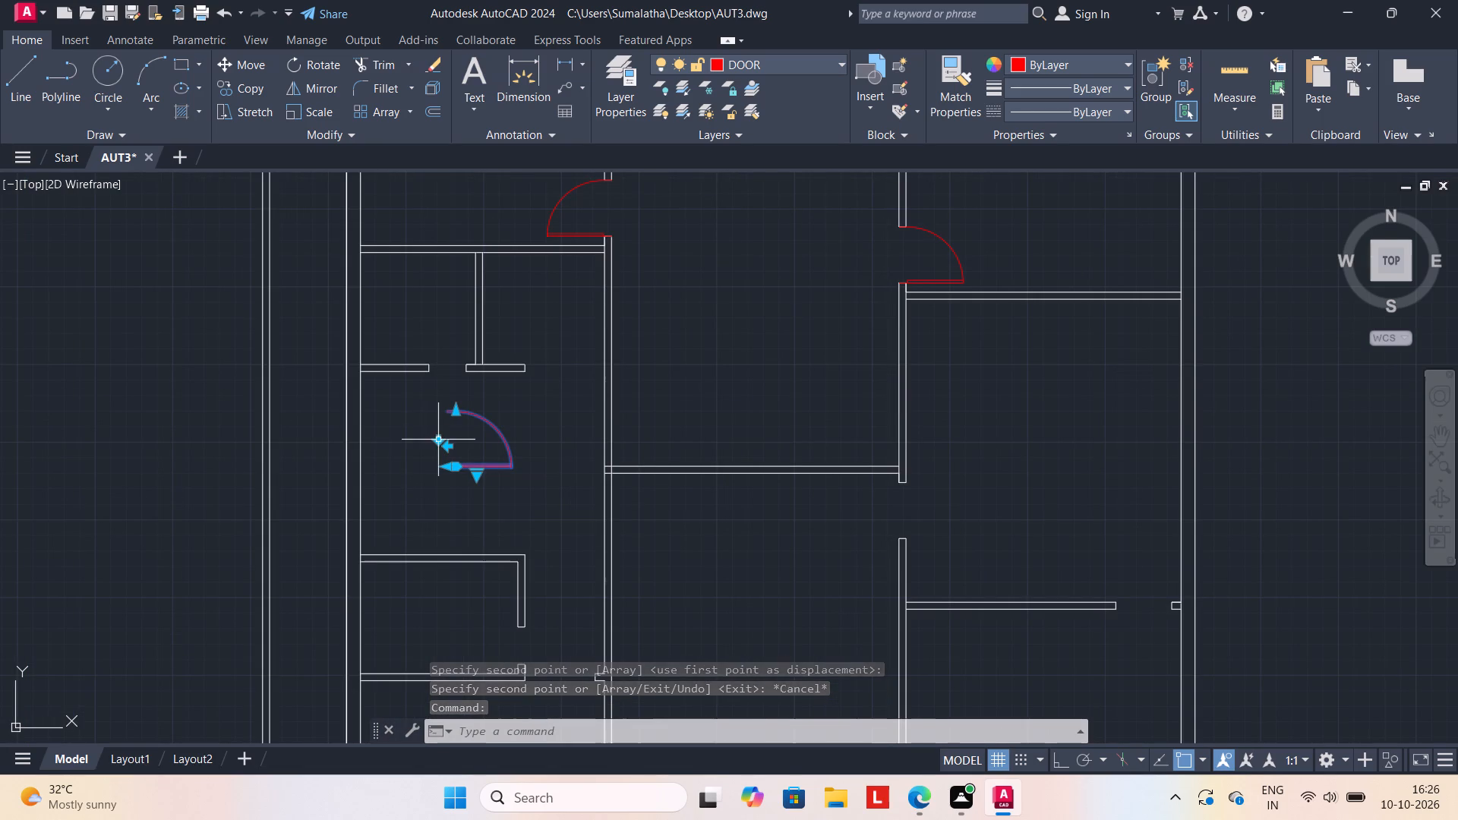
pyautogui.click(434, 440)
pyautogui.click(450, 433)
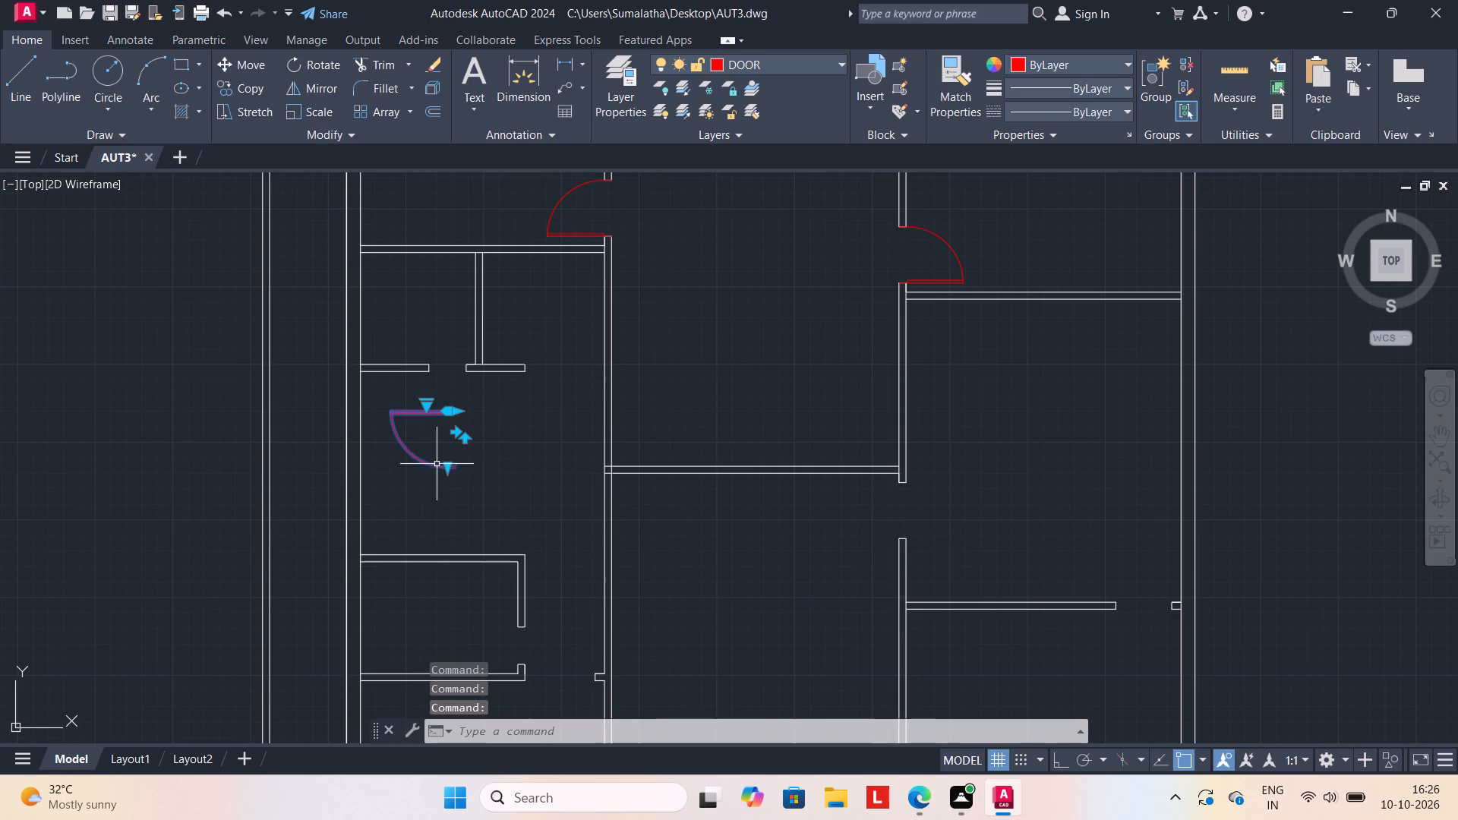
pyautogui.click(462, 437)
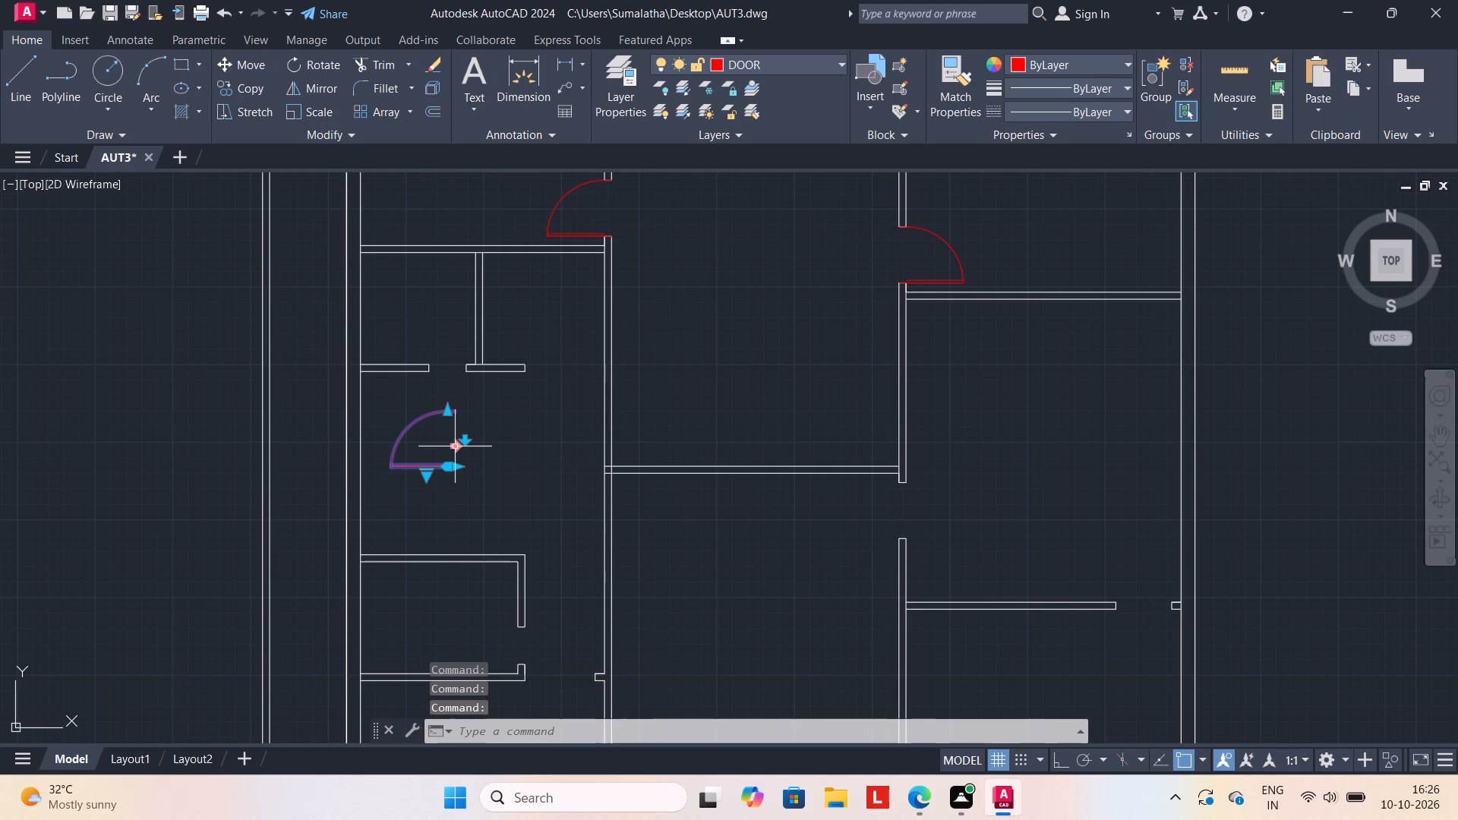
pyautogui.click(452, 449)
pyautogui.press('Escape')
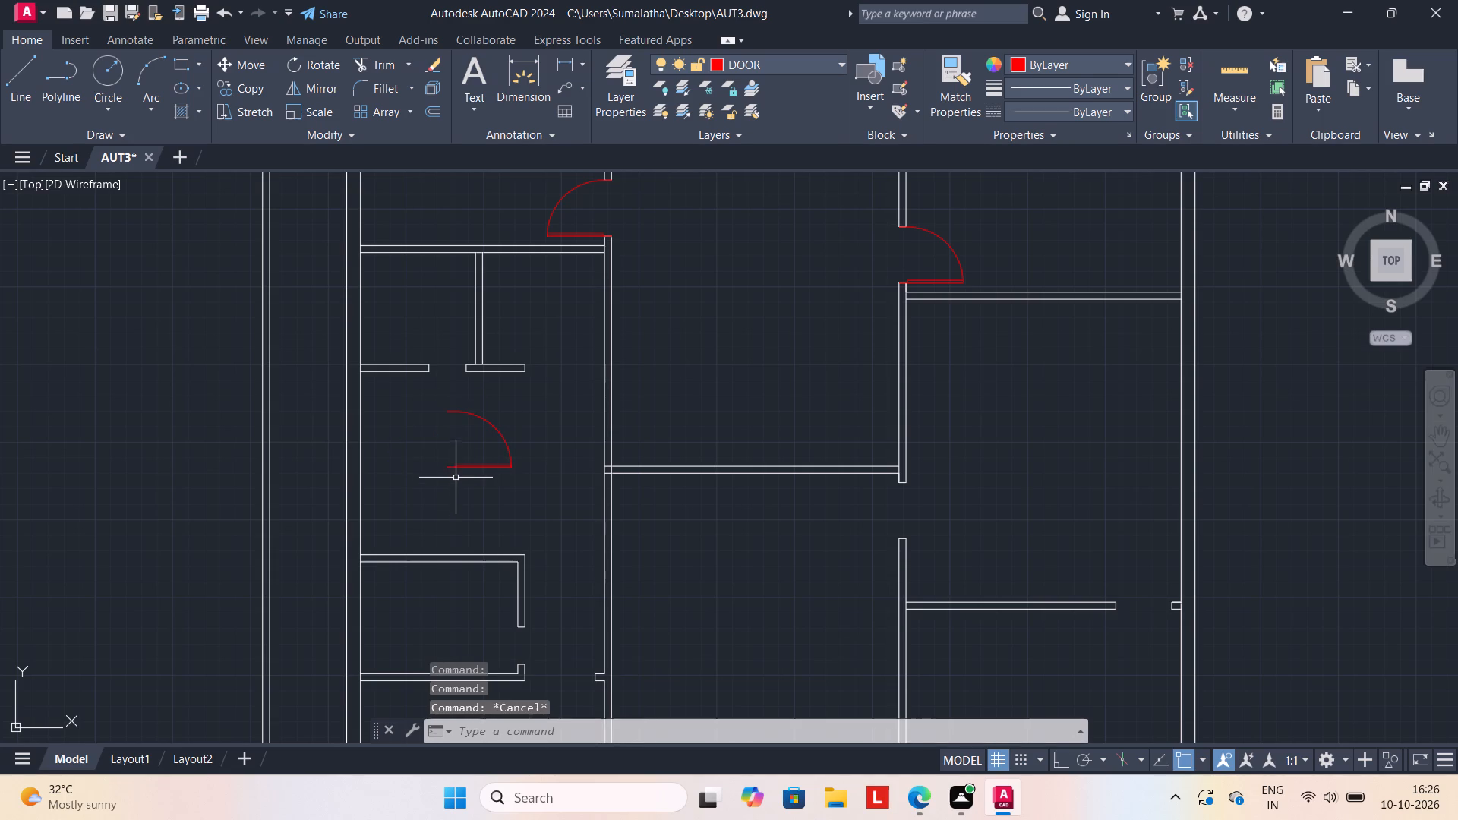
# Rotate the west column's copied door about 90° counterclockwise around its hinge-side corner.
pyautogui.click(467, 467)
pyautogui.write('RO')
pyautogui.press('Return')
pyautogui.scroll(2, 377, 464)
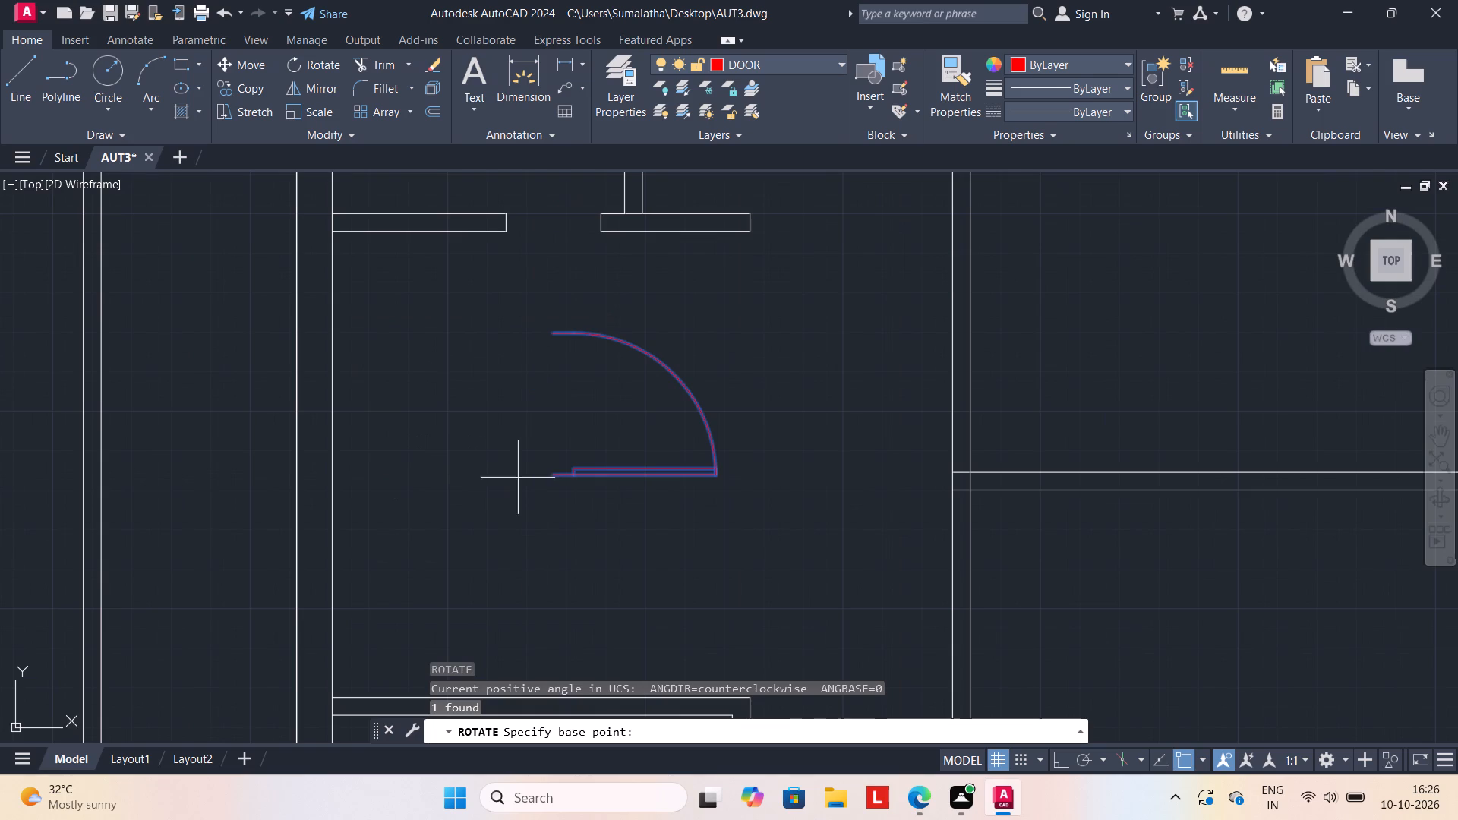
pyautogui.click(552, 474)
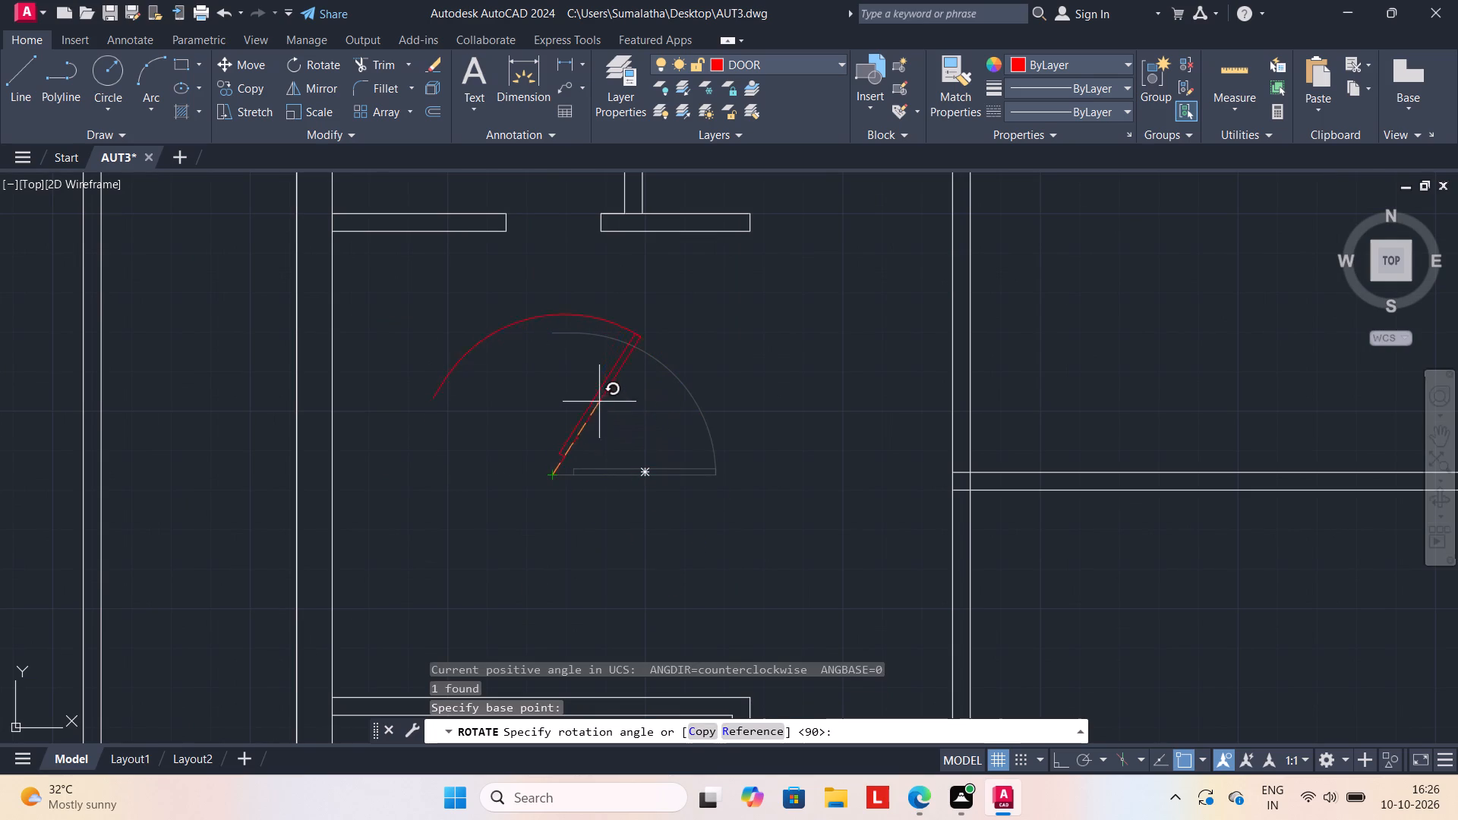
pyautogui.click(551, 368)
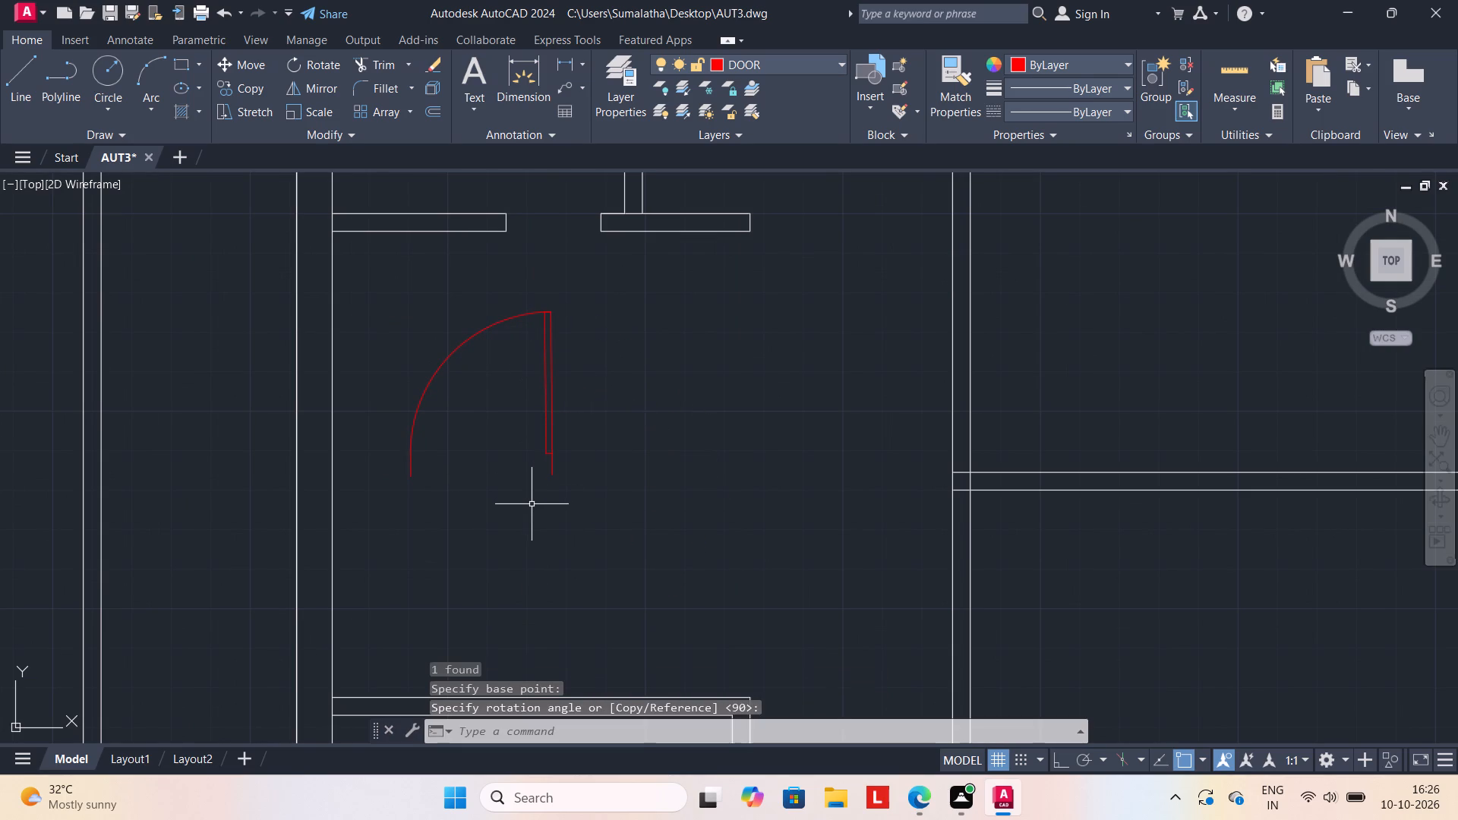
pyautogui.press('Escape')
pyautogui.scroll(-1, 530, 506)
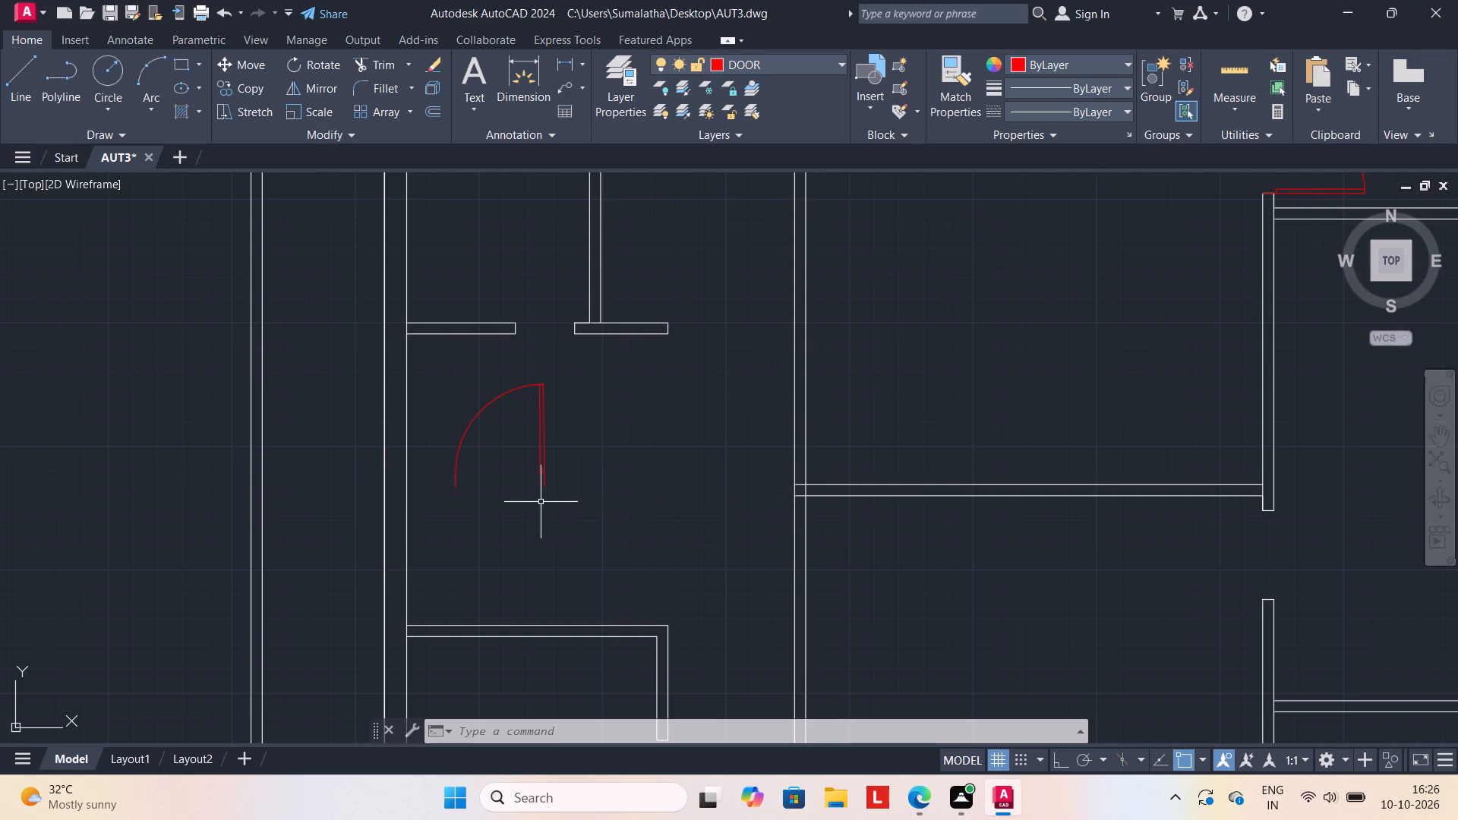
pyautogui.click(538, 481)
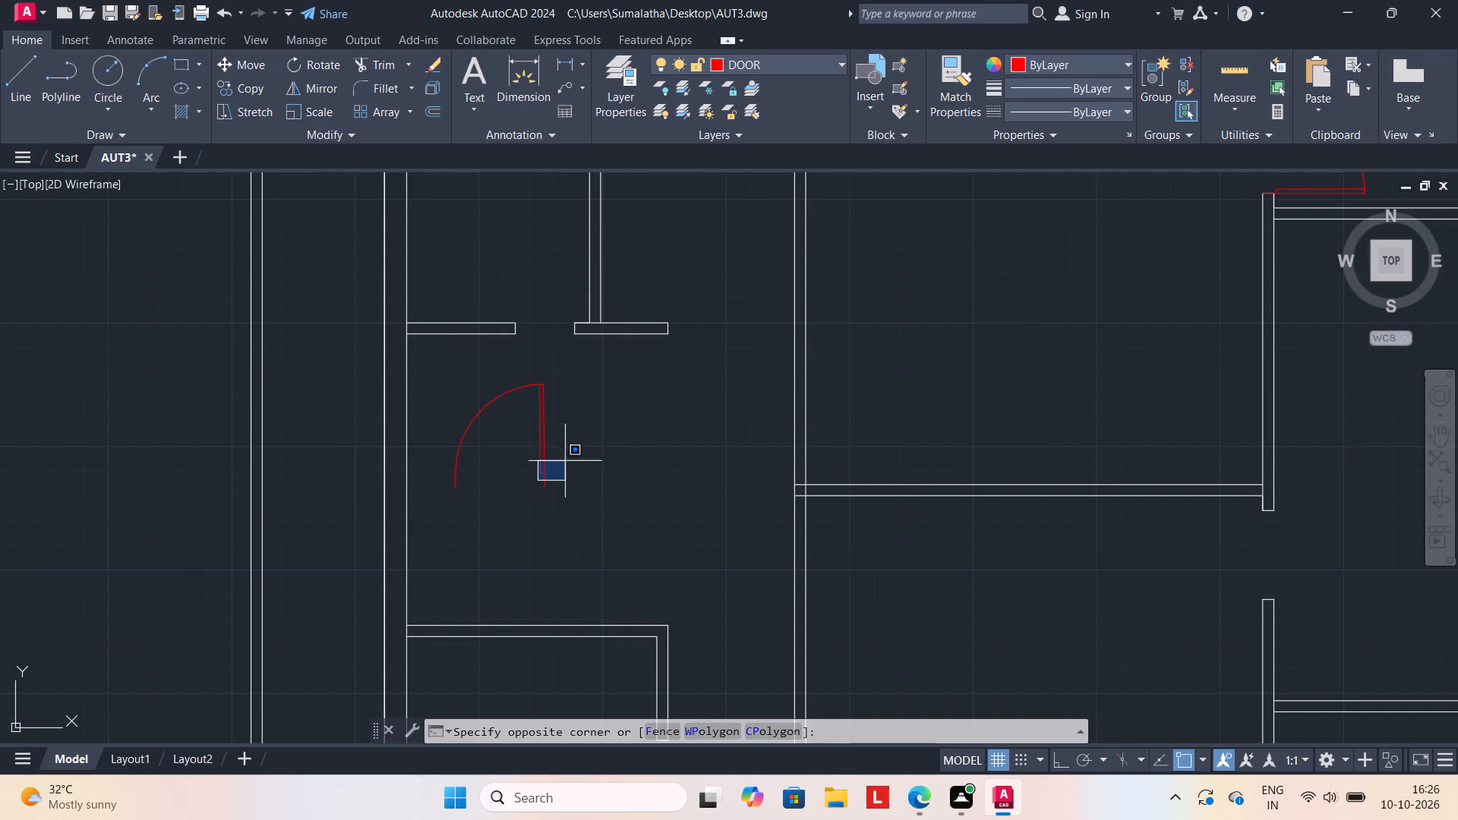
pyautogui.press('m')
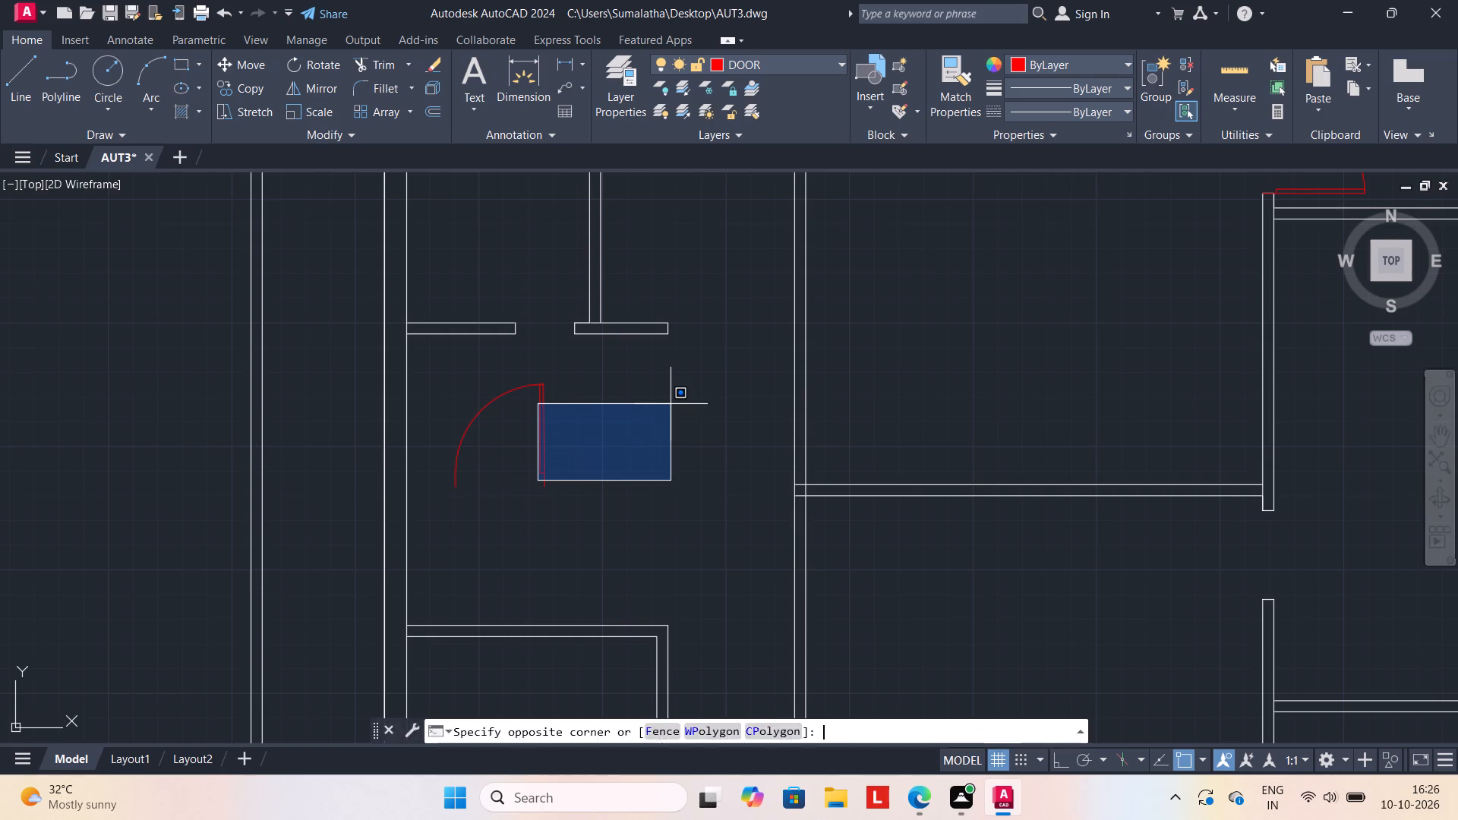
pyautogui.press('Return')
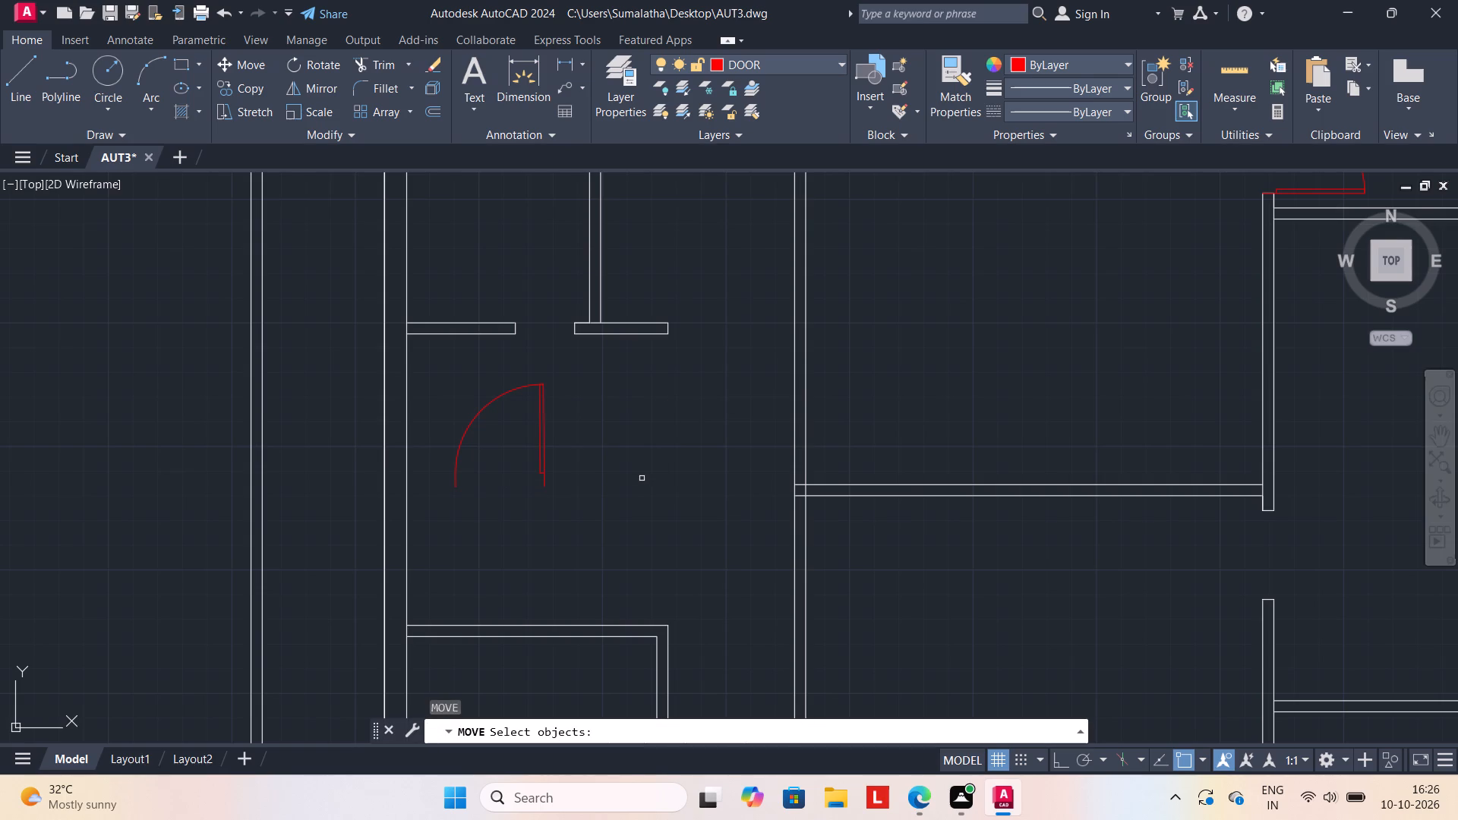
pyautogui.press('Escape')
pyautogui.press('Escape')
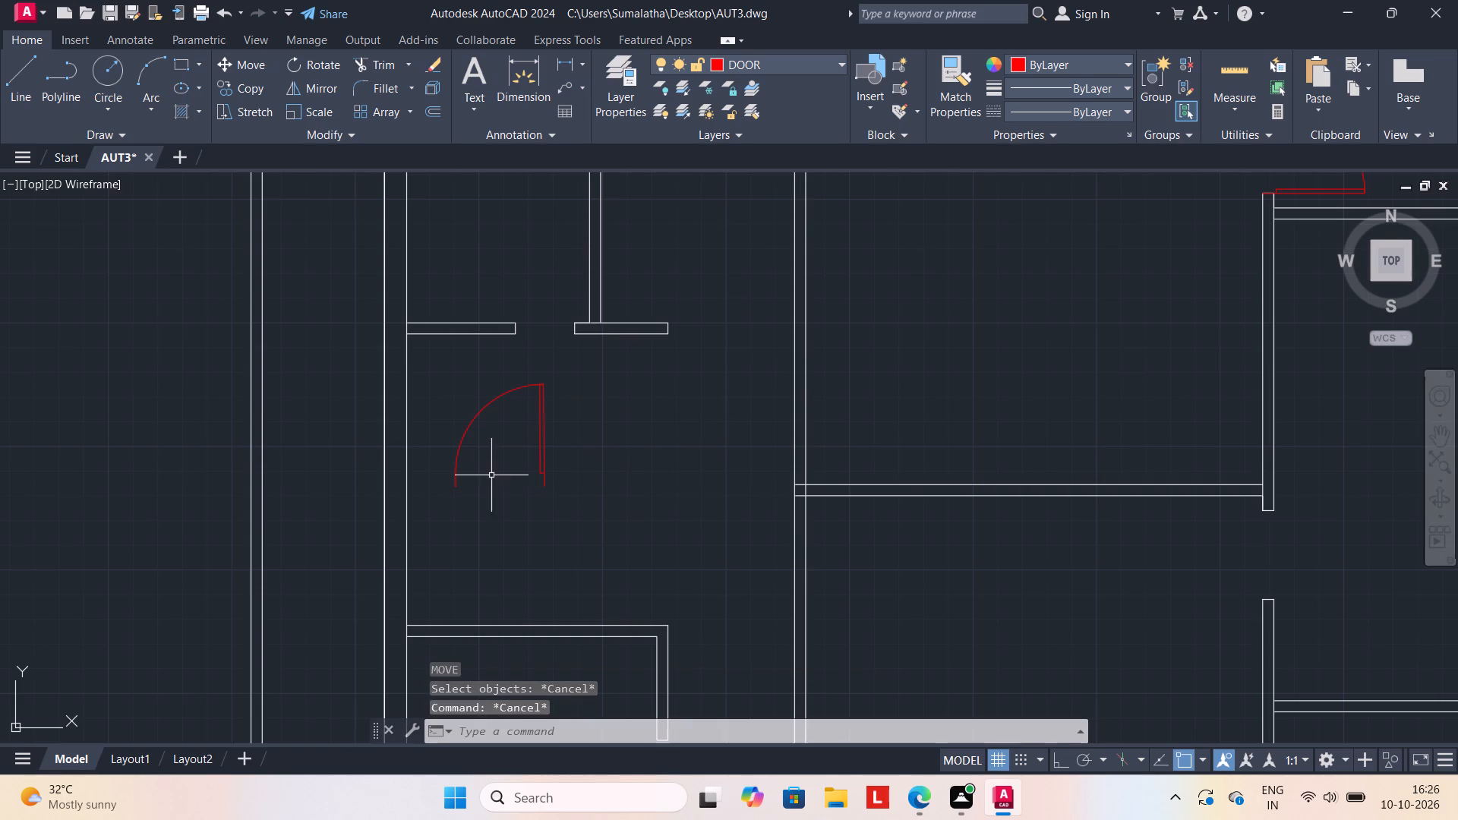
# Move the rotated door by its hinge-side corner to the south corner of the east jamb in the west column's horizontal wall opening.
pyautogui.click(544, 483)
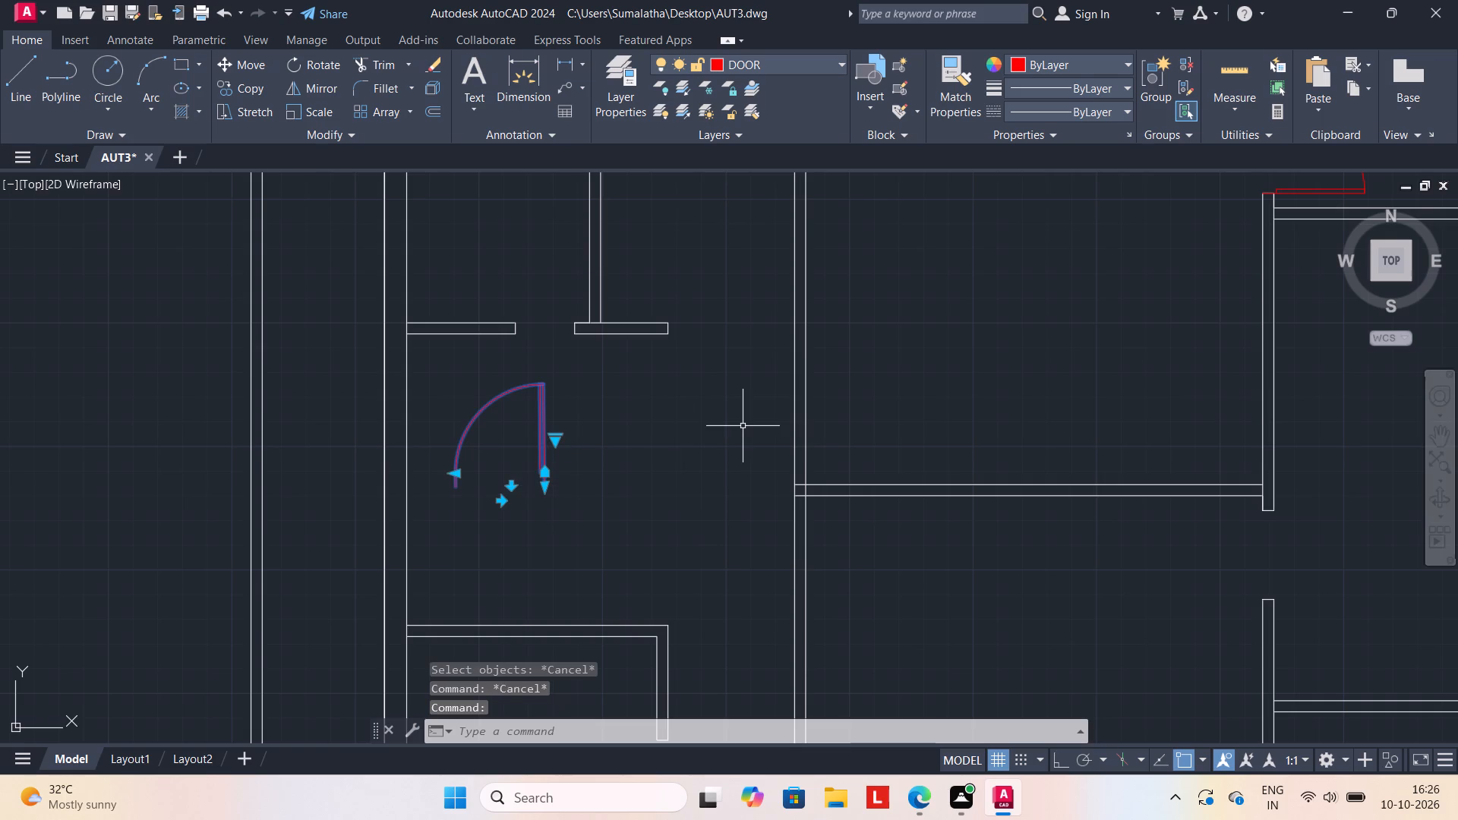
pyautogui.press('m')
pyautogui.press('Return')
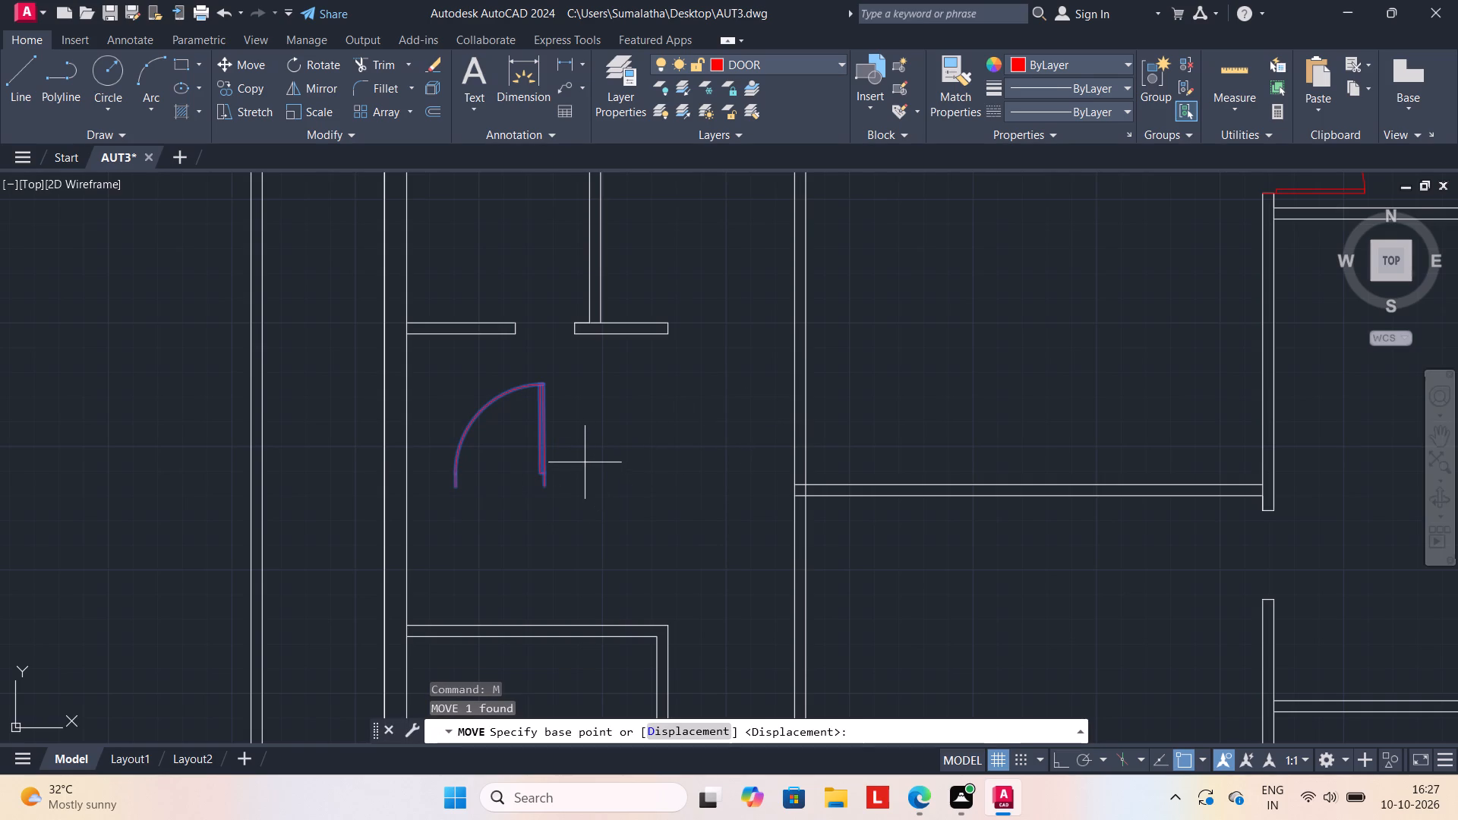
pyautogui.click(542, 490)
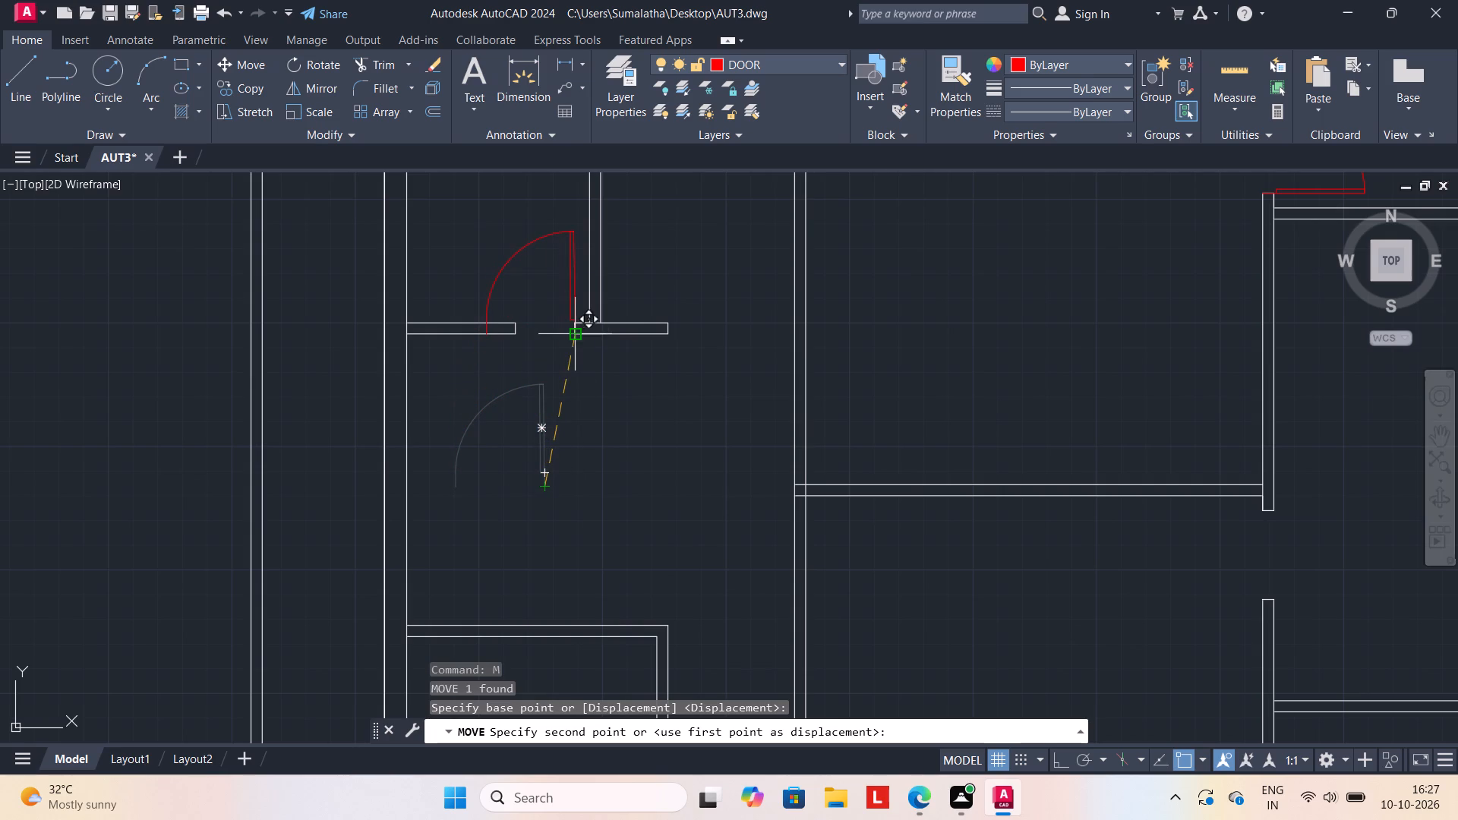
pyautogui.scroll(3, 575, 343)
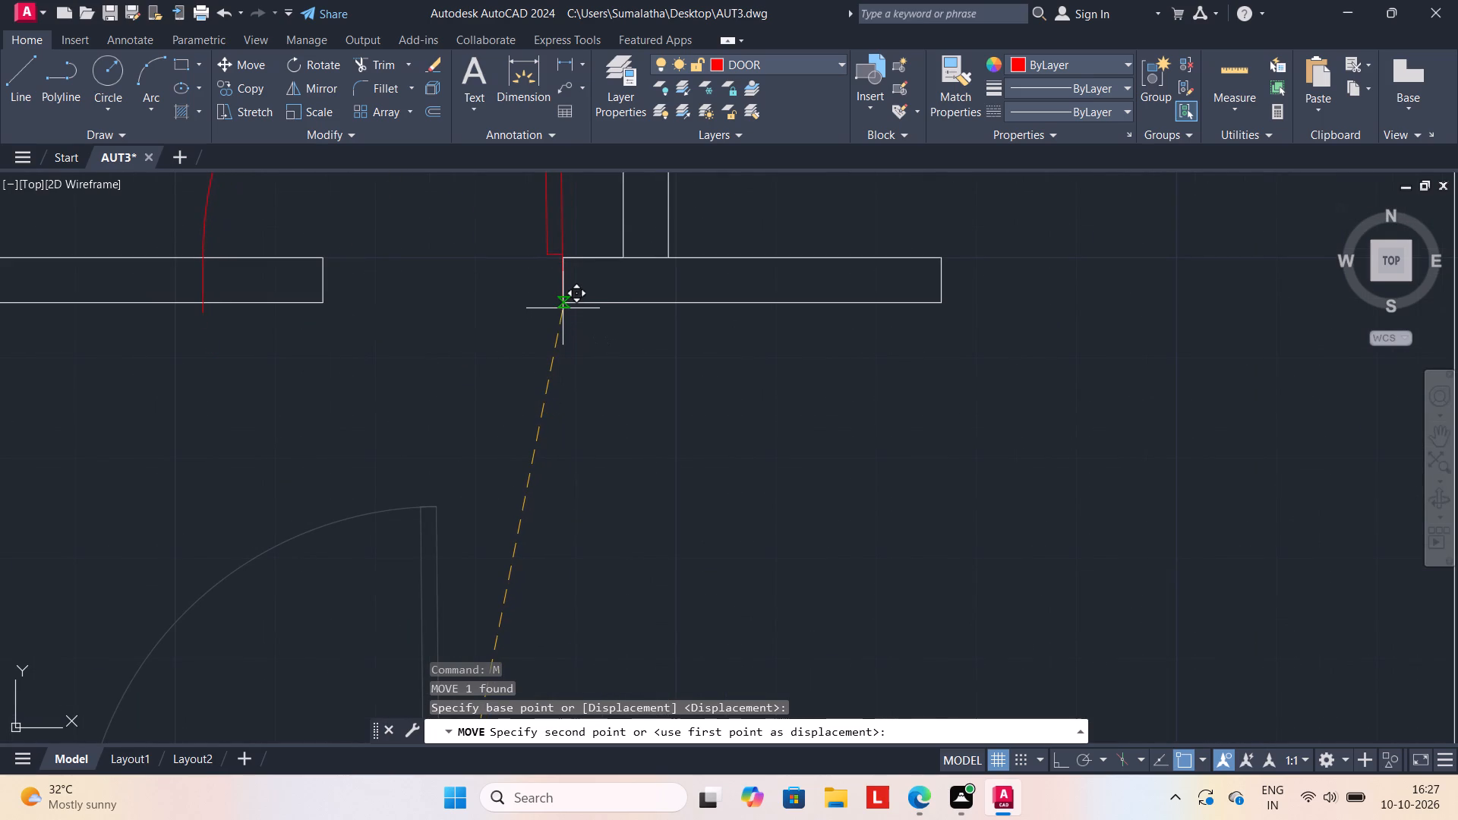
pyautogui.click(563, 306)
pyautogui.scroll(-2, 547, 396)
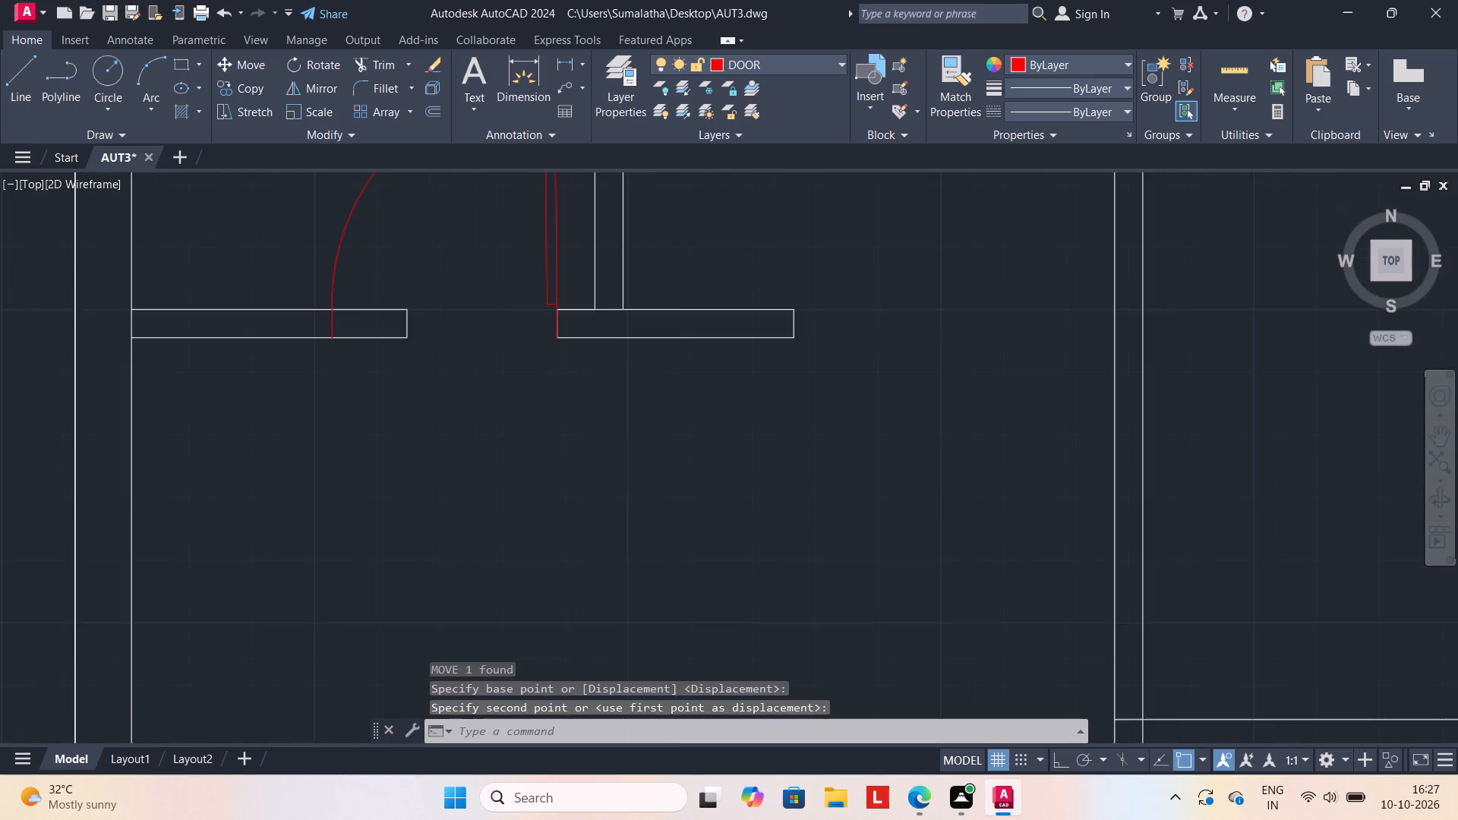
pyautogui.press('Escape')
# Scale down the west column's door about its hinge-side corner so it spans the opening in the small partitioned room's south wall.
pyautogui.click(548, 314)
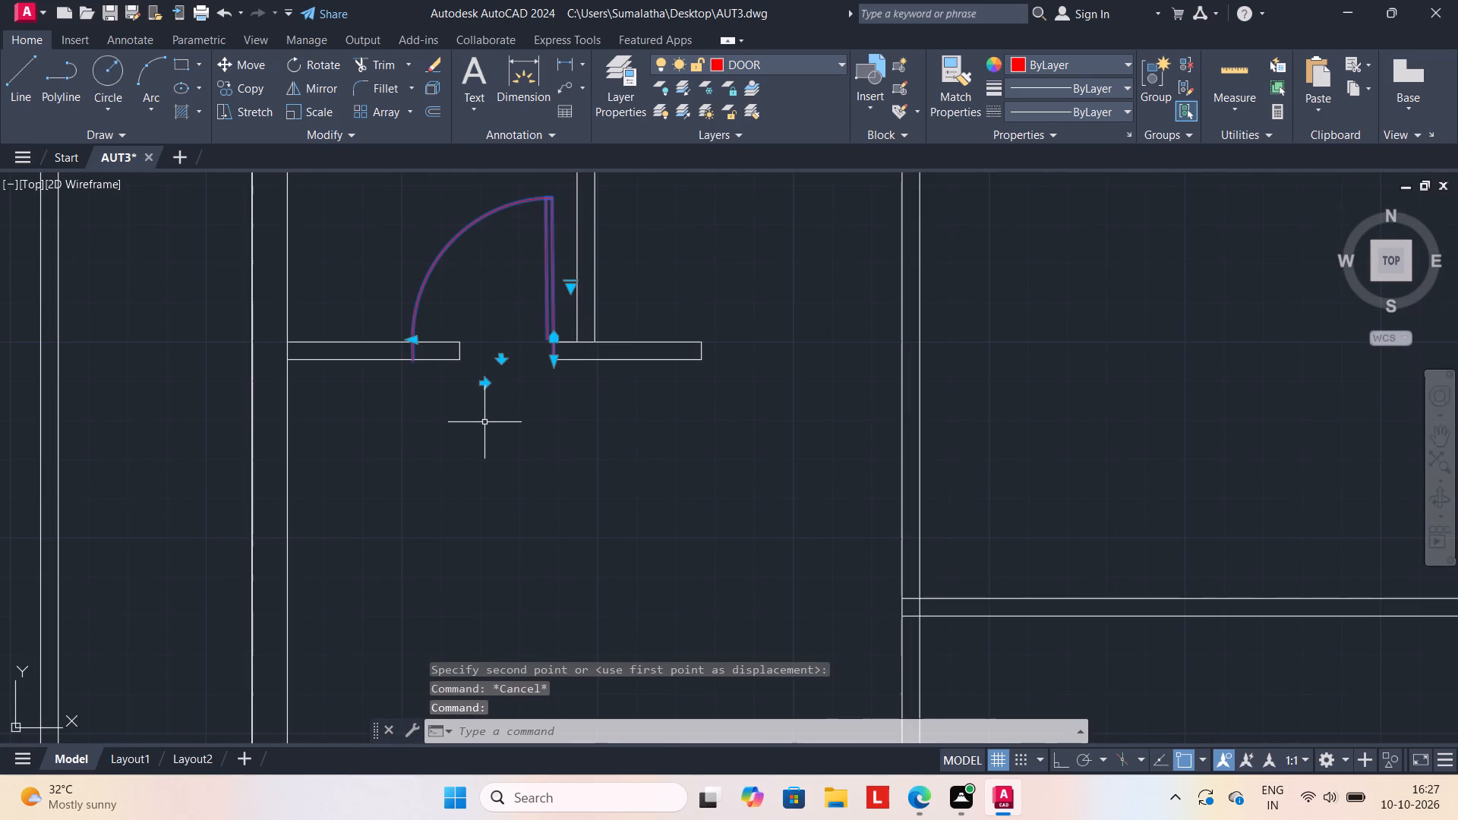
pyautogui.write('SC')
pyautogui.press('Return')
pyautogui.scroll(1, 532, 370)
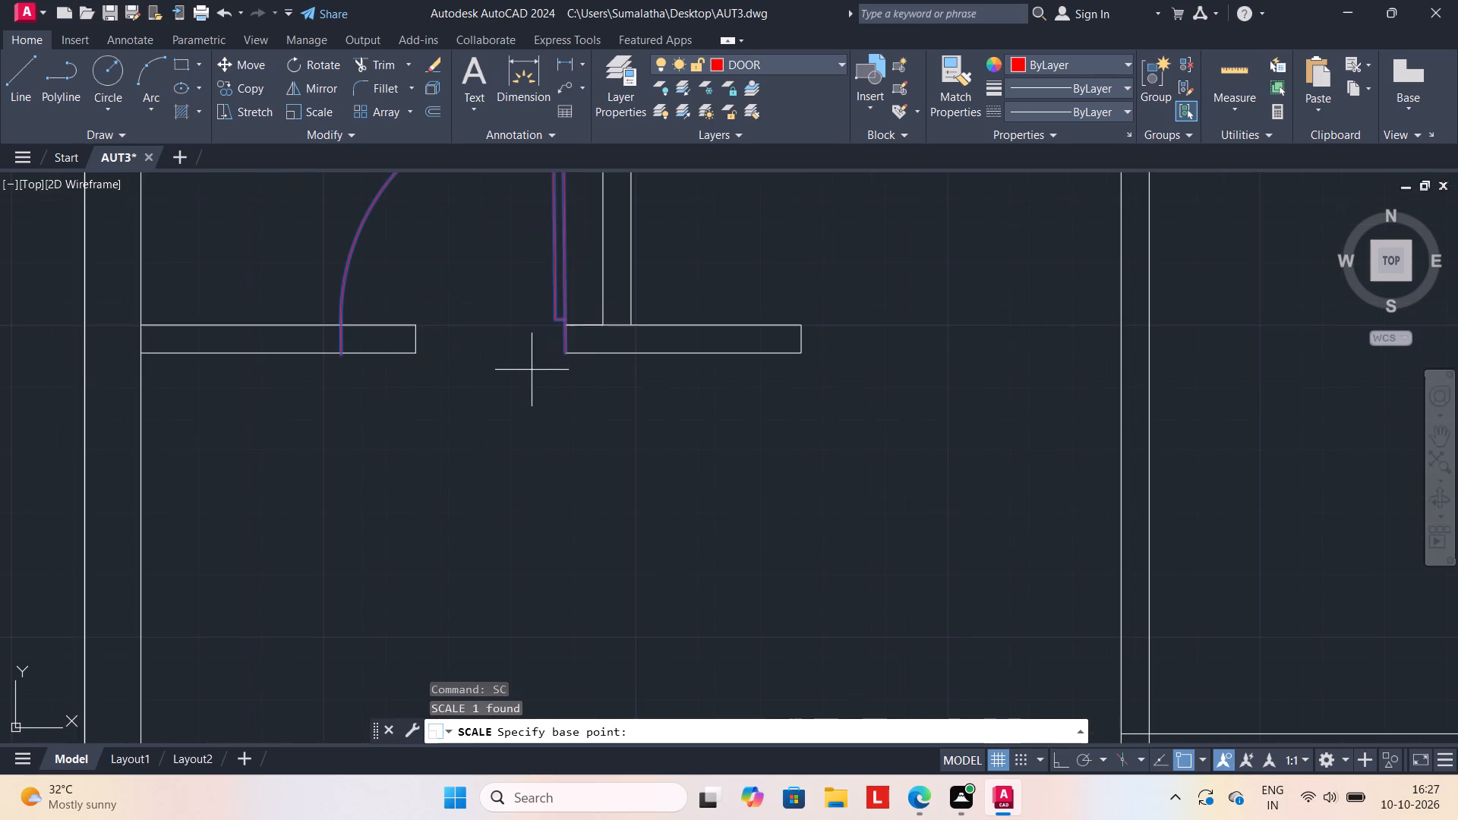
pyautogui.click(571, 355)
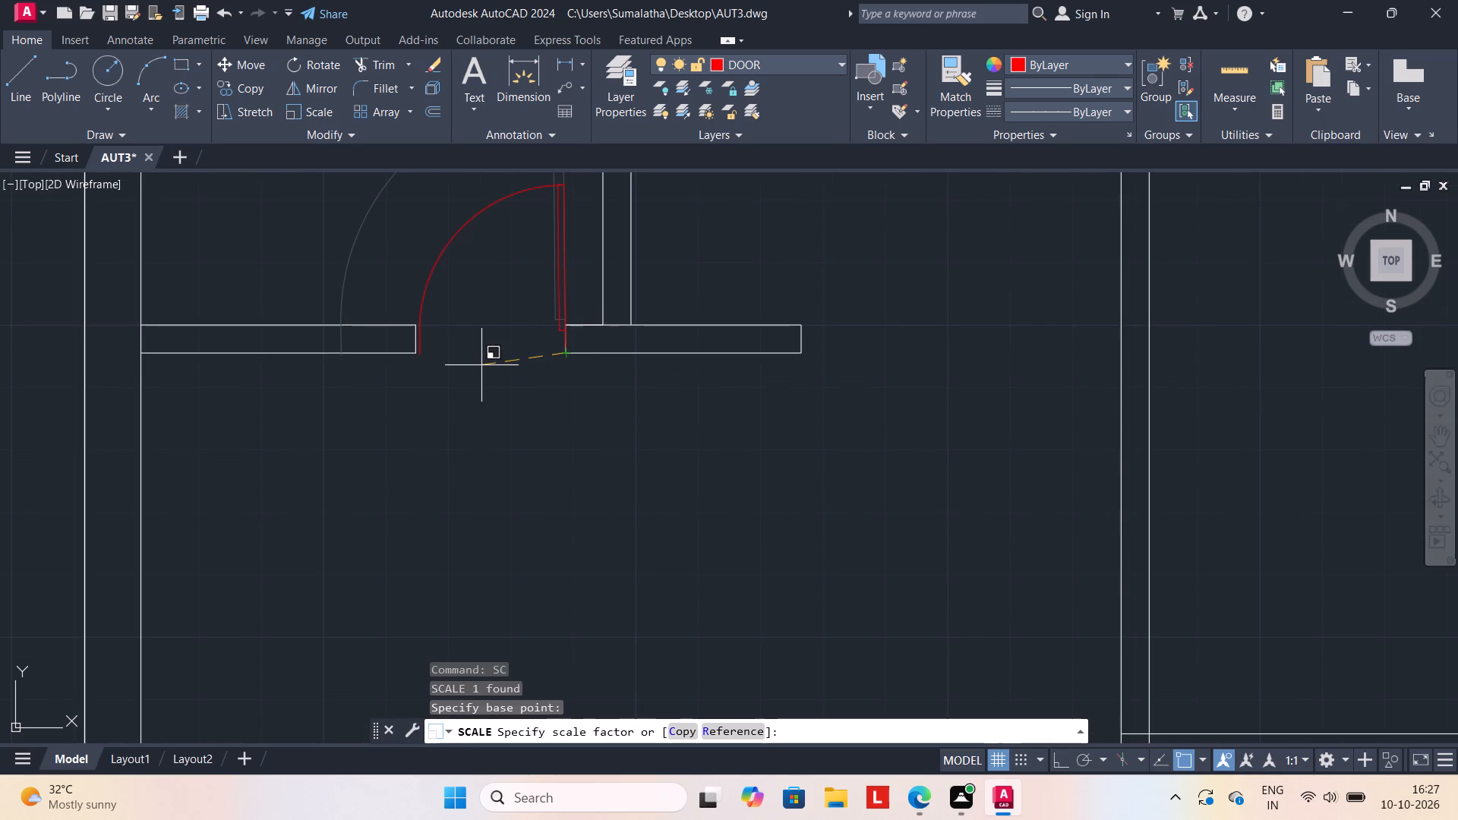
pyautogui.click(480, 367)
# Copy the scaled door into the passage east of the west column's lower small room, just north of the wall opening there.
pyautogui.scroll(-2, 488, 427)
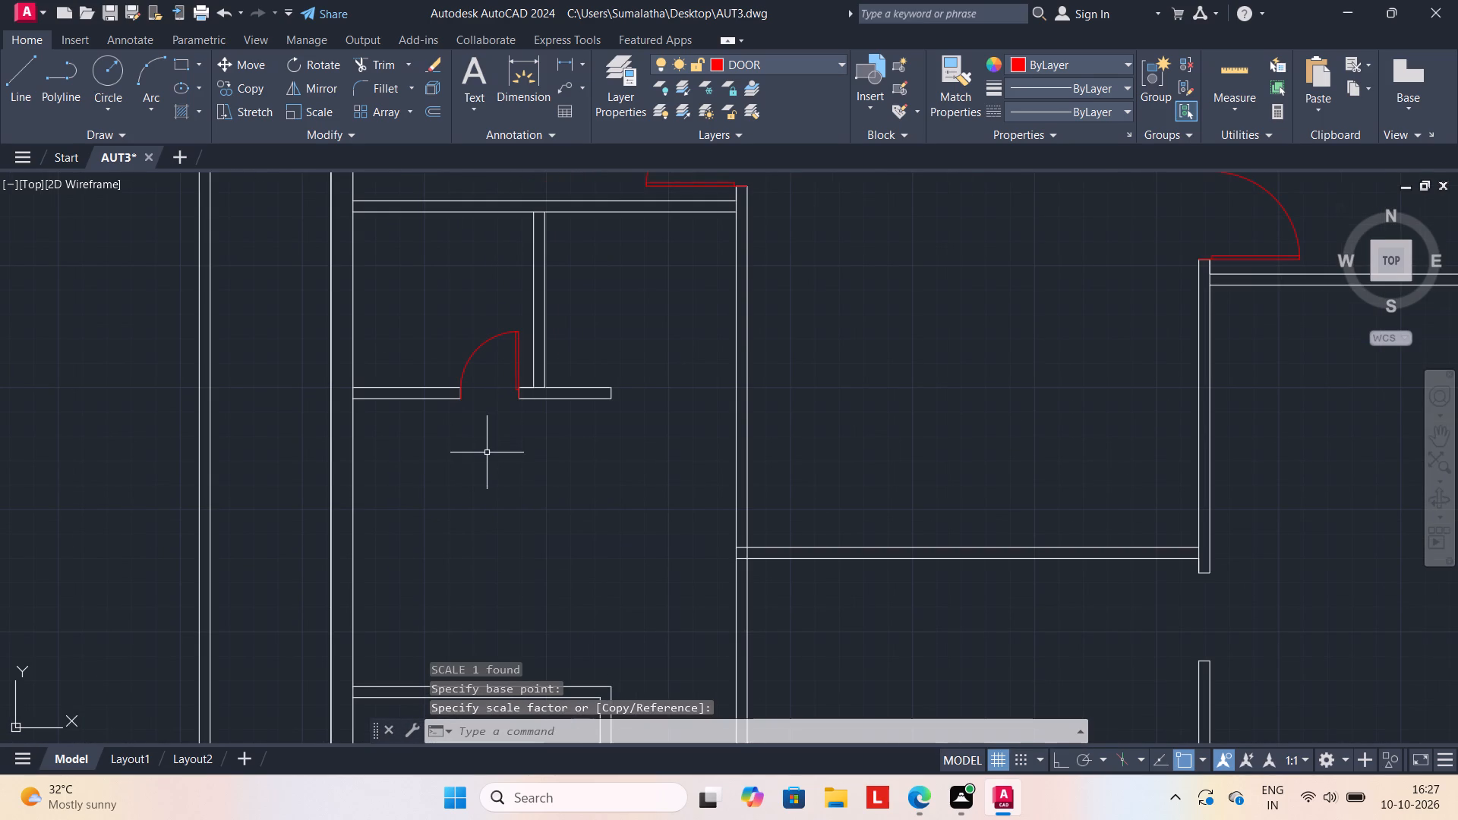
pyautogui.click(479, 348)
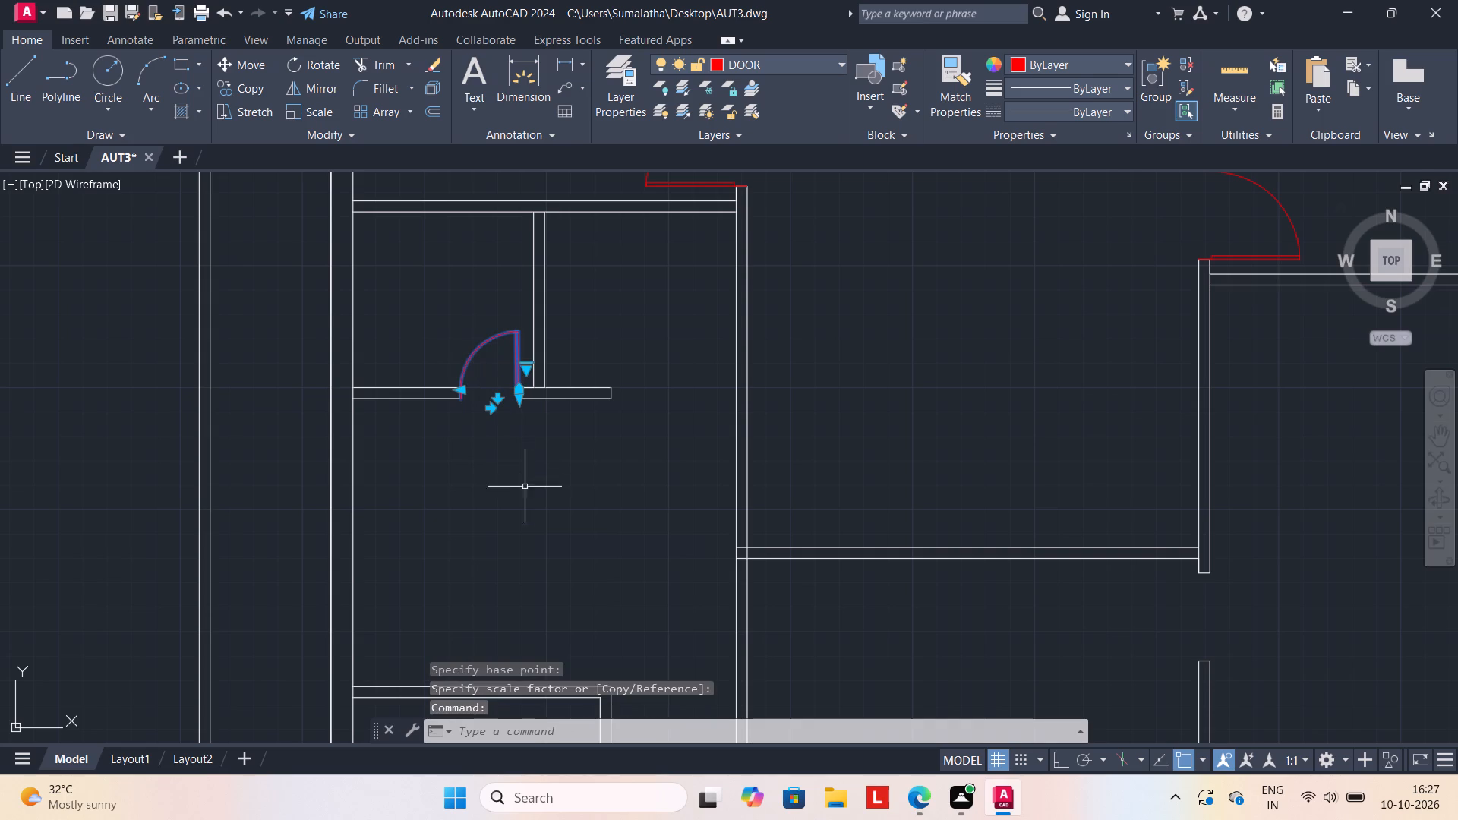
pyautogui.write('CO')
pyautogui.press('Return')
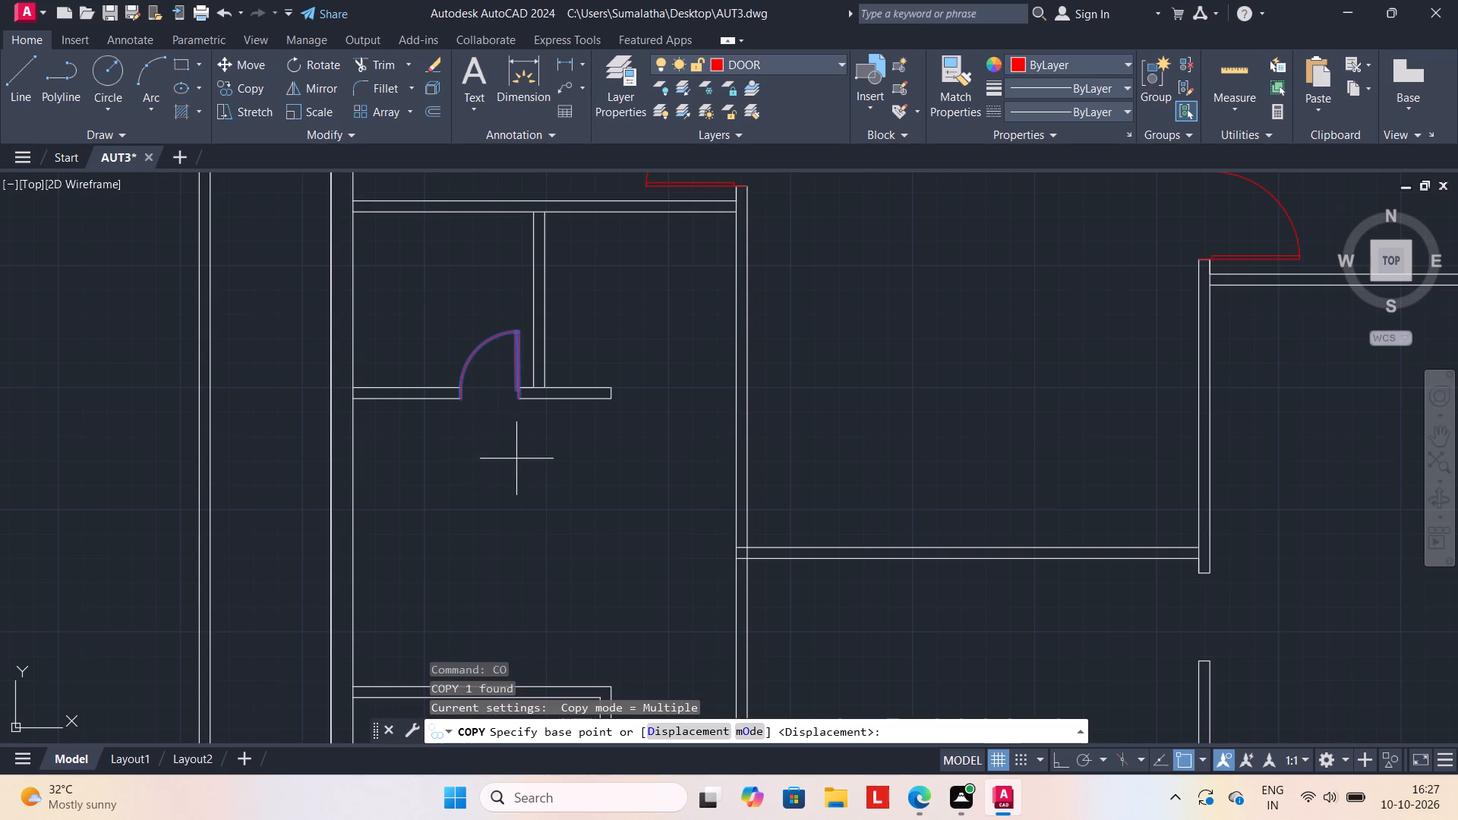
pyautogui.click(517, 395)
pyautogui.moveTo(597, 605); pyautogui.dragTo(585, 497, button='middle')
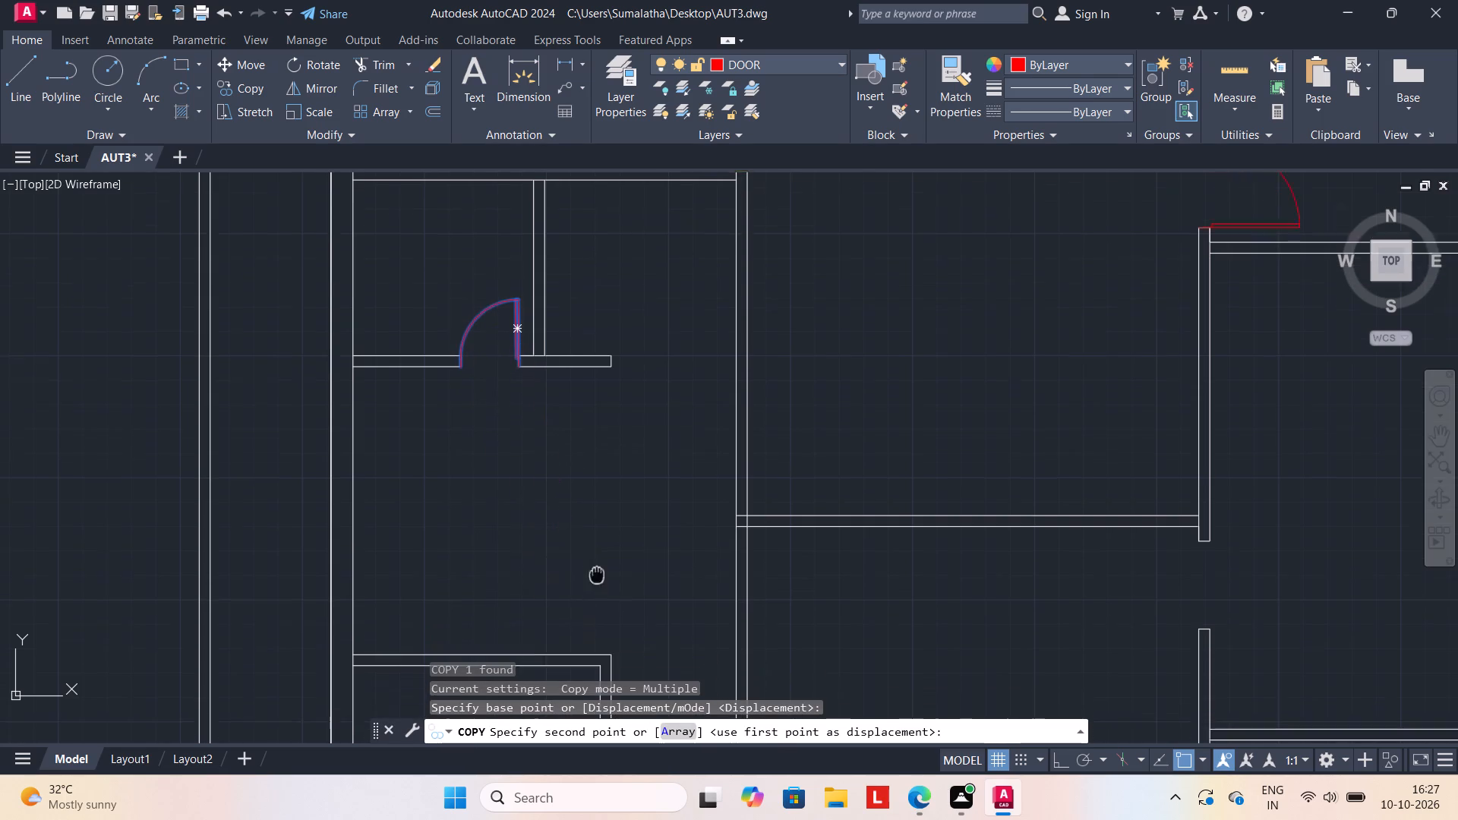
pyautogui.moveTo(585, 497); pyautogui.dragTo(566, 441, button='middle')
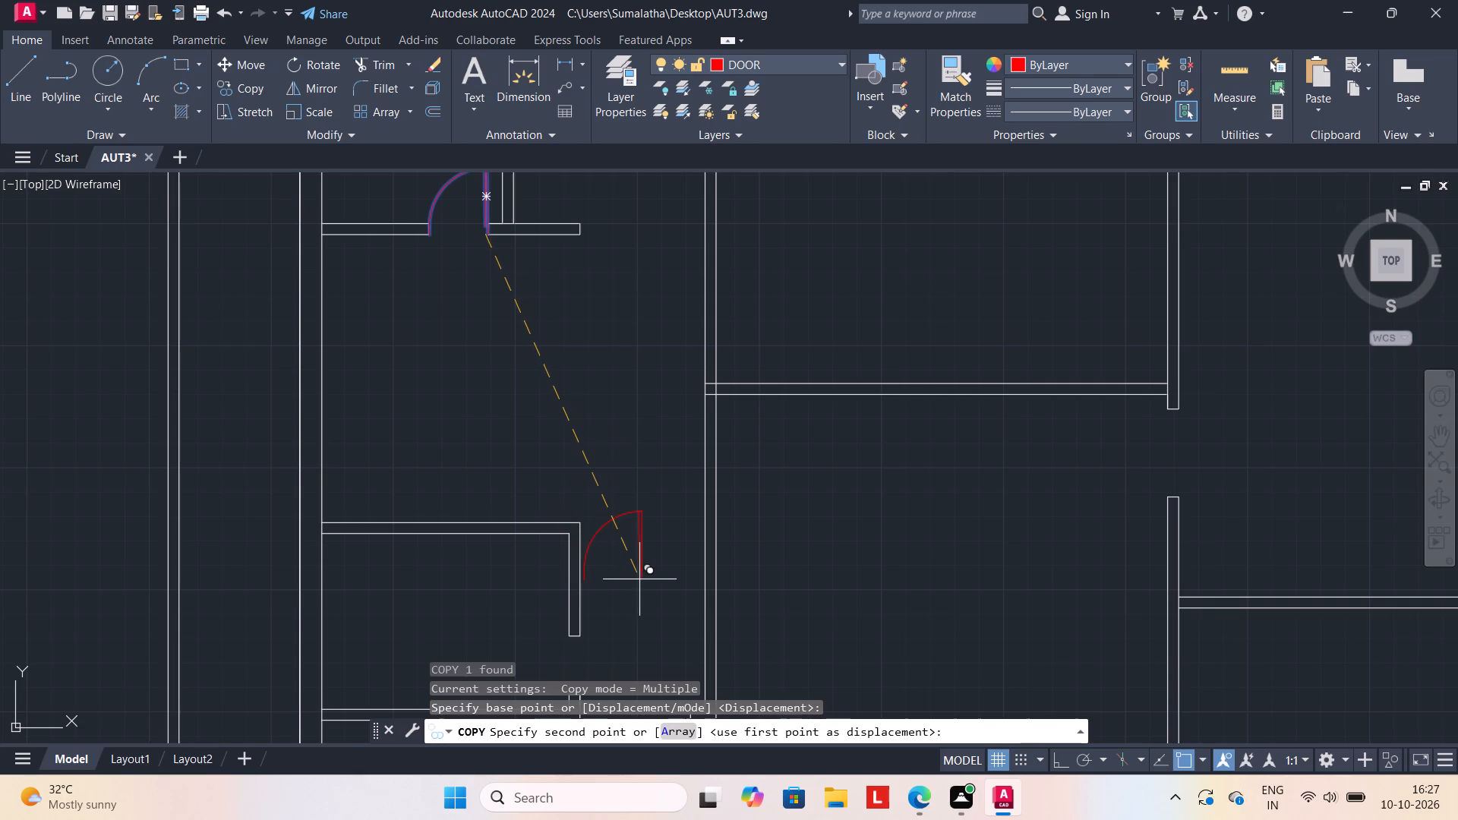
pyautogui.scroll(-1, 639, 579)
pyautogui.moveTo(639, 580); pyautogui.dragTo(647, 390, button='middle')
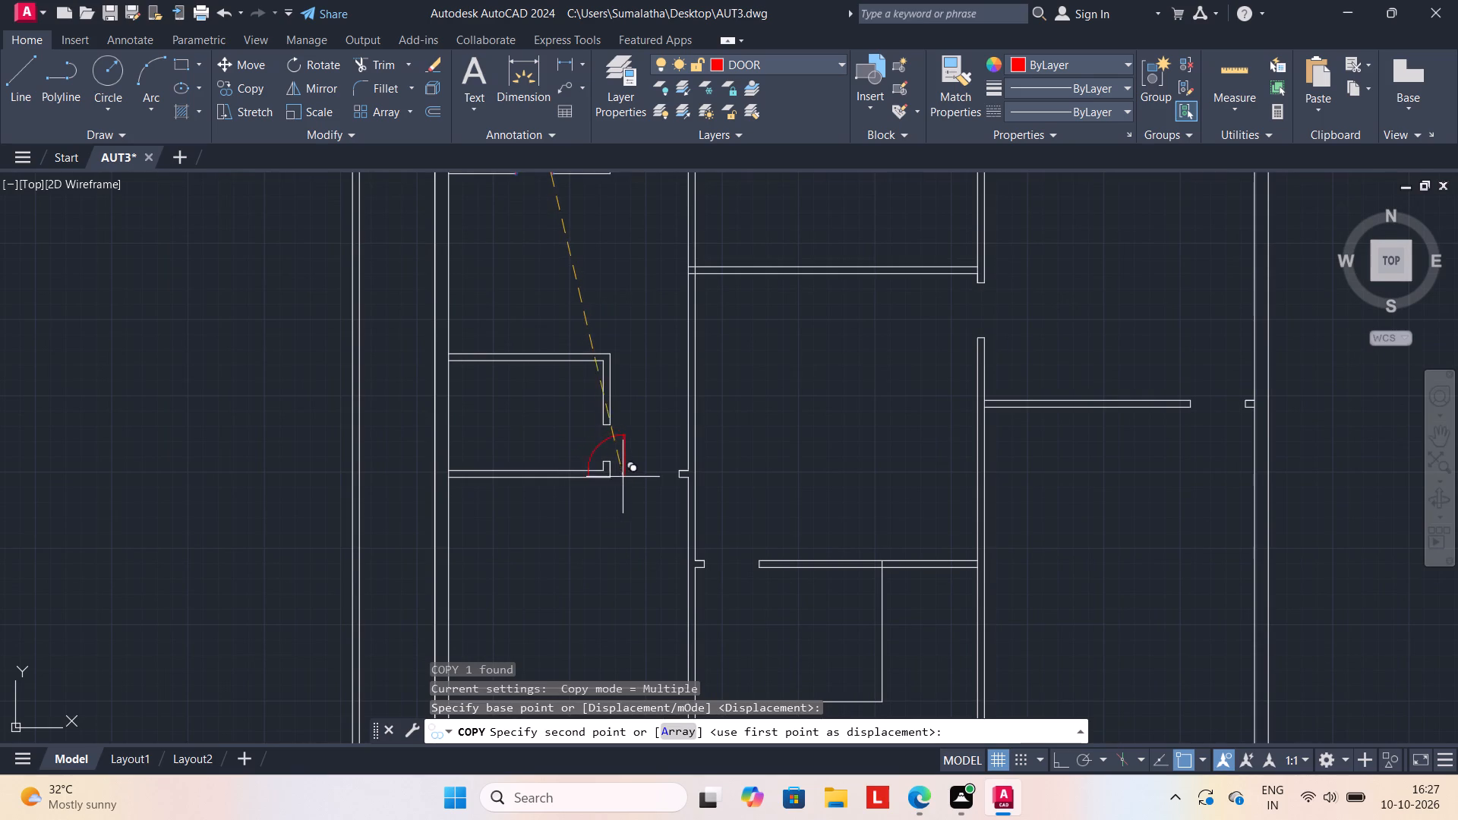
pyautogui.click(654, 452)
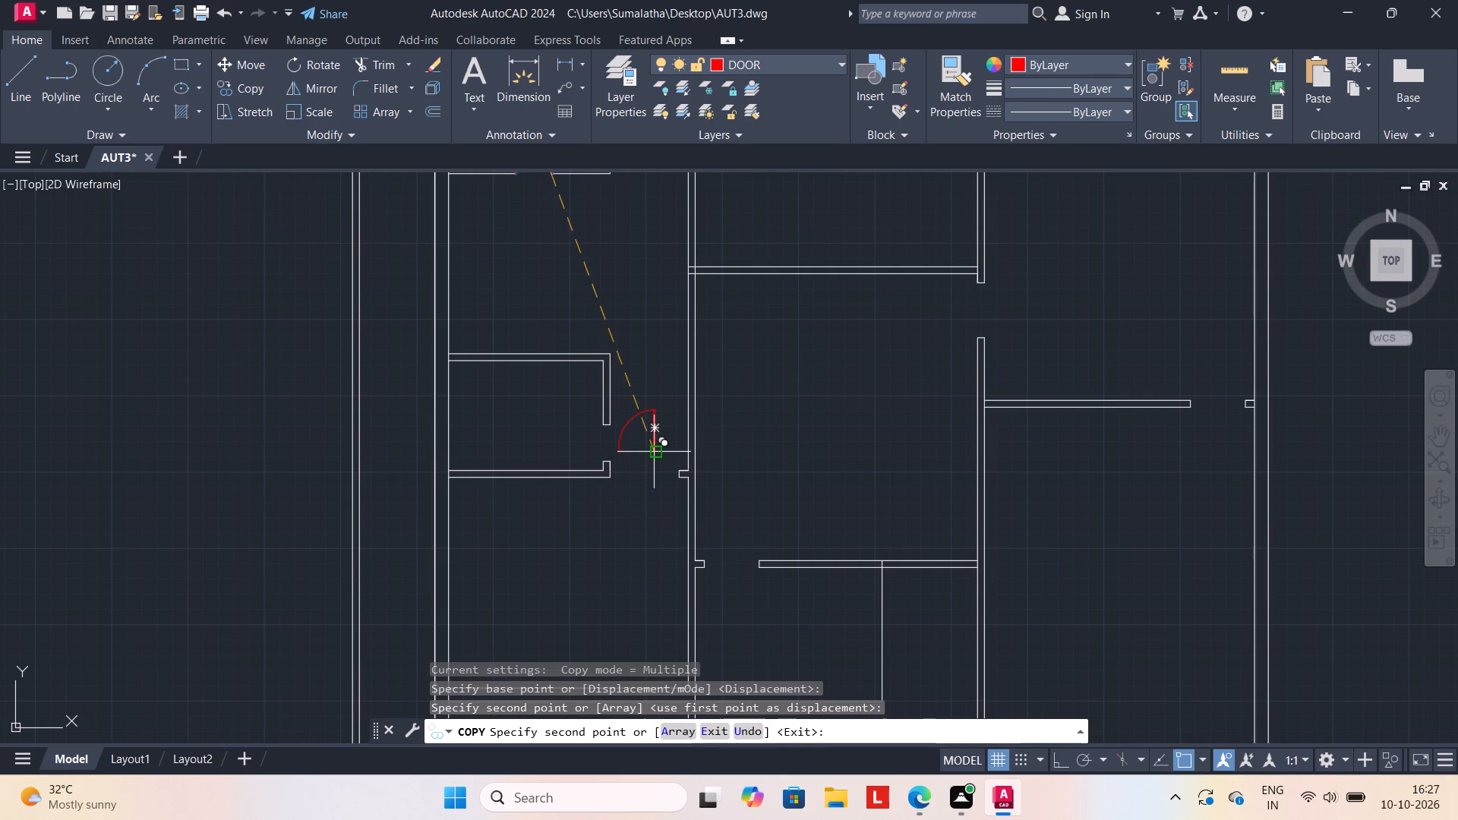
pyautogui.press('Escape')
pyautogui.press('Escape')
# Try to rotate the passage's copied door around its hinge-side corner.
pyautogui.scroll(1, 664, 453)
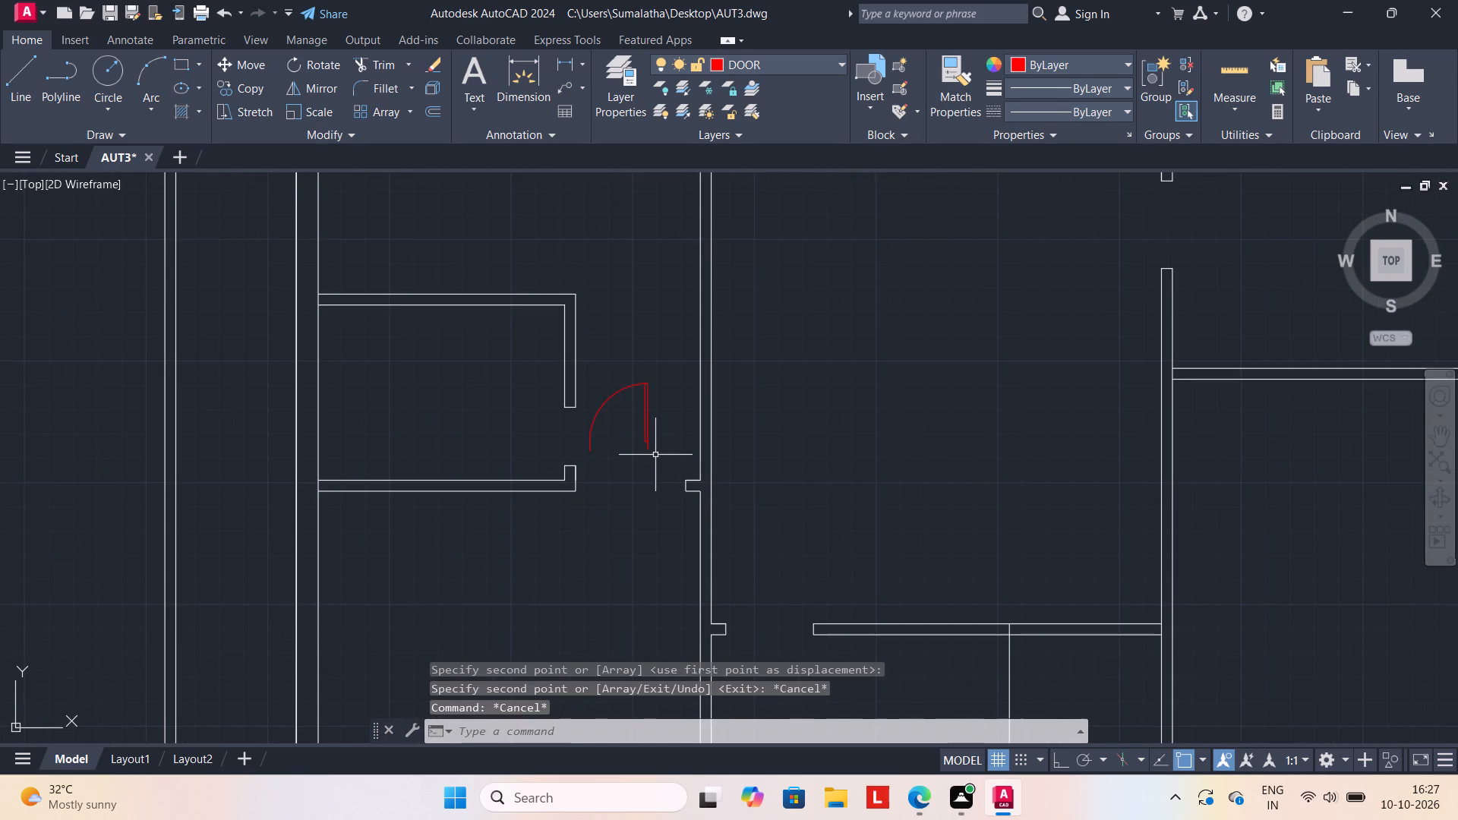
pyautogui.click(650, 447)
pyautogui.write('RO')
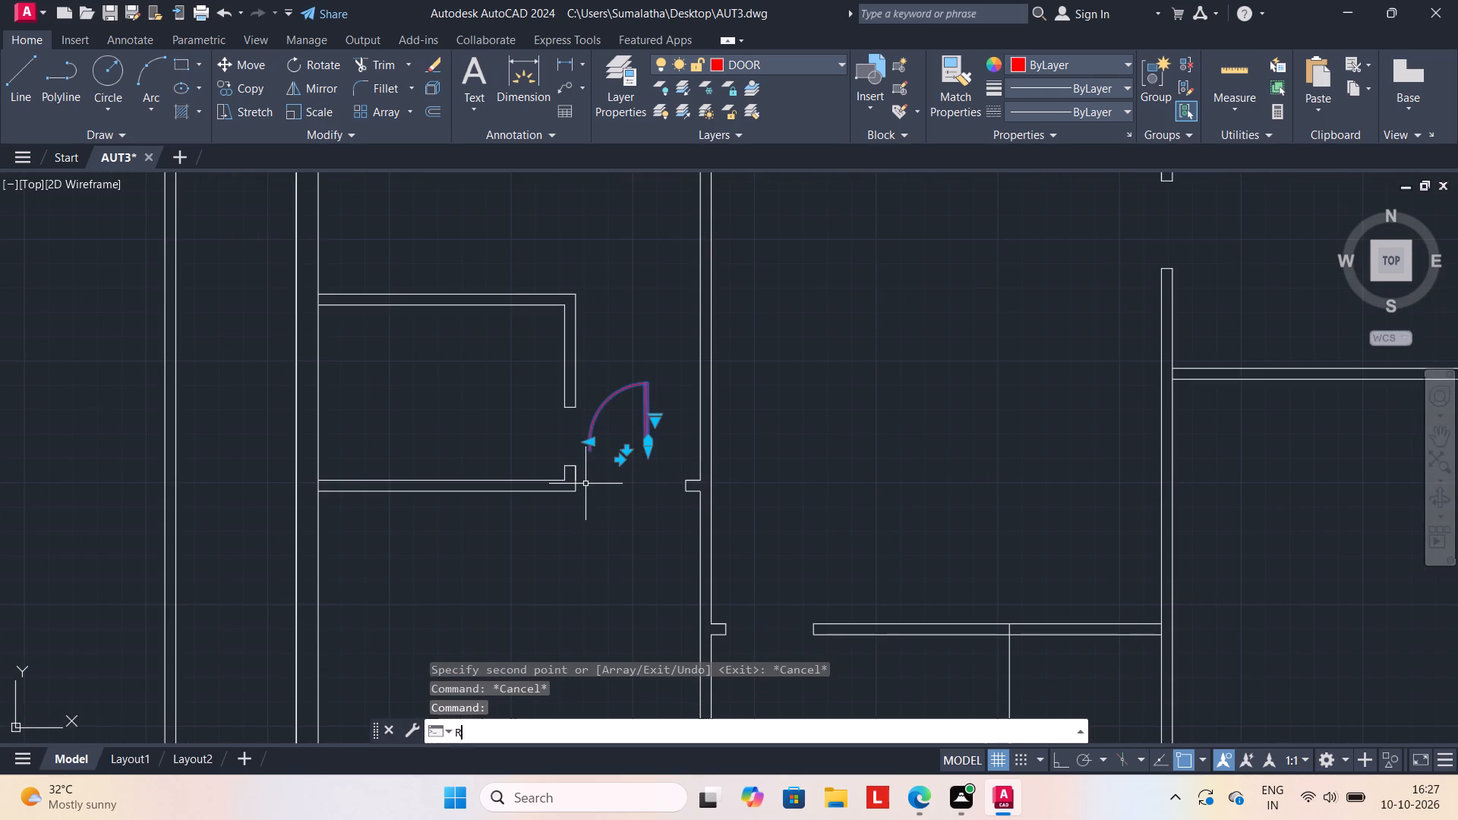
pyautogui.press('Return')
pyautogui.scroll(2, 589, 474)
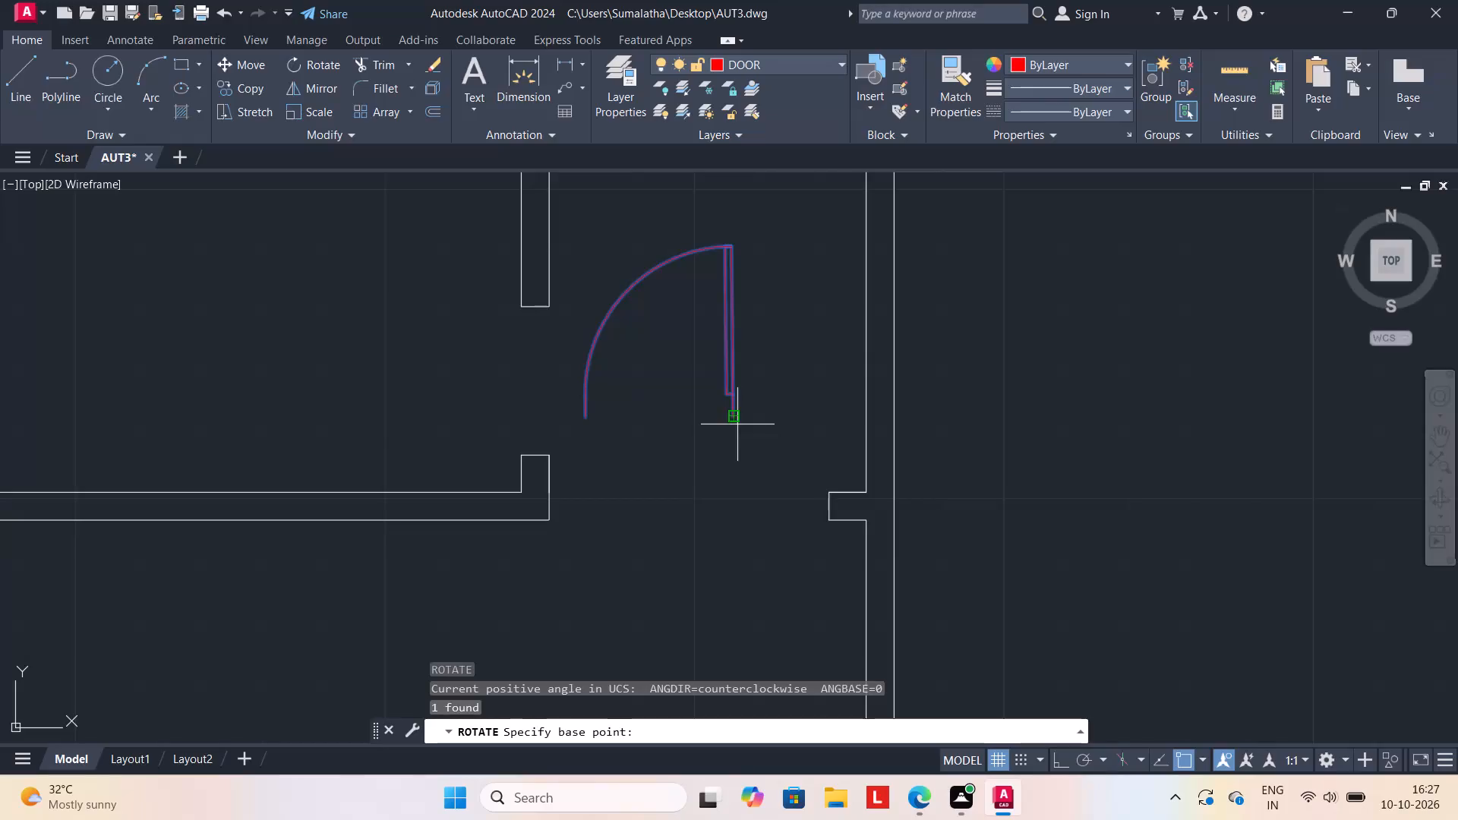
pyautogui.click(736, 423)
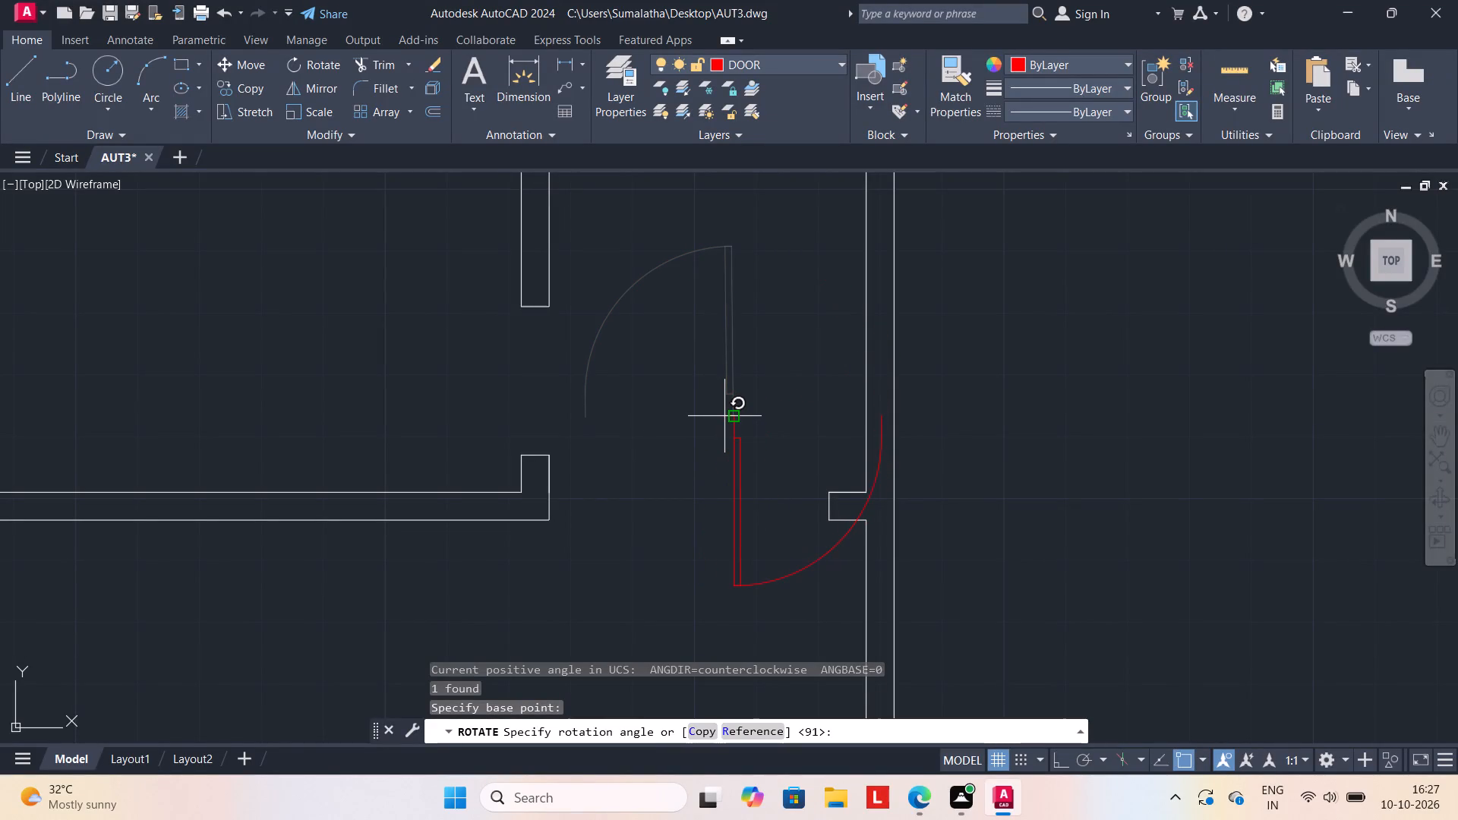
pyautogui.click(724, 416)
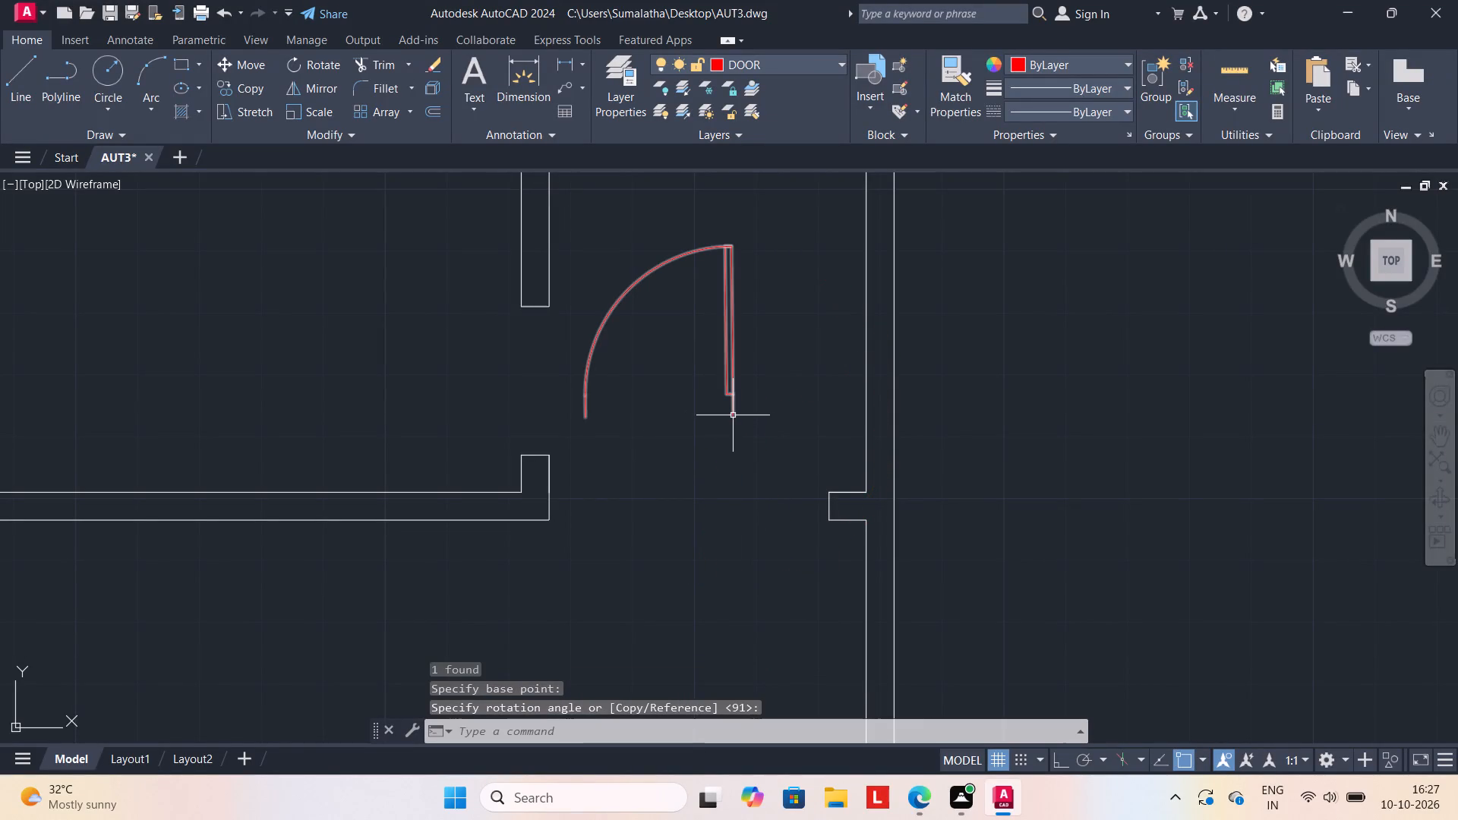
# Flip the passage's copied door so it swings south, with its leaf on the east side.
pyautogui.click(733, 415)
pyautogui.click(661, 441)
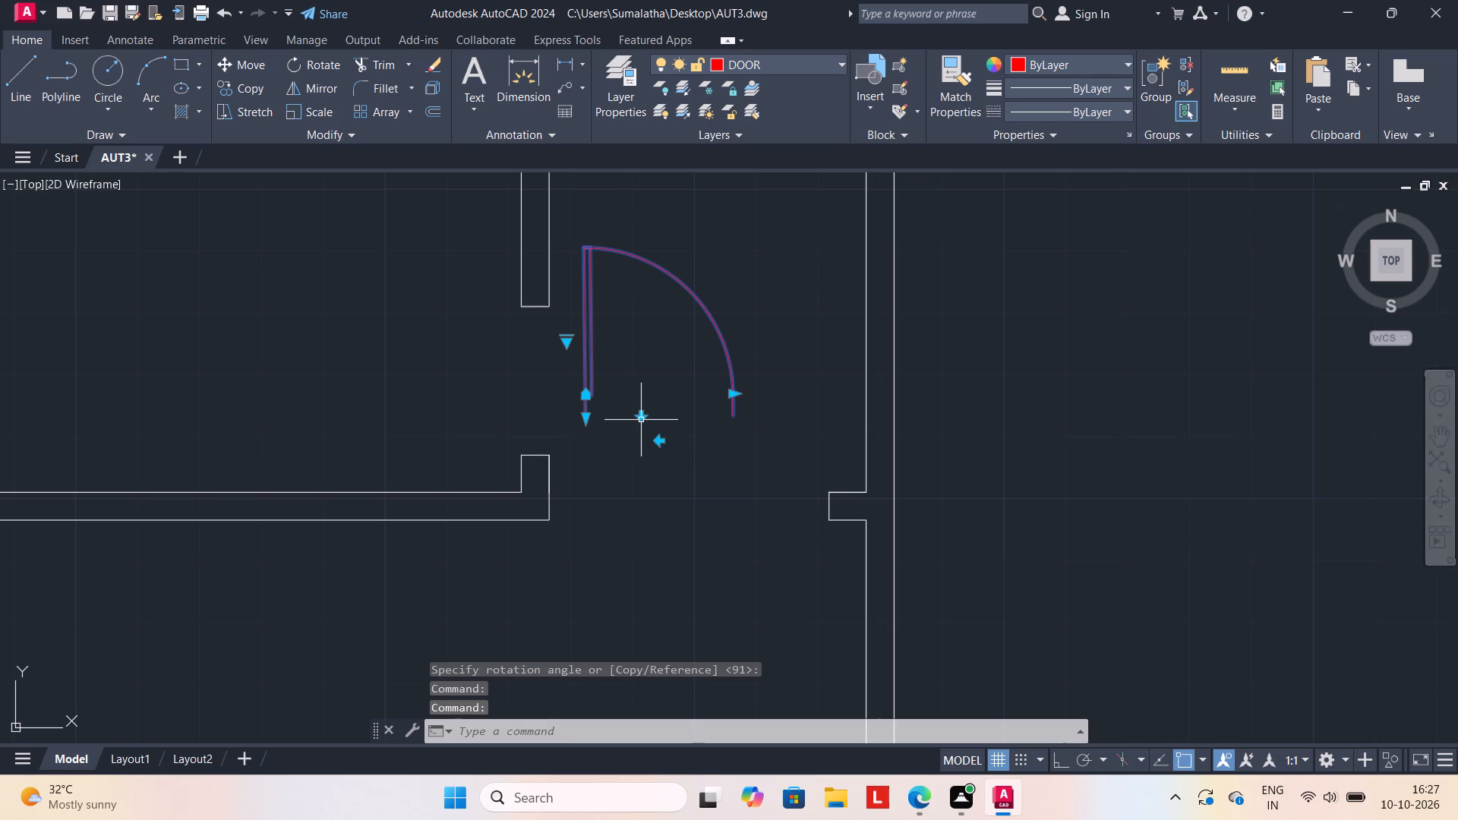
pyautogui.click(641, 417)
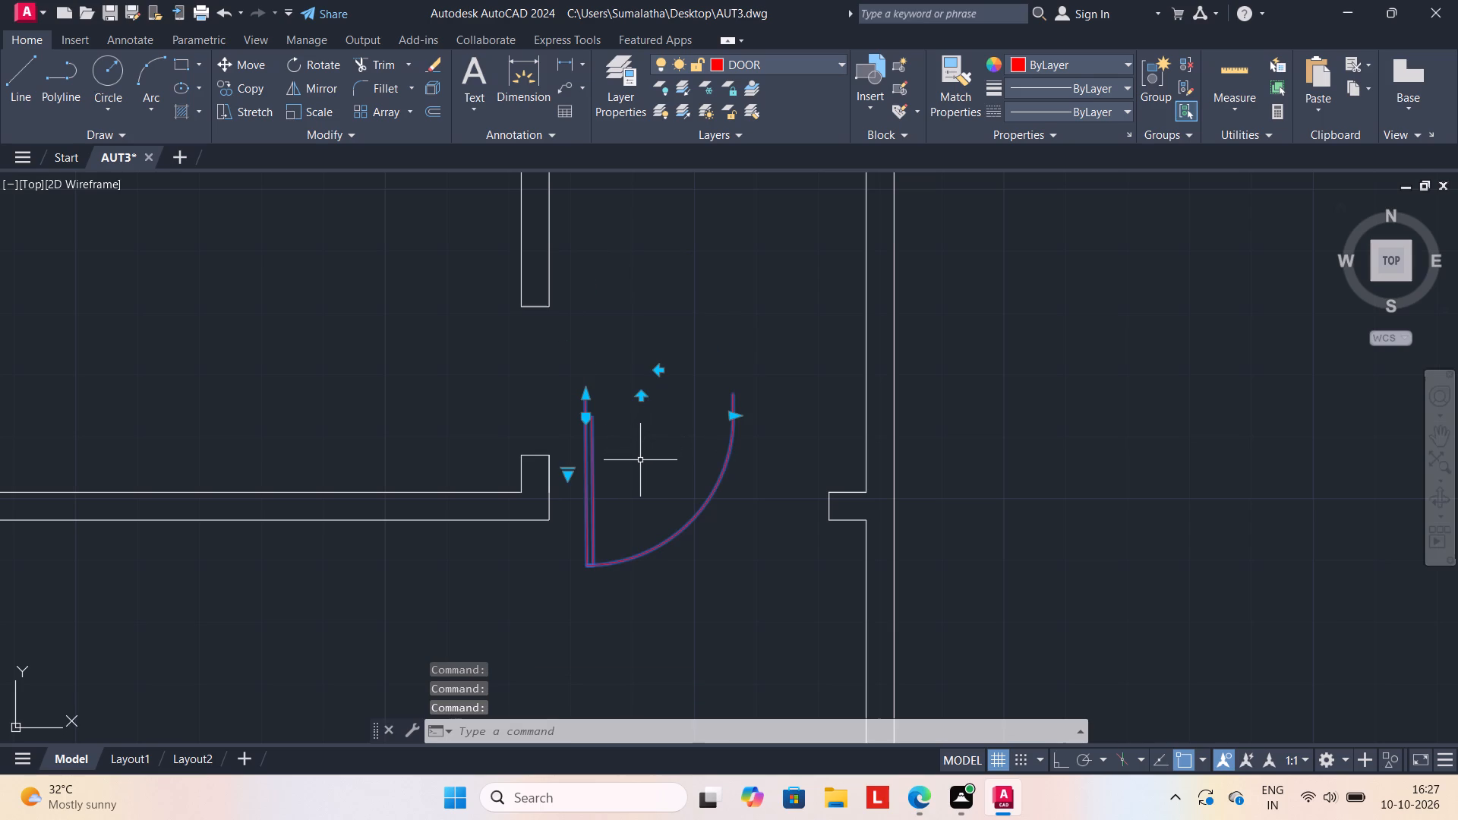
pyautogui.click(657, 373)
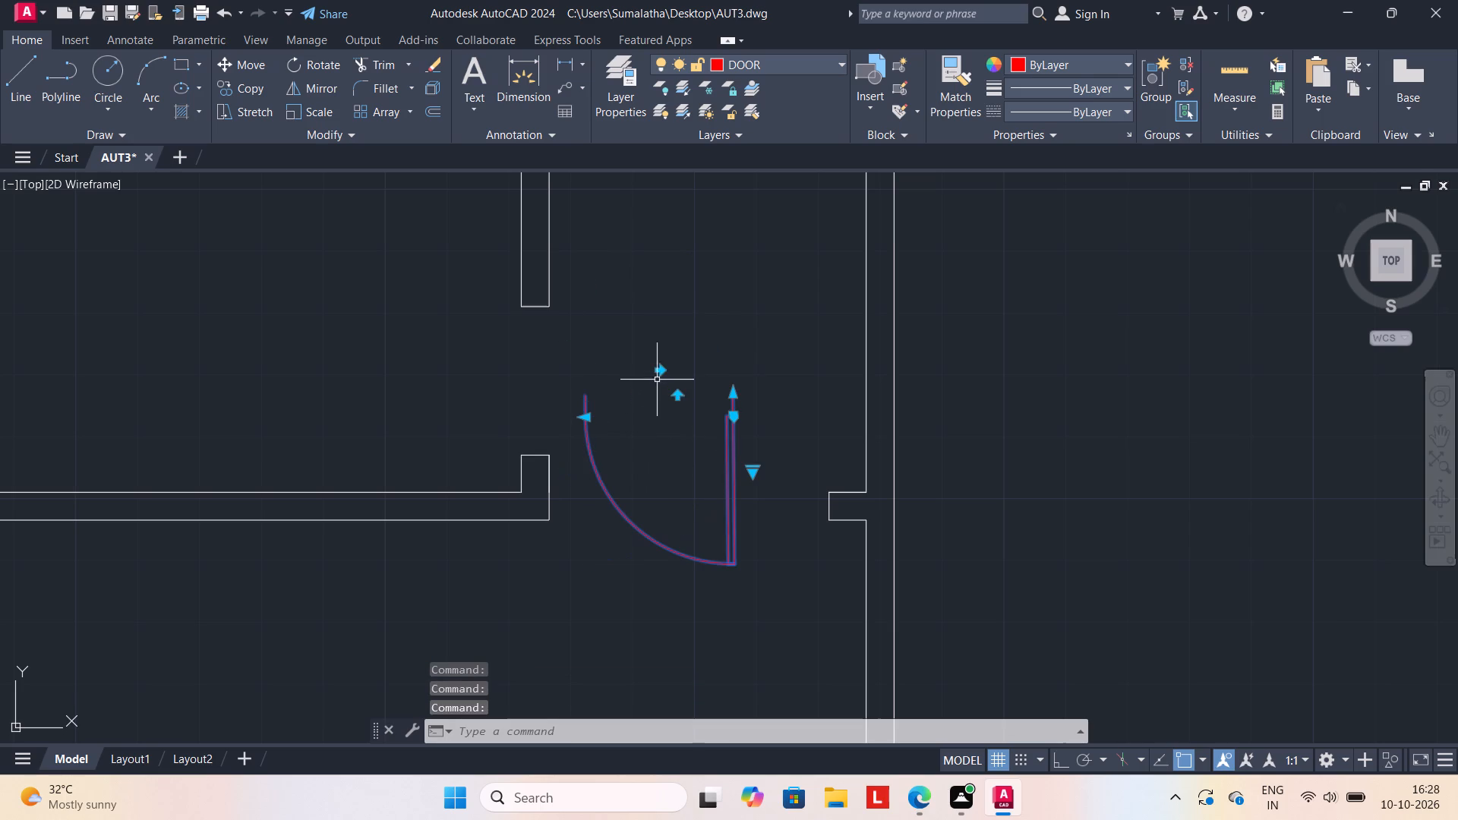
pyautogui.click(667, 468)
pyautogui.press('Escape')
pyautogui.press('Escape')
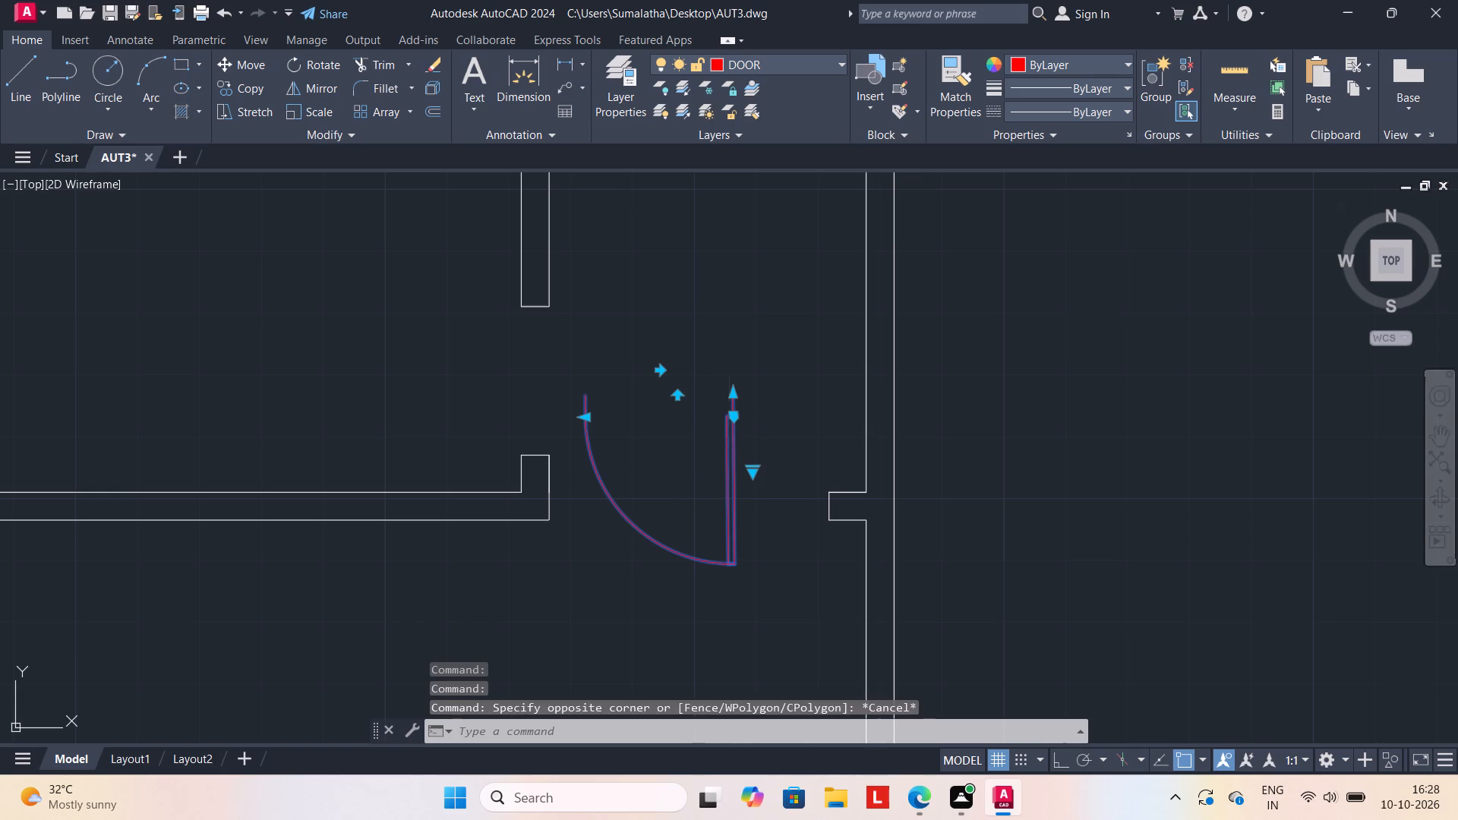
# Move the flipped door by its hinge-side corner to the northwest corner of the short wall stub east of the passage opening.
pyautogui.click(733, 395)
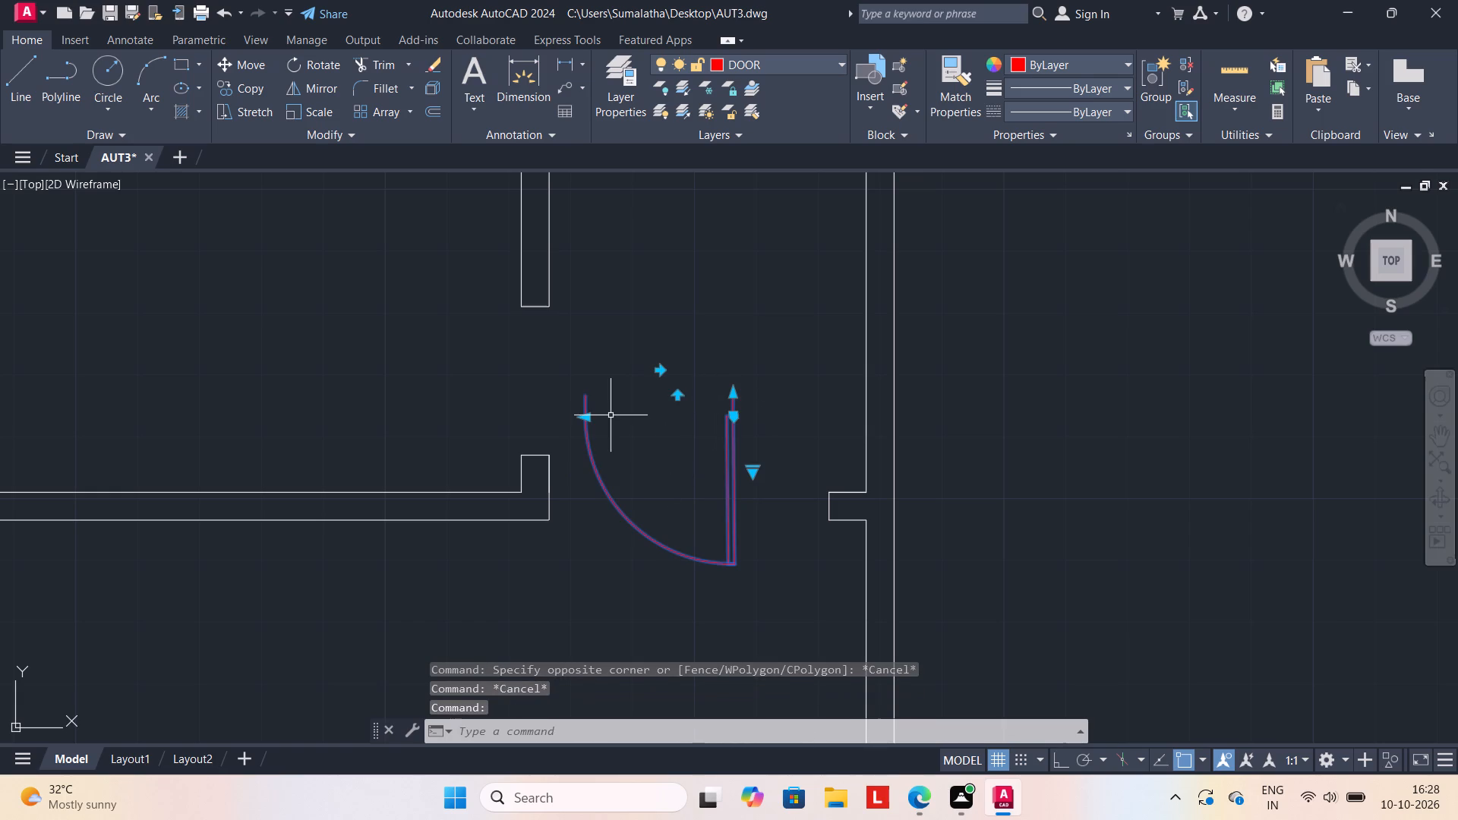
pyautogui.press('m')
pyautogui.press('Return')
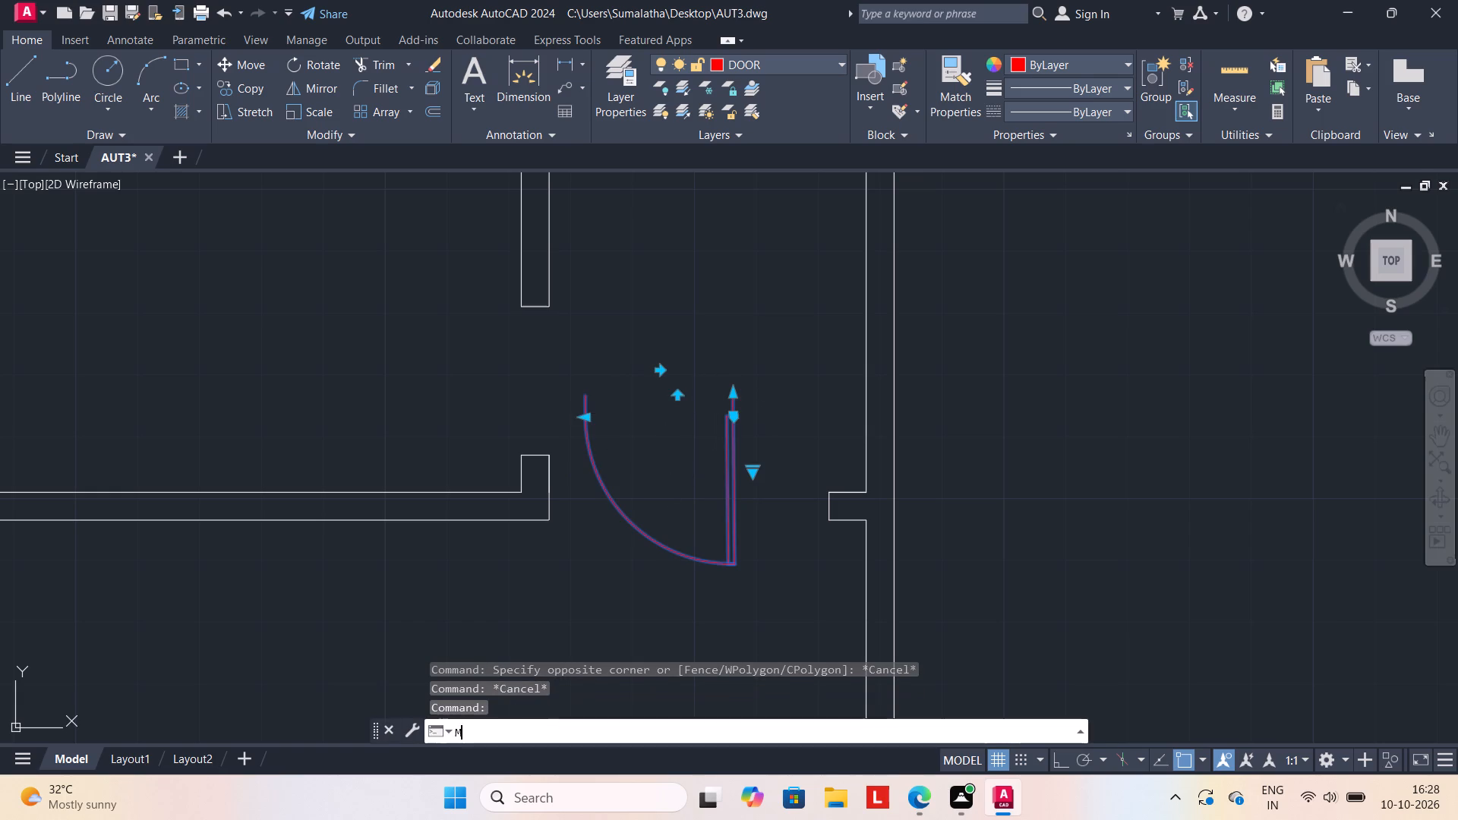
pyautogui.click(732, 393)
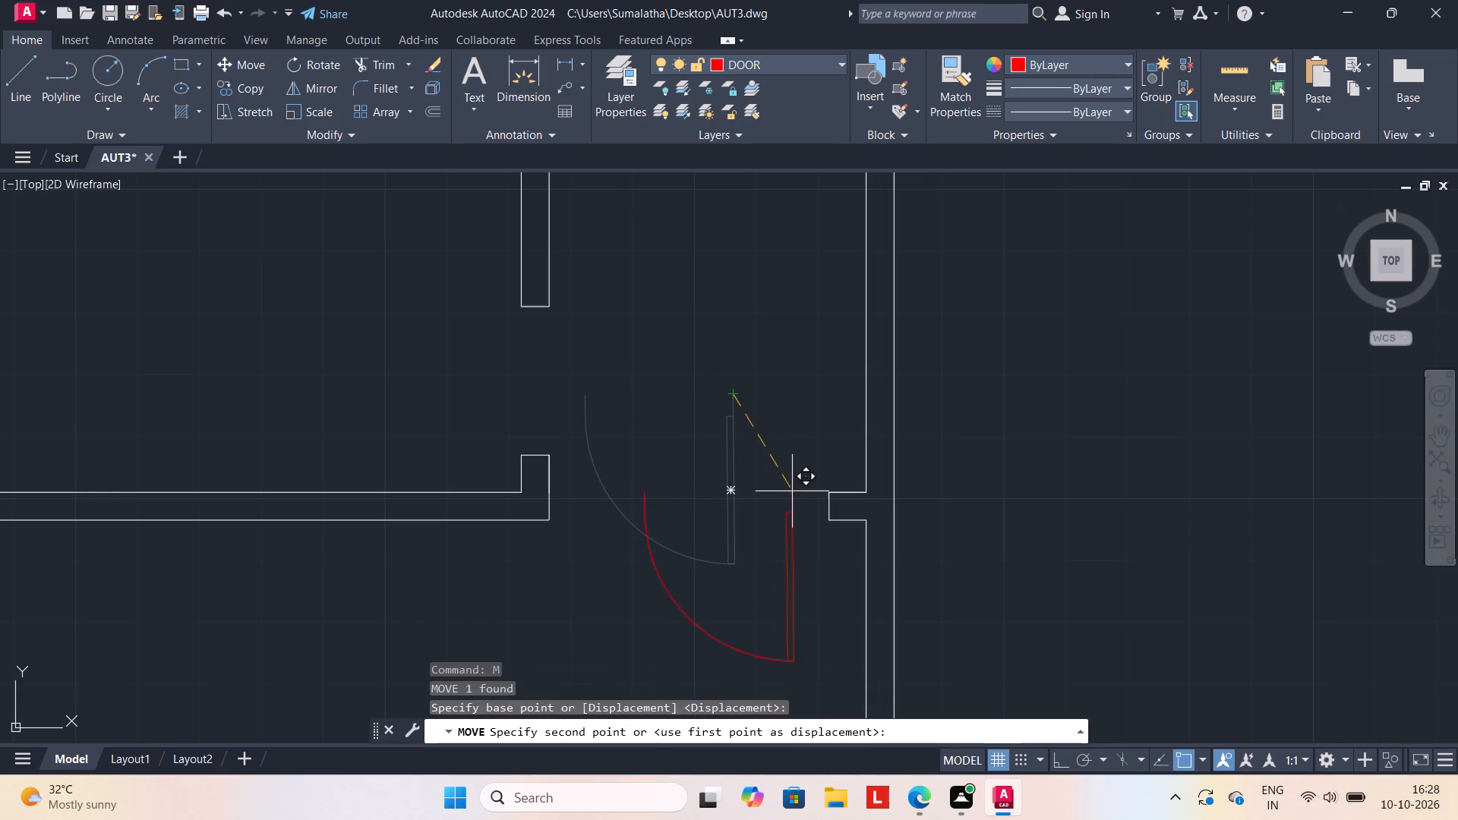
pyautogui.click(831, 493)
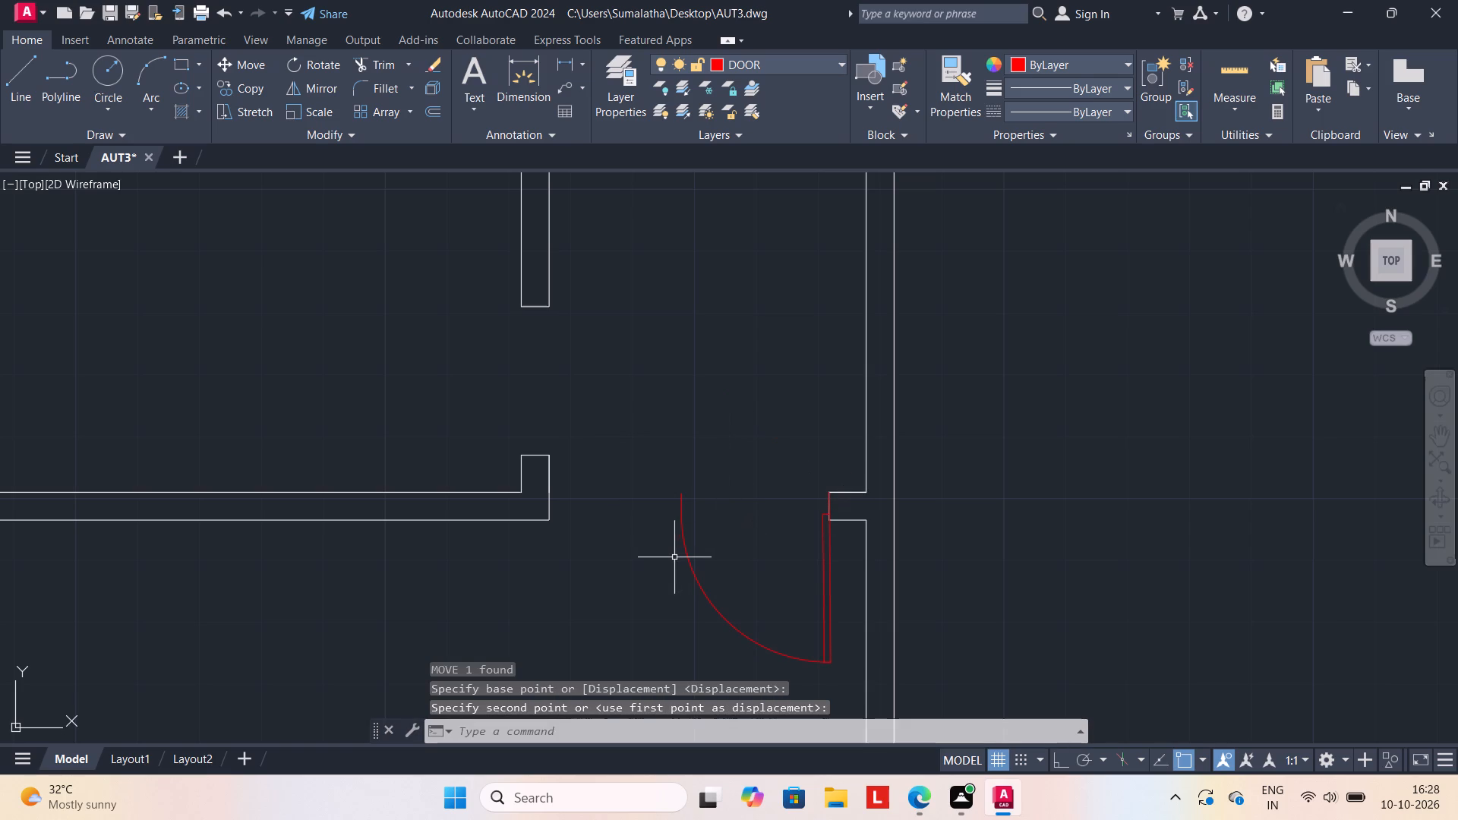
# Enlarge the moved door about its hinge-side corner so its arc comes close to the opening's west jamb.
pyautogui.scroll(-1, 674, 557)
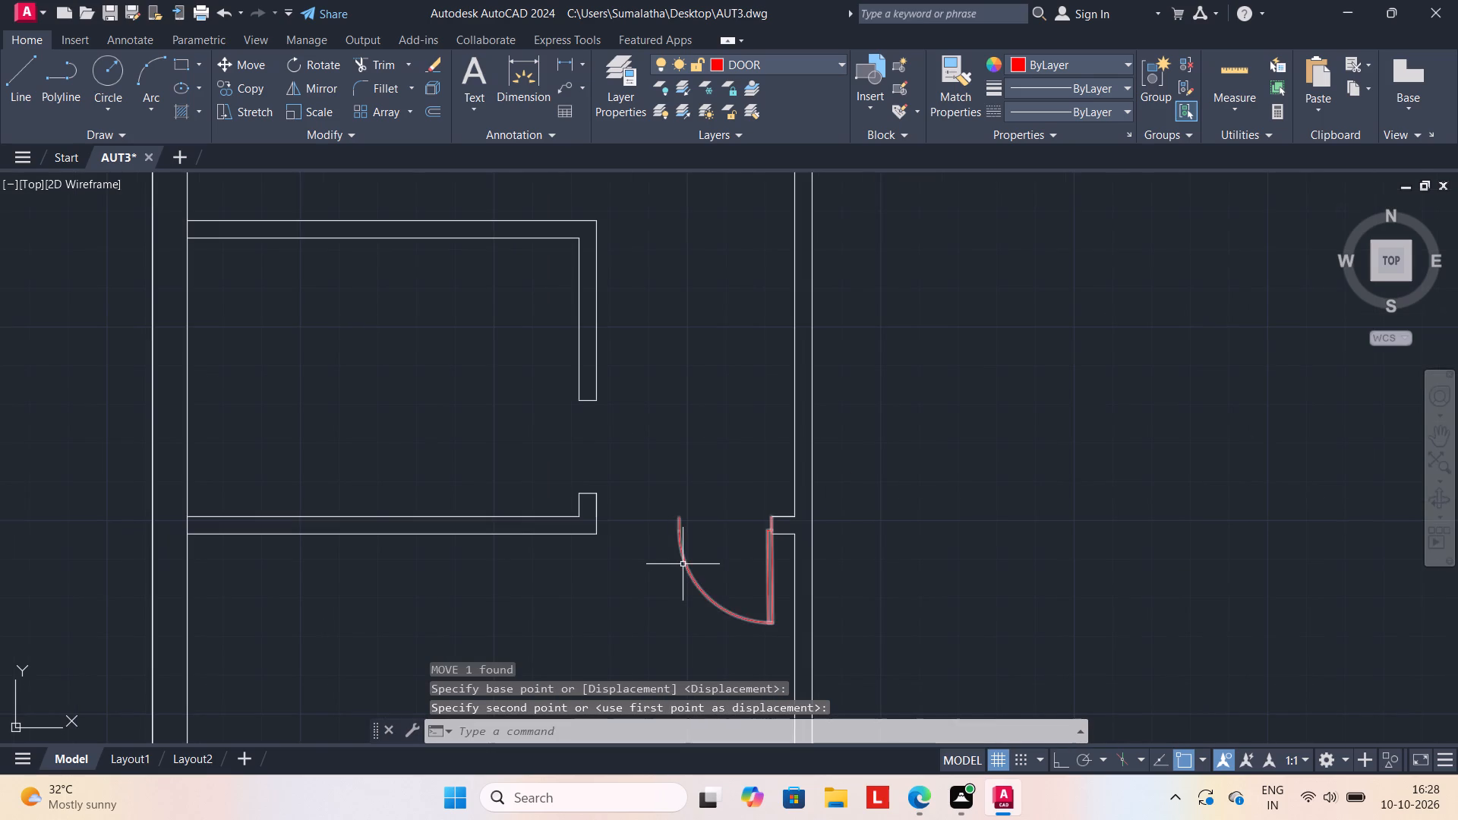
pyautogui.click(683, 563)
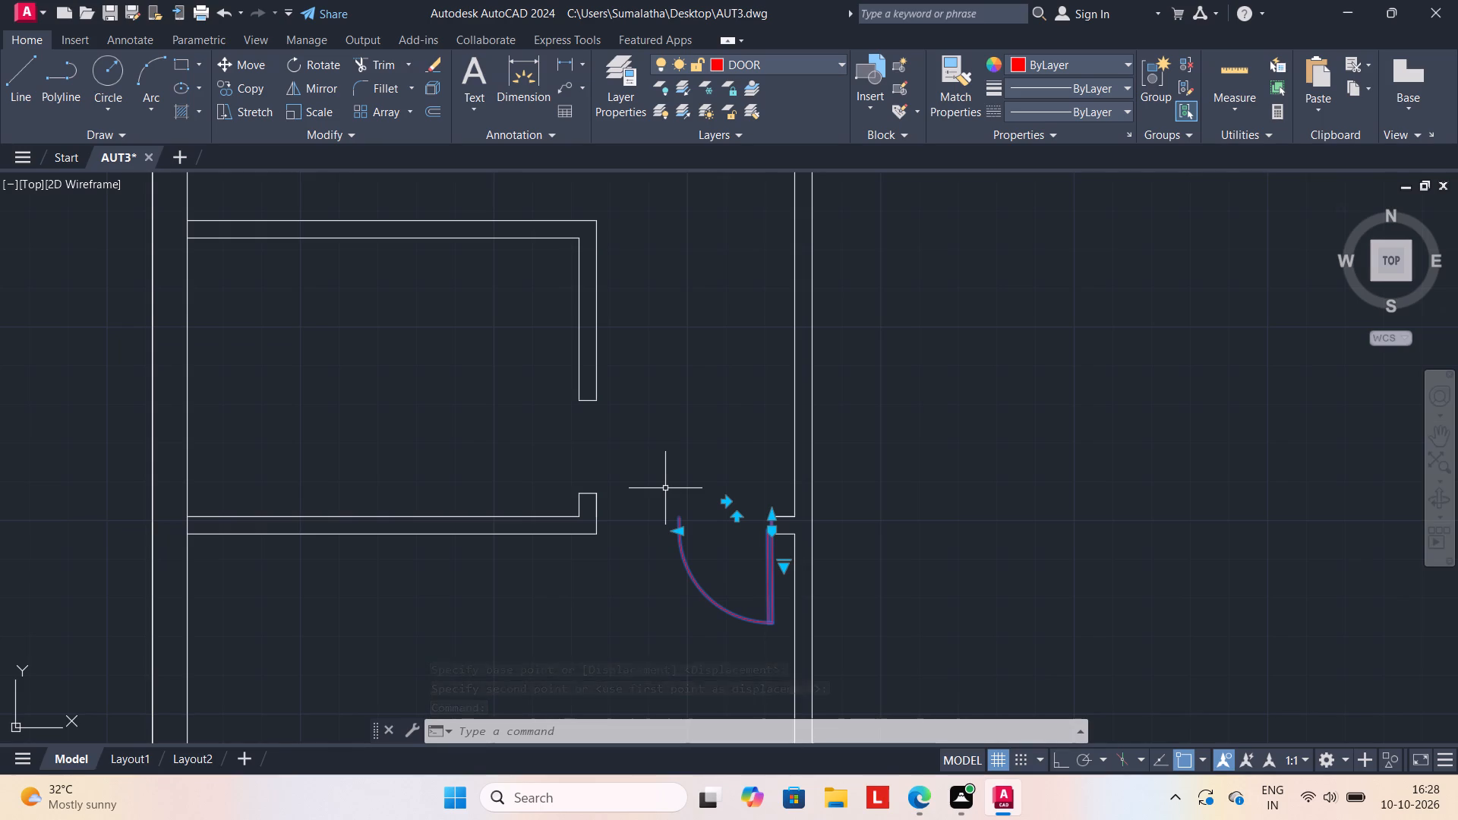
pyautogui.write('SC')
pyautogui.press('Return')
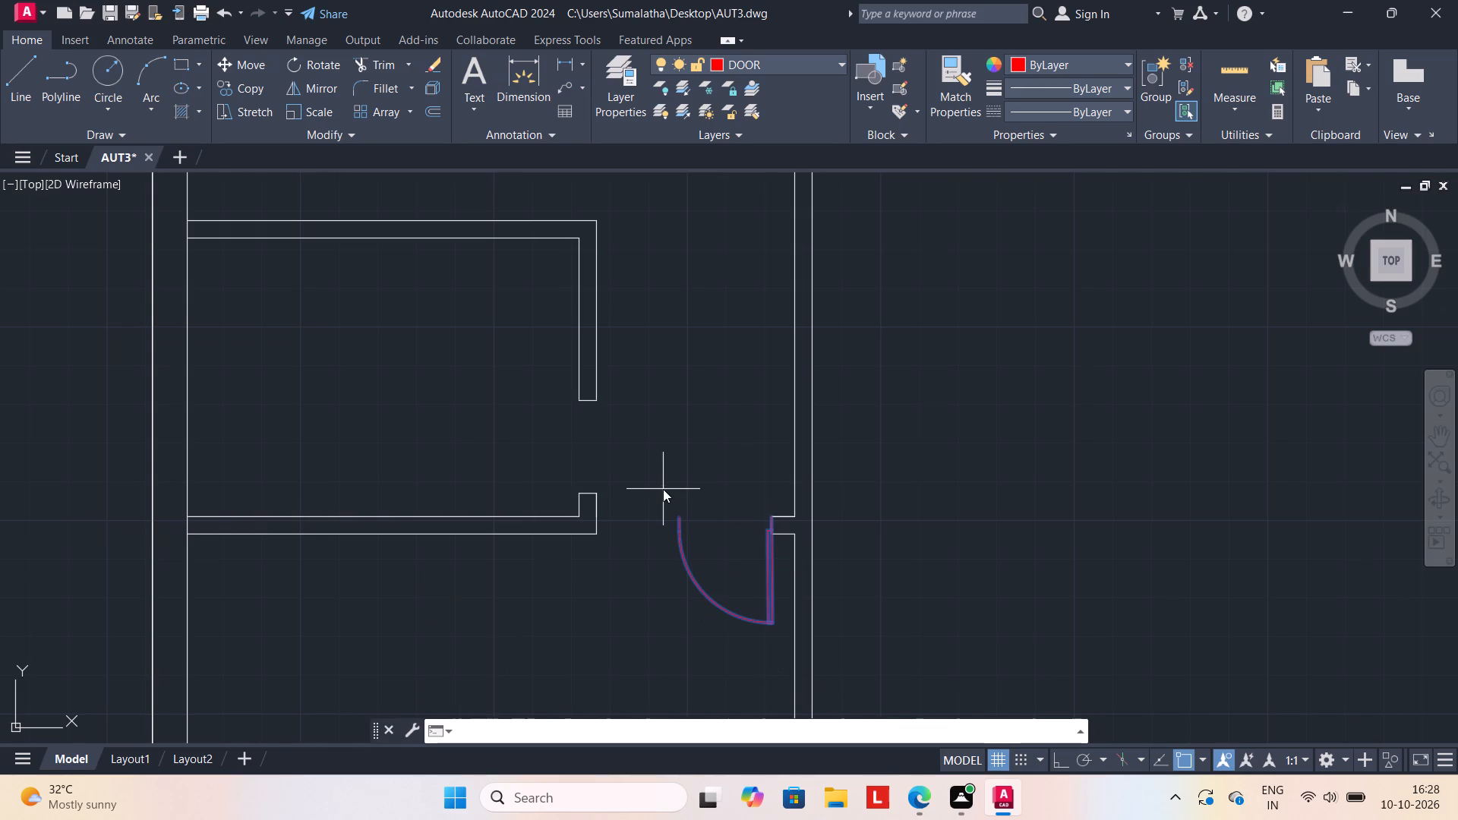
pyautogui.click(772, 512)
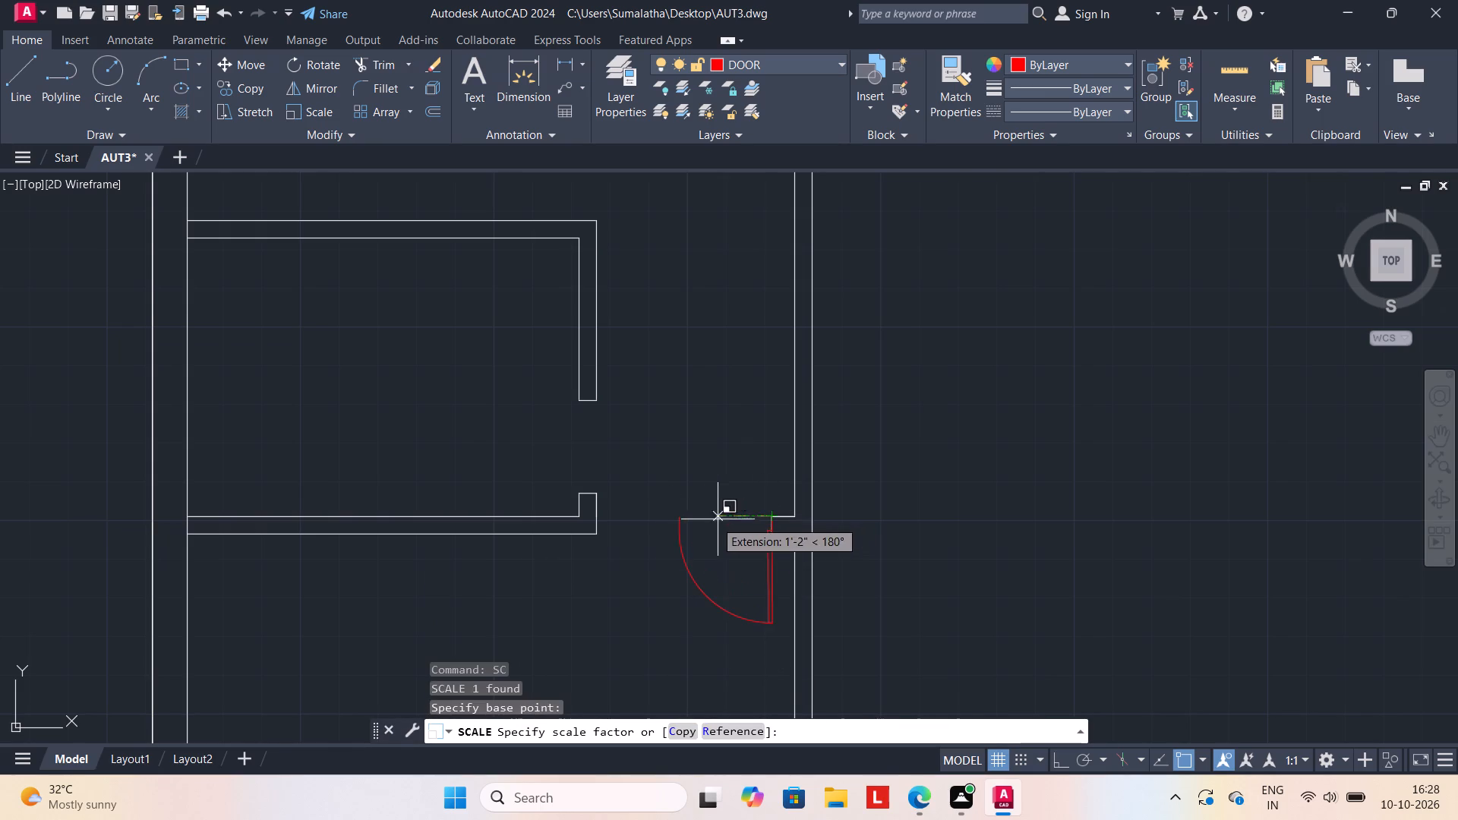
pyautogui.click(670, 522)
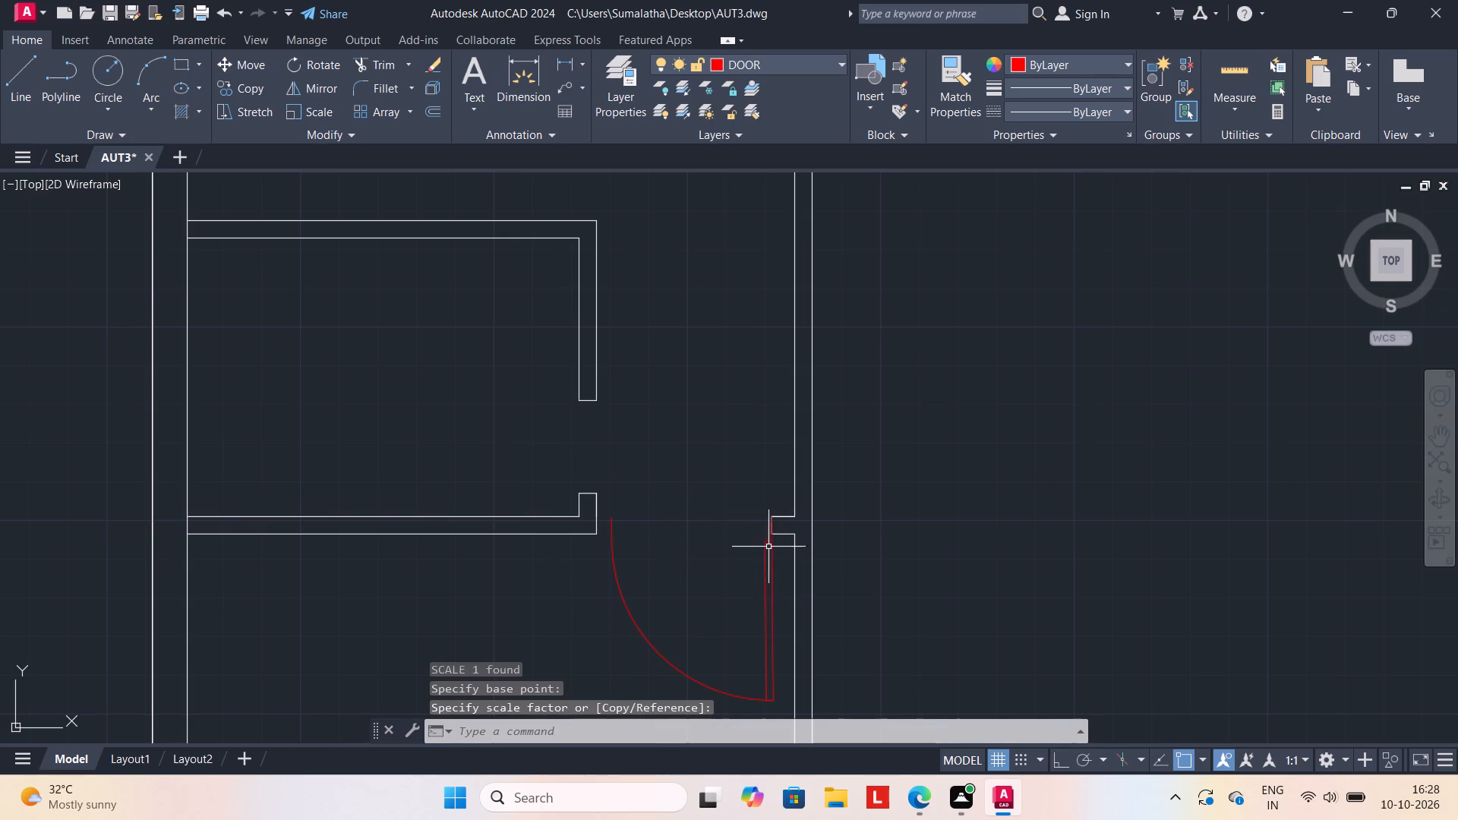
# Enlarge the passage door again about the same corner so it spans the full opening to the west jamb.
pyautogui.click(772, 565)
pyautogui.write('SC')
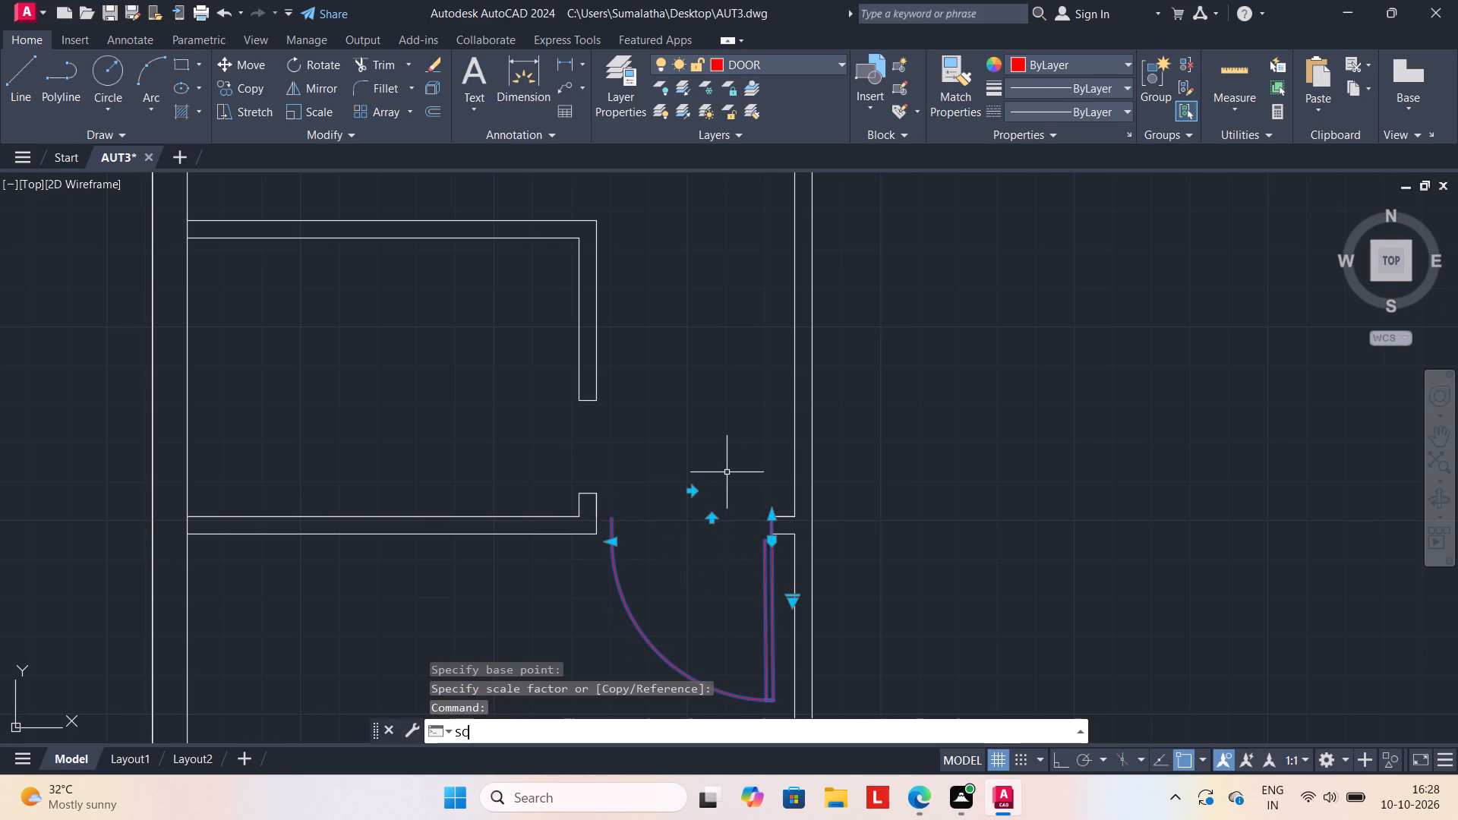
pyautogui.press('Return')
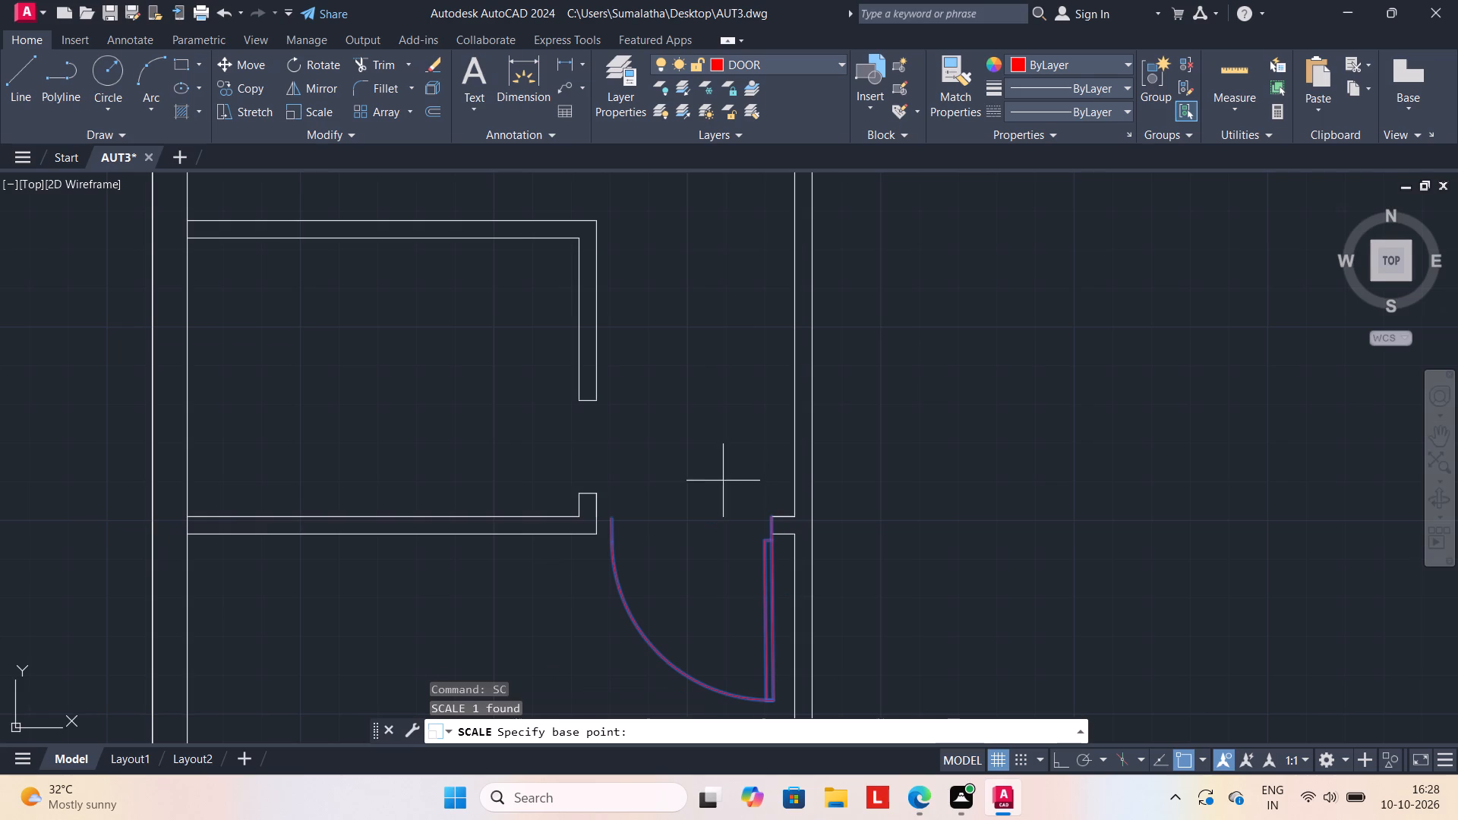
pyautogui.click(771, 513)
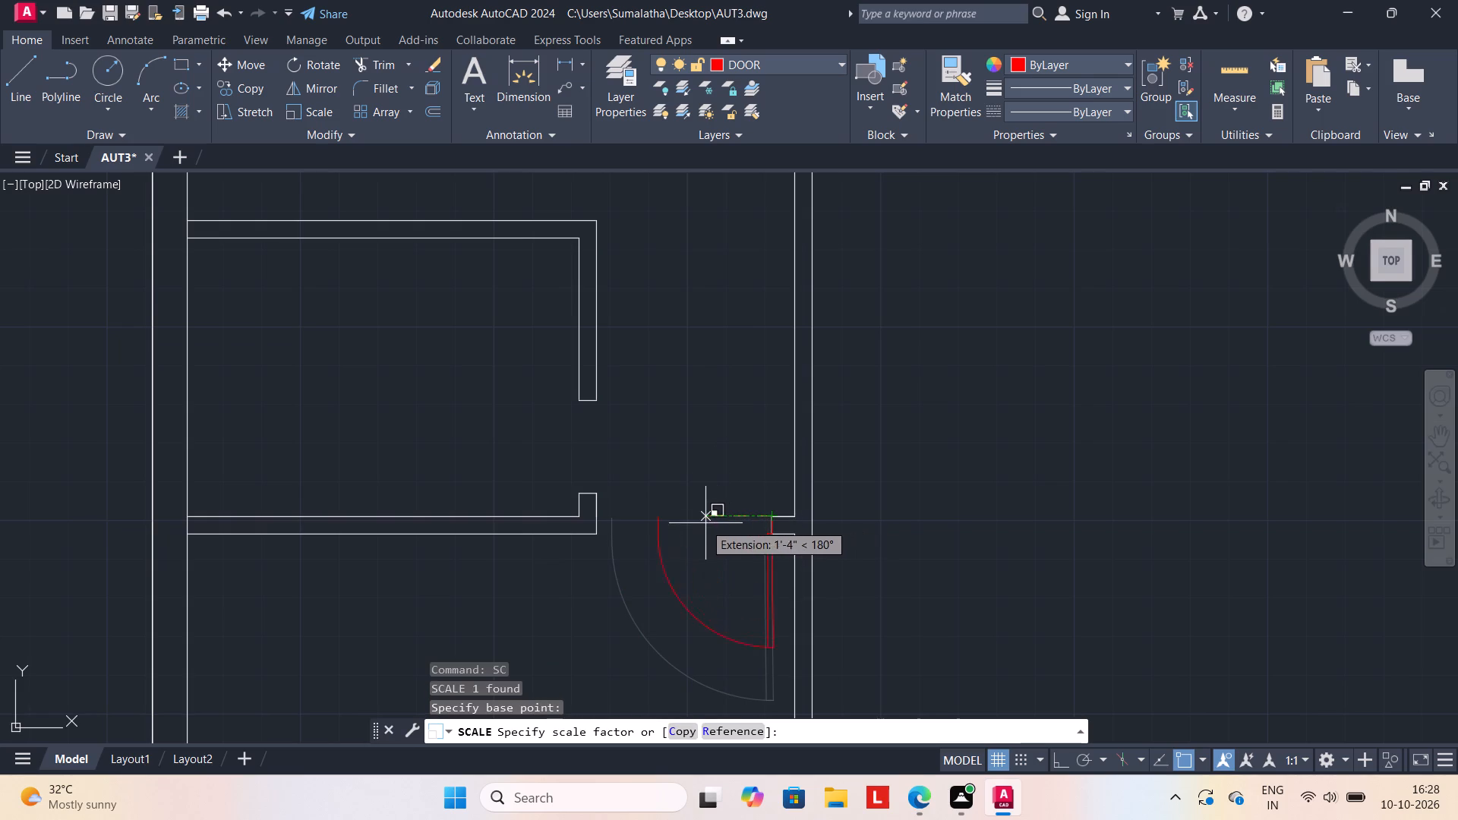
pyautogui.click(670, 525)
# Copy the small door north of the passage by its hinge-side corner to just east of the small room's east wall opening.
pyautogui.scroll(-1, 679, 464)
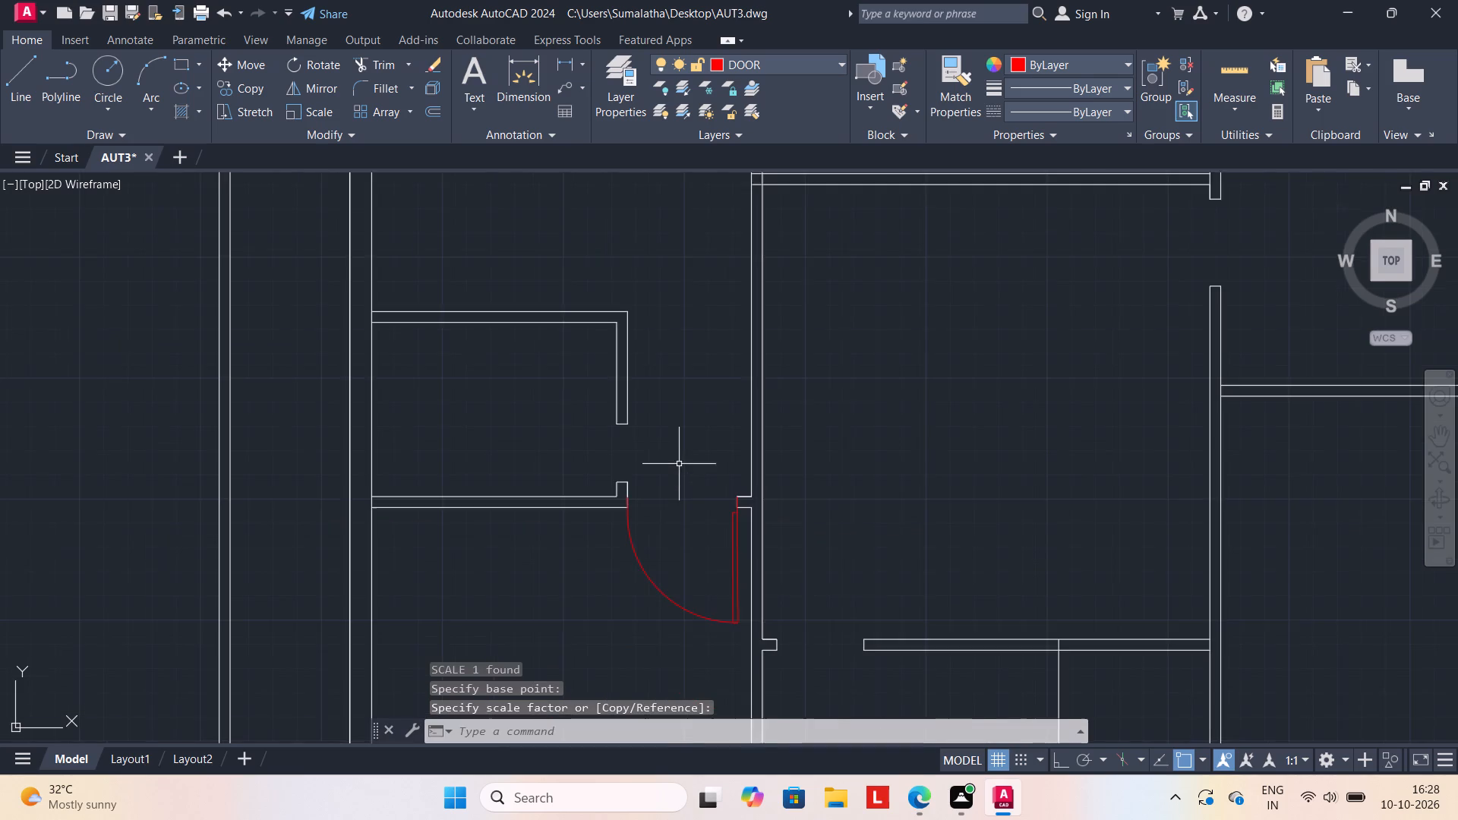
pyautogui.scroll(-2, 676, 465)
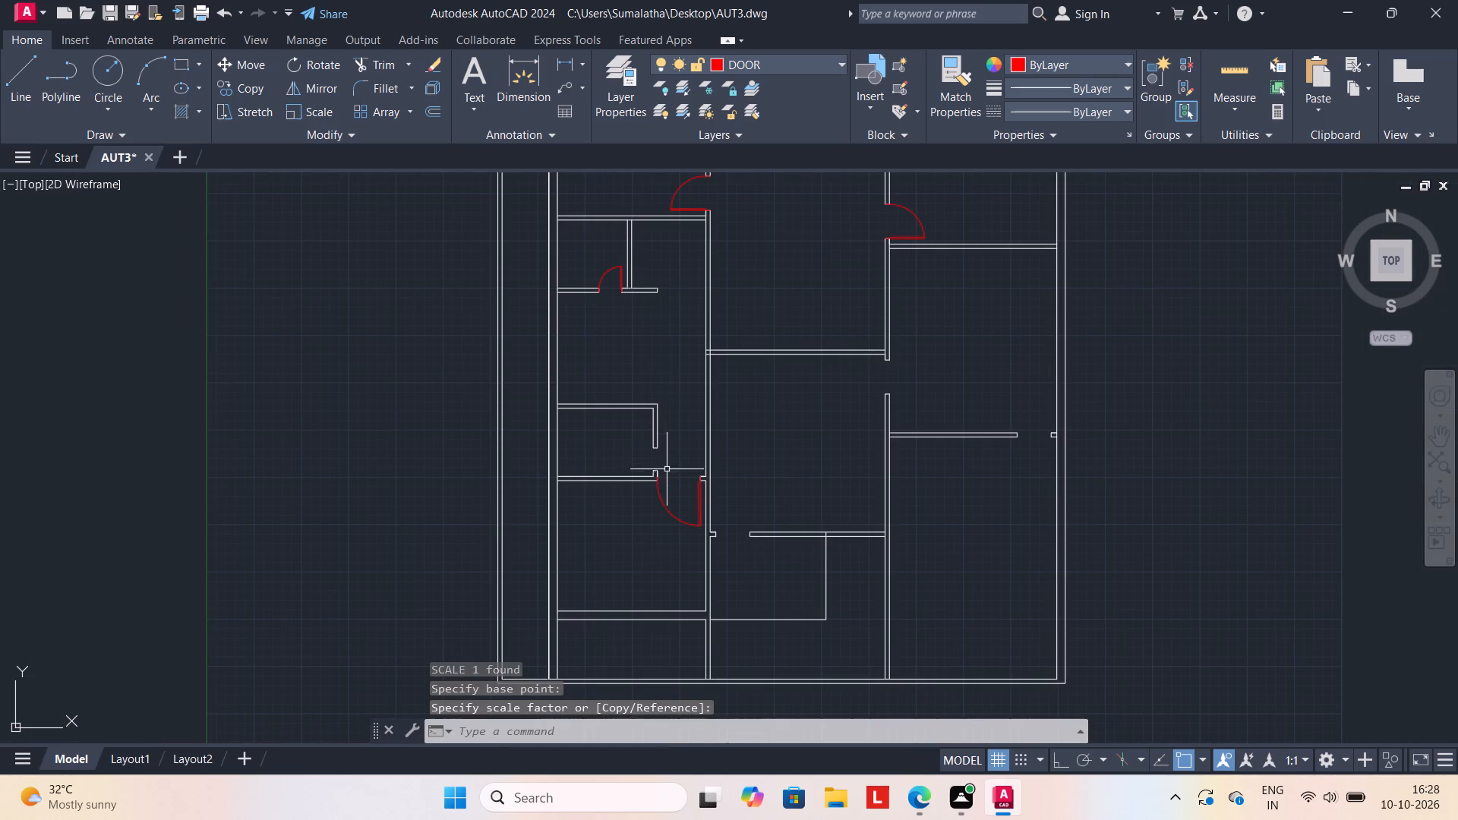
pyautogui.press('Escape')
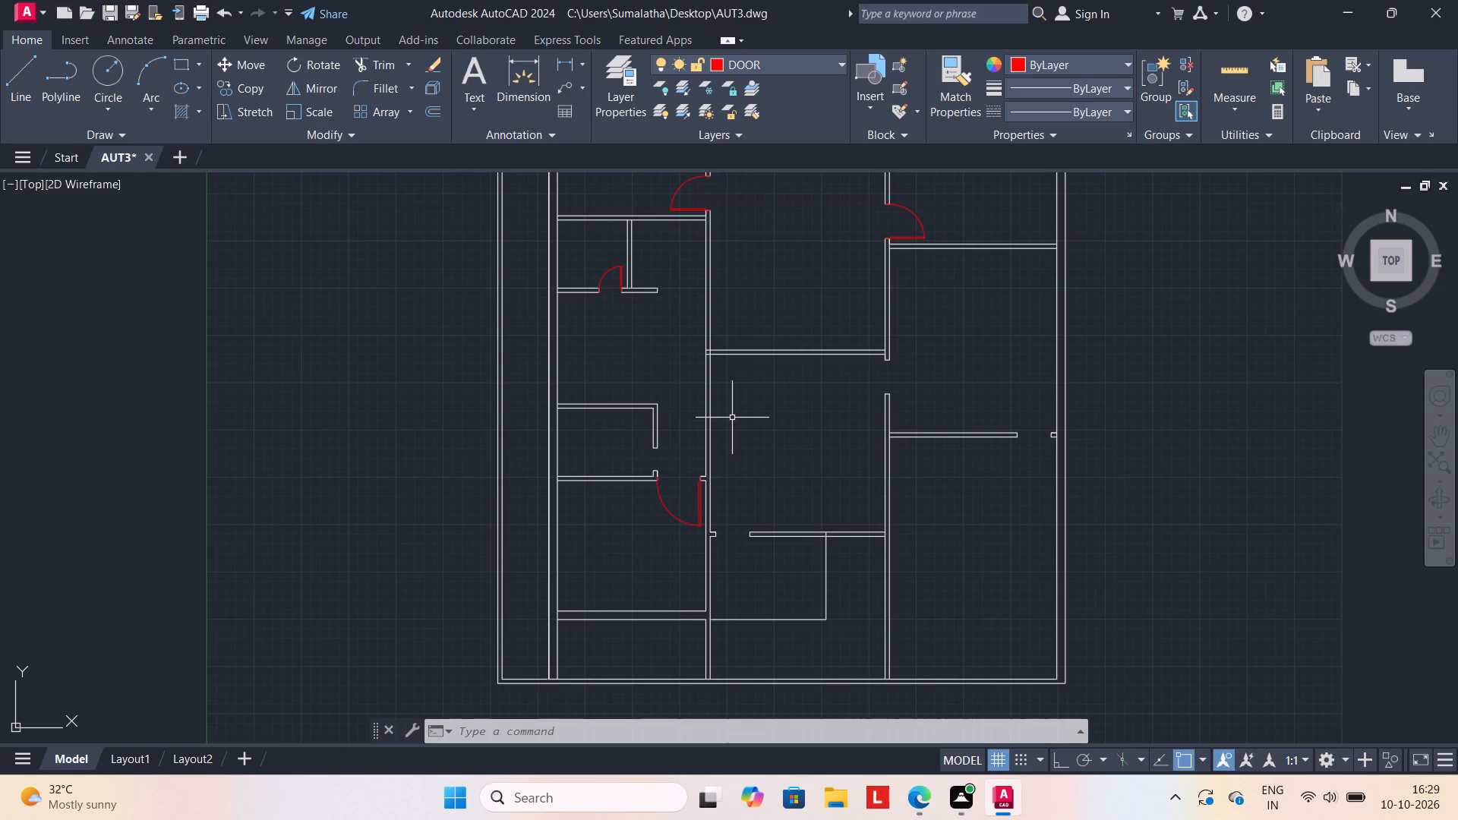
pyautogui.click(620, 281)
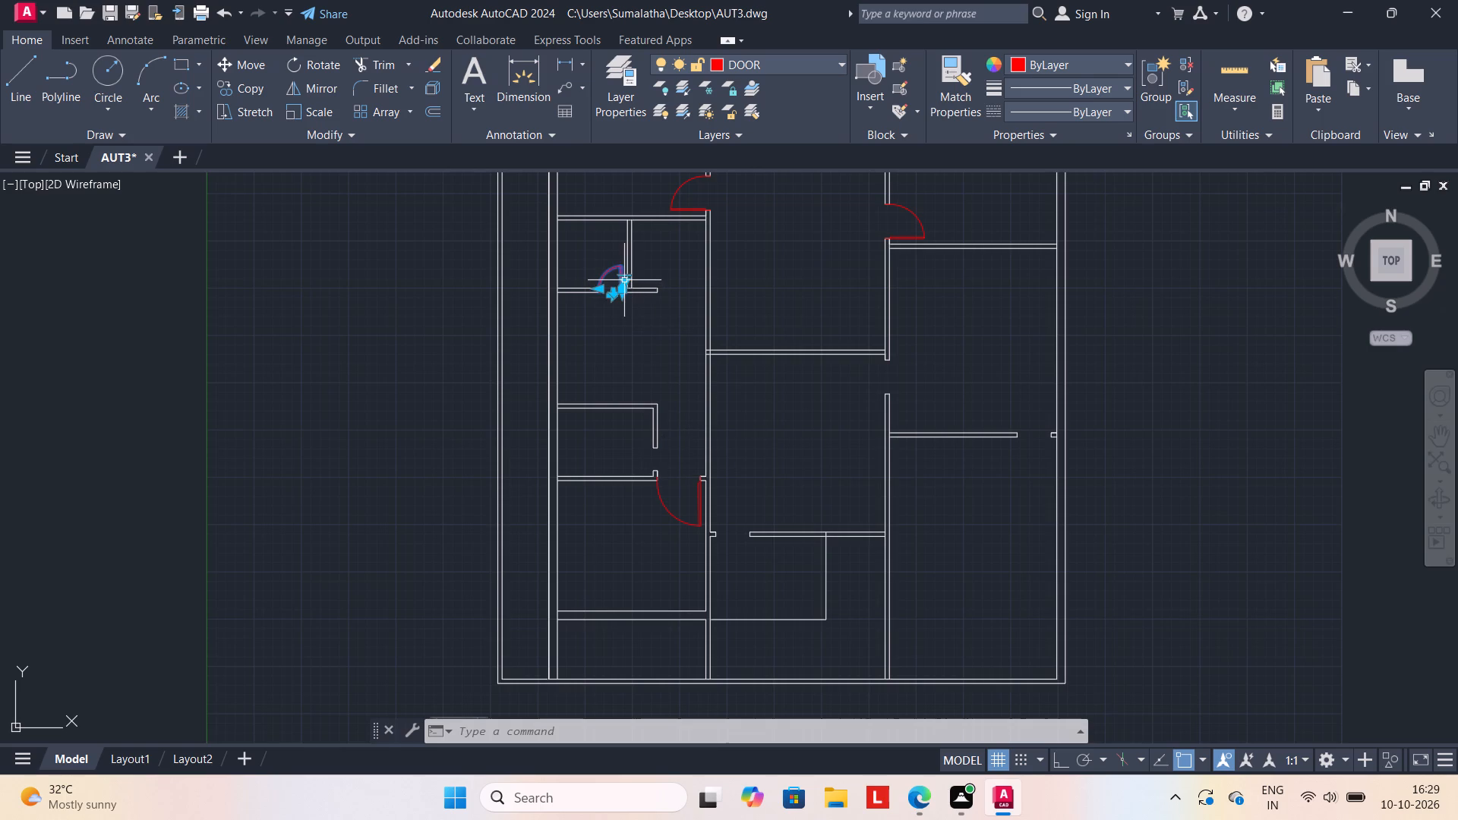
pyautogui.press('c')
pyautogui.press('o')
pyautogui.press('Return')
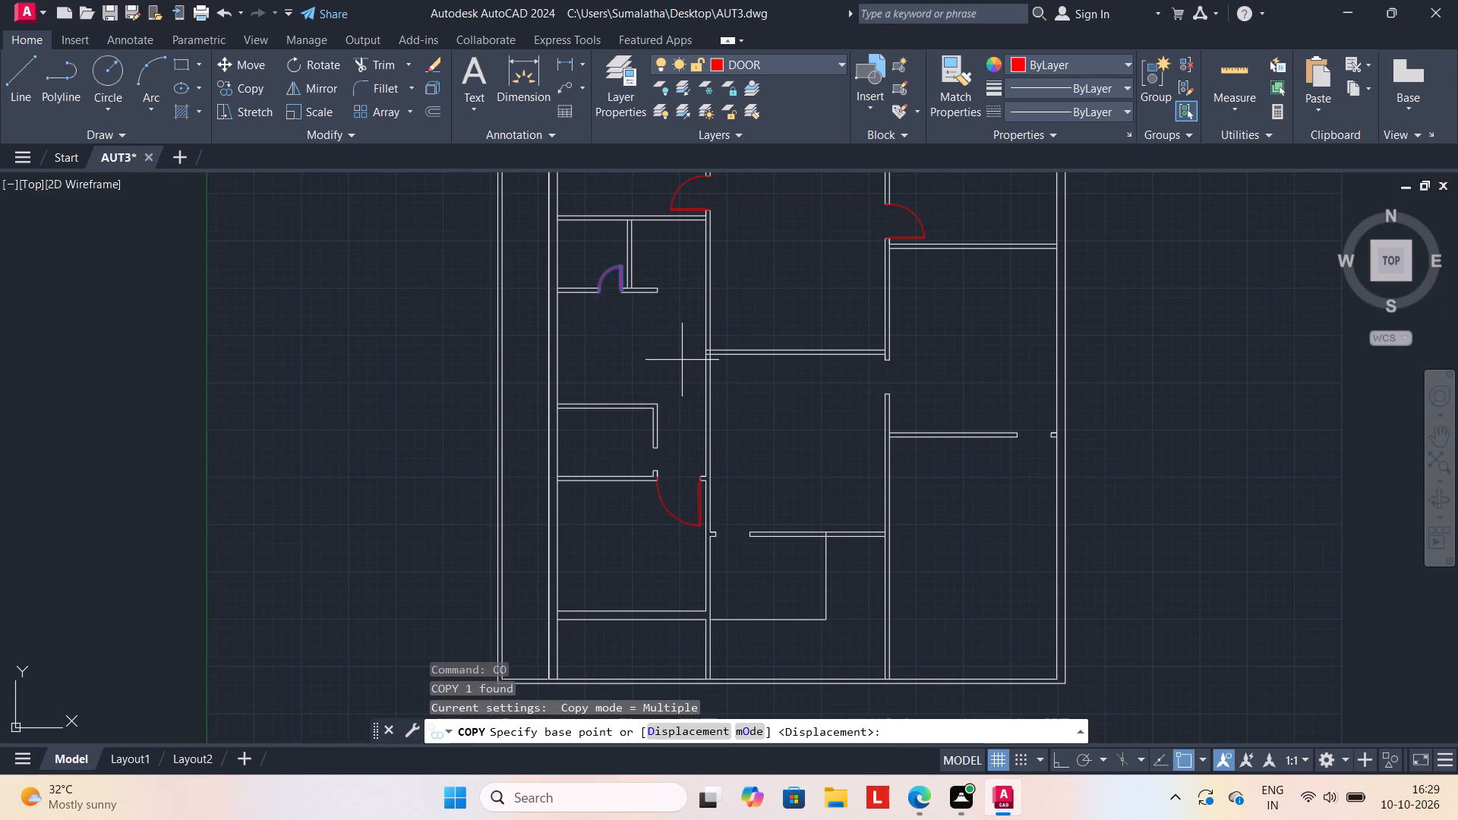
pyautogui.scroll(1, 675, 352)
pyautogui.click(585, 265)
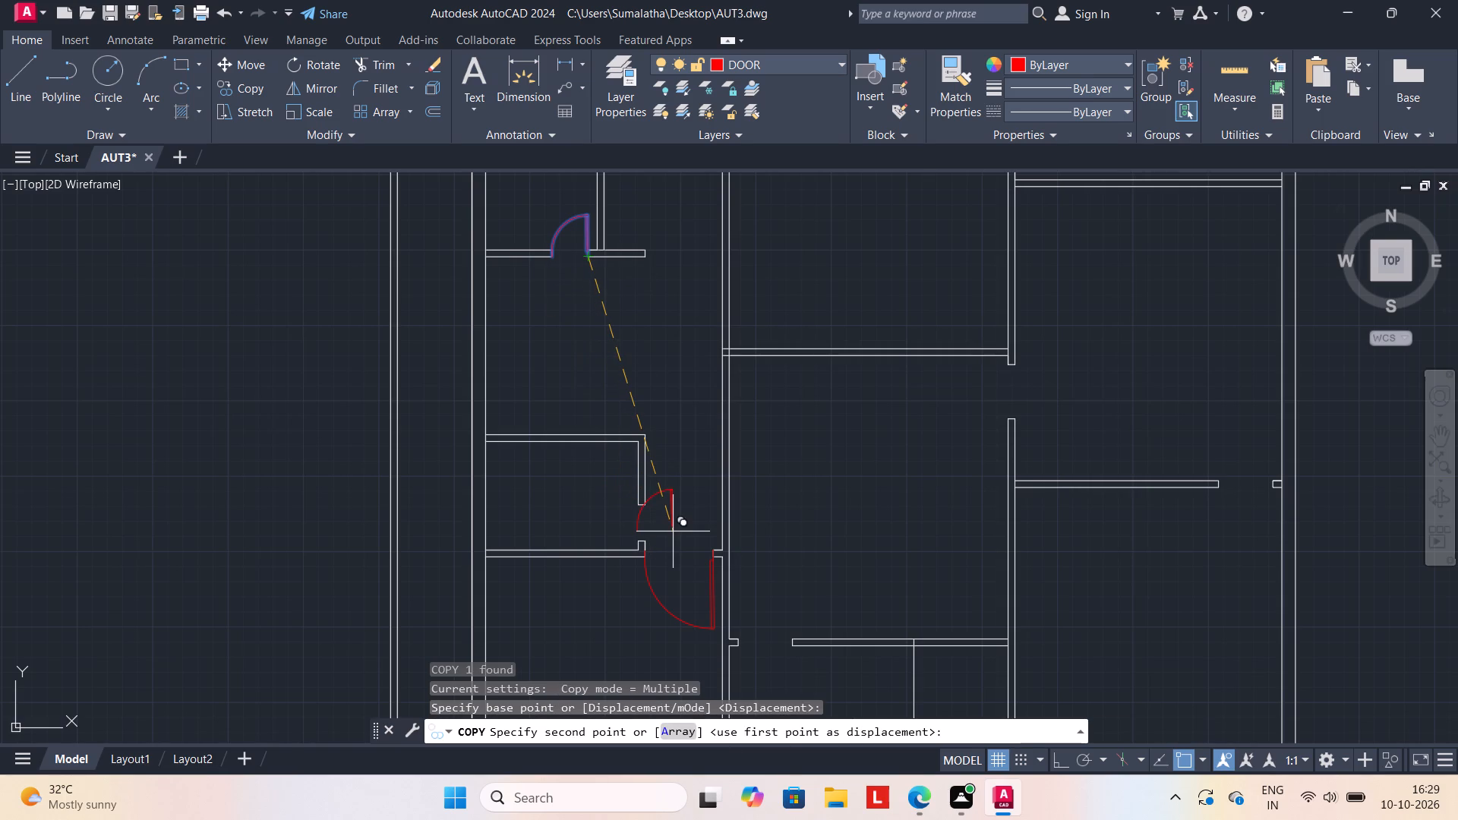
pyautogui.moveTo(672, 528); pyautogui.dragTo(699, 443, button='middle')
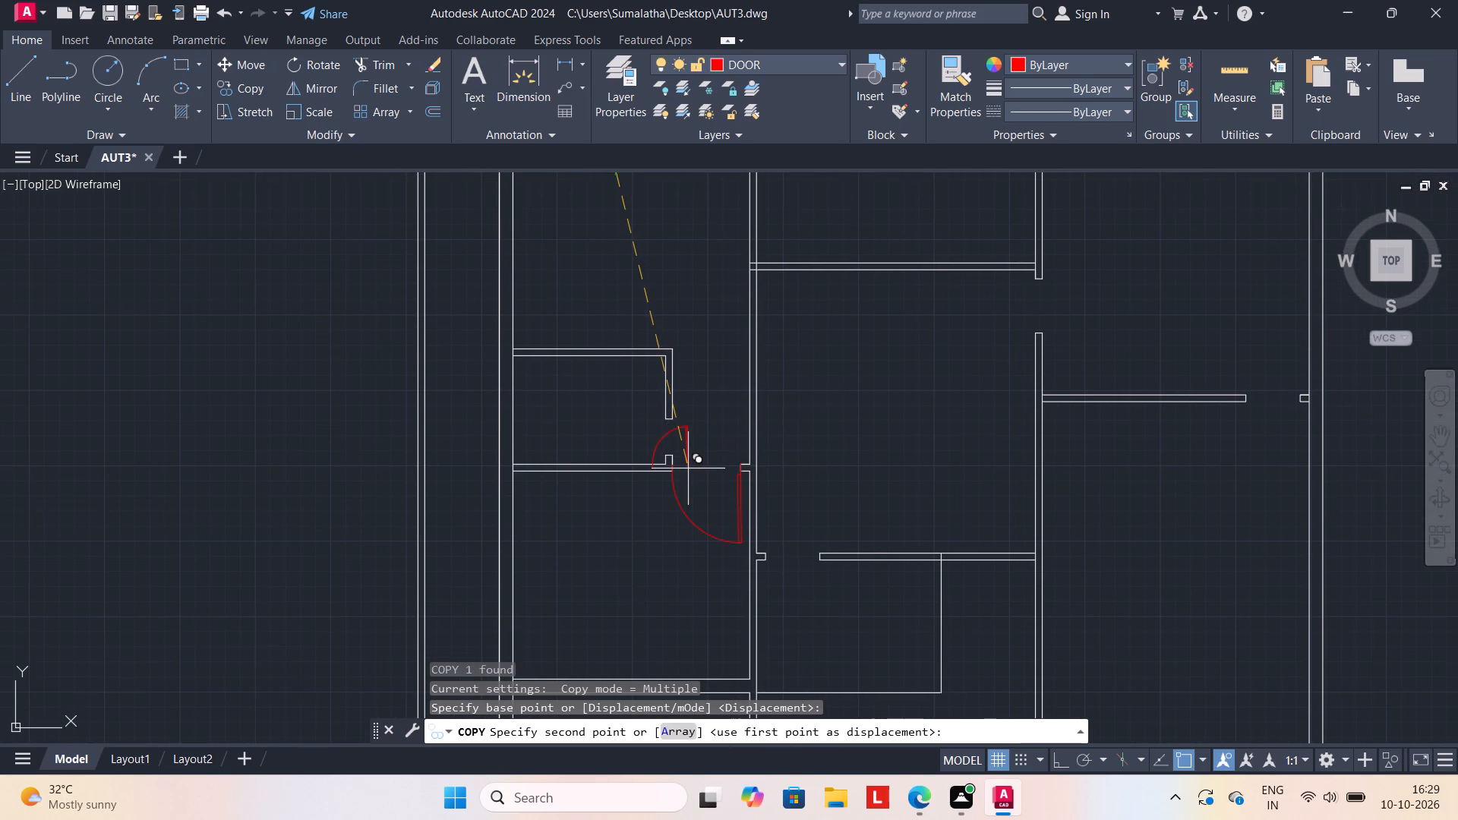
pyautogui.click(705, 443)
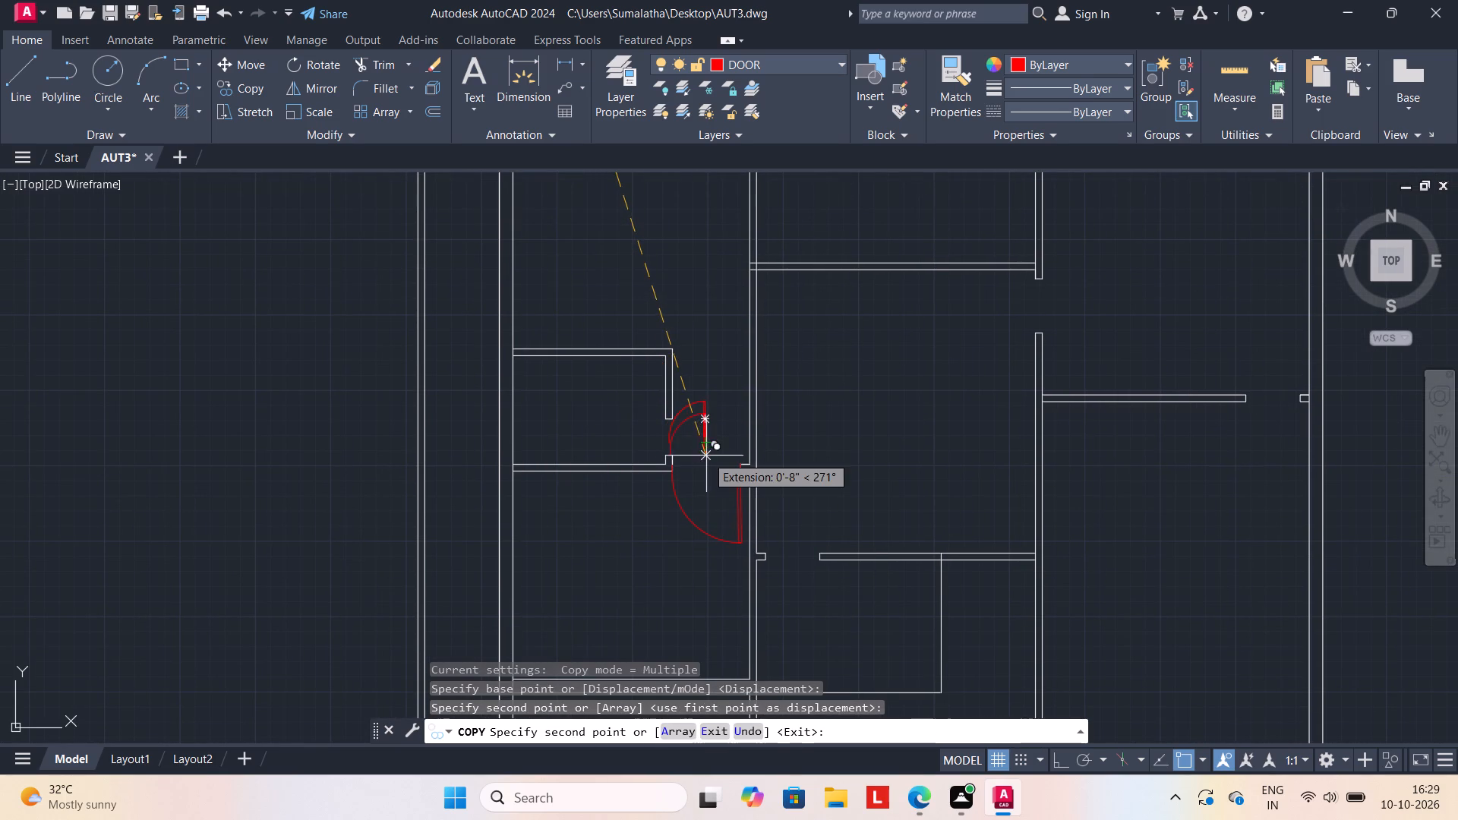
pyautogui.press('Escape')
# Rotate the new door copy about 90° counterclockwise around its hinge-side corner so its leaf points west.
pyautogui.scroll(2, 701, 463)
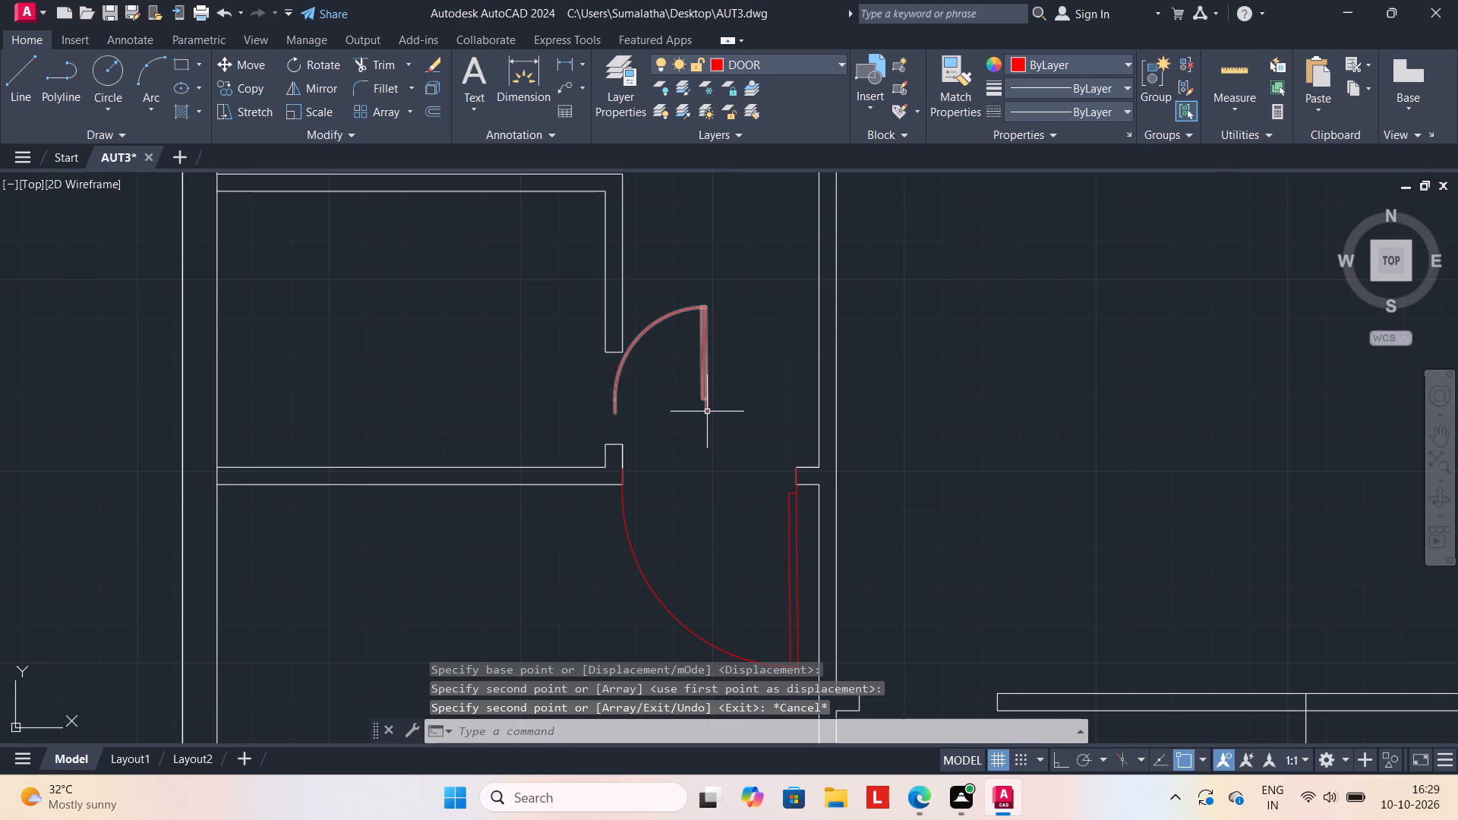
pyautogui.click(707, 412)
pyautogui.write('RO')
pyautogui.press('Return')
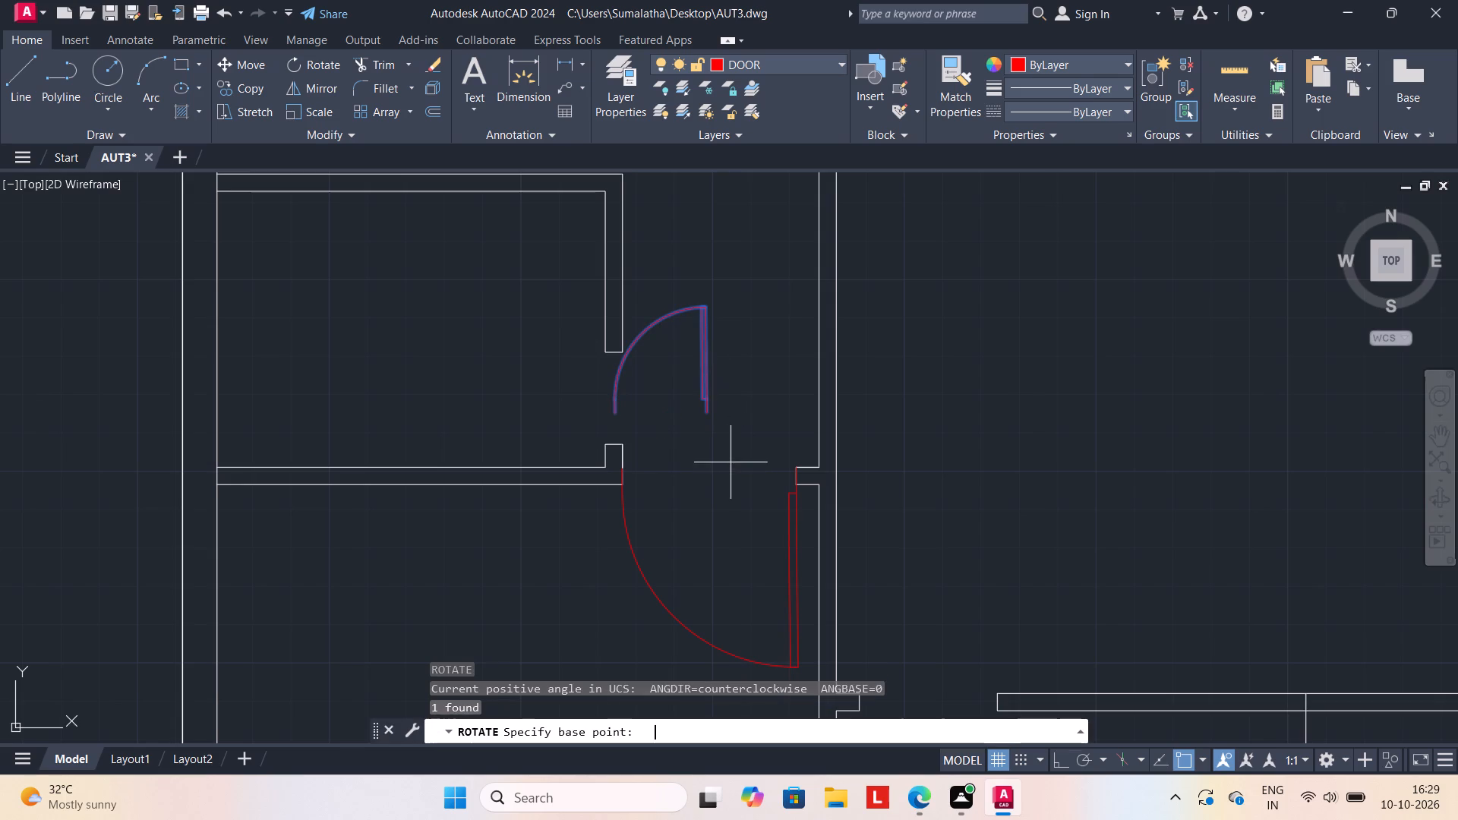
pyautogui.click(710, 415)
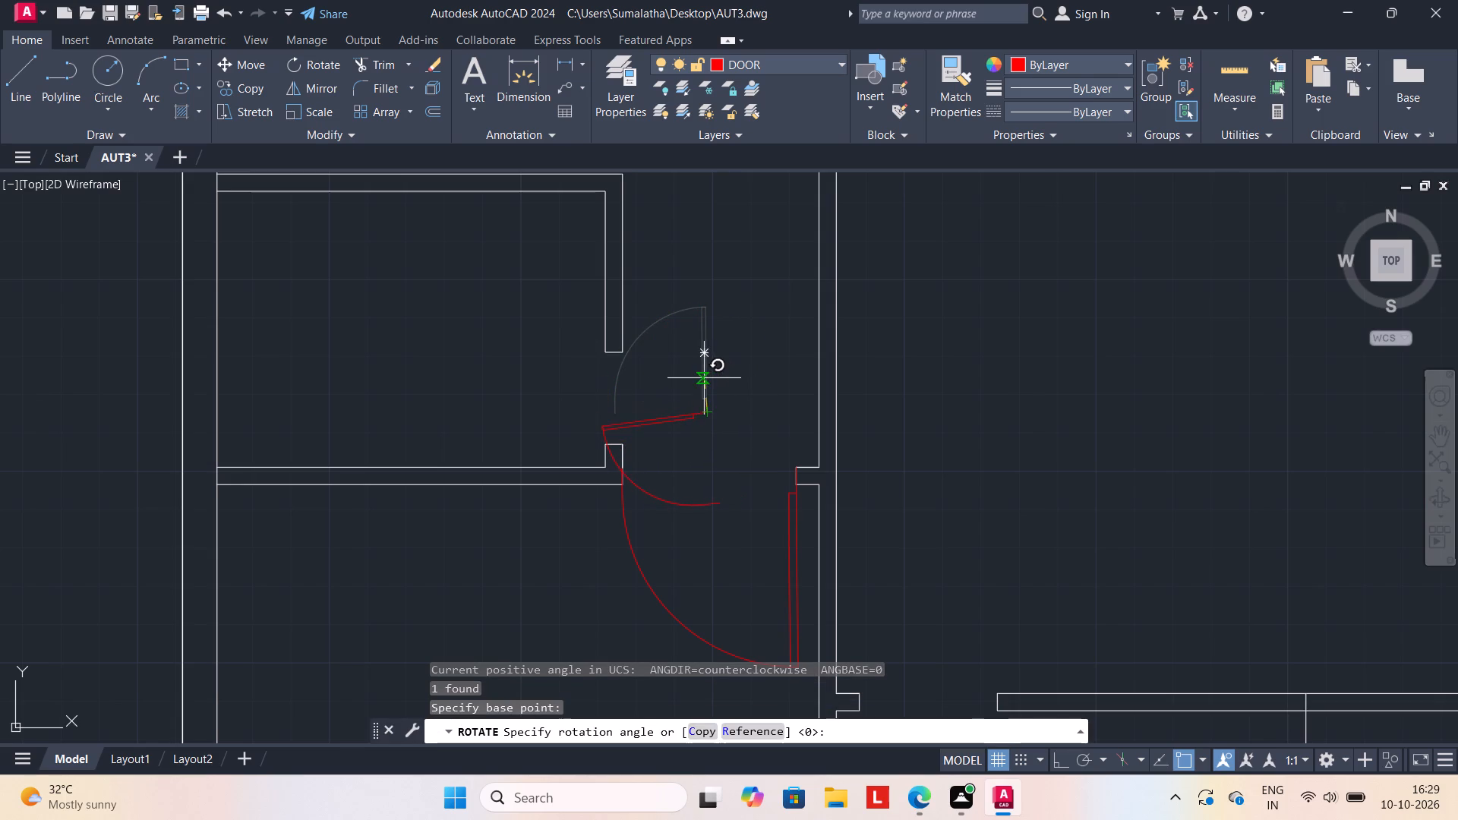
pyautogui.click(706, 382)
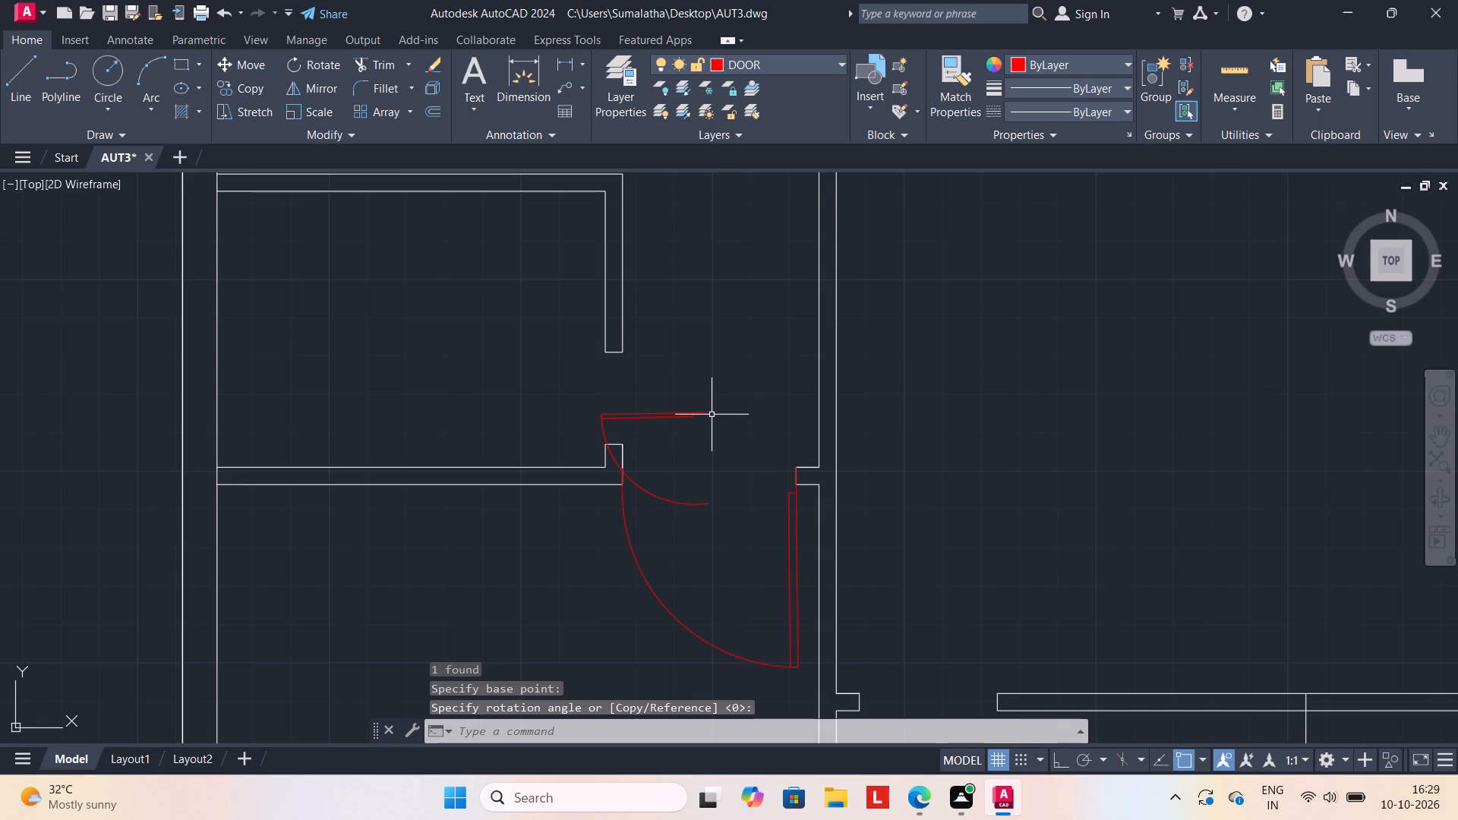
# Flip the rotated door so its leaf lies on the south side pointing west and its arc swings north.
pyautogui.click(703, 415)
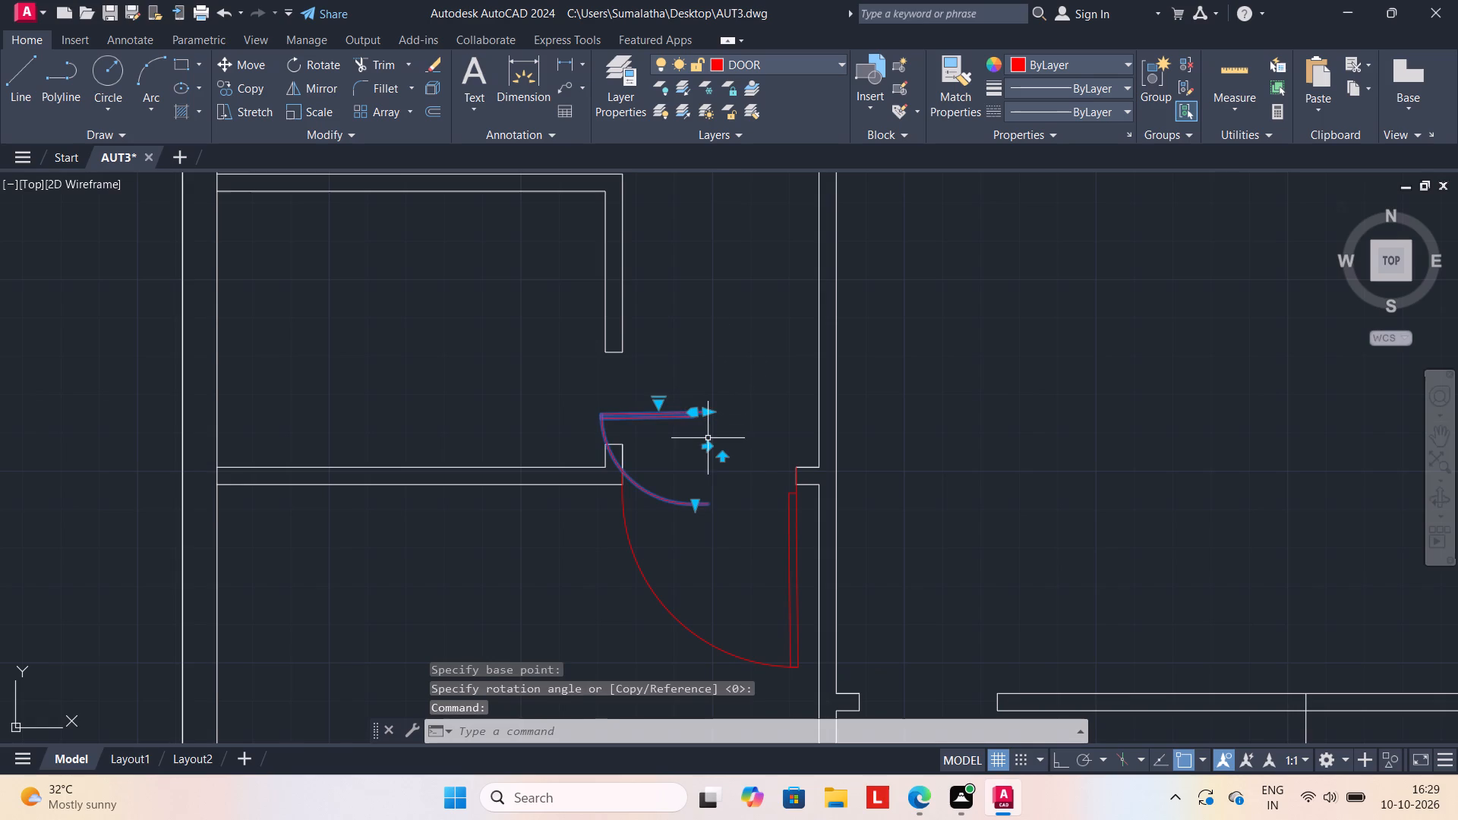
pyautogui.click(705, 445)
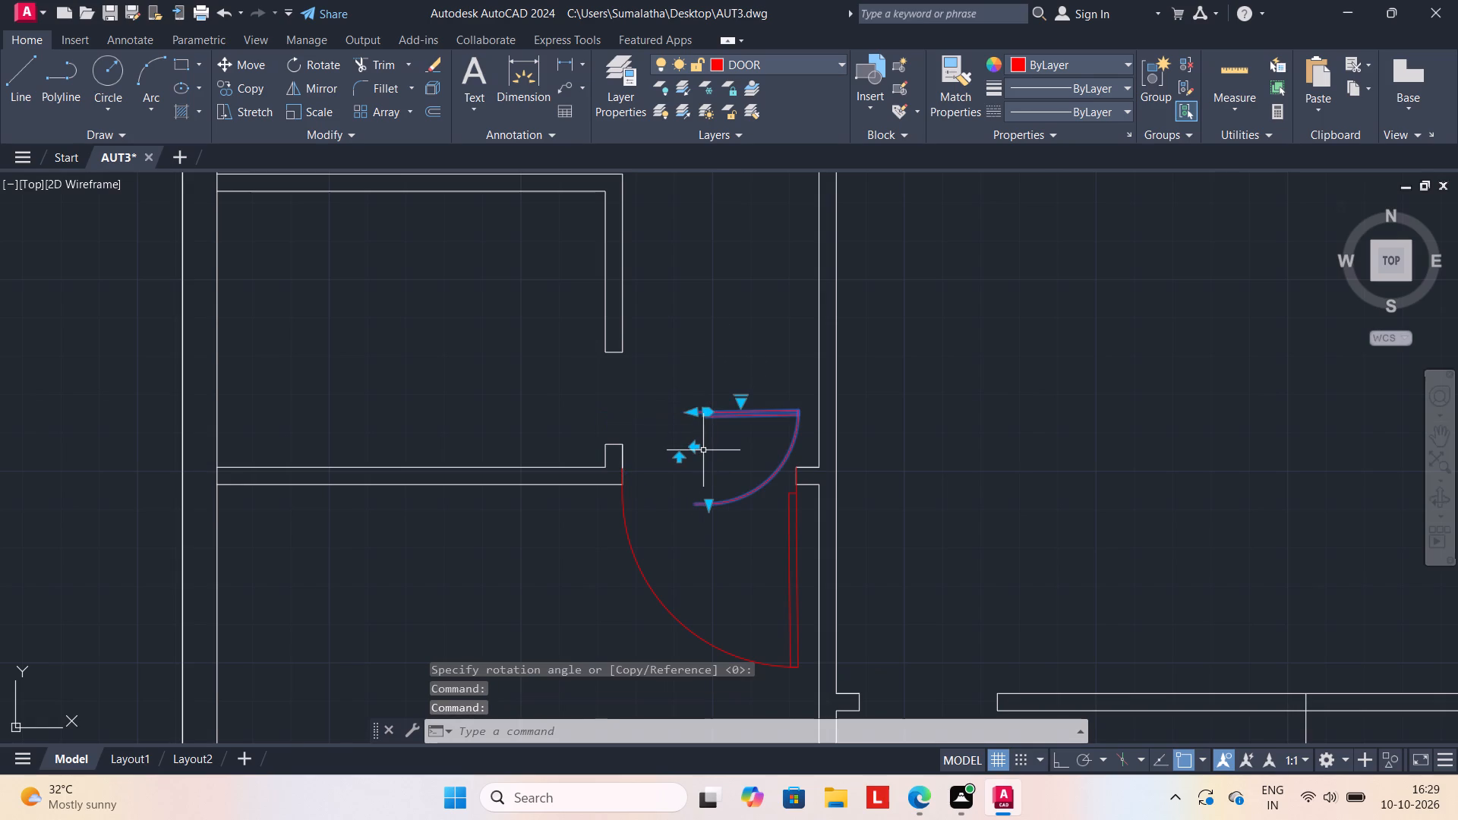
pyautogui.click(681, 459)
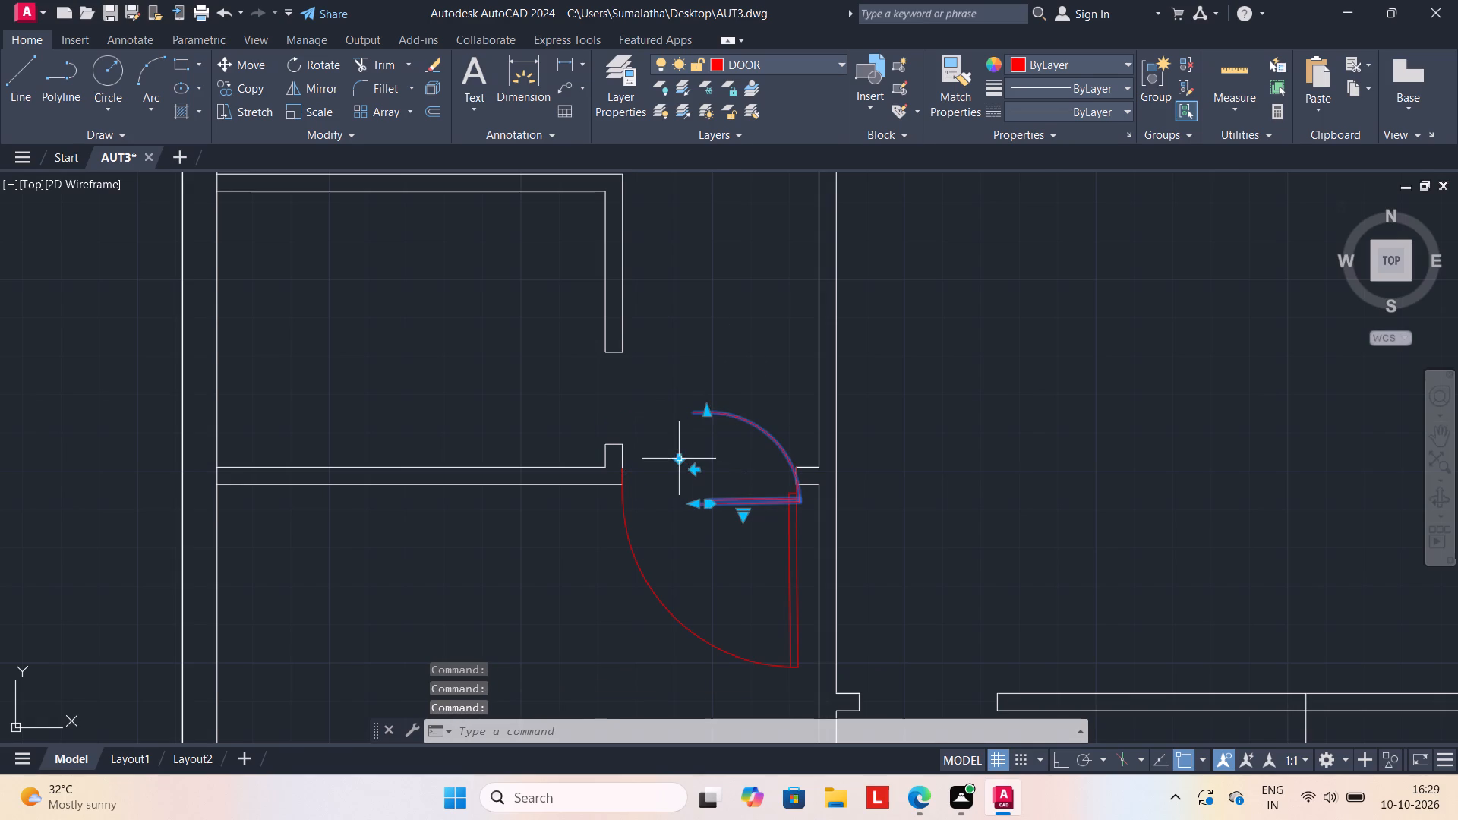
pyautogui.click(681, 462)
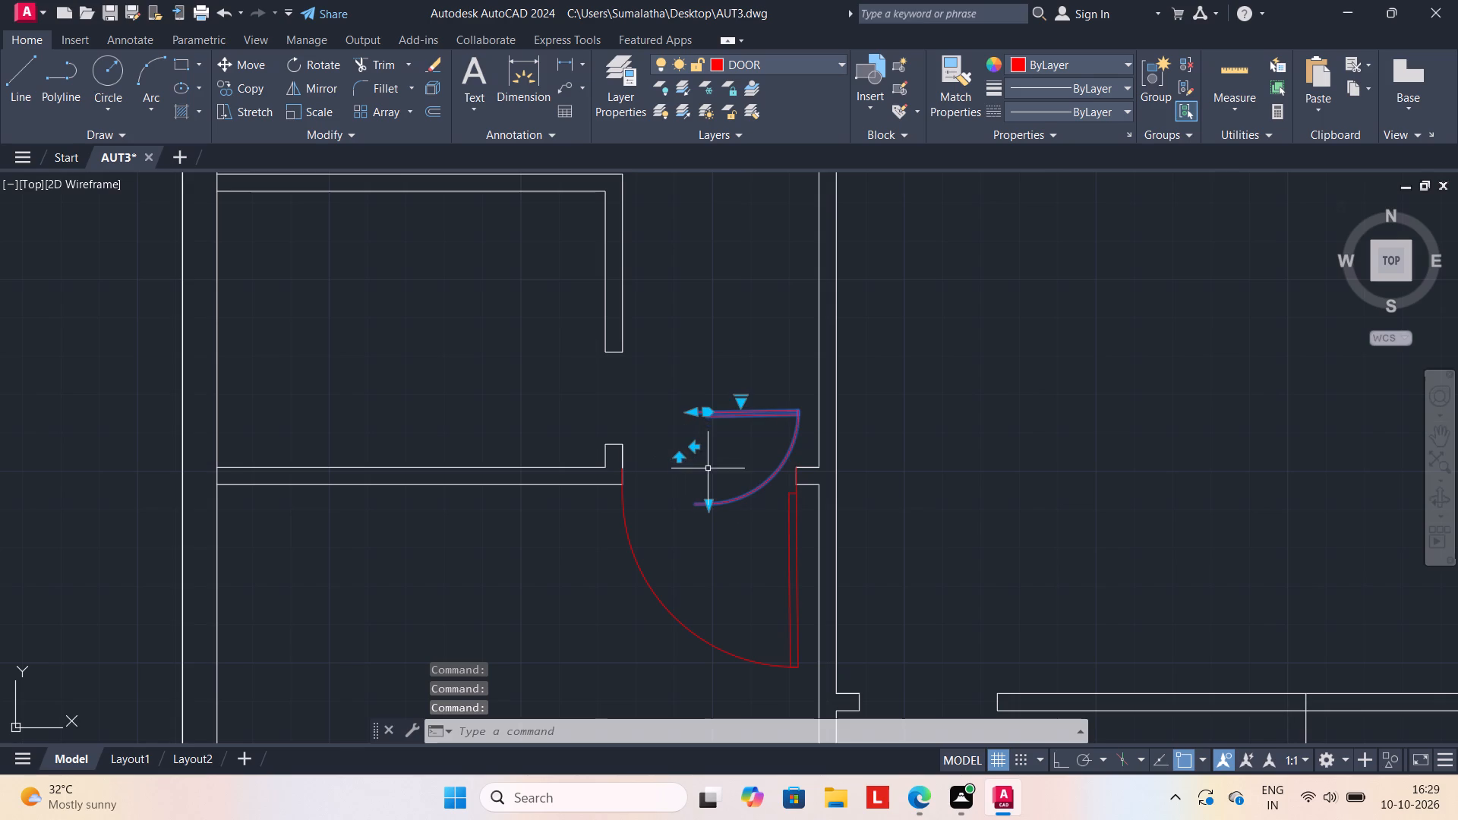
pyautogui.click(681, 458)
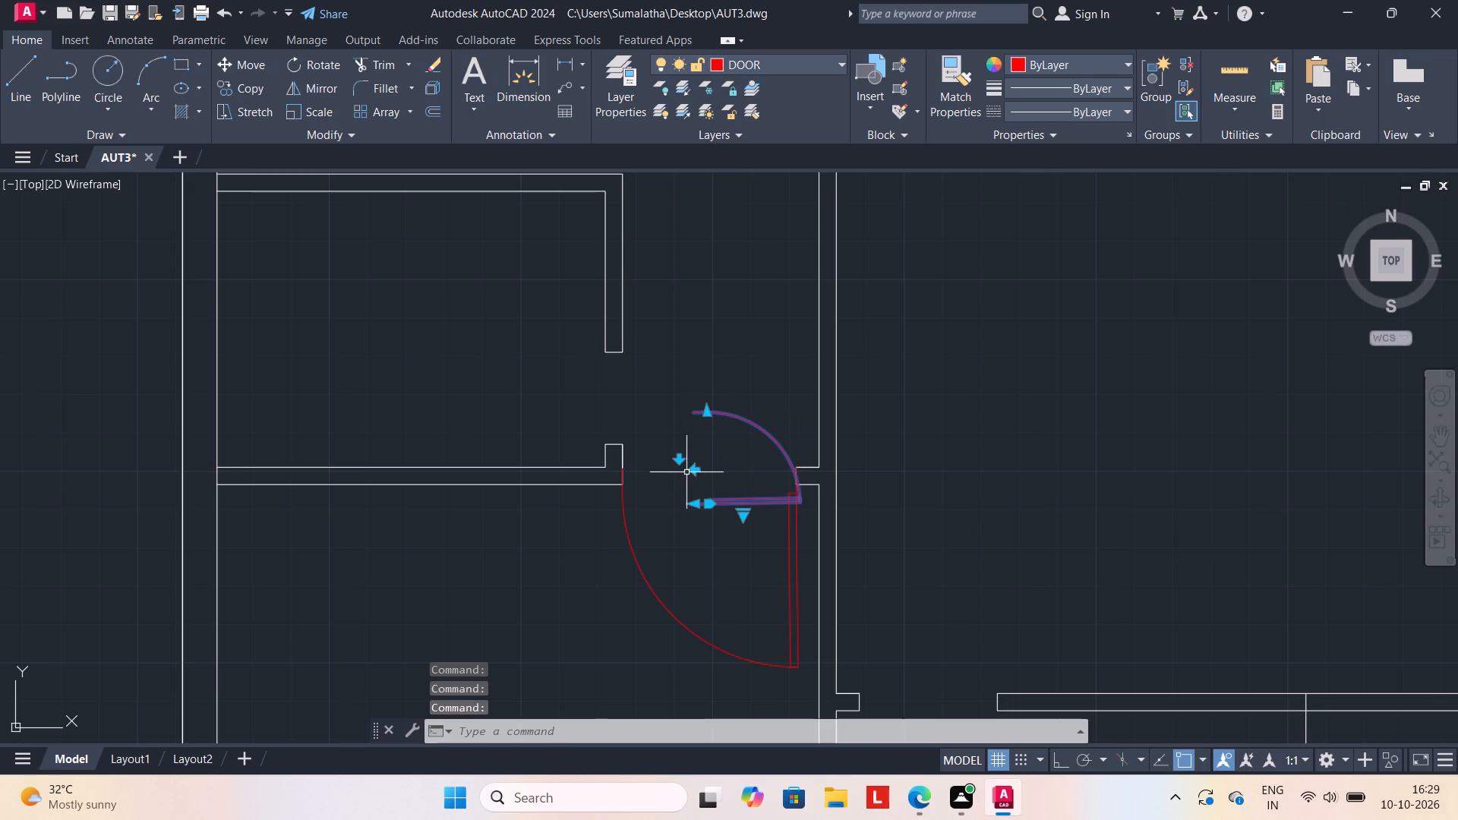
pyautogui.press('Escape')
pyautogui.scroll(1, 713, 496)
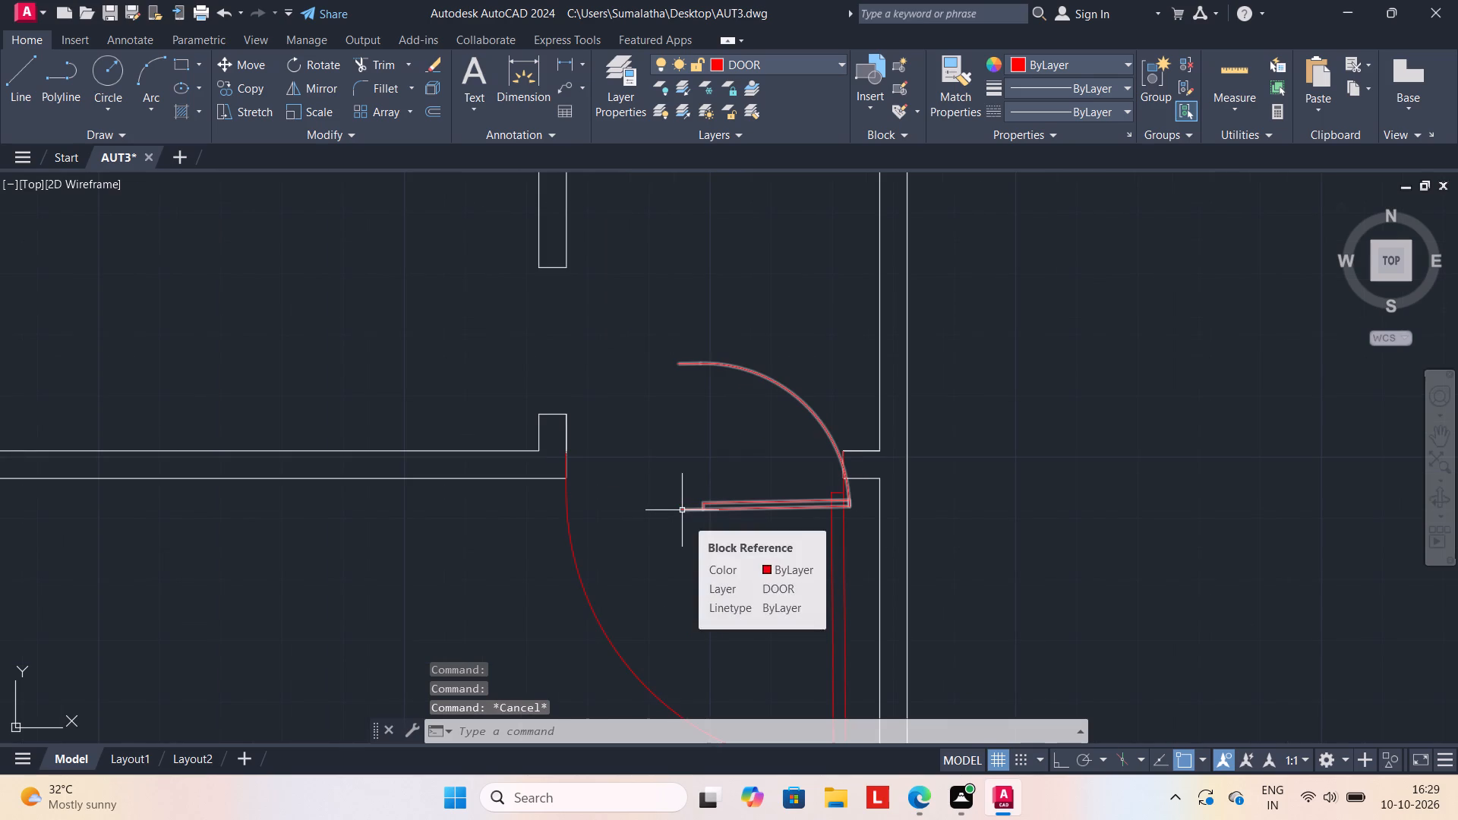
pyautogui.click(682, 510)
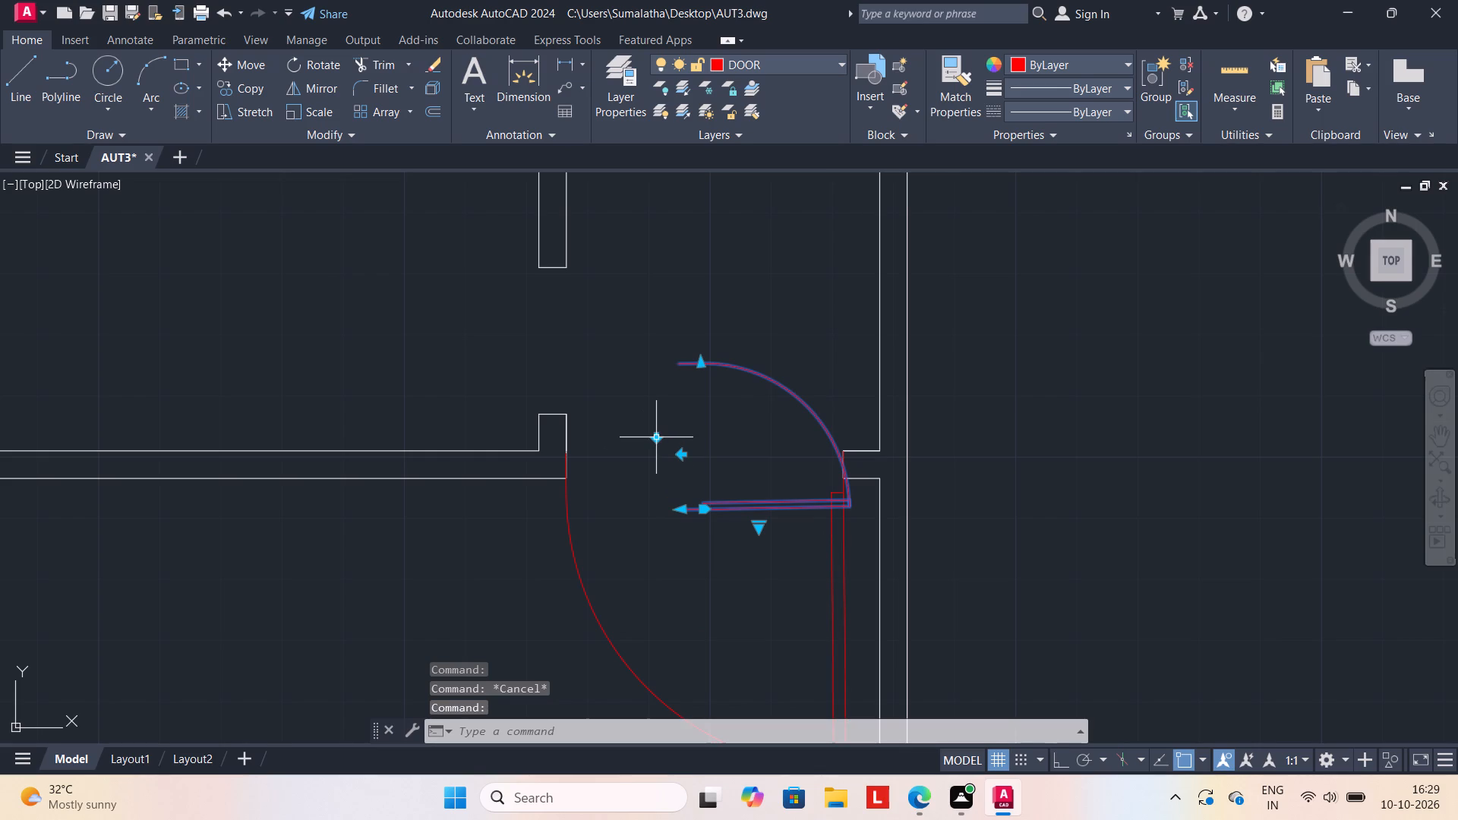
pyautogui.click(657, 437)
pyautogui.click(683, 422)
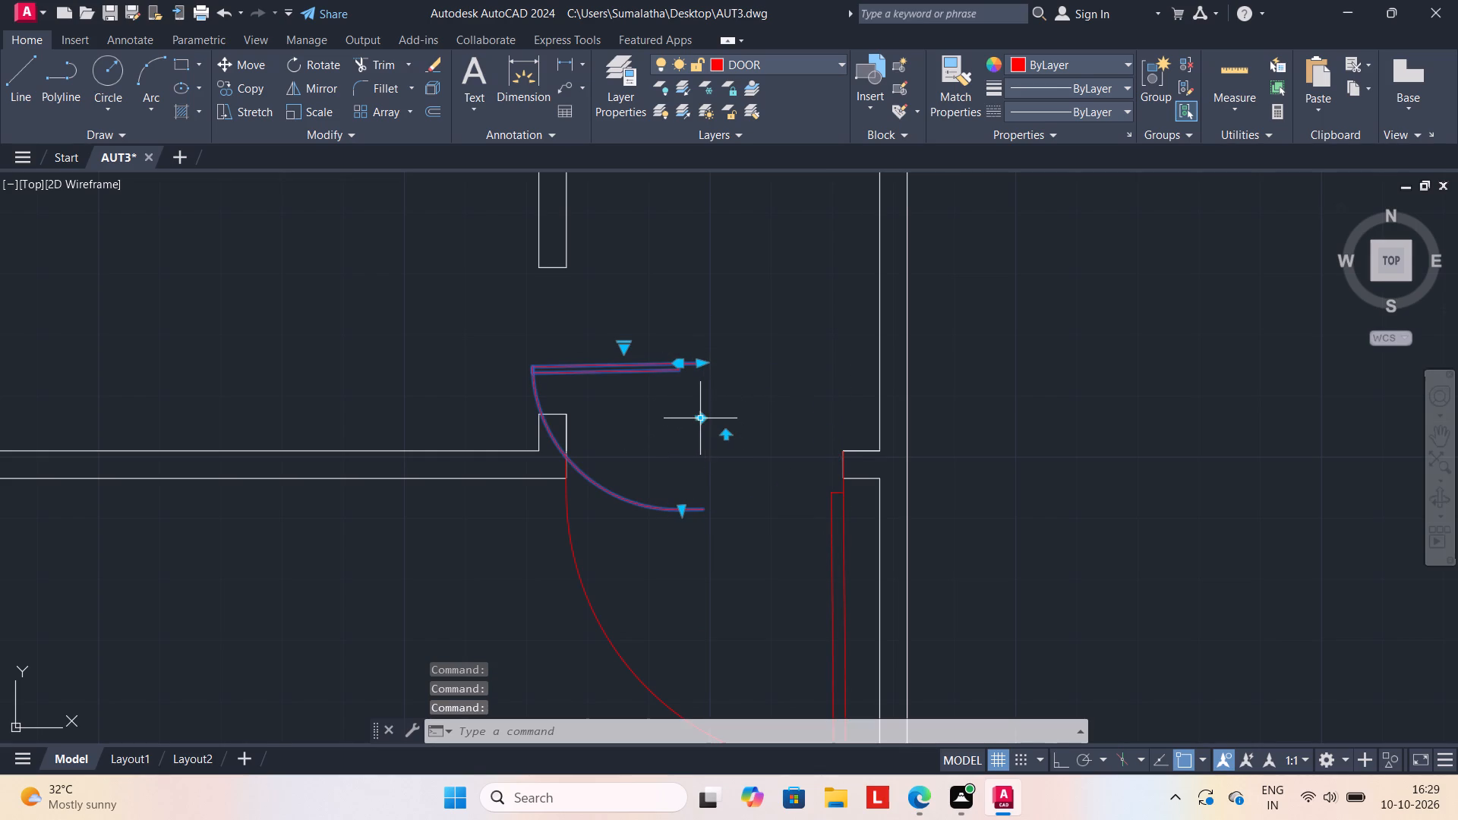
pyautogui.click(721, 434)
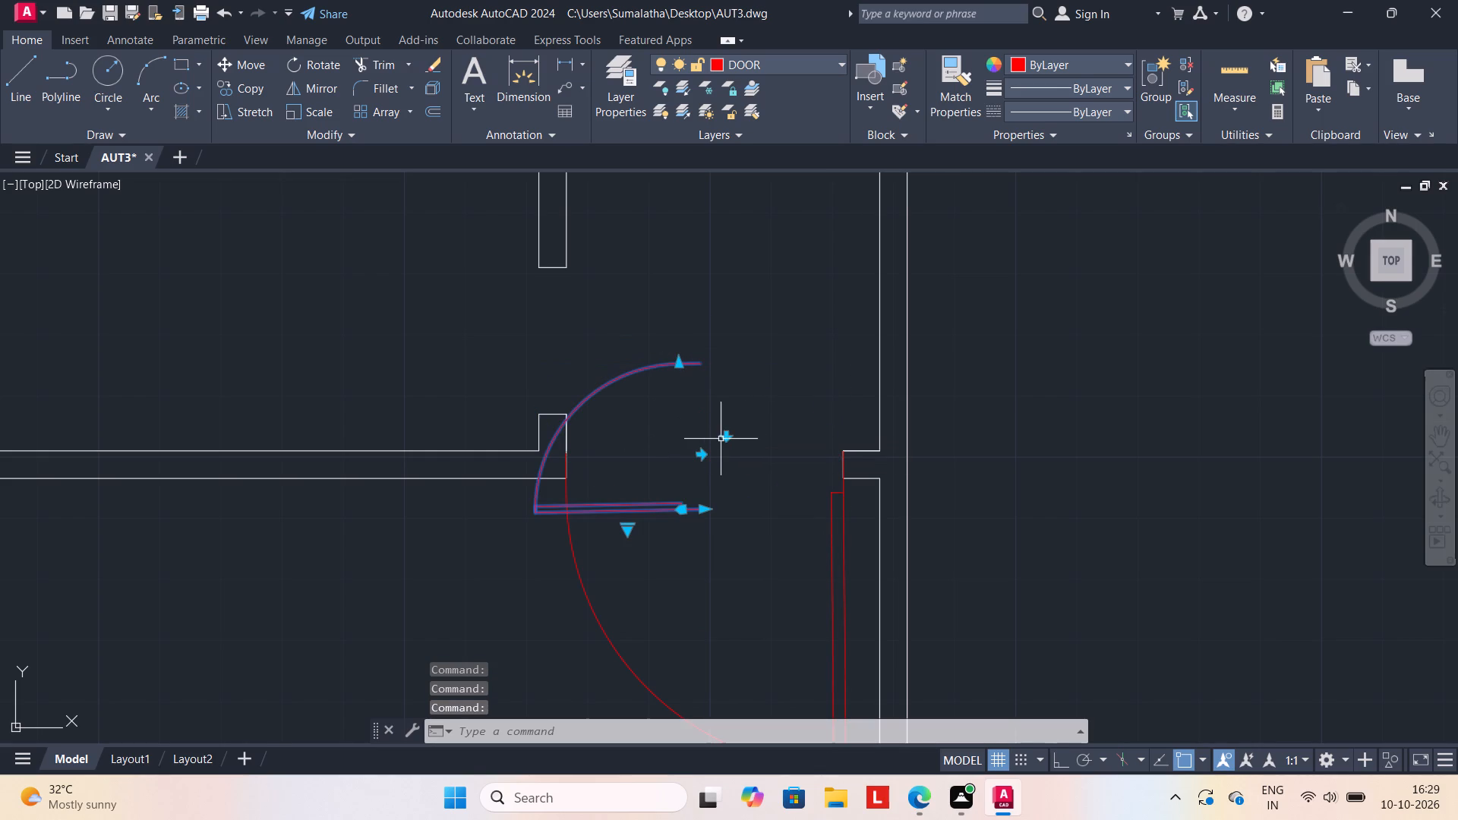
pyautogui.press('Escape')
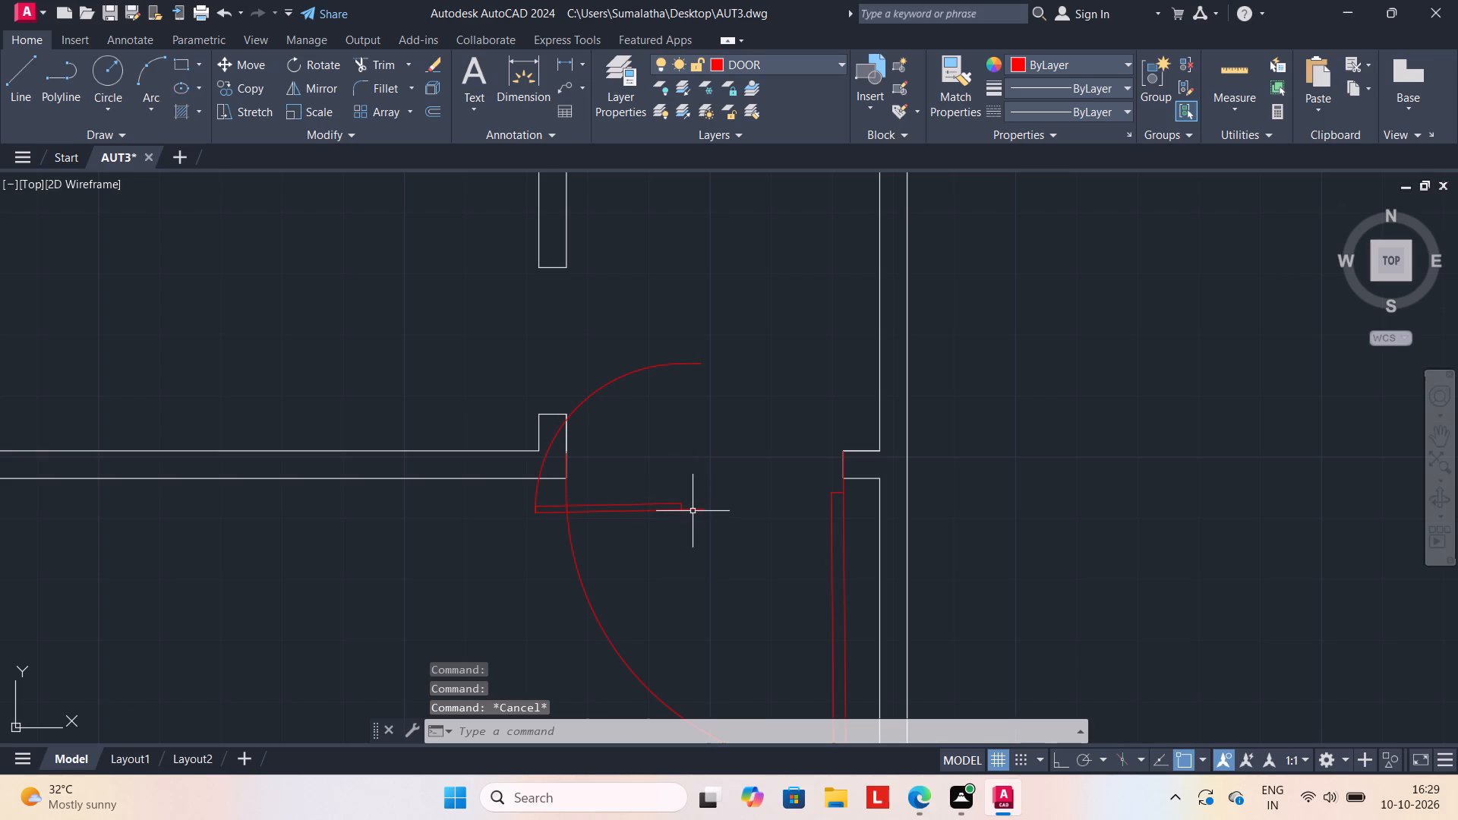
# Move the flipped door by its hinge-side corner to the northeast corner of the wall stub south of the small room's opening.
pyautogui.click(693, 511)
pyautogui.press('m')
pyautogui.press('Return')
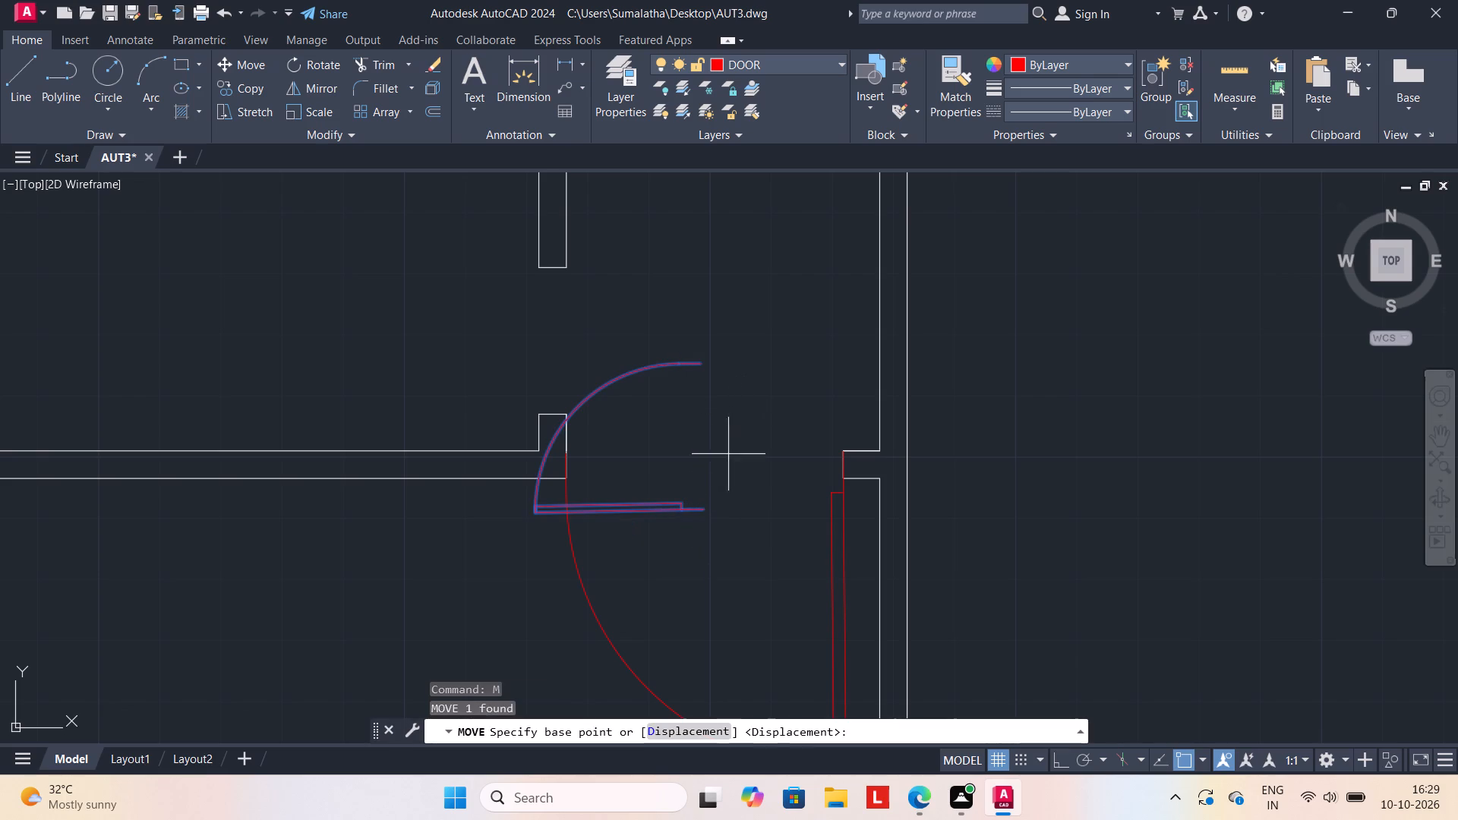
pyautogui.click(711, 516)
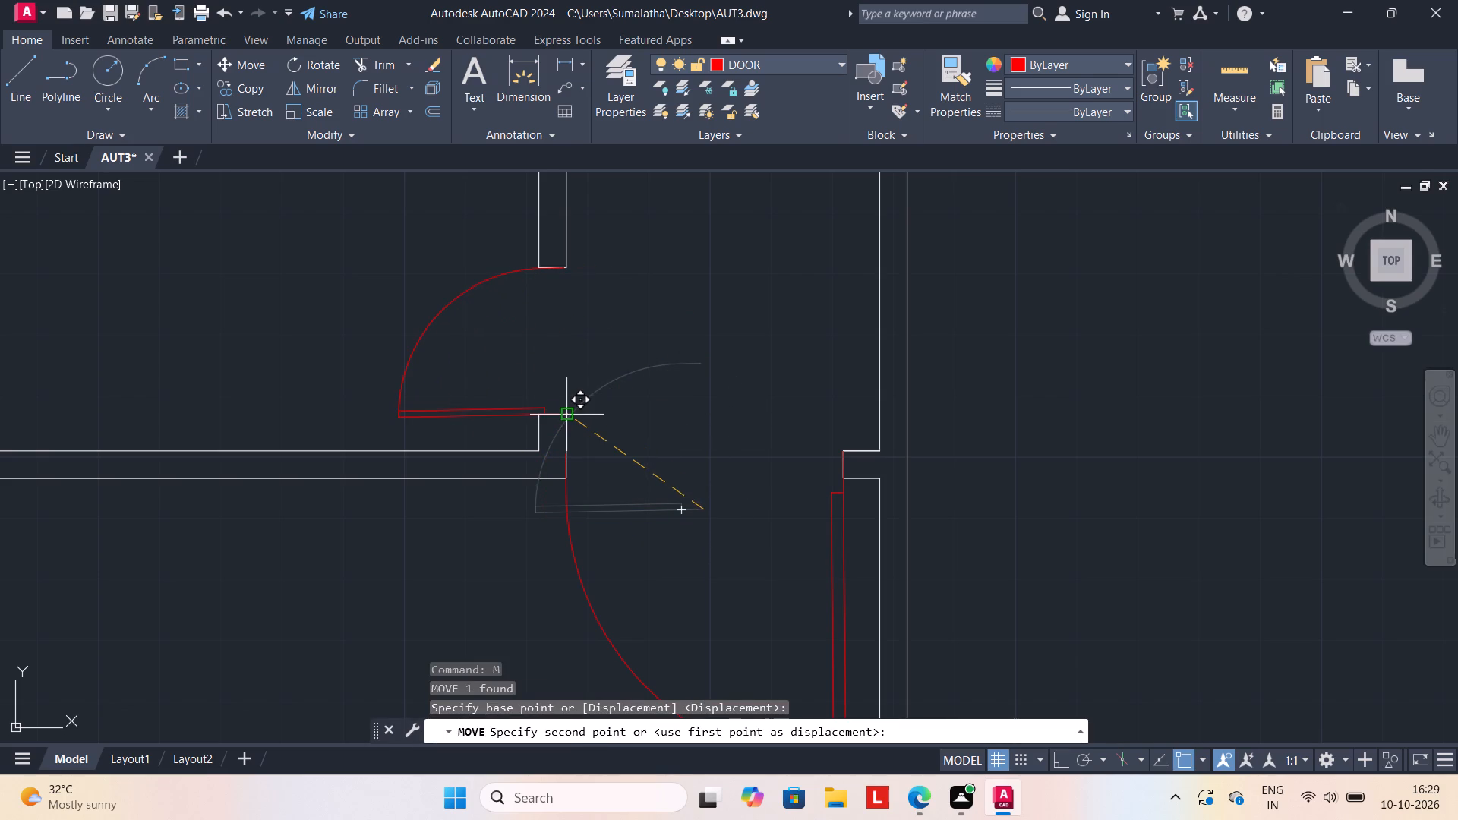
pyautogui.click(566, 418)
# Copy the small northern door by its hinge-side corner to the southwest corner of the stub on the east outer wall.
pyautogui.scroll(-3, 674, 440)
pyautogui.scroll(-1, 805, 462)
pyautogui.moveTo(805, 462); pyautogui.dragTo(803, 454, button='middle')
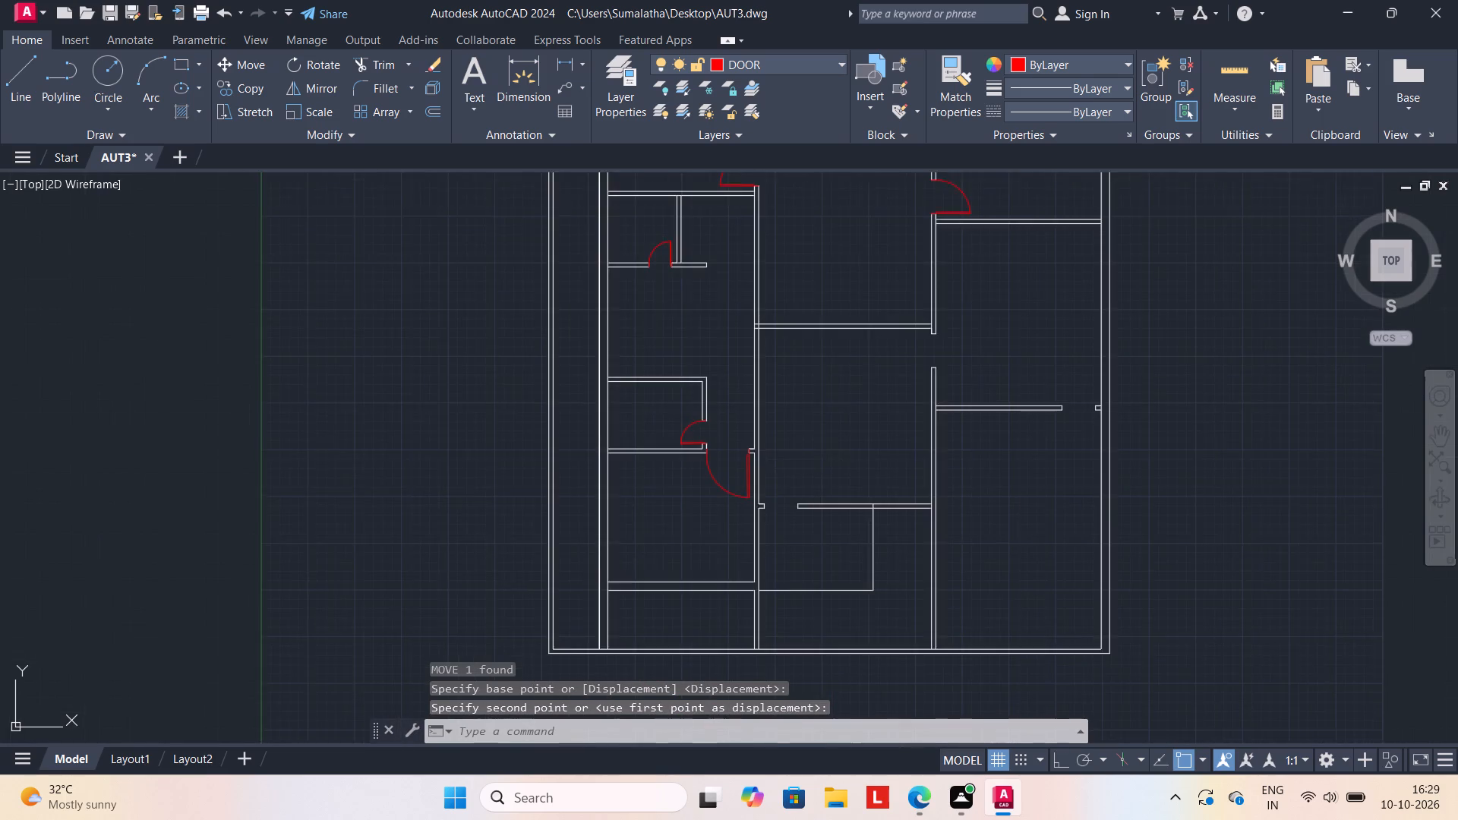
pyautogui.moveTo(803, 454); pyautogui.dragTo(784, 370, button='middle')
pyautogui.scroll(-1, 756, 462)
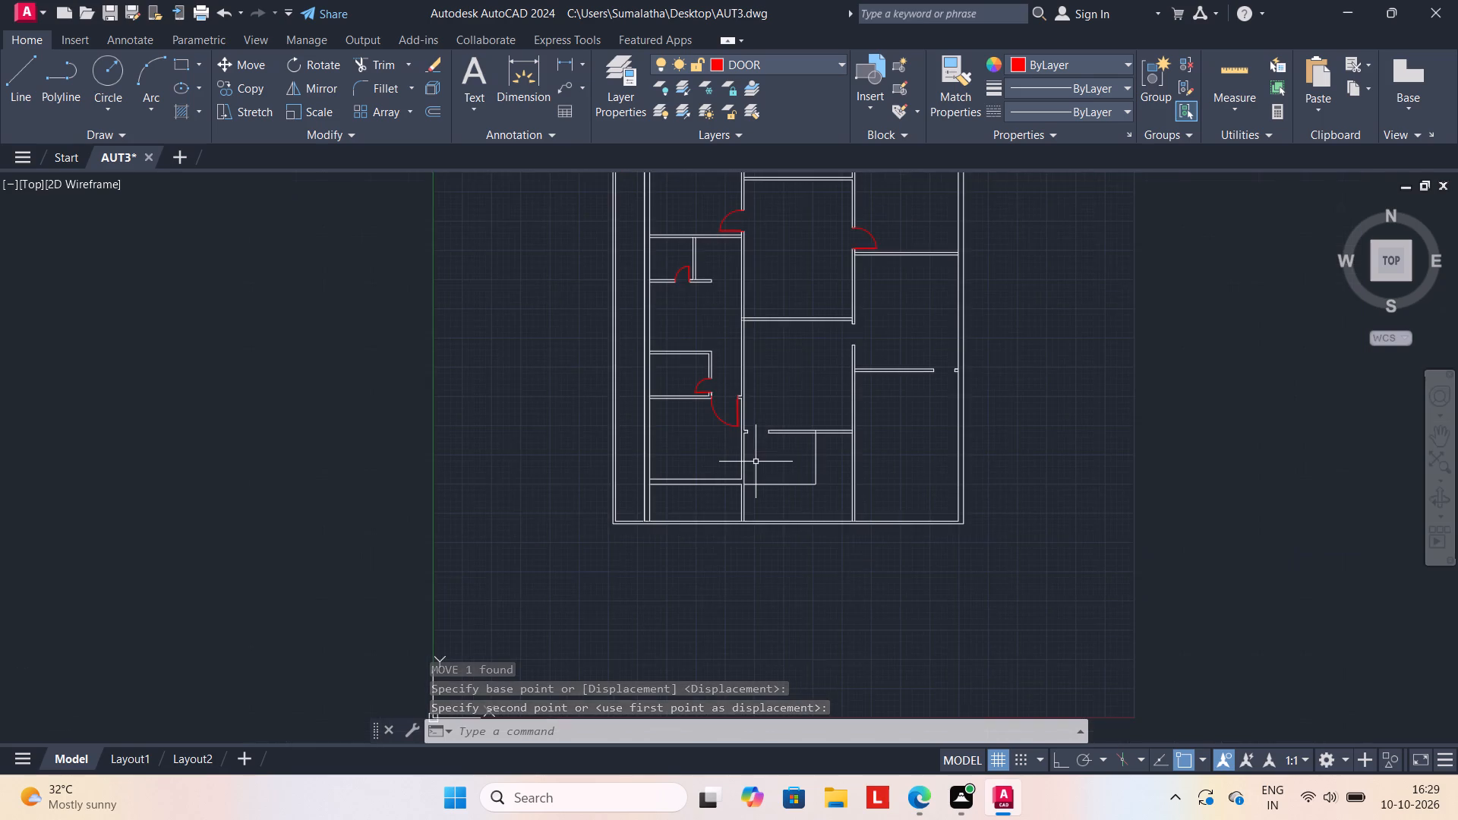
pyautogui.moveTo(756, 462); pyautogui.dragTo(718, 502, button='middle')
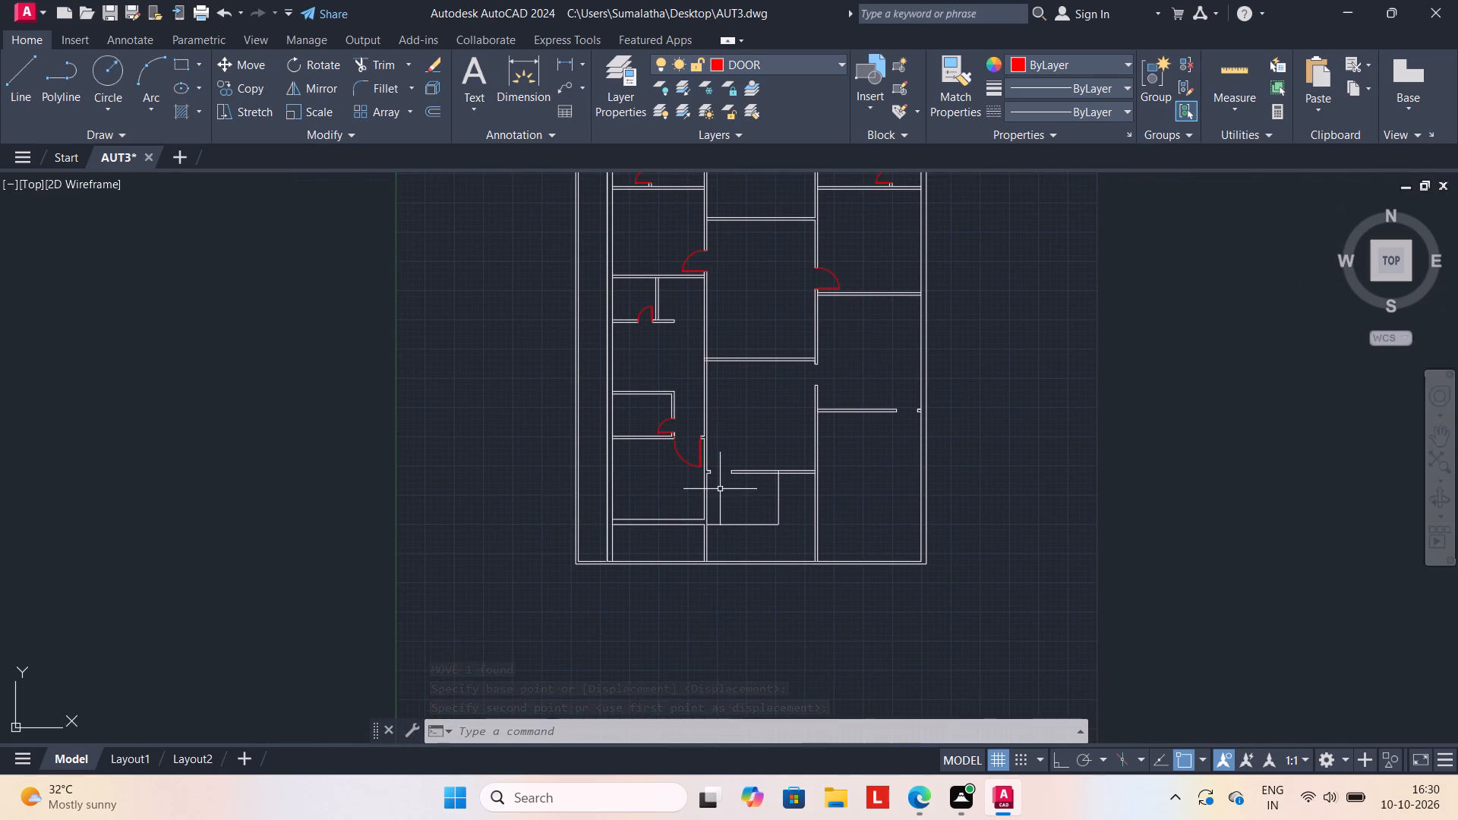
pyautogui.scroll(1, 721, 488)
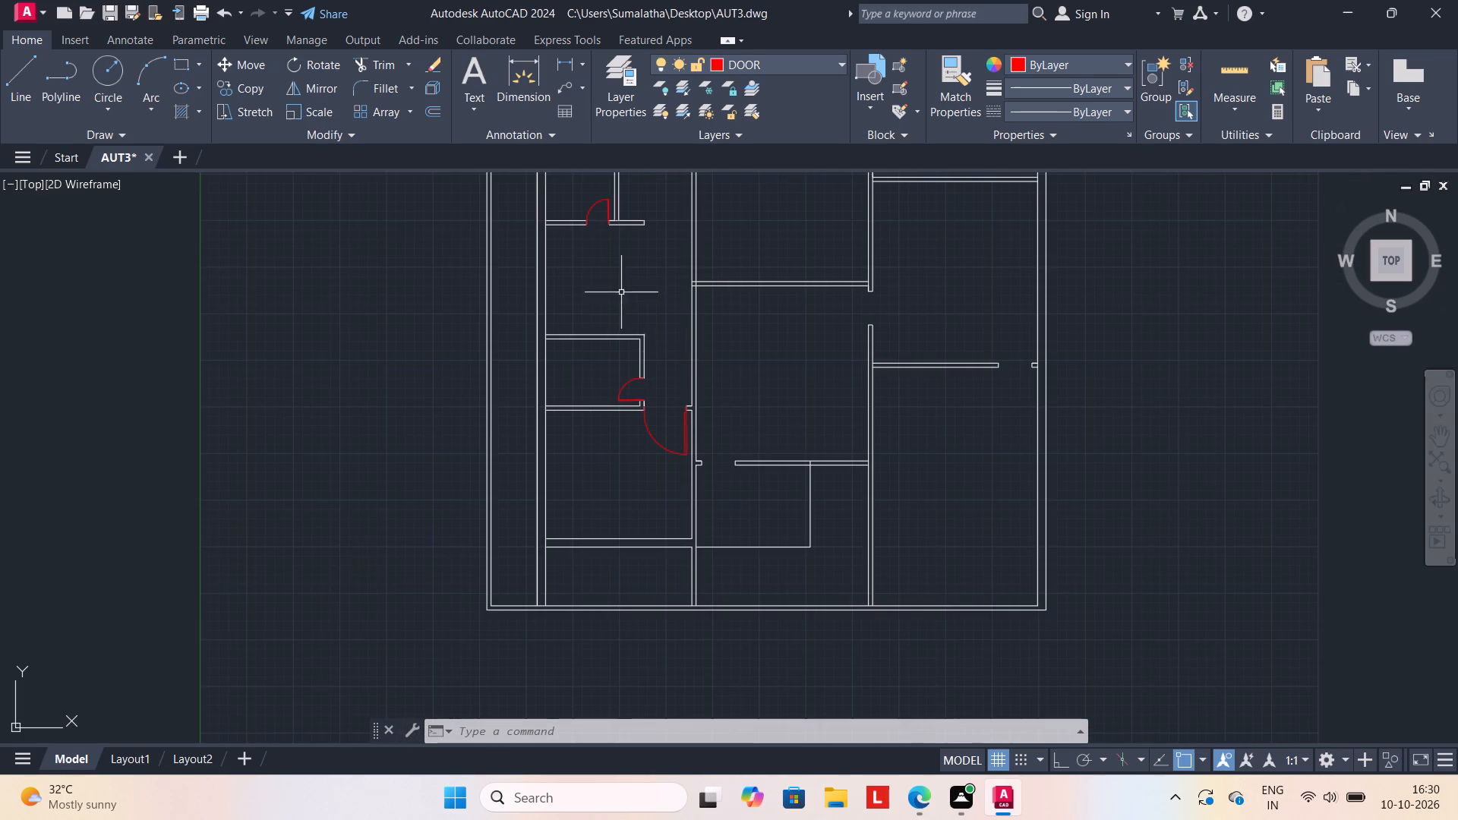
pyautogui.scroll(1, 614, 204)
pyautogui.click(601, 217)
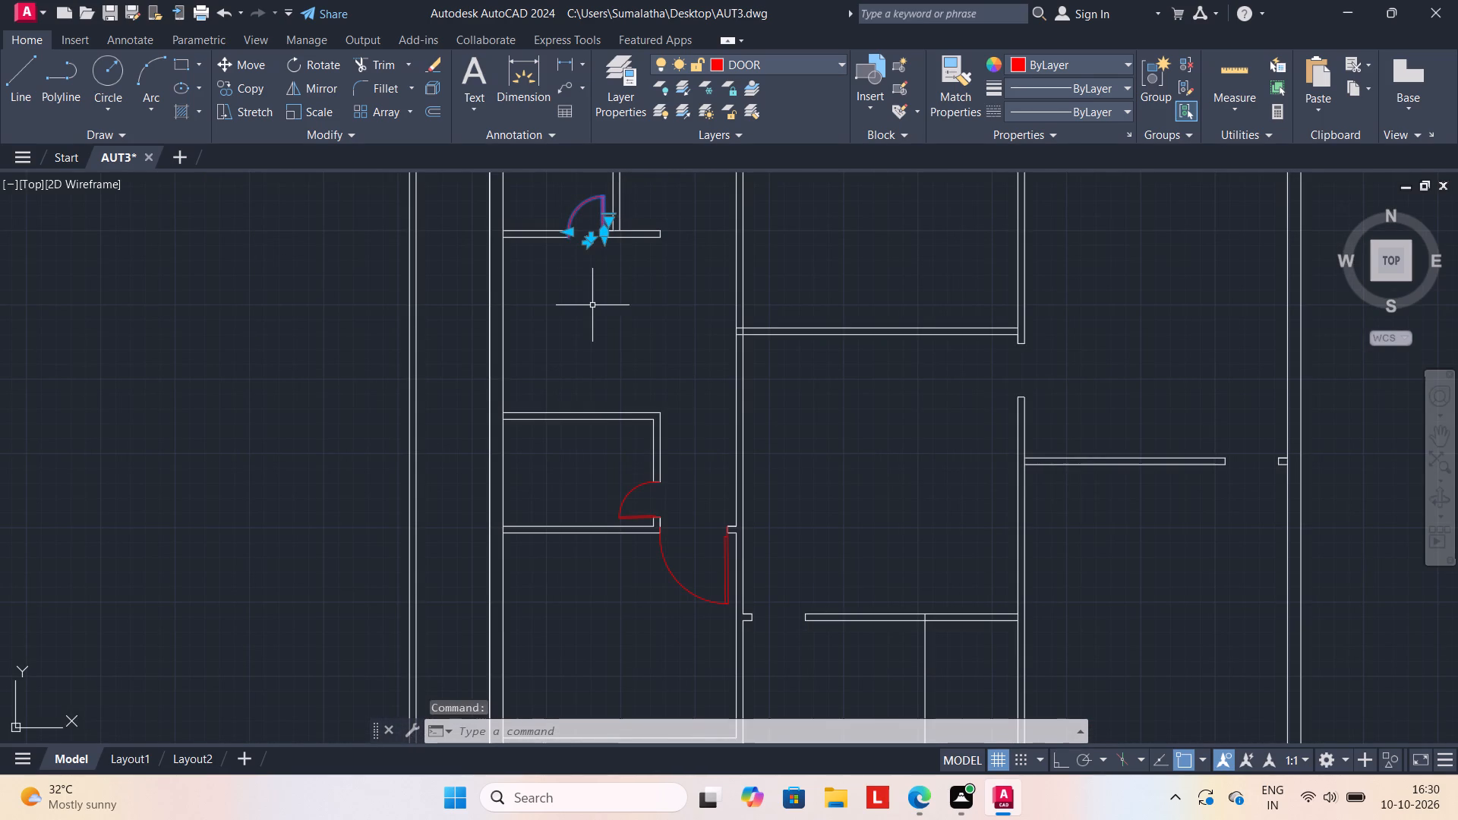
pyautogui.press('c')
pyautogui.press('o')
pyautogui.press('Return')
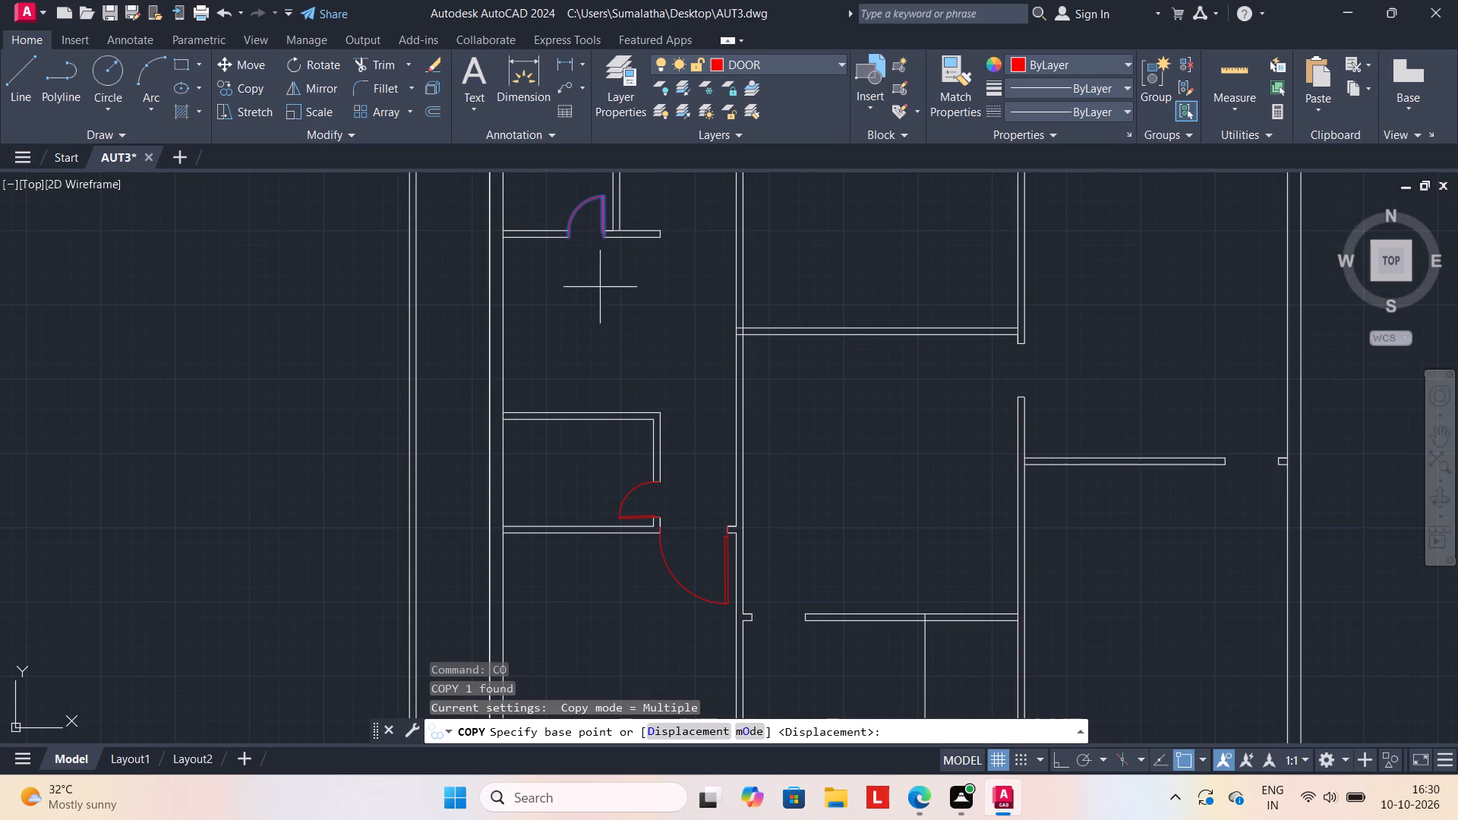
pyautogui.click(607, 243)
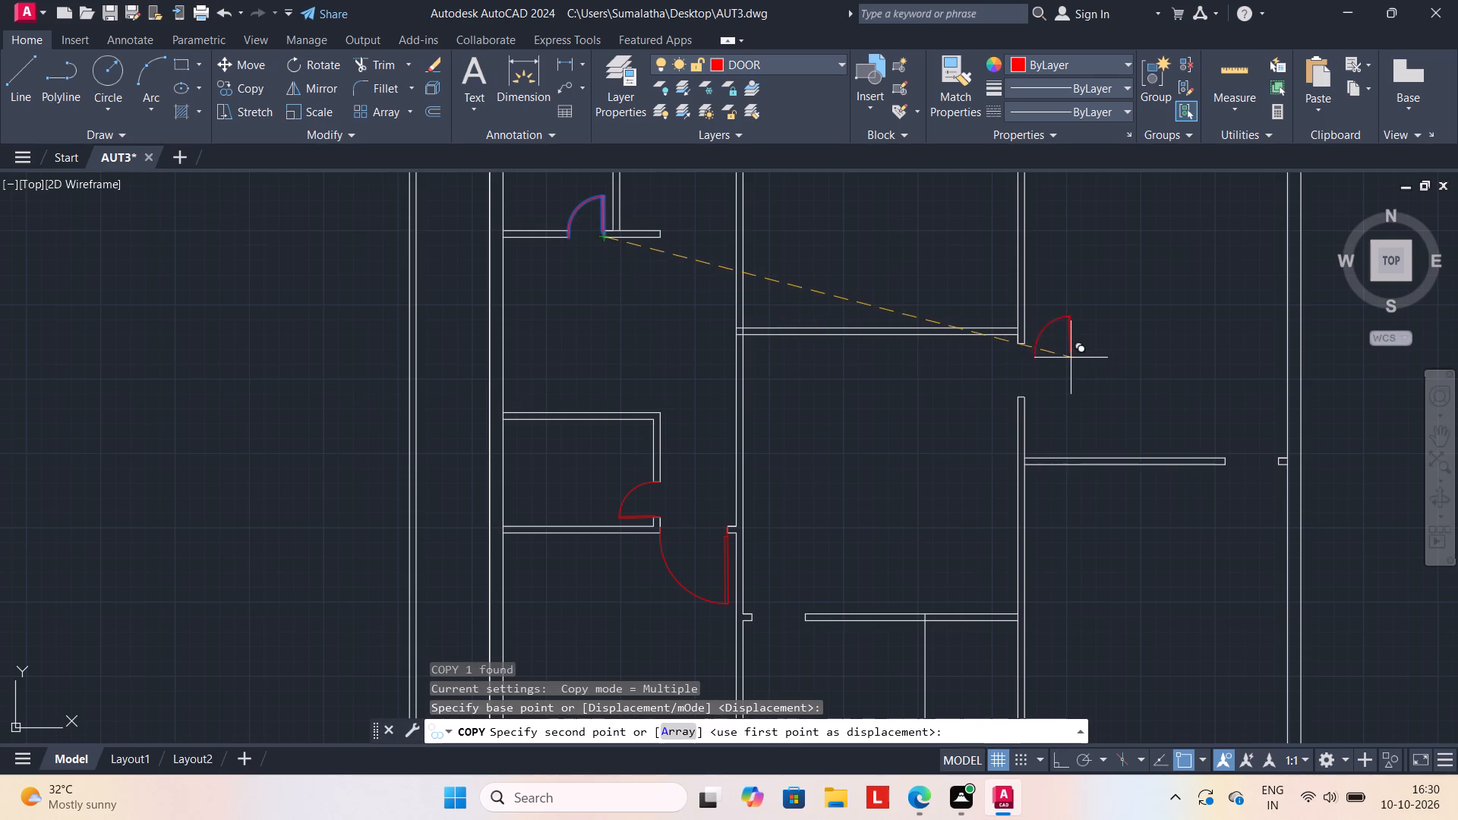
pyautogui.moveTo(1243, 436); pyautogui.dragTo(1135, 440, button='middle')
pyautogui.scroll(2, 1176, 464)
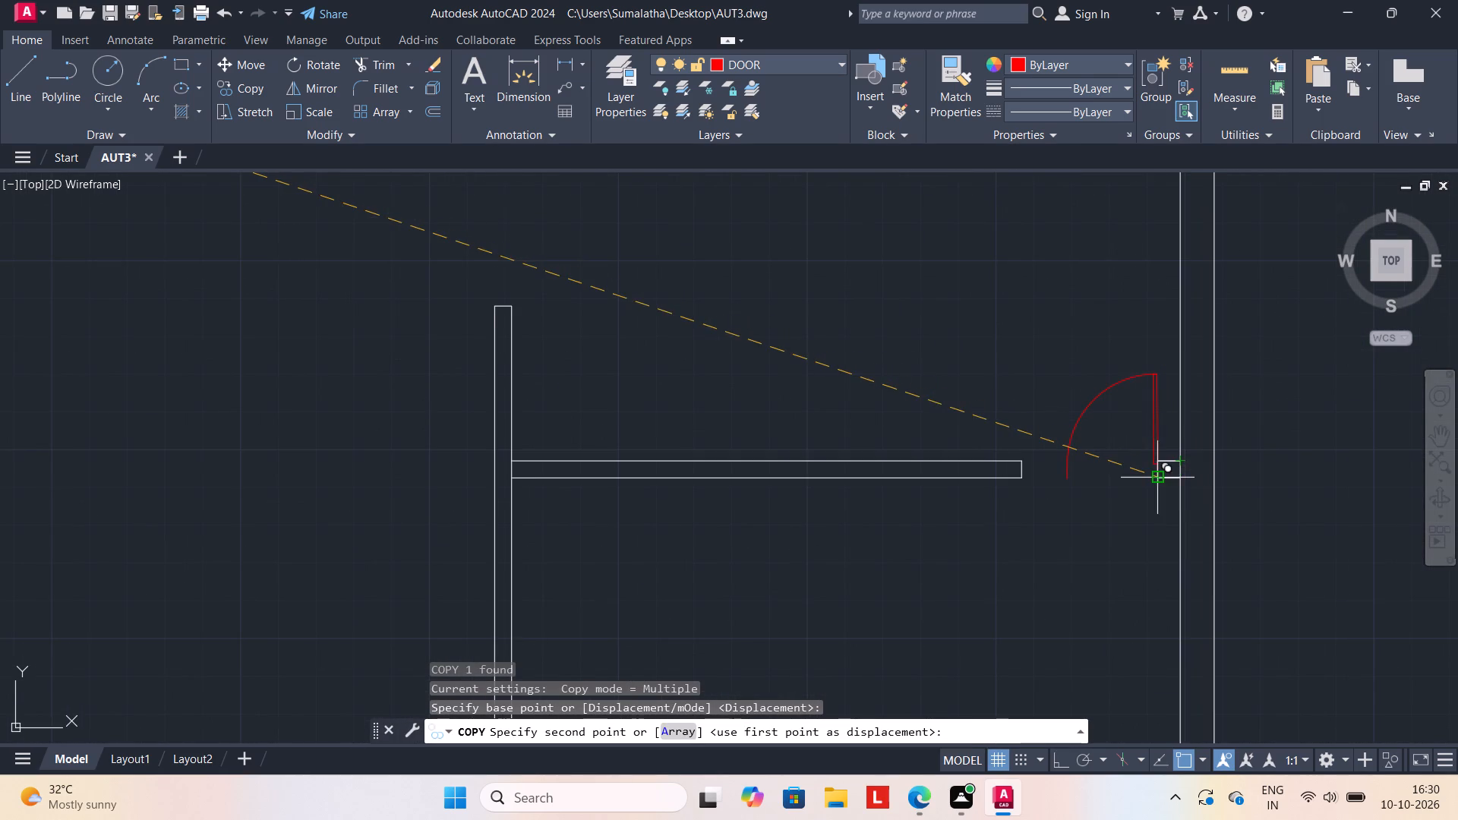
pyautogui.click(1155, 478)
pyautogui.press('Escape')
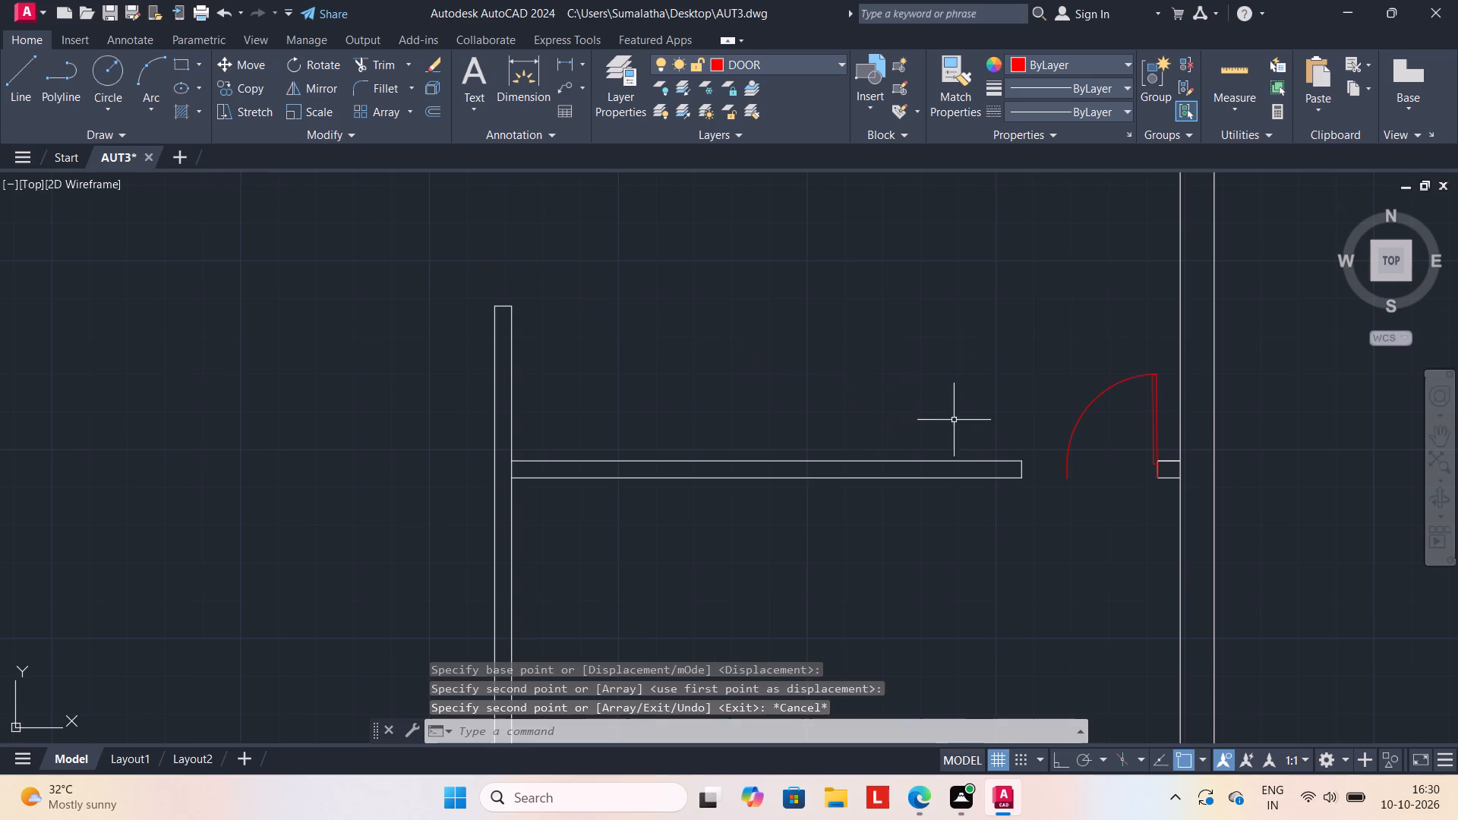
# Scale the door at the east outer wall's stub from its hinge-side corner until its arc spans the opening to the opposite wall end.
pyautogui.click(1158, 462)
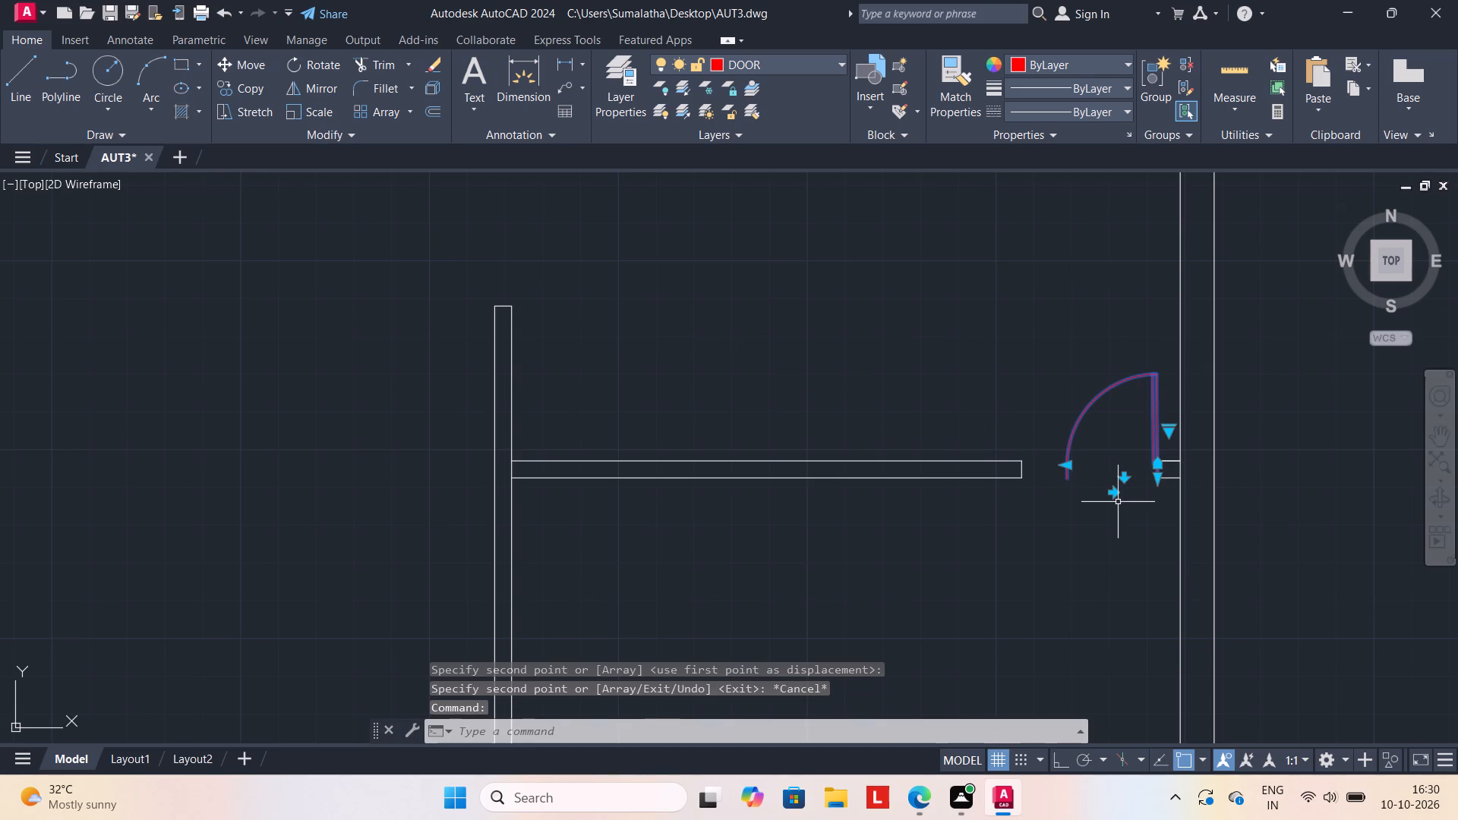
pyautogui.write('SC')
pyautogui.press('Return')
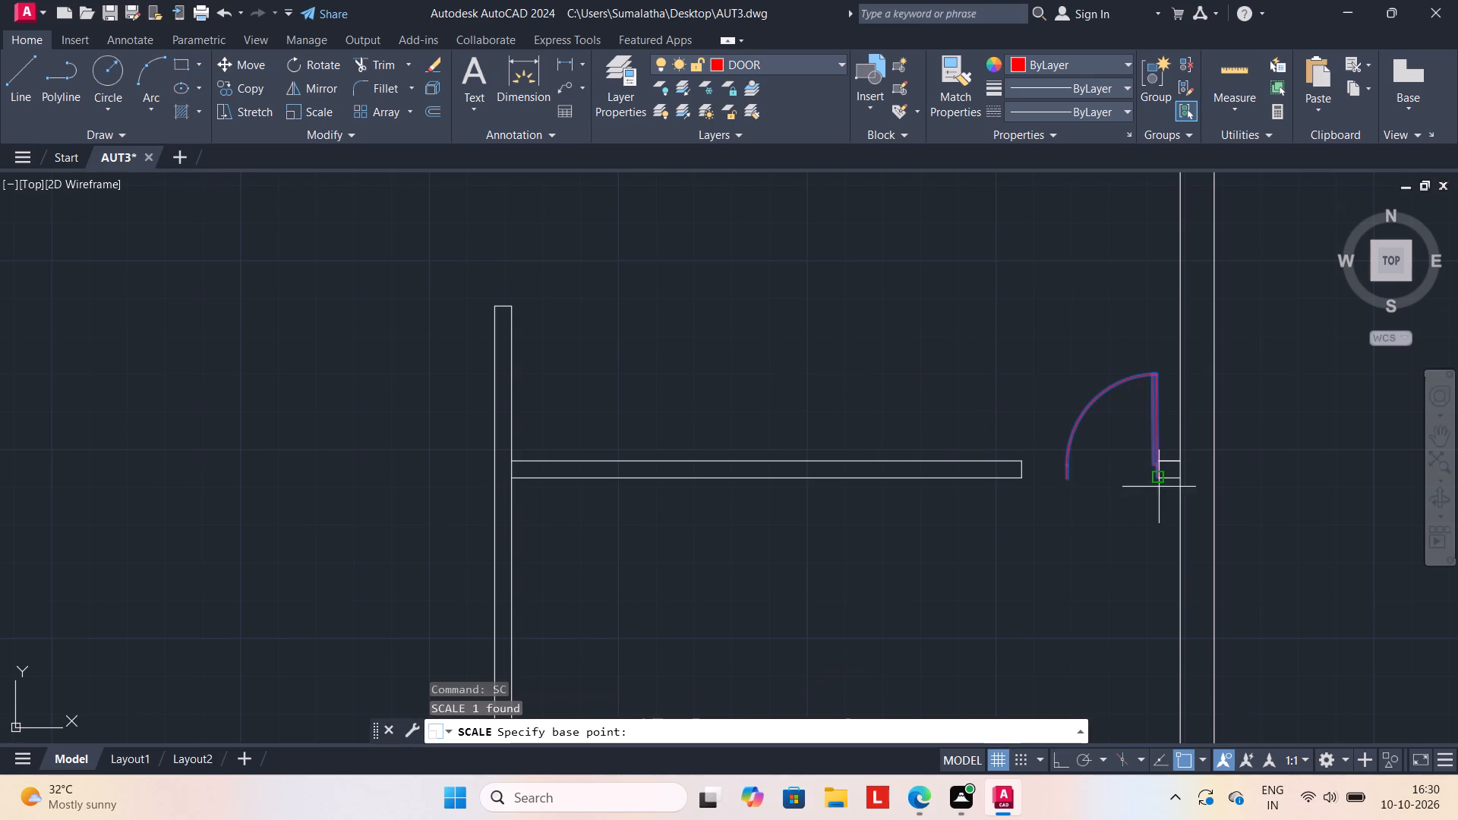
pyautogui.click(1157, 478)
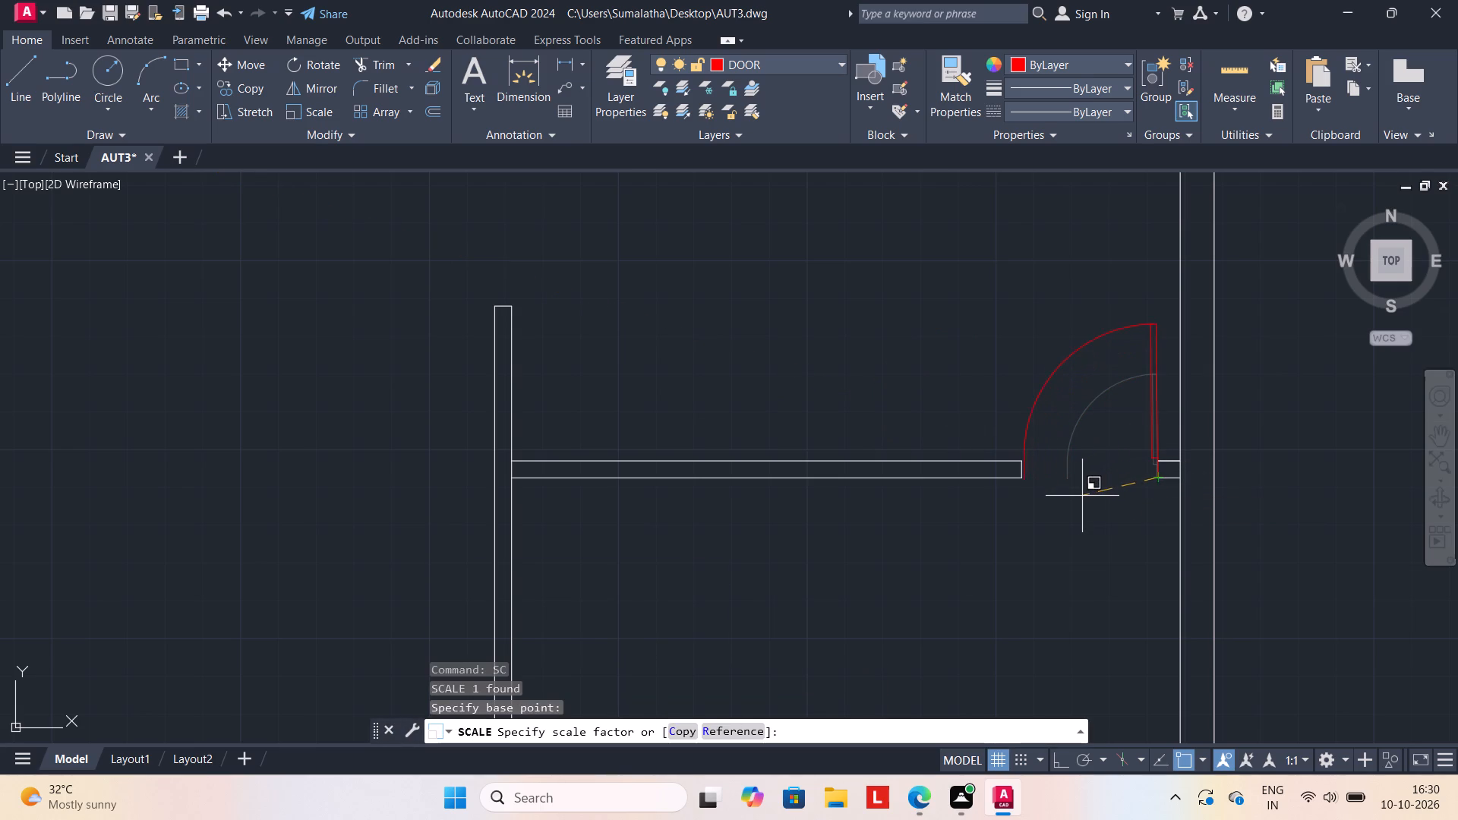
pyautogui.click(1081, 497)
# Copy the door on the western corridor wall by its hinge-side corner to the northeast corner of the wall end south of the central room's east opening.
pyautogui.scroll(-3, 926, 580)
pyautogui.moveTo(926, 580); pyautogui.dragTo(933, 550, button='middle')
pyautogui.scroll(1, 873, 402)
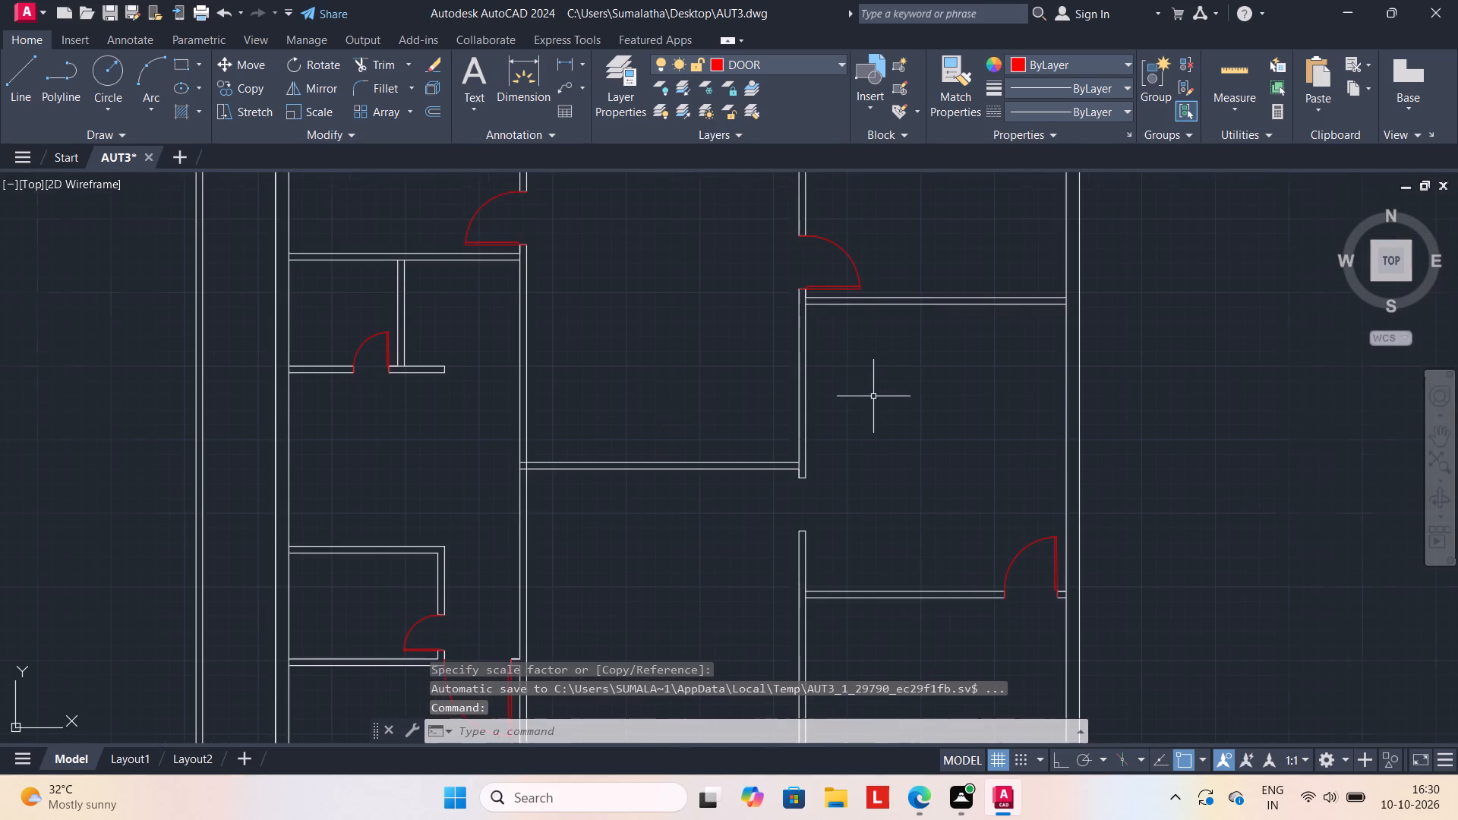
pyautogui.scroll(-1, 880, 388)
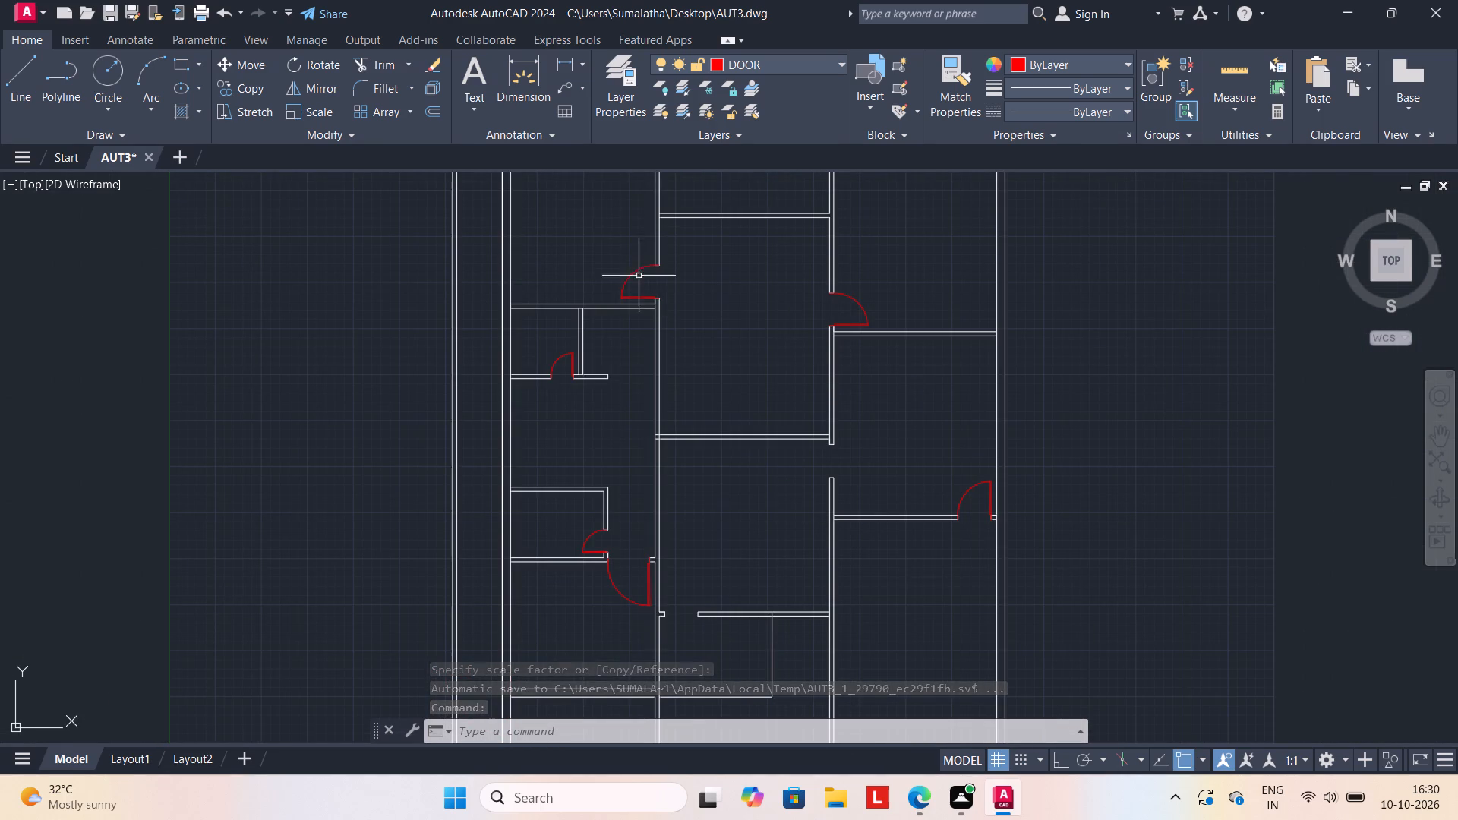
pyautogui.click(642, 295)
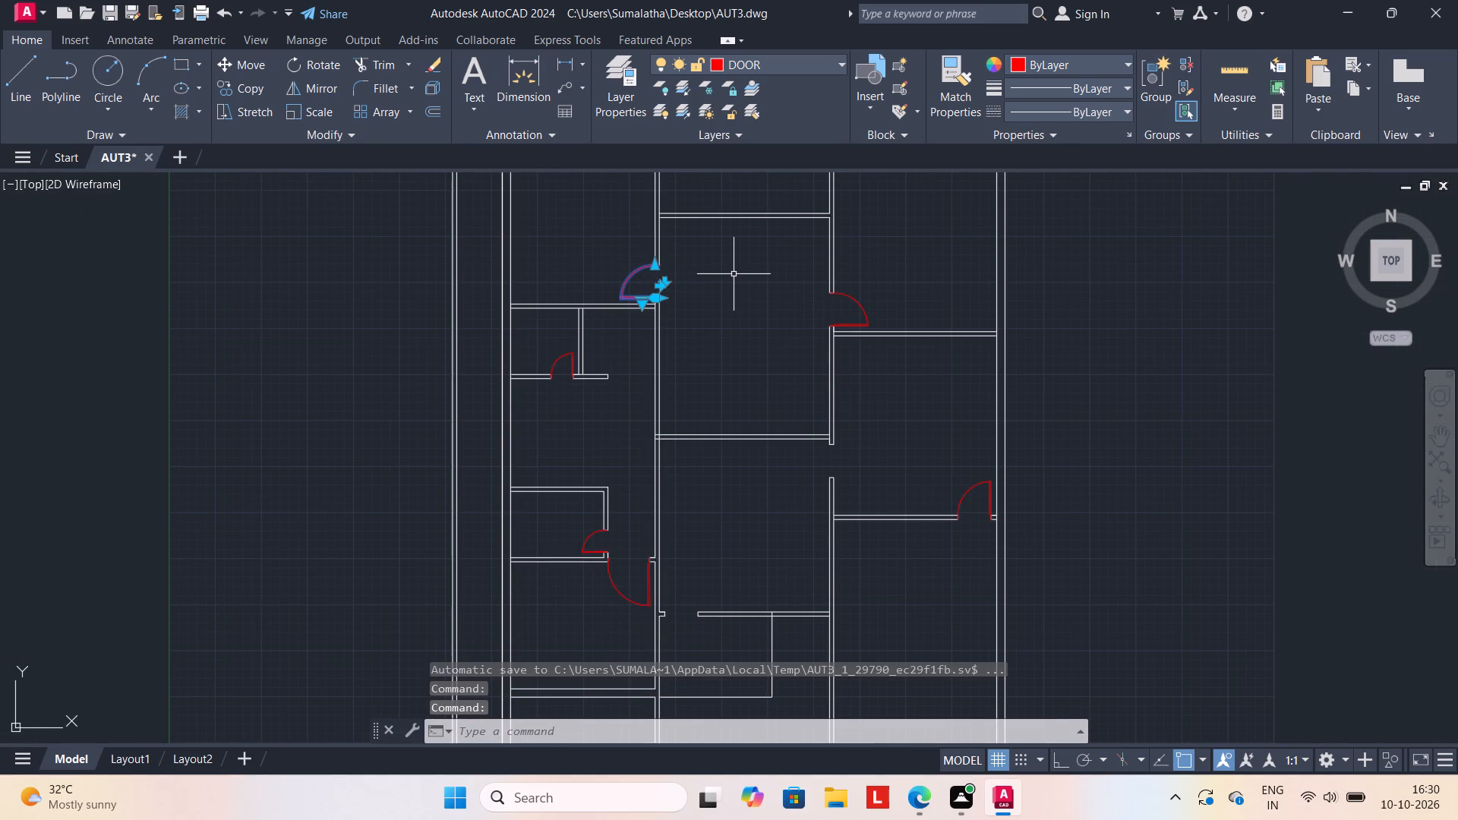
pyautogui.press('c')
pyautogui.press('o')
pyautogui.press('Return')
pyautogui.scroll(1, 668, 293)
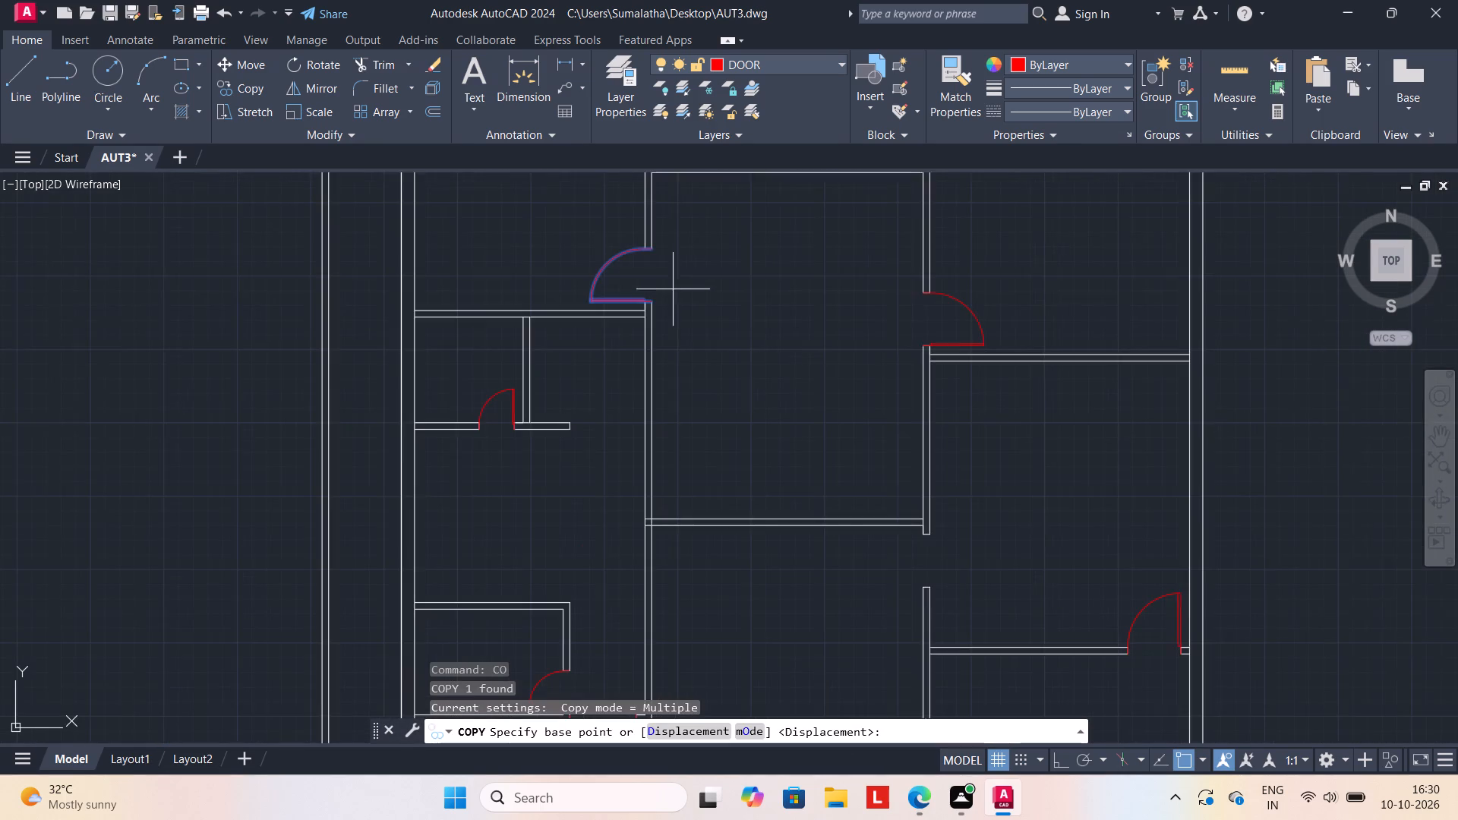
pyautogui.scroll(2, 694, 289)
pyautogui.click(584, 317)
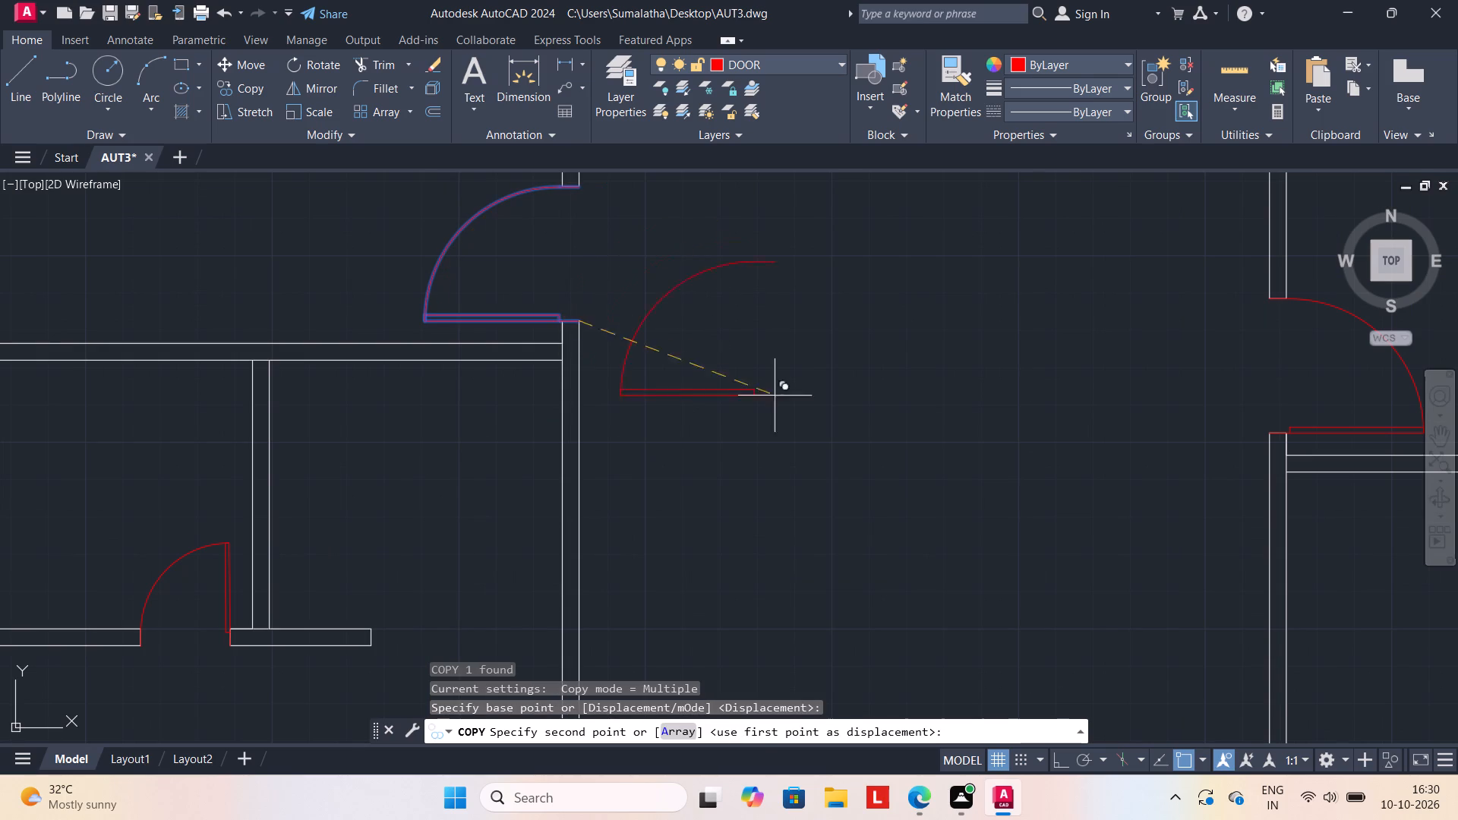
pyautogui.scroll(-2, 863, 486)
pyautogui.scroll(-1, 929, 548)
pyautogui.moveTo(933, 551); pyautogui.dragTo(888, 350, button='middle')
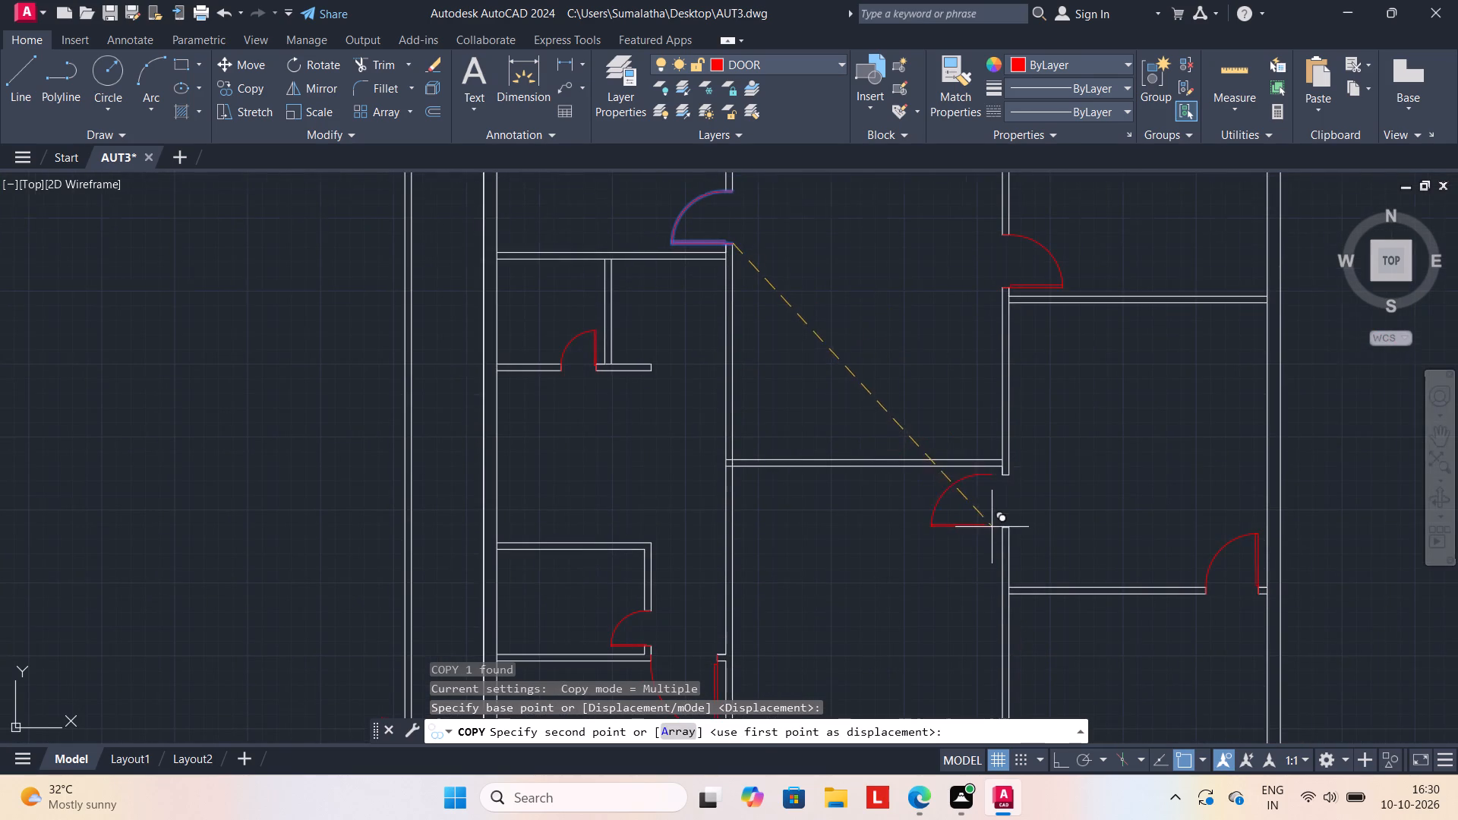
pyautogui.scroll(3, 992, 527)
pyautogui.click(1049, 535)
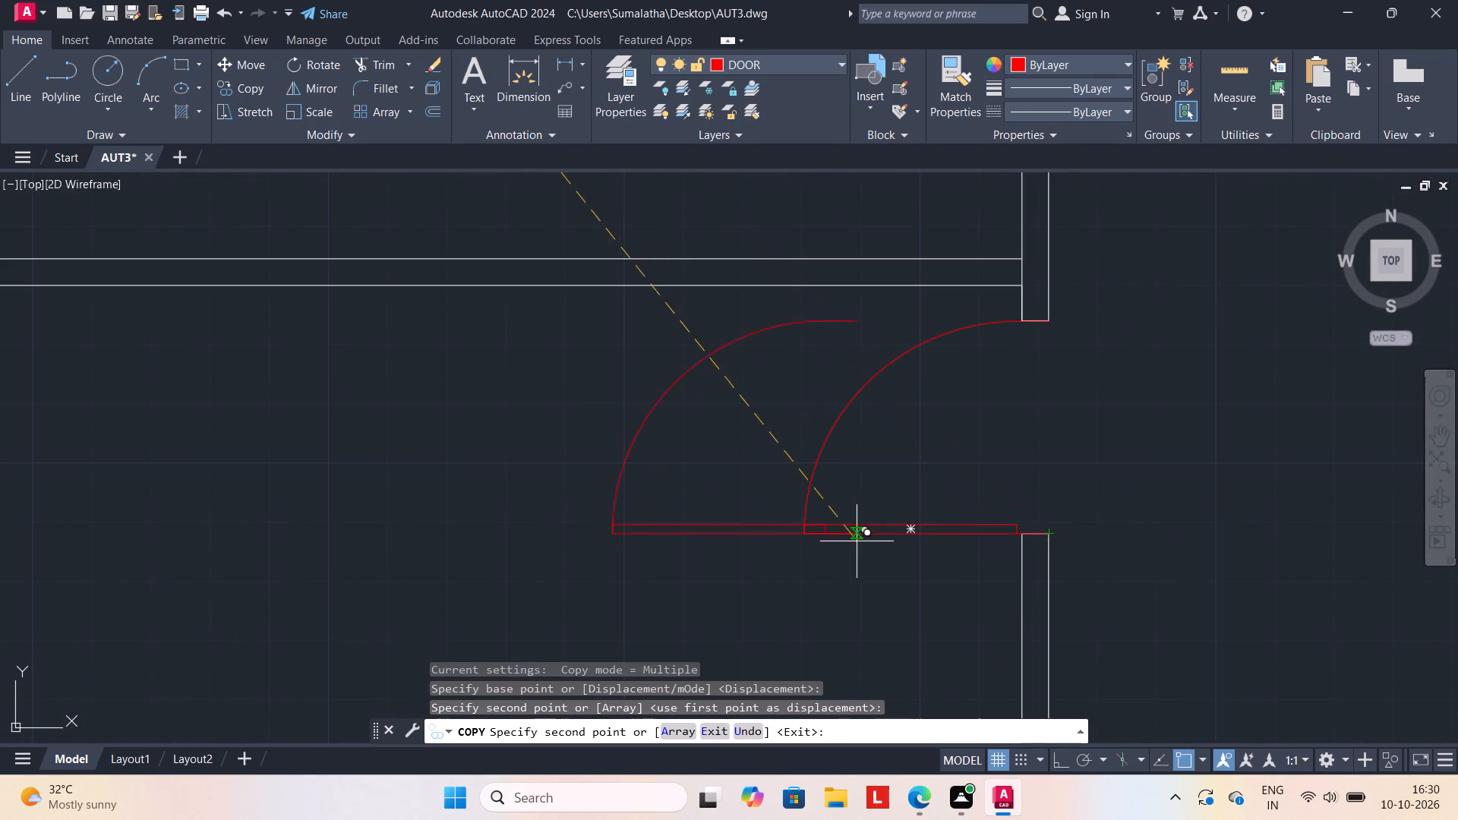
# Place another copy of the same door in the open floor of the central room, north of its south wall opening.
pyautogui.scroll(-5, 857, 540)
pyautogui.moveTo(851, 542); pyautogui.dragTo(826, 372, button='middle')
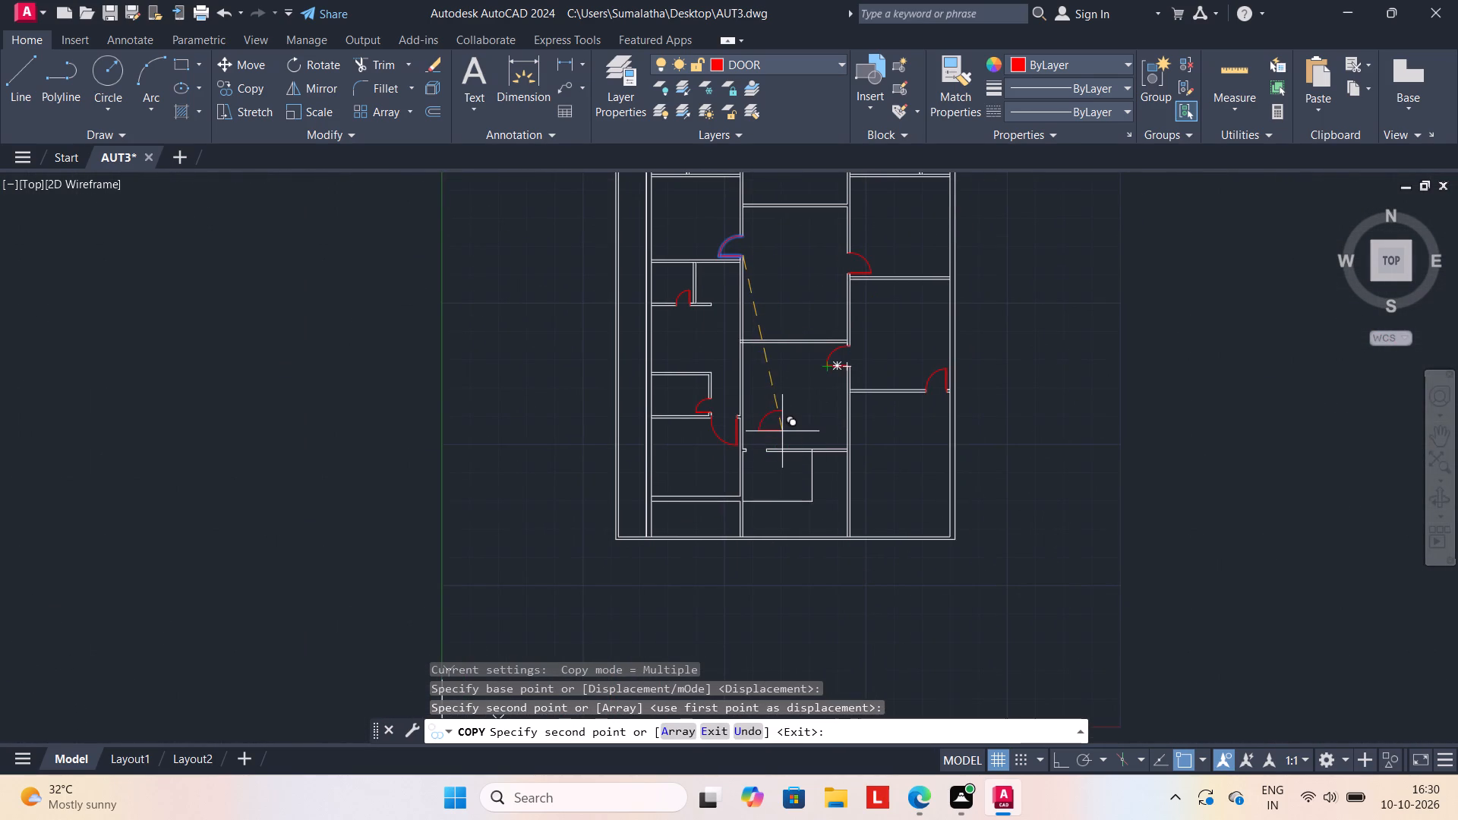
pyautogui.click(782, 425)
pyautogui.press('Escape')
# Rotate the loose door copy about 90° clockwise around its hinge-side corner so its leaf points north and its arc swings east.
pyautogui.scroll(2, 765, 424)
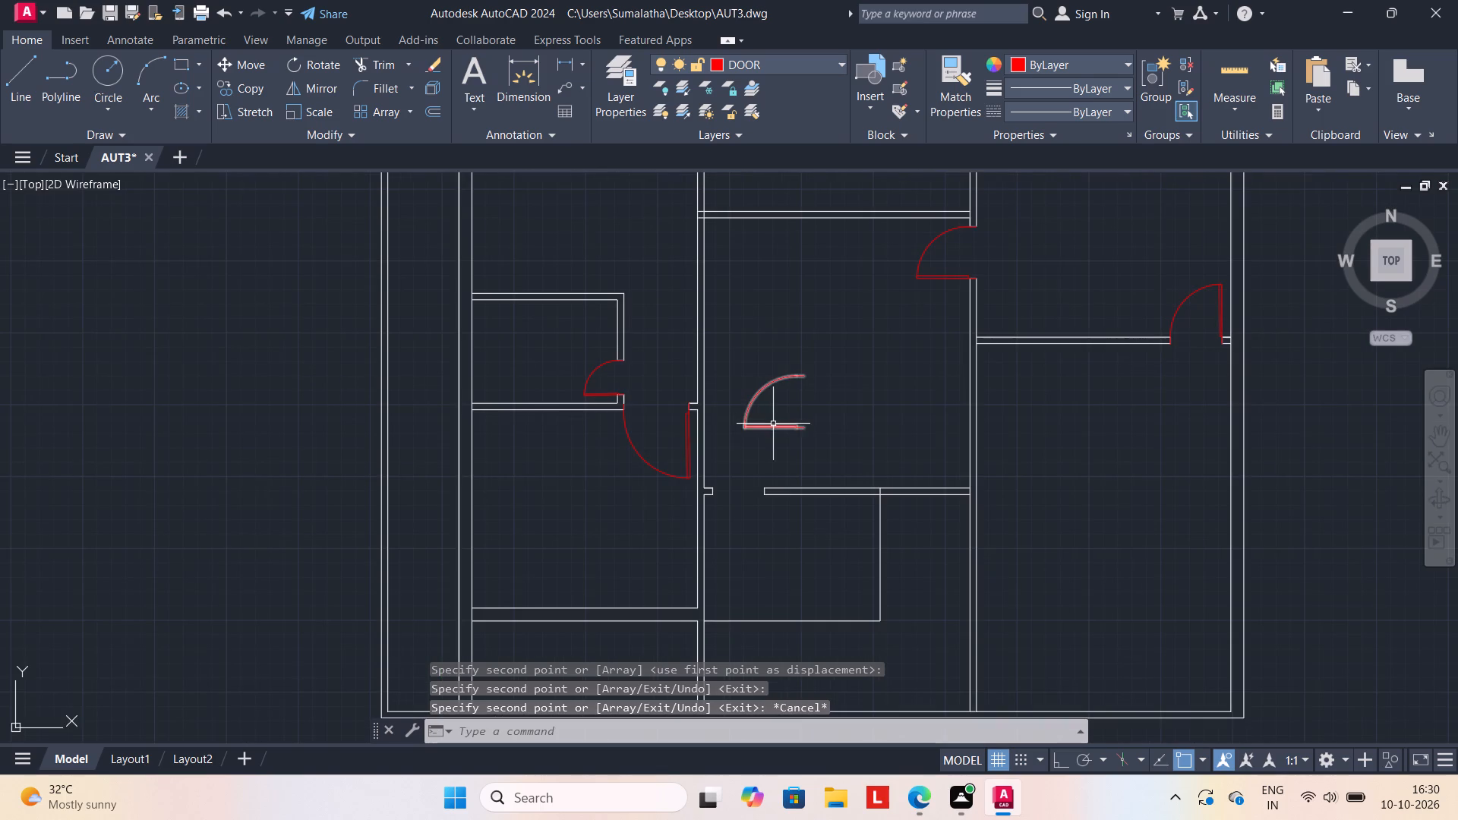
pyautogui.click(775, 428)
pyautogui.write('RO')
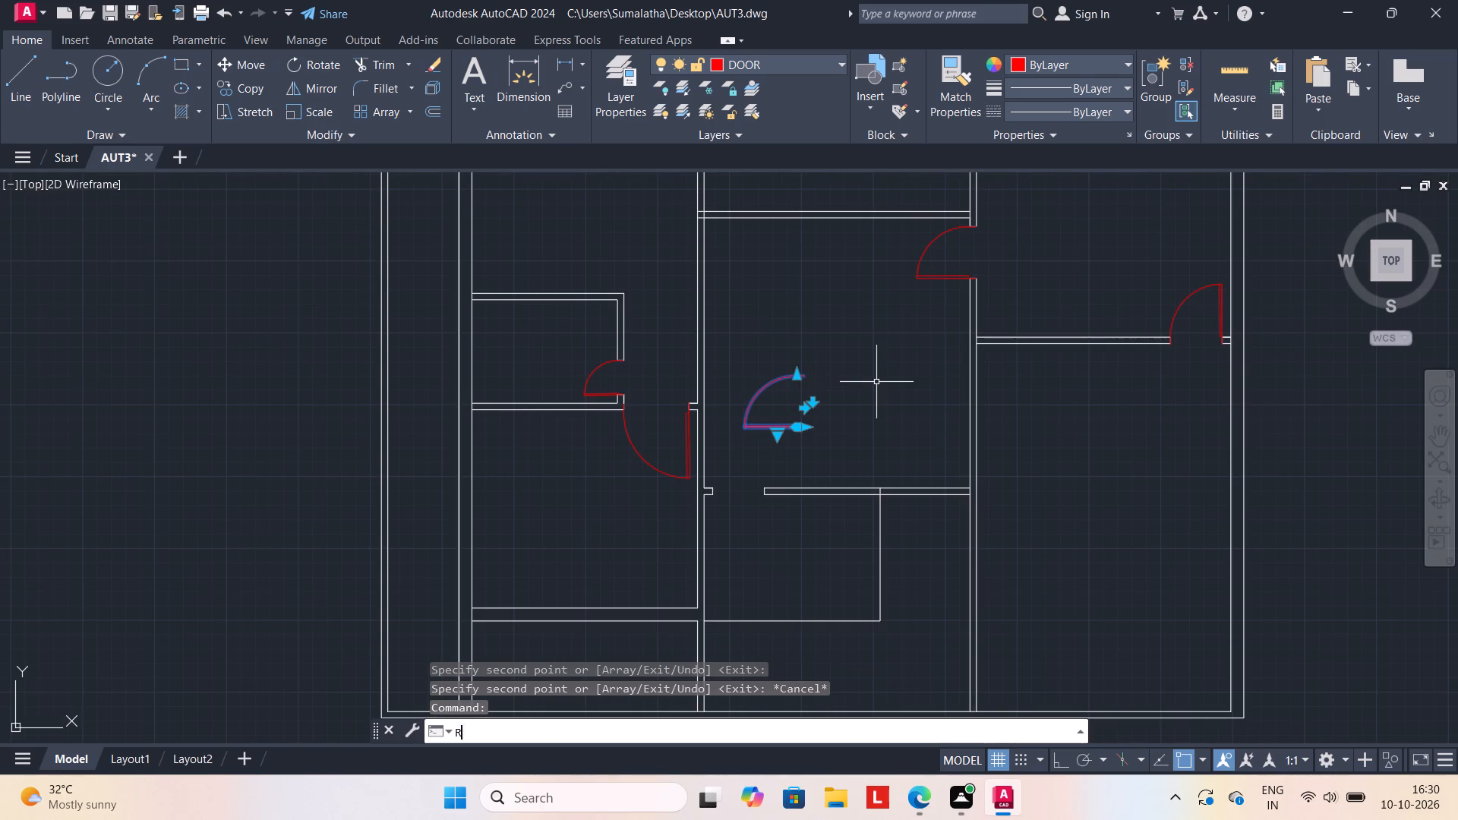
pyautogui.press('Return')
pyautogui.scroll(3, 819, 440)
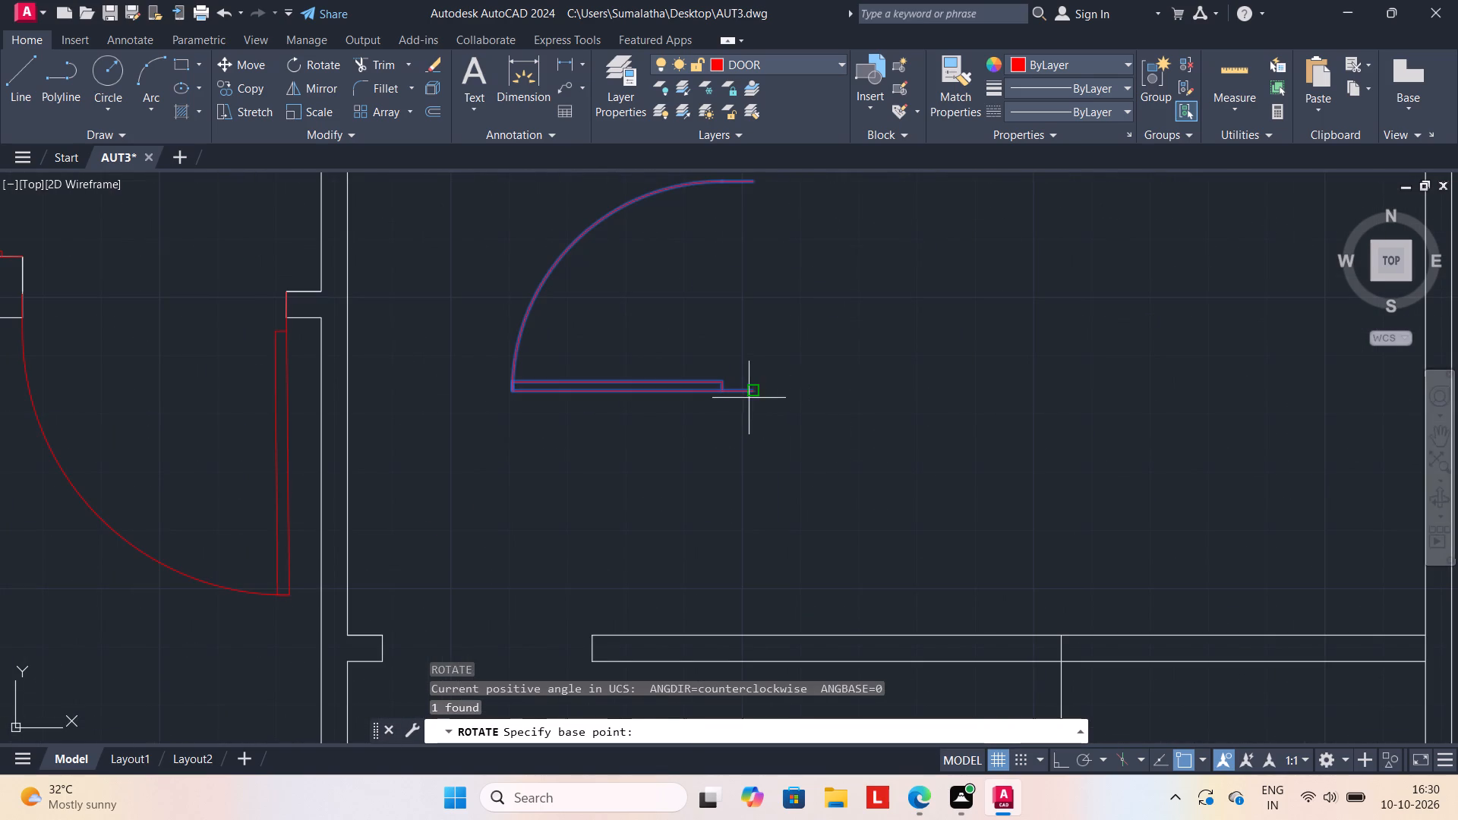
pyautogui.click(754, 393)
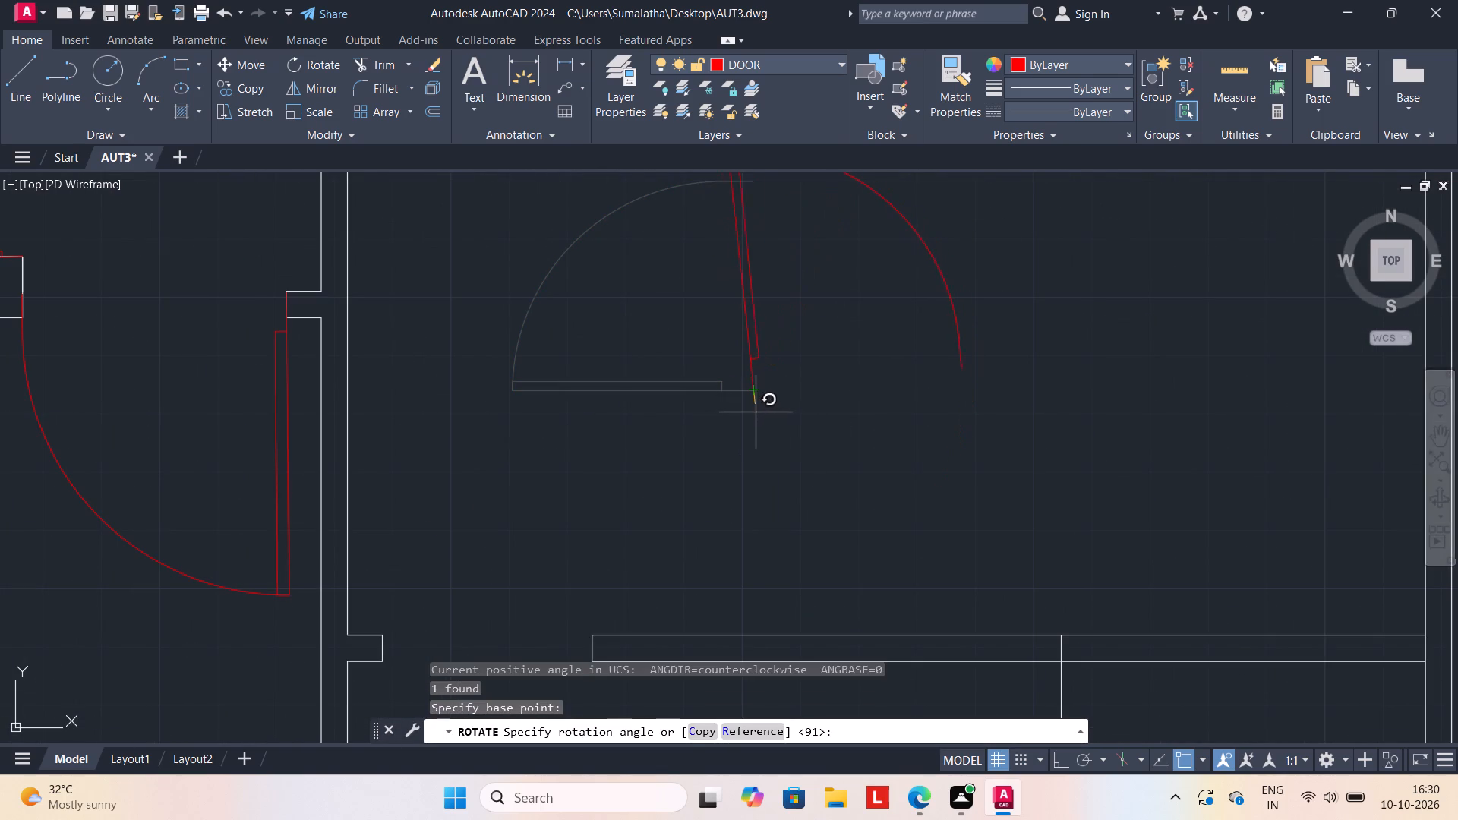
pyautogui.click(753, 413)
pyautogui.scroll(-3, 742, 437)
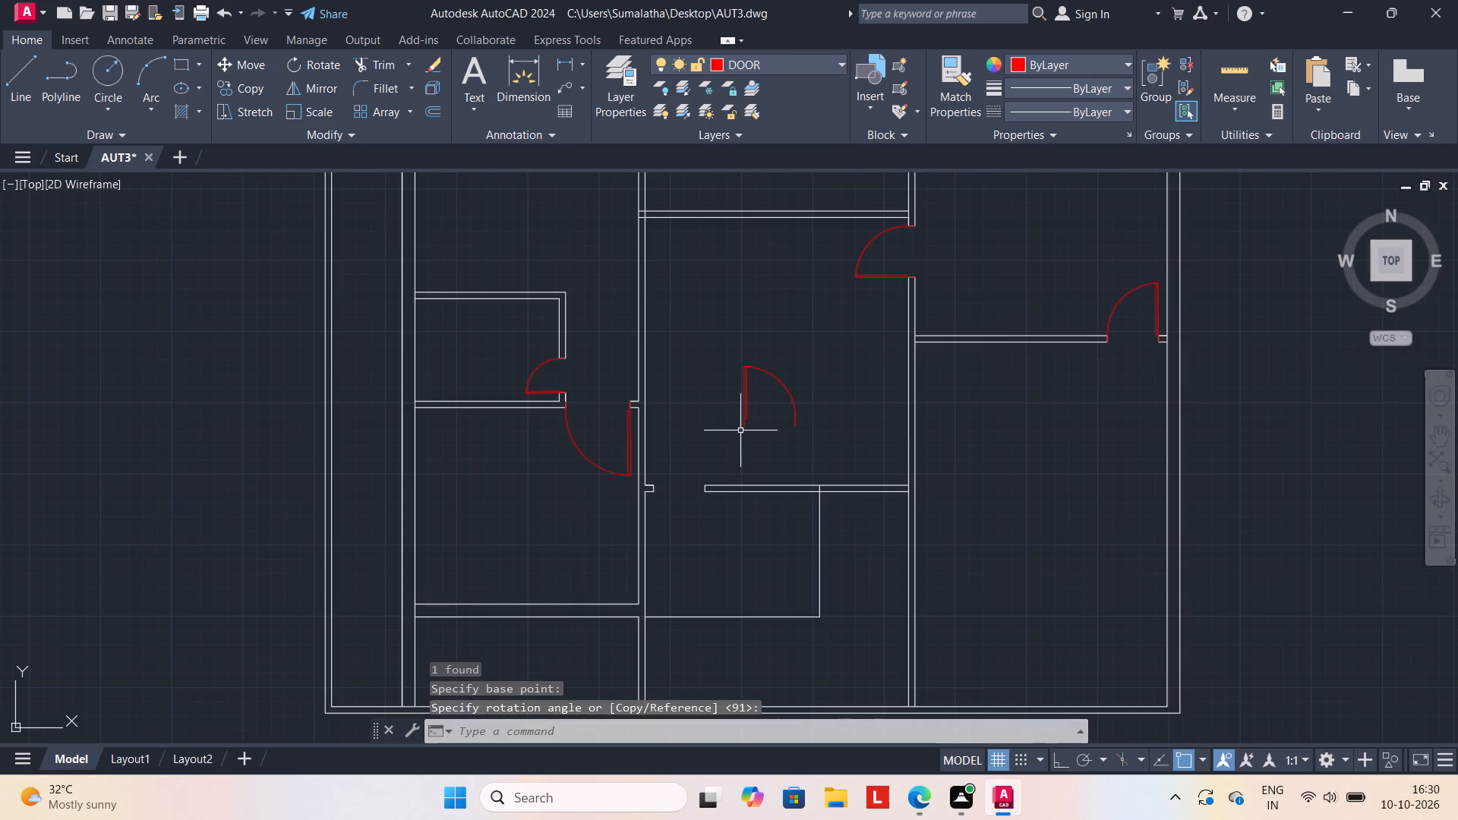
# Move the rotated door by its hinge-side corner to the southeast corner of the wall stub west of the central room's south opening.
pyautogui.click(744, 417)
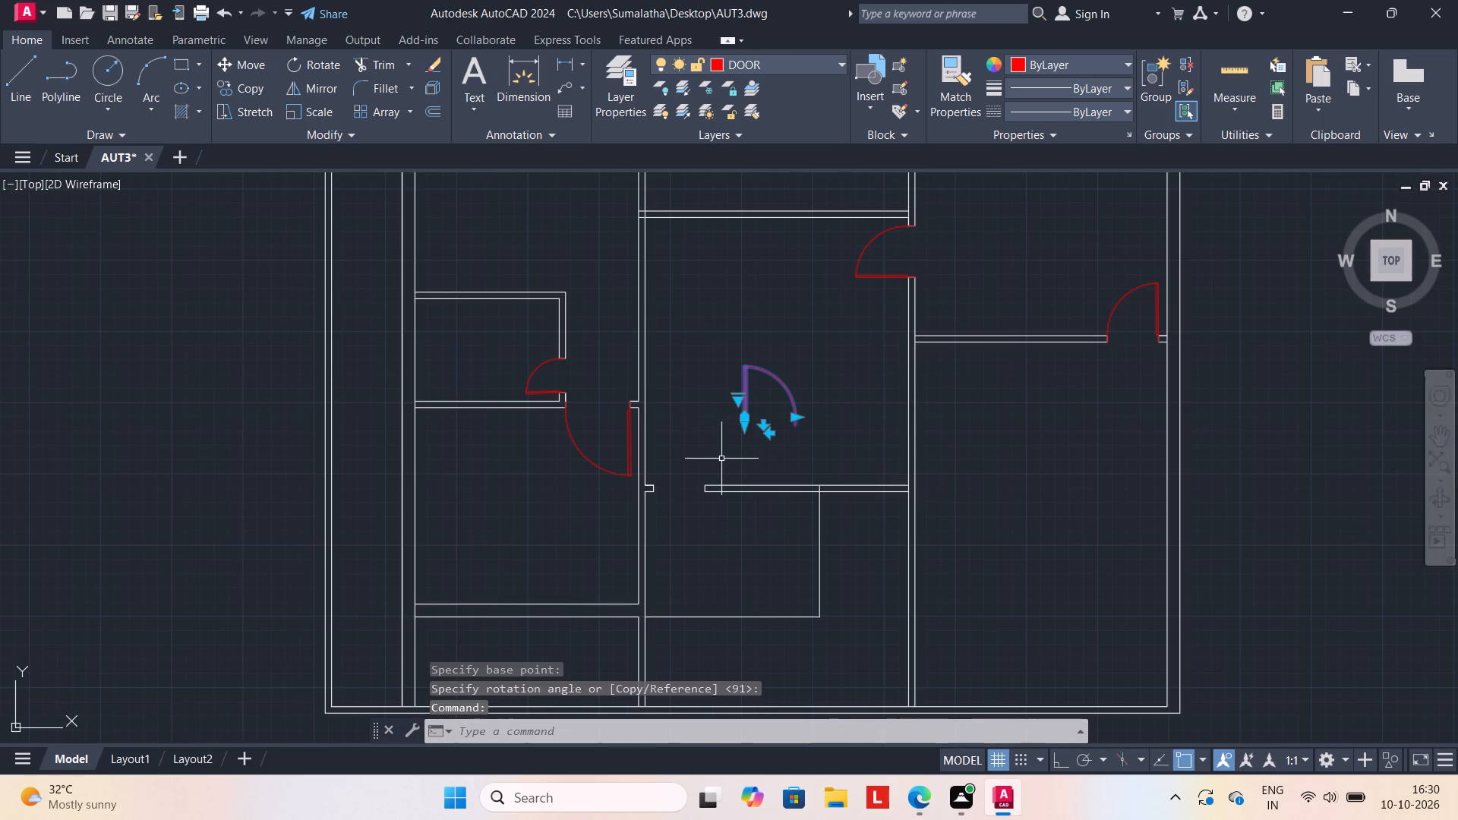
pyautogui.press('m')
pyautogui.press('Return')
pyautogui.scroll(1, 731, 448)
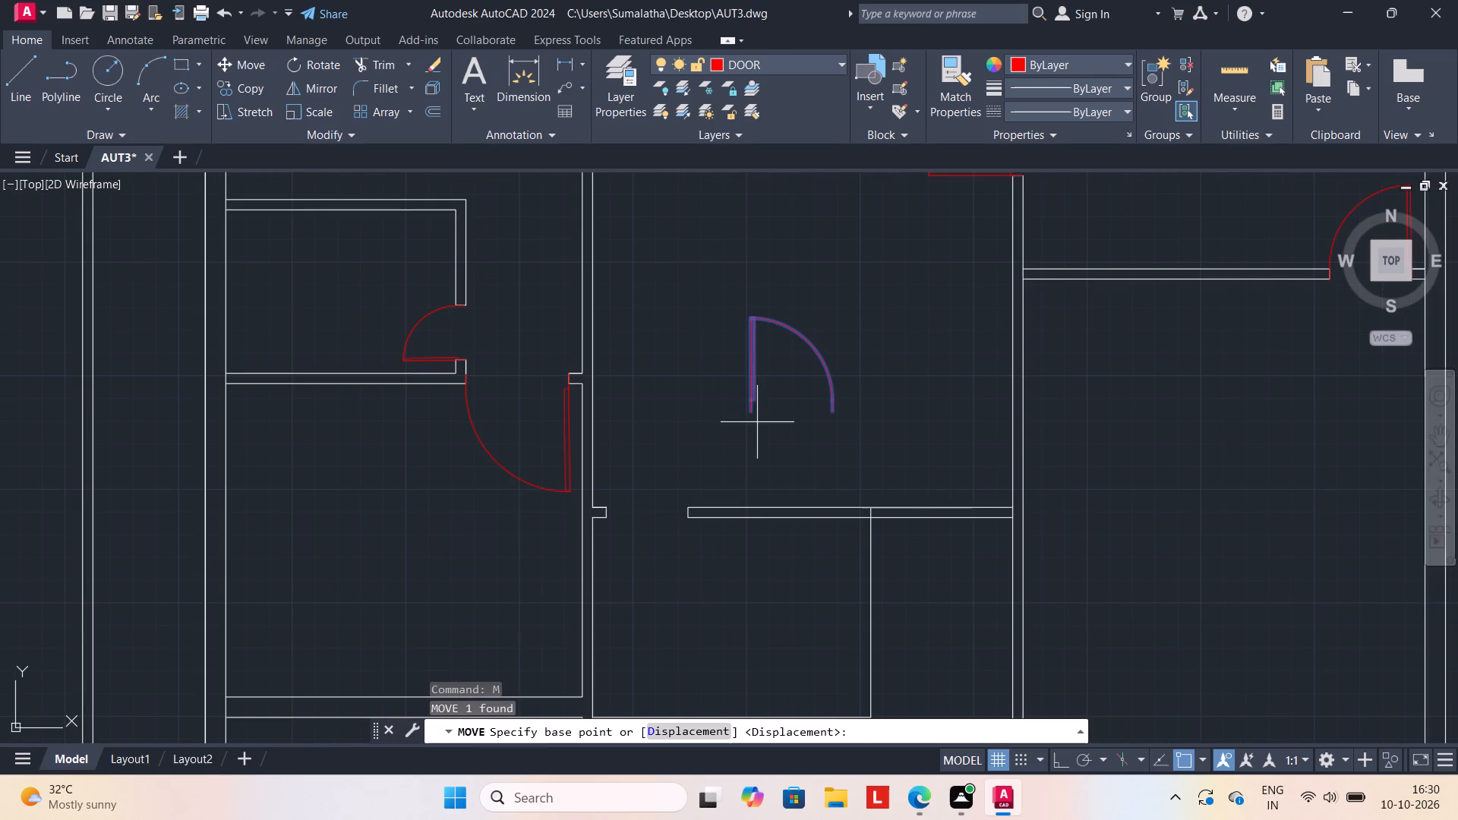
pyautogui.click(750, 417)
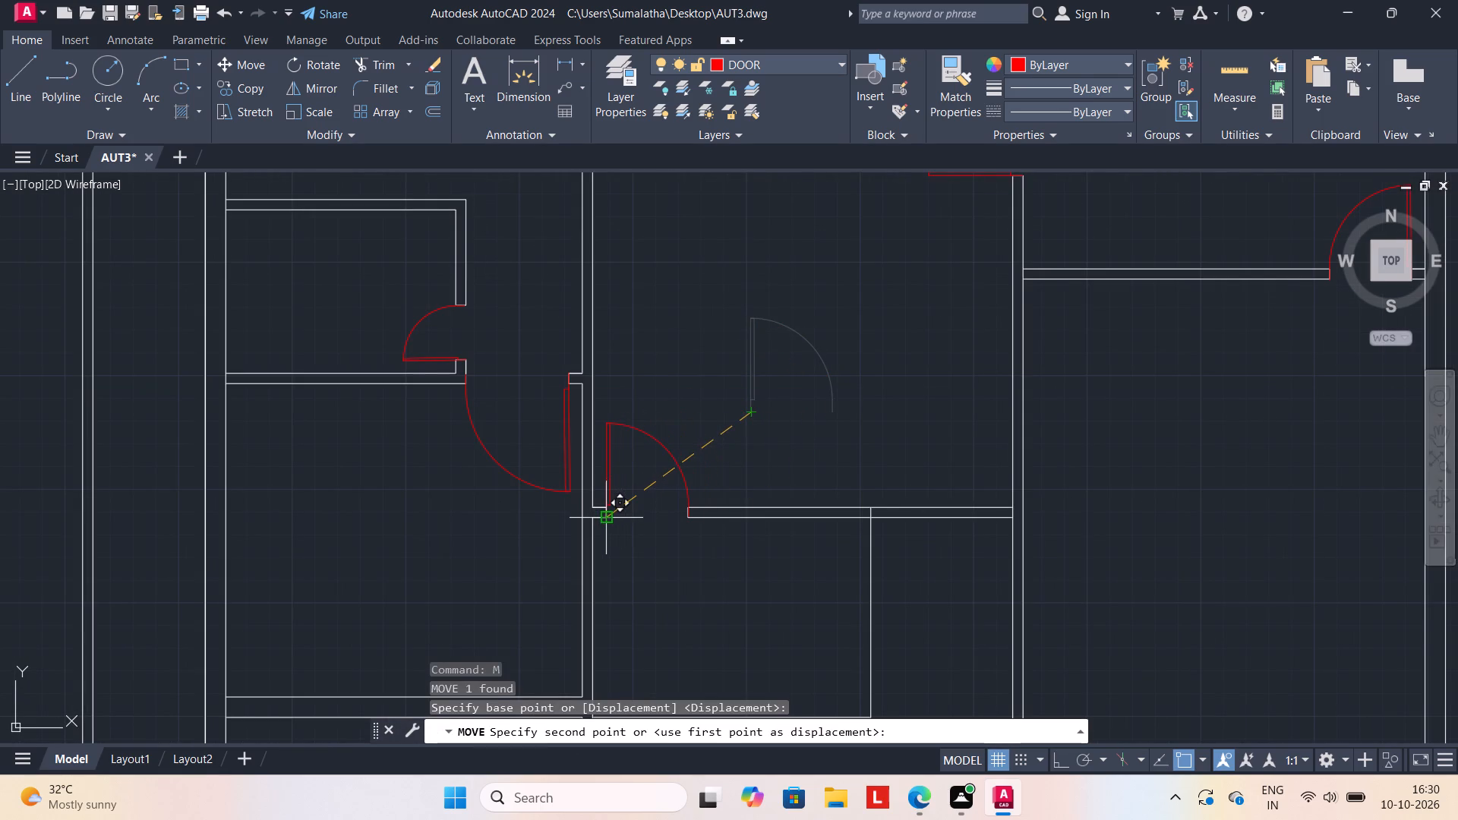
pyautogui.click(605, 519)
# Extend the southwest room's lower south wall line east across the north-south partition to meet the partition's east face.
pyautogui.scroll(-4, 715, 416)
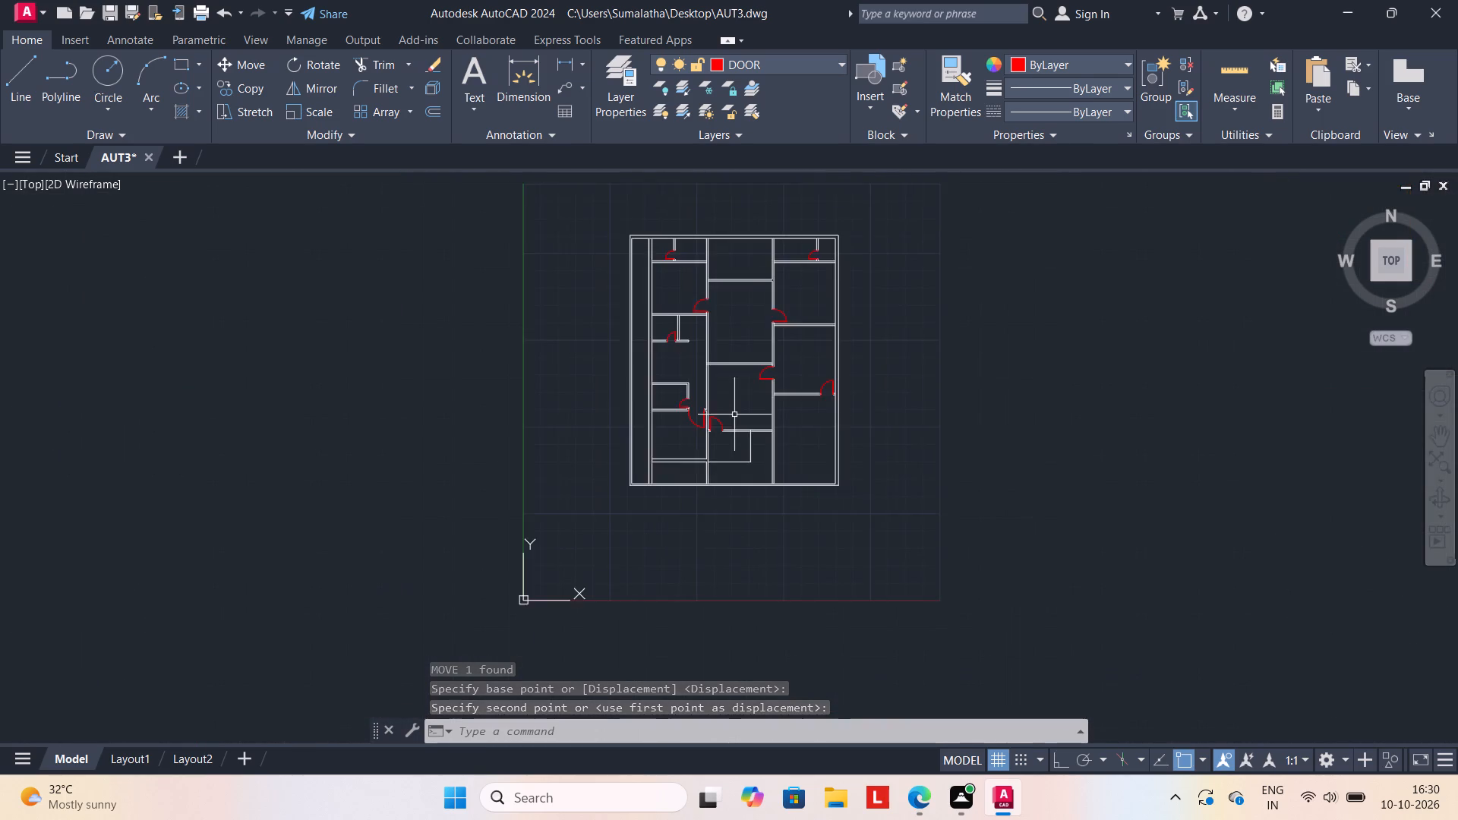
pyautogui.scroll(-1, 734, 415)
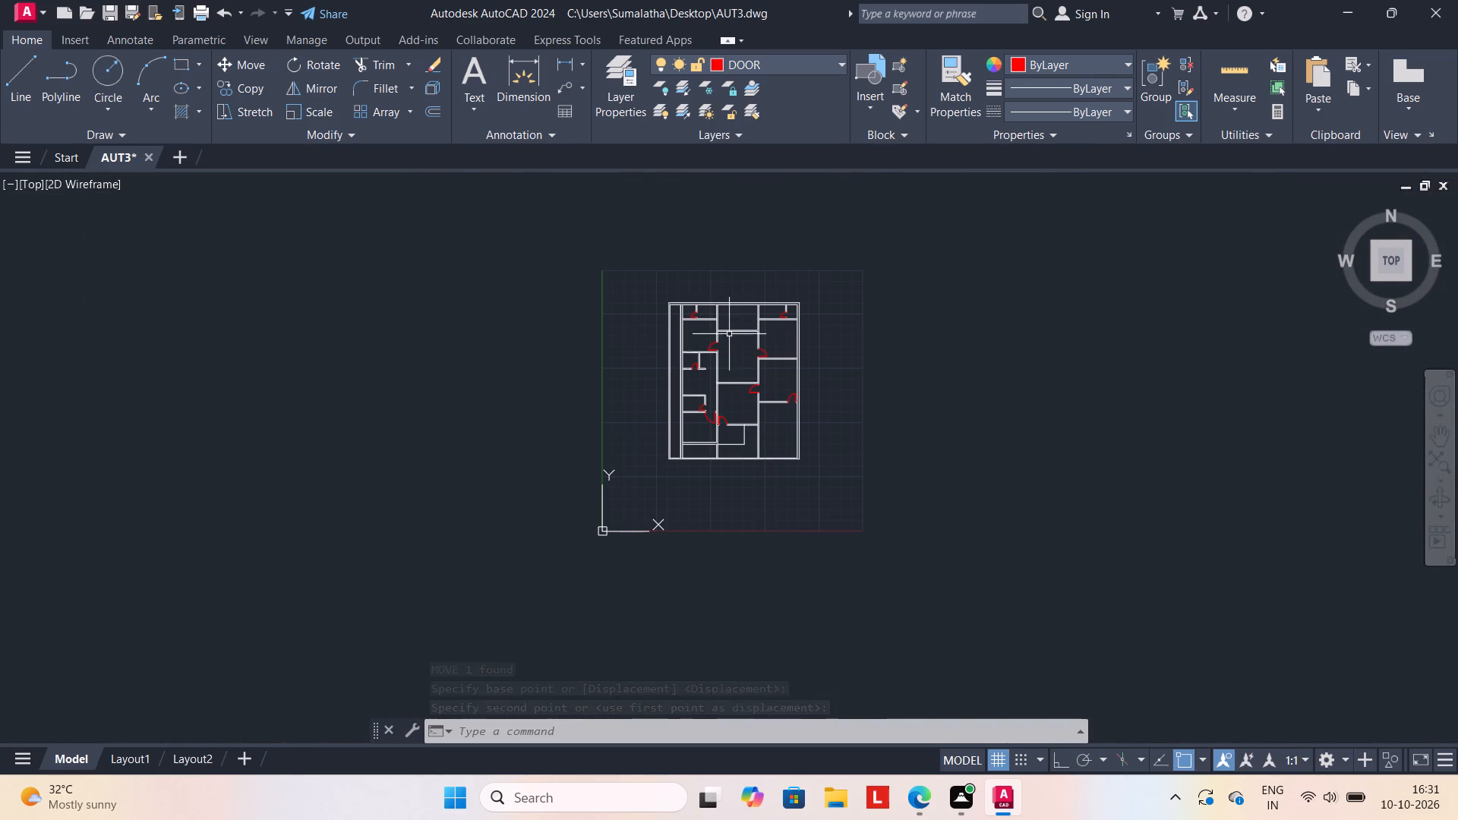
pyautogui.scroll(1, 729, 331)
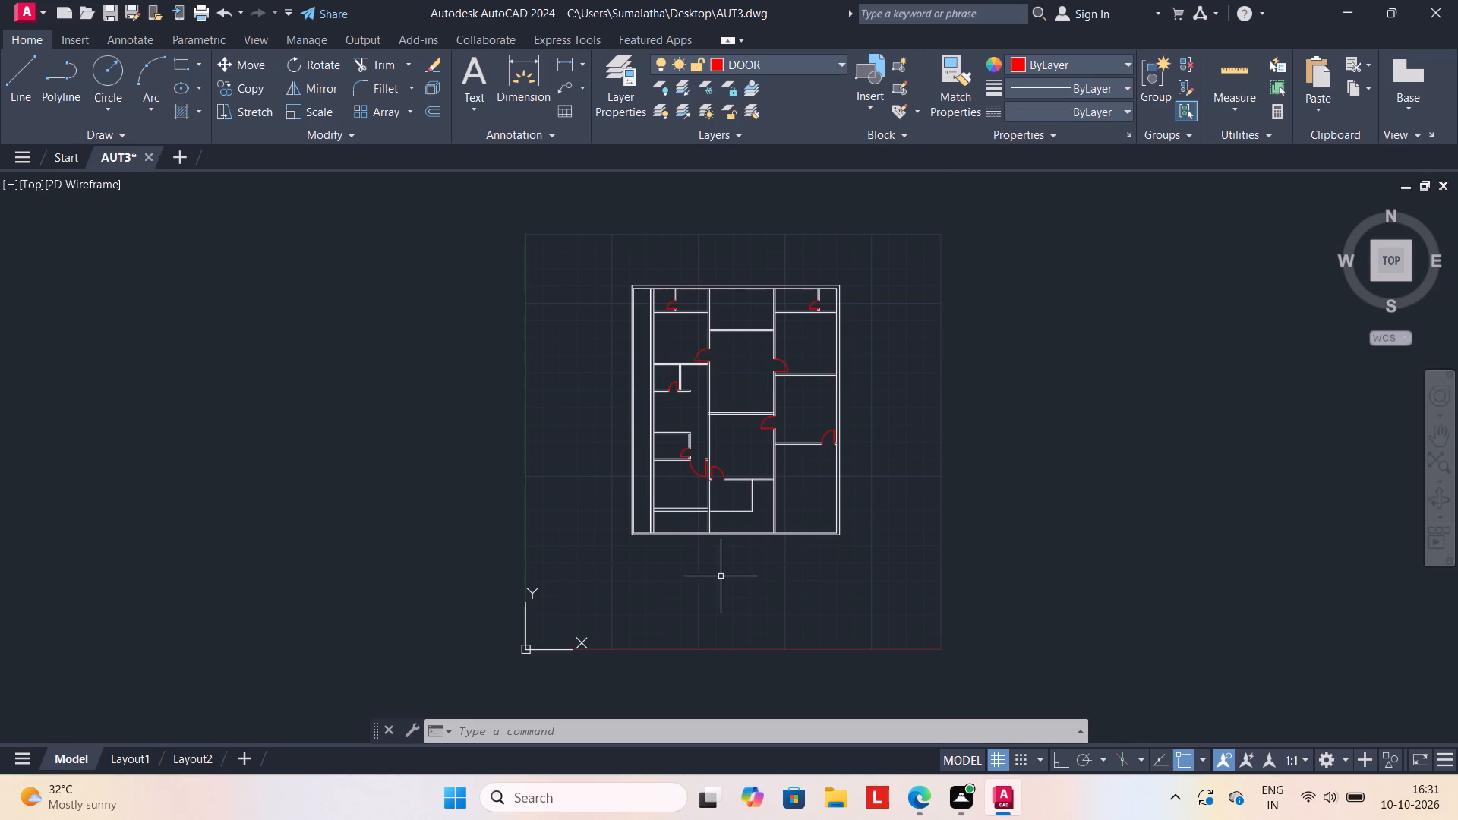
pyautogui.scroll(2, 736, 559)
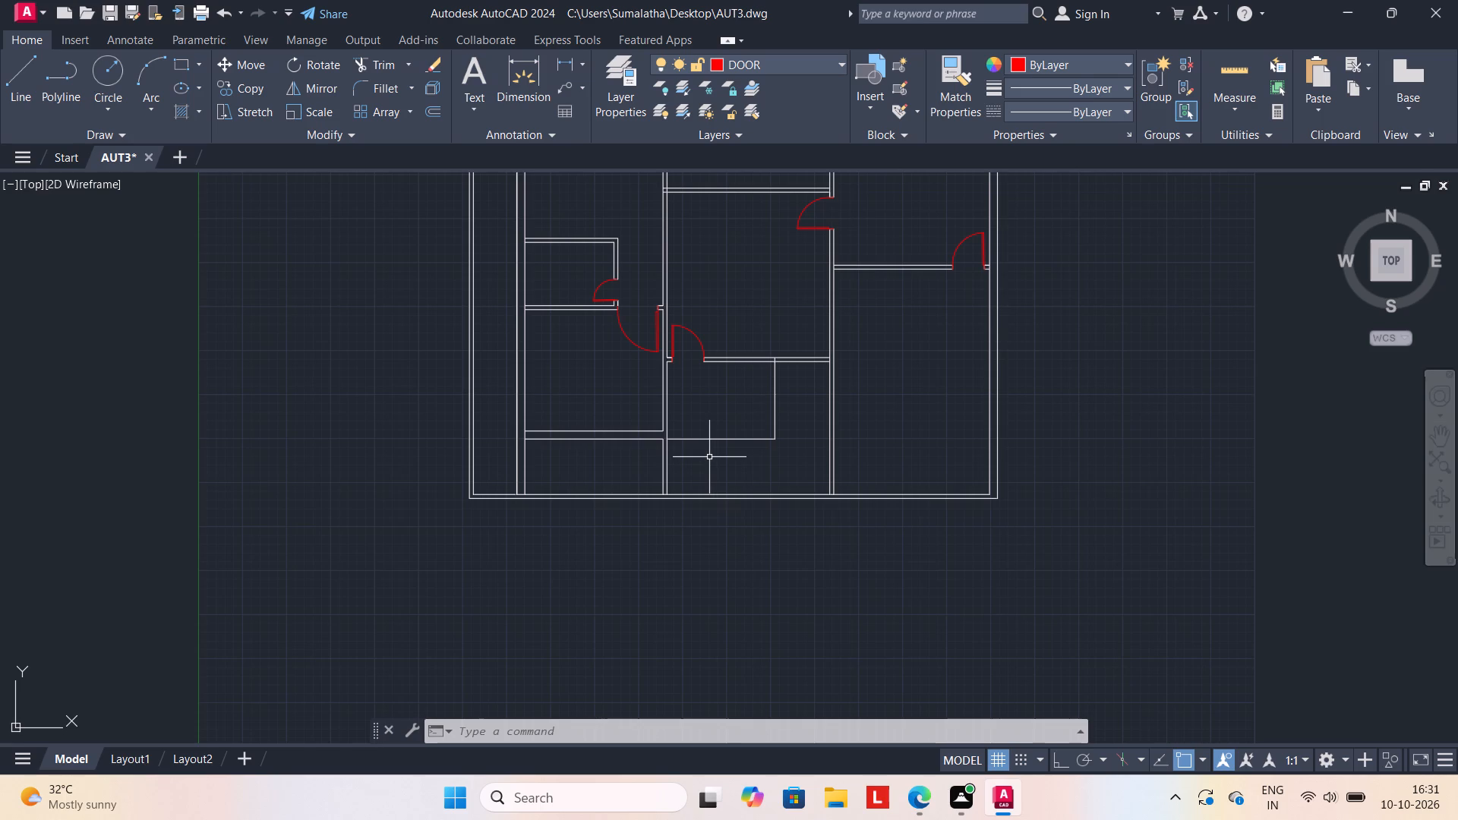
pyautogui.press('Escape')
pyautogui.press('Escape')
pyautogui.press('Escape')
pyautogui.press('e')
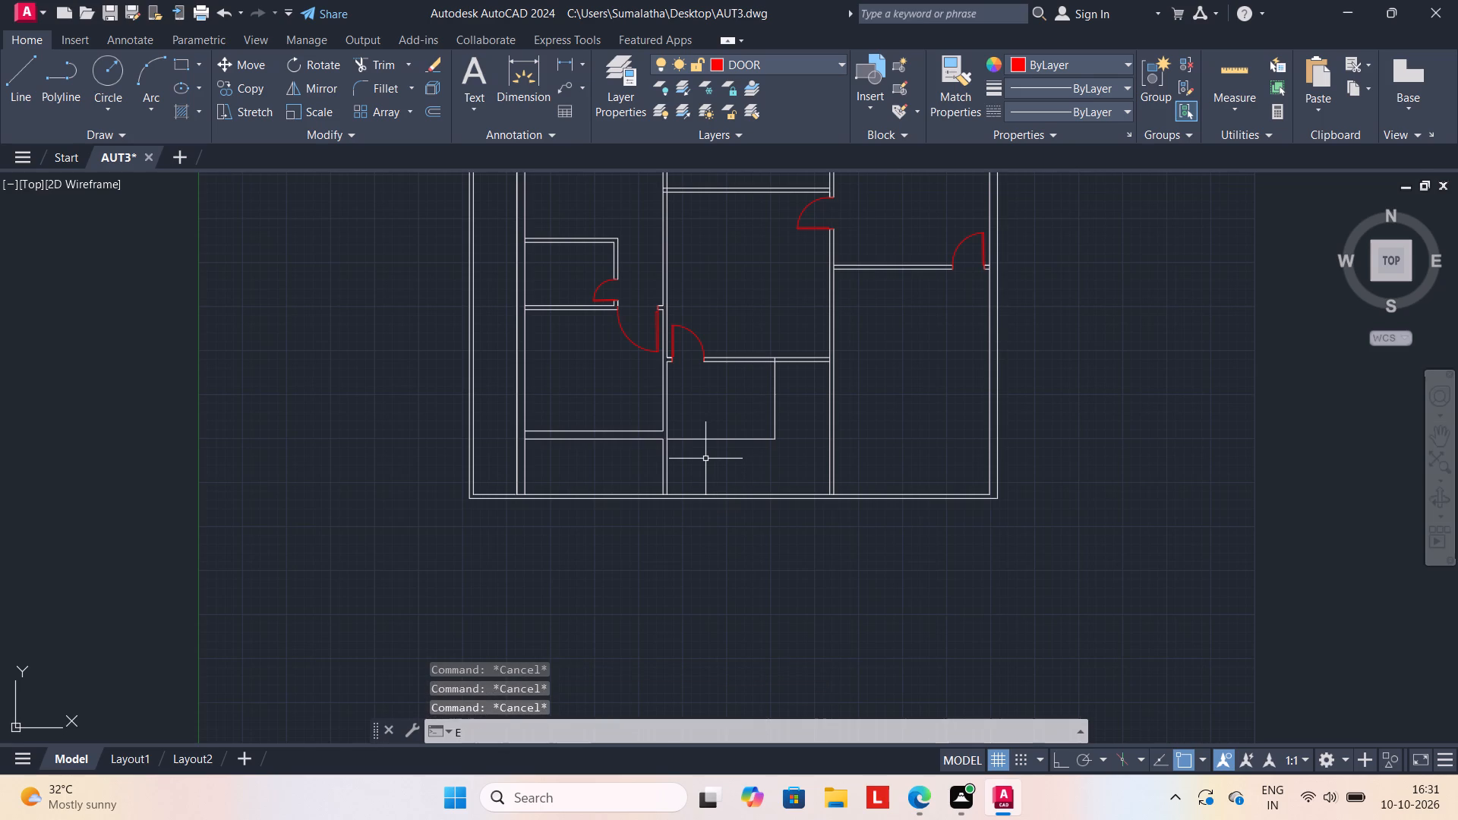
pyautogui.press('x')
pyautogui.press('Return')
pyautogui.scroll(1, 639, 440)
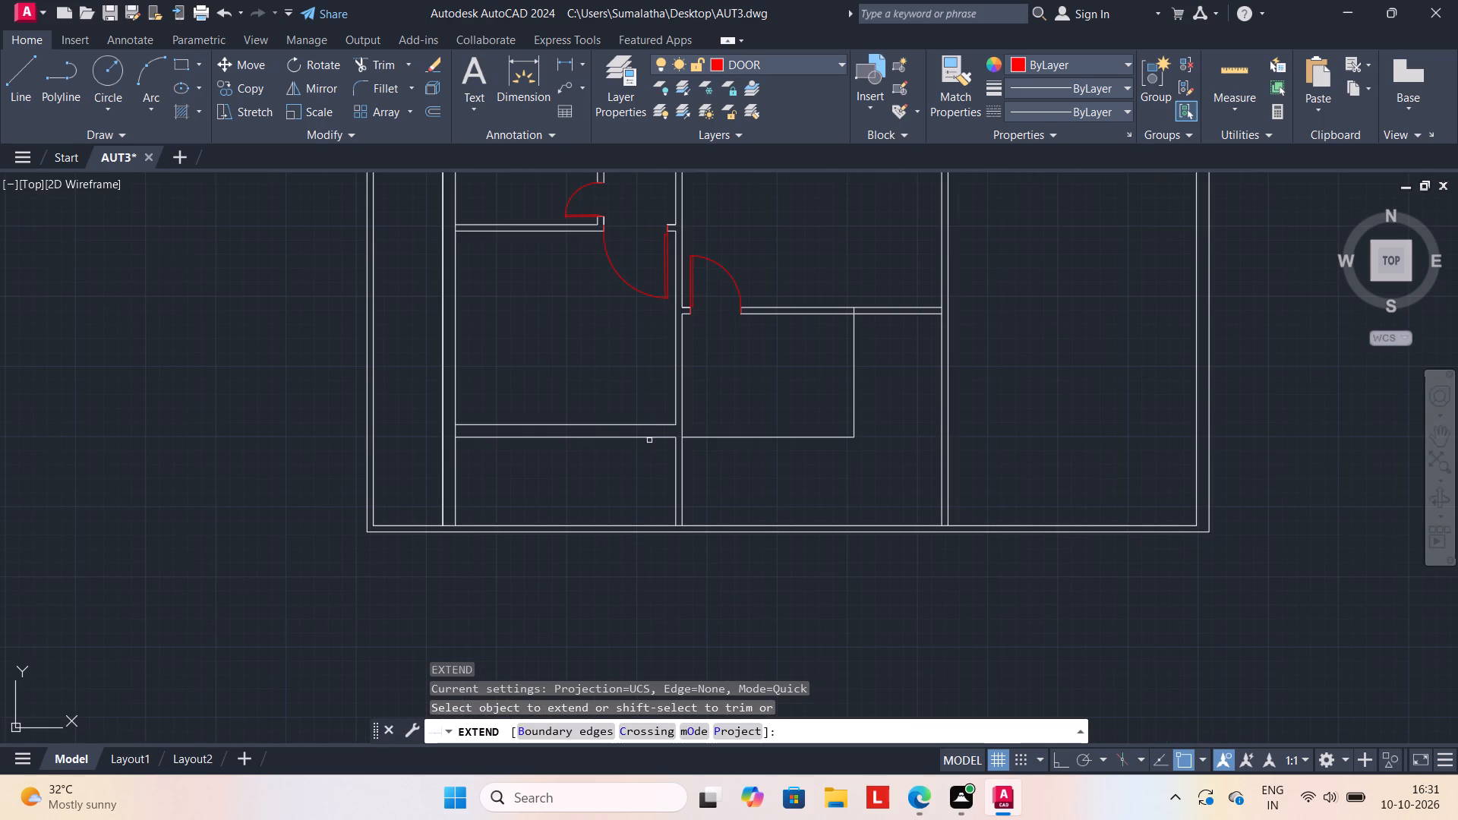
pyautogui.click(655, 438)
pyautogui.press('Escape')
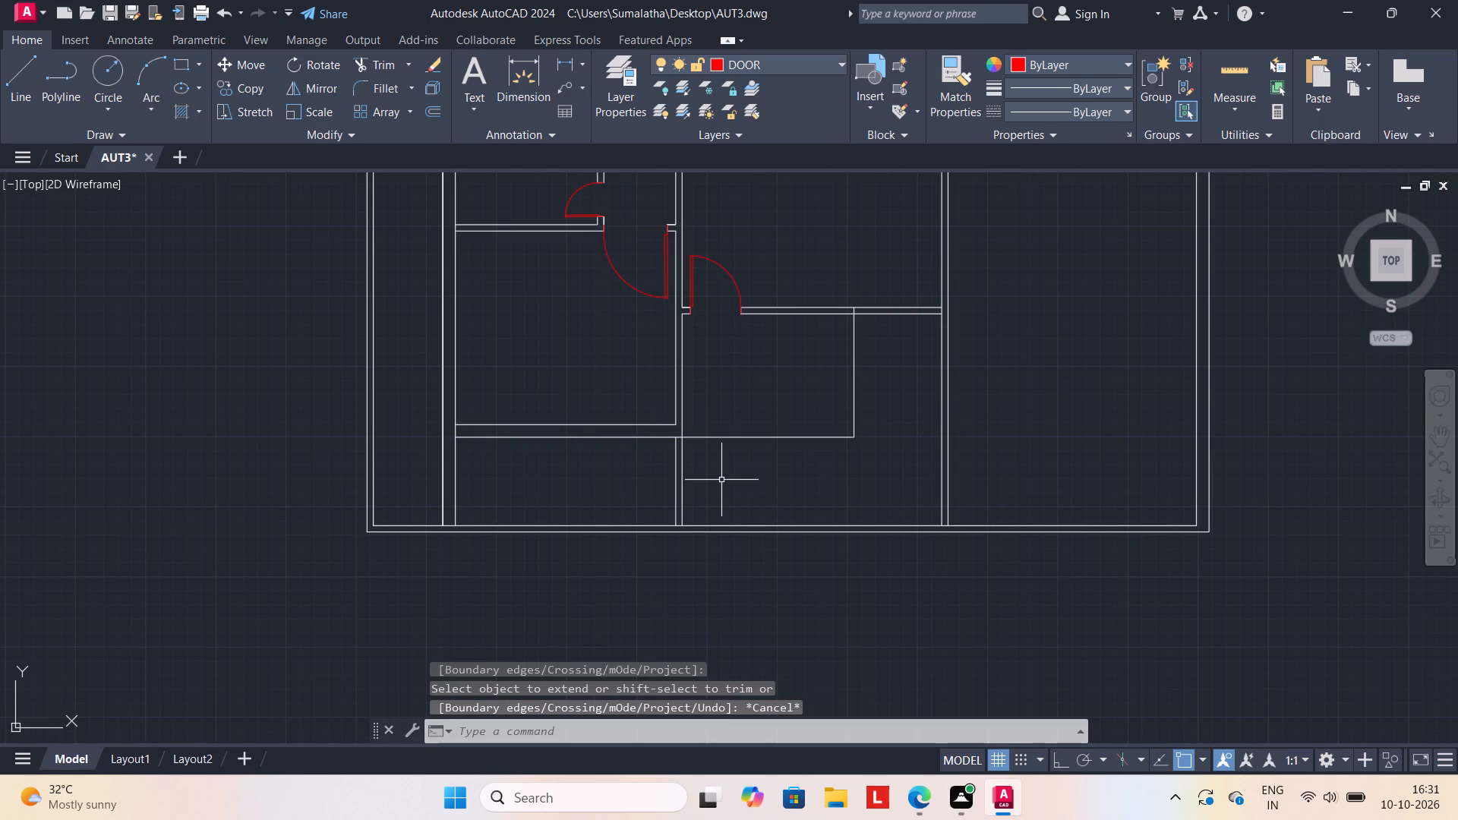
# Trim away both lines of the north-south partition between the extended wall line and the south outer wall.
pyautogui.write('TR')
pyautogui.press('Return')
pyautogui.moveTo(724, 479); pyautogui.dragTo(661, 476)
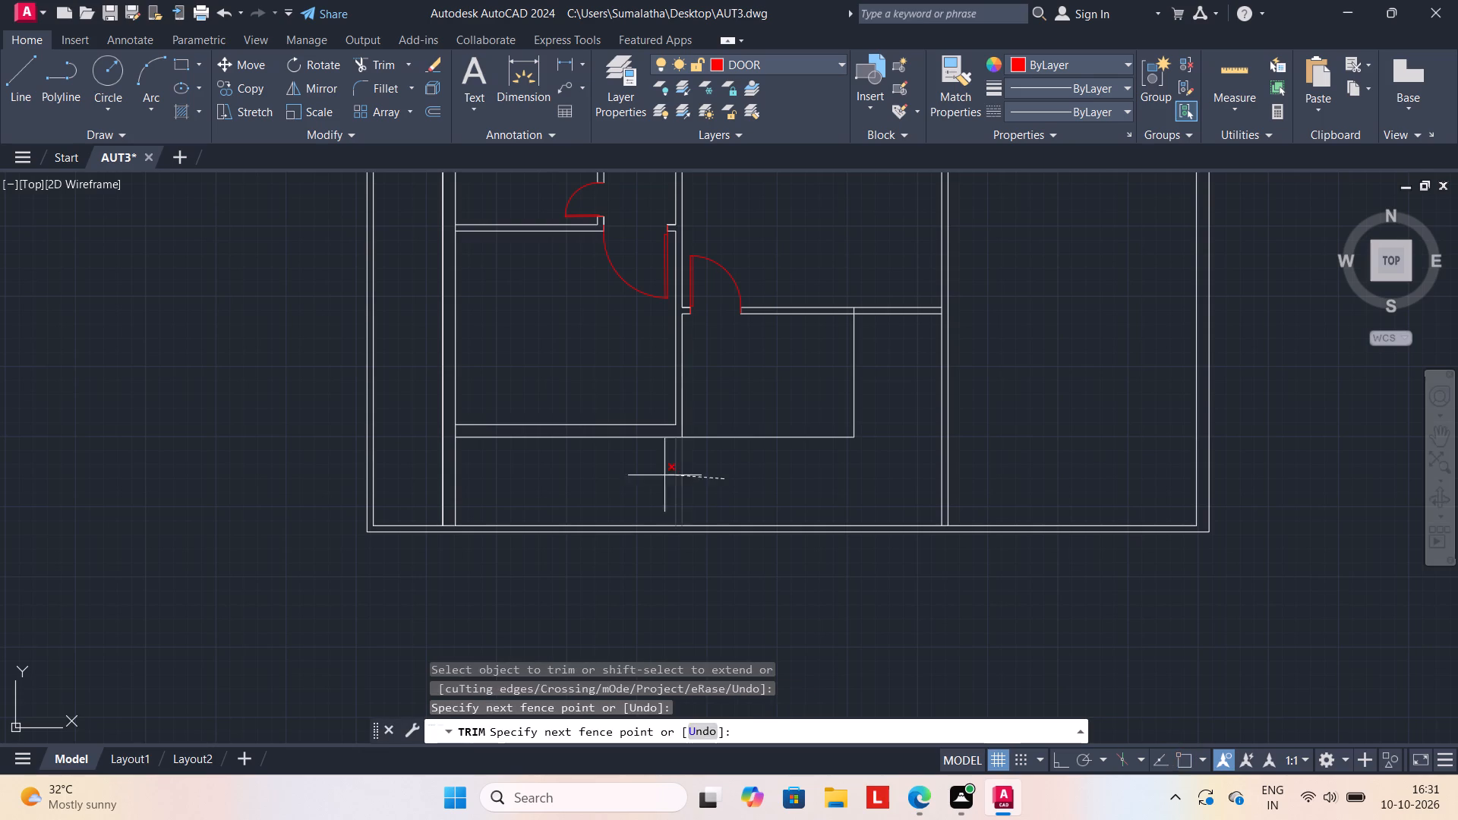
pyautogui.moveTo(661, 476); pyautogui.dragTo(646, 482)
pyautogui.scroll(-1, 638, 582)
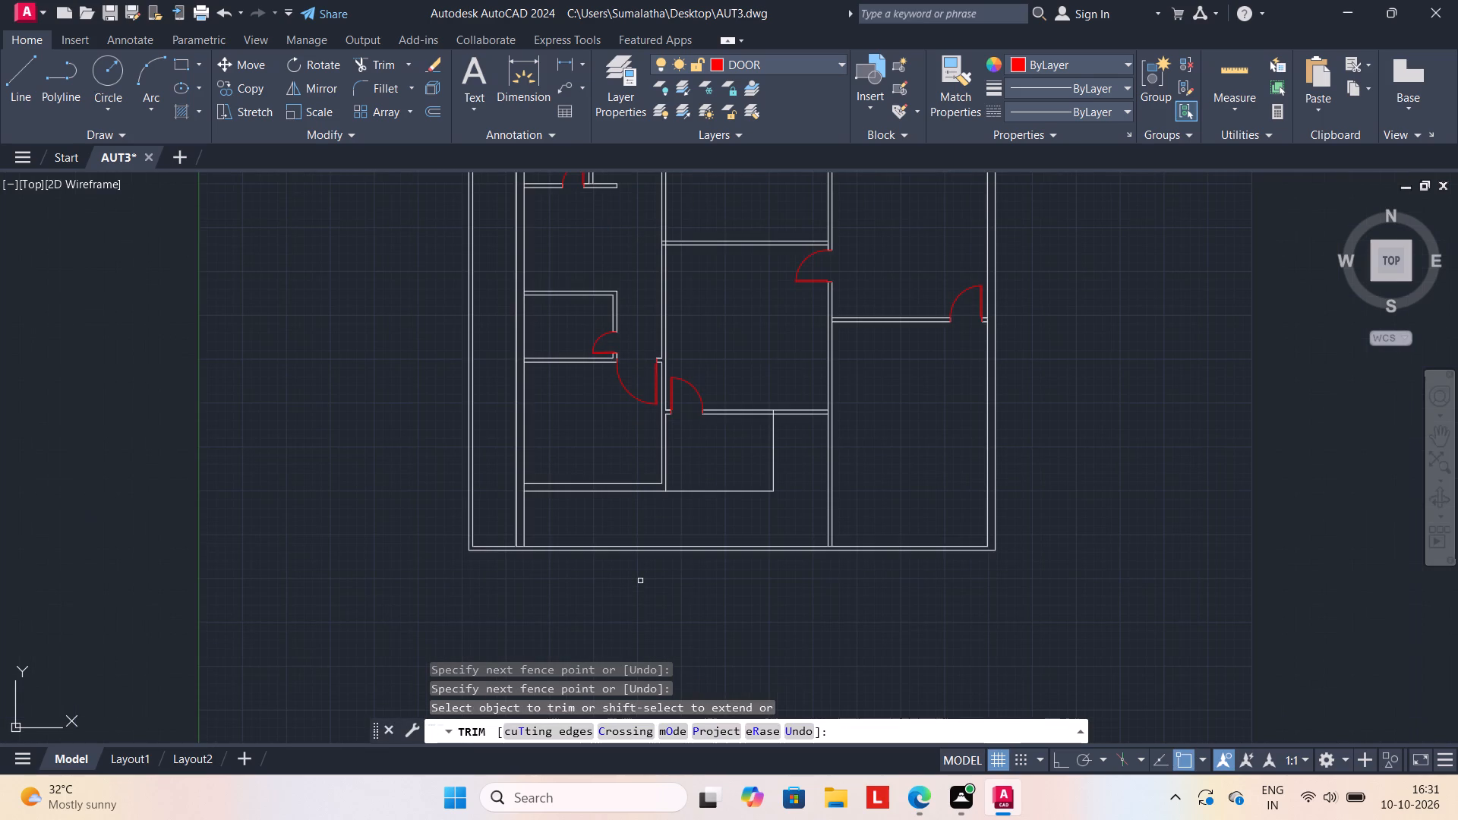
pyautogui.press('Escape')
pyautogui.press('Escape')
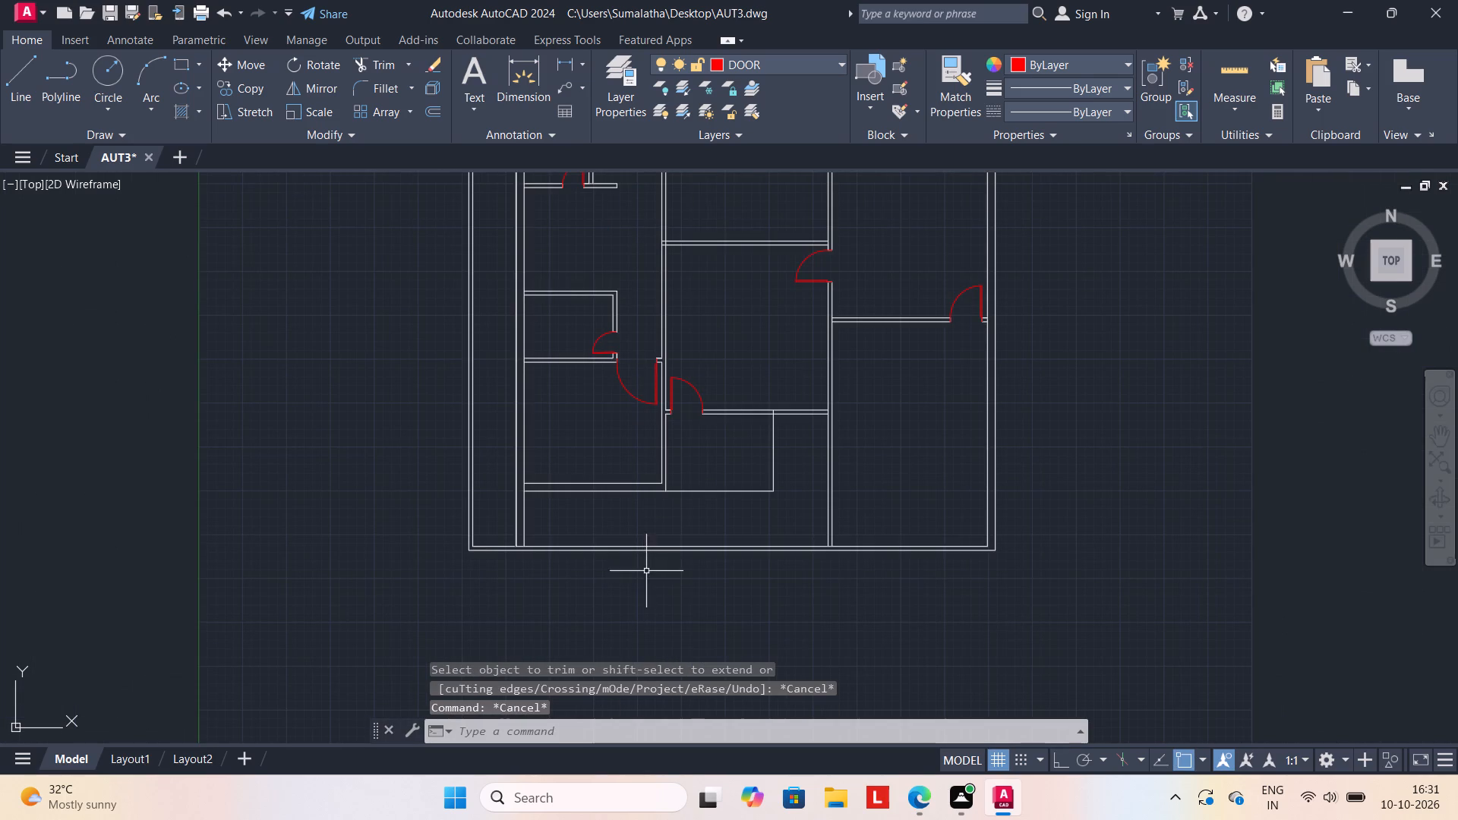
# Make WALL the current layer.
pyautogui.moveTo(652, 564); pyautogui.dragTo(671, 512, button='middle')
pyautogui.scroll(3, 663, 481)
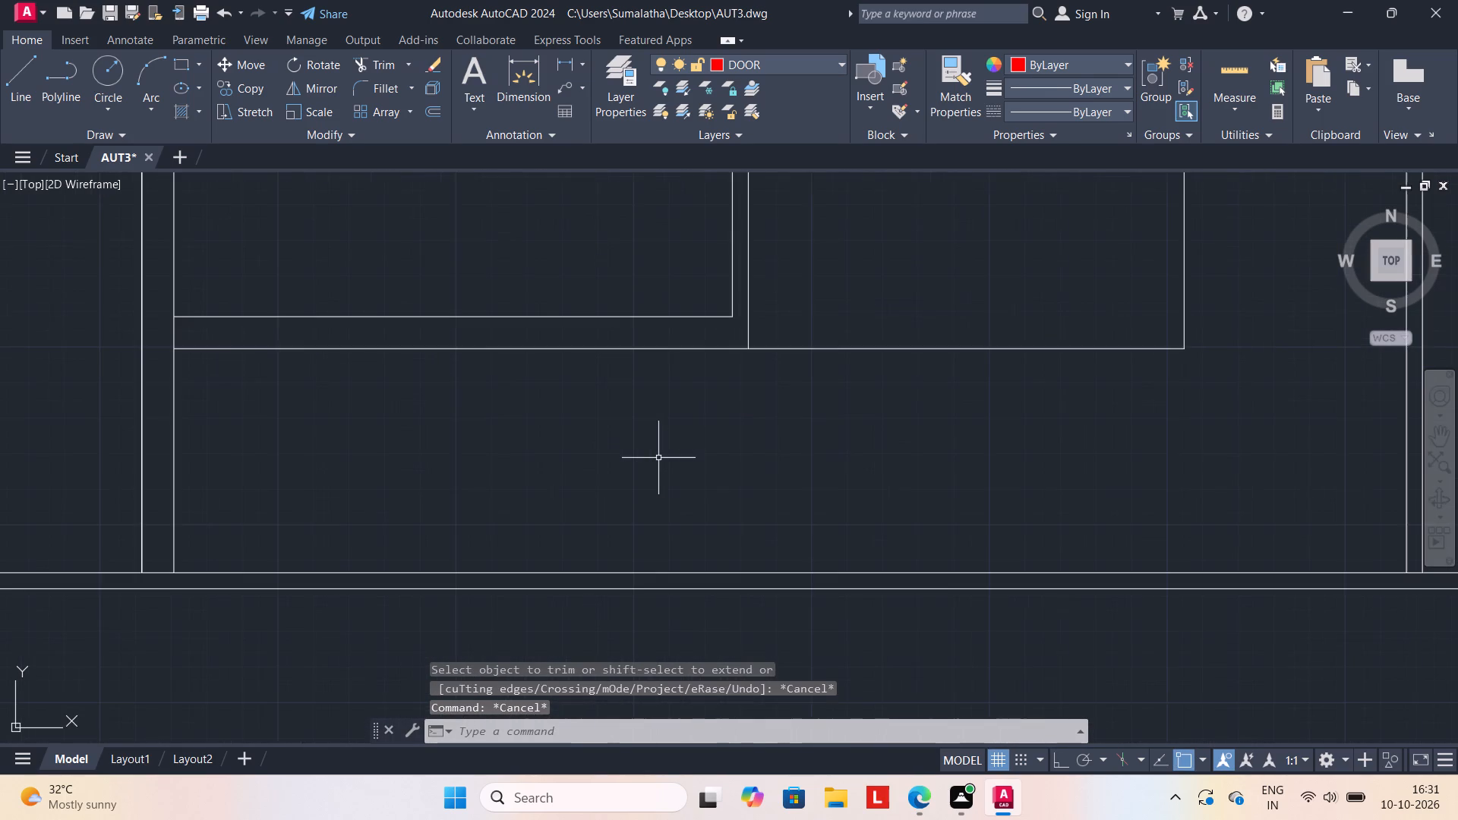
pyautogui.write('REX')
pyautogui.press('Escape')
pyautogui.click(841, 66)
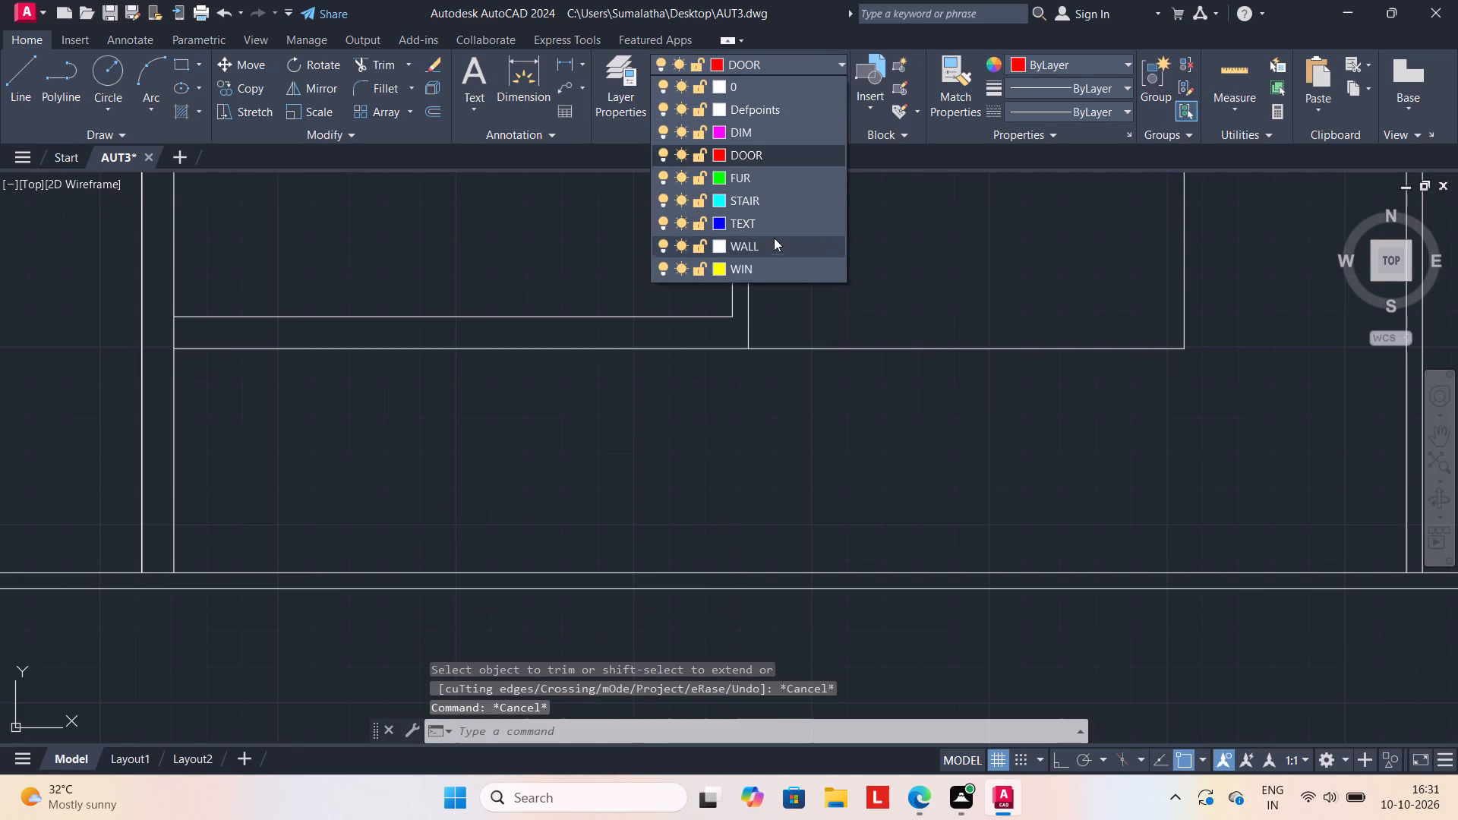
pyautogui.click(772, 245)
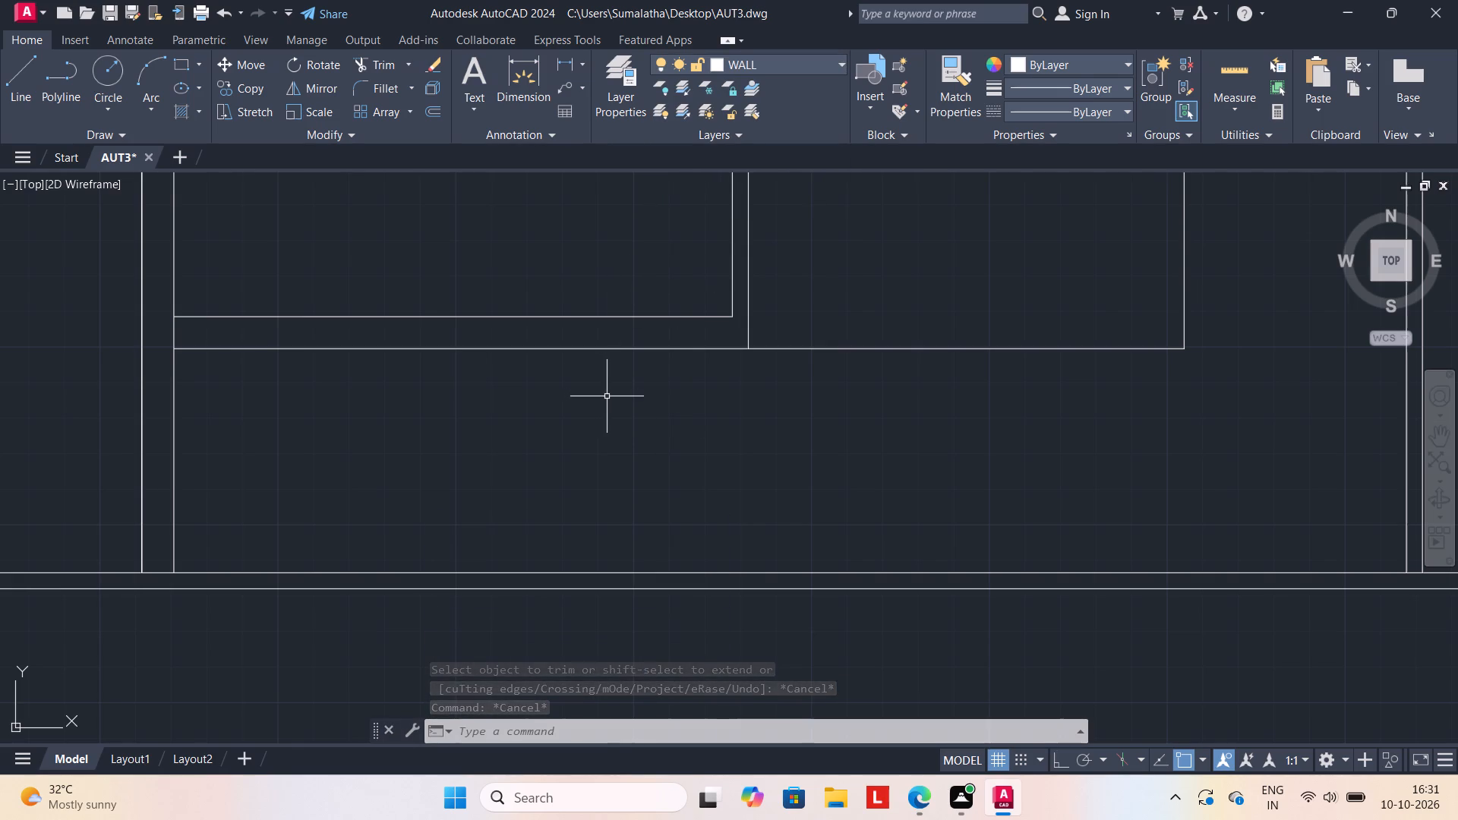
# Draw a narrow upright rectangle below the southwest room's extended wall line, near the foot of the north-south partition.
pyautogui.press('r')
pyautogui.press('e')
pyautogui.press('c')
pyautogui.press('Return')
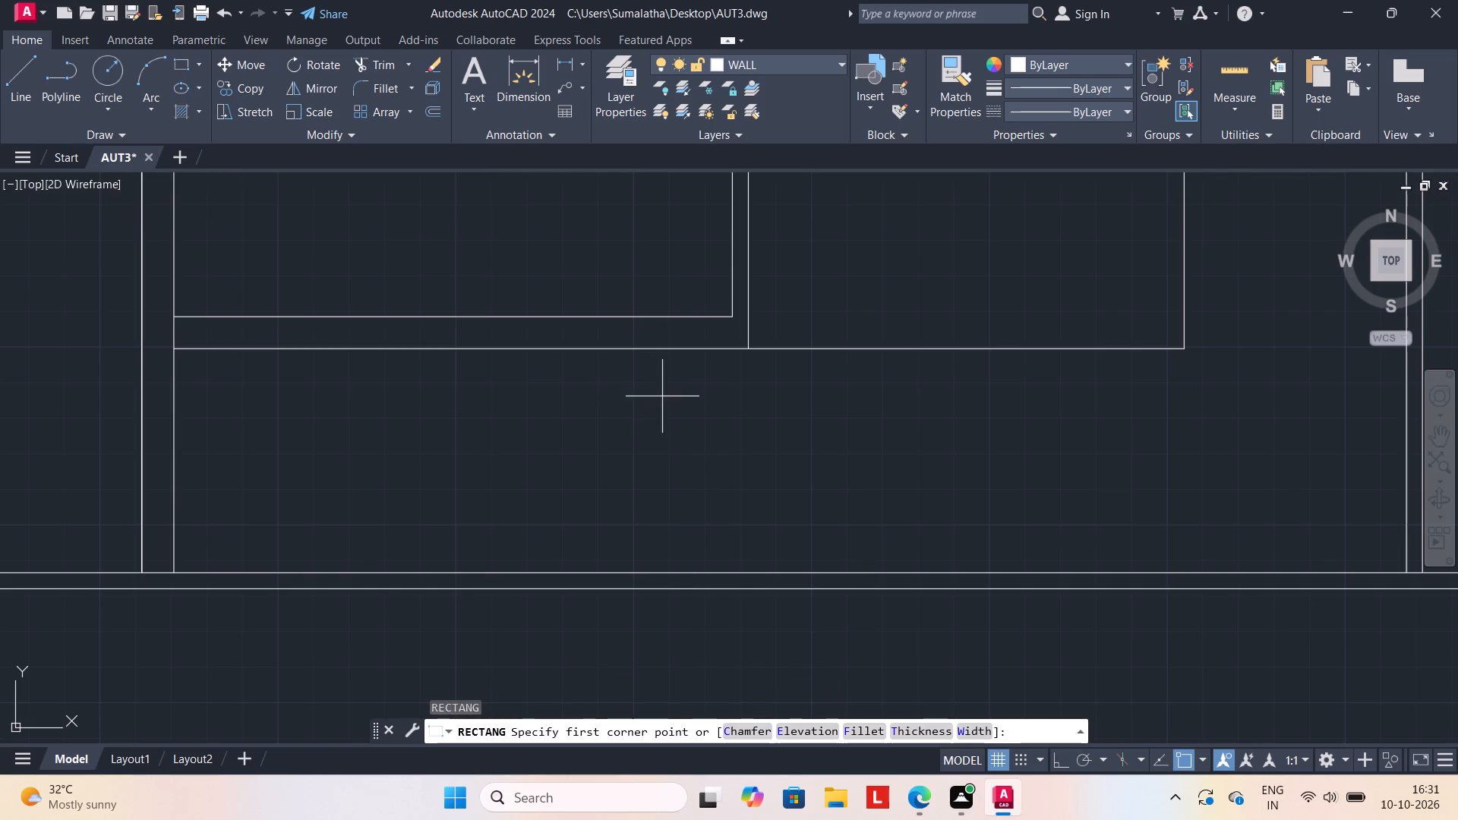
pyautogui.click(724, 393)
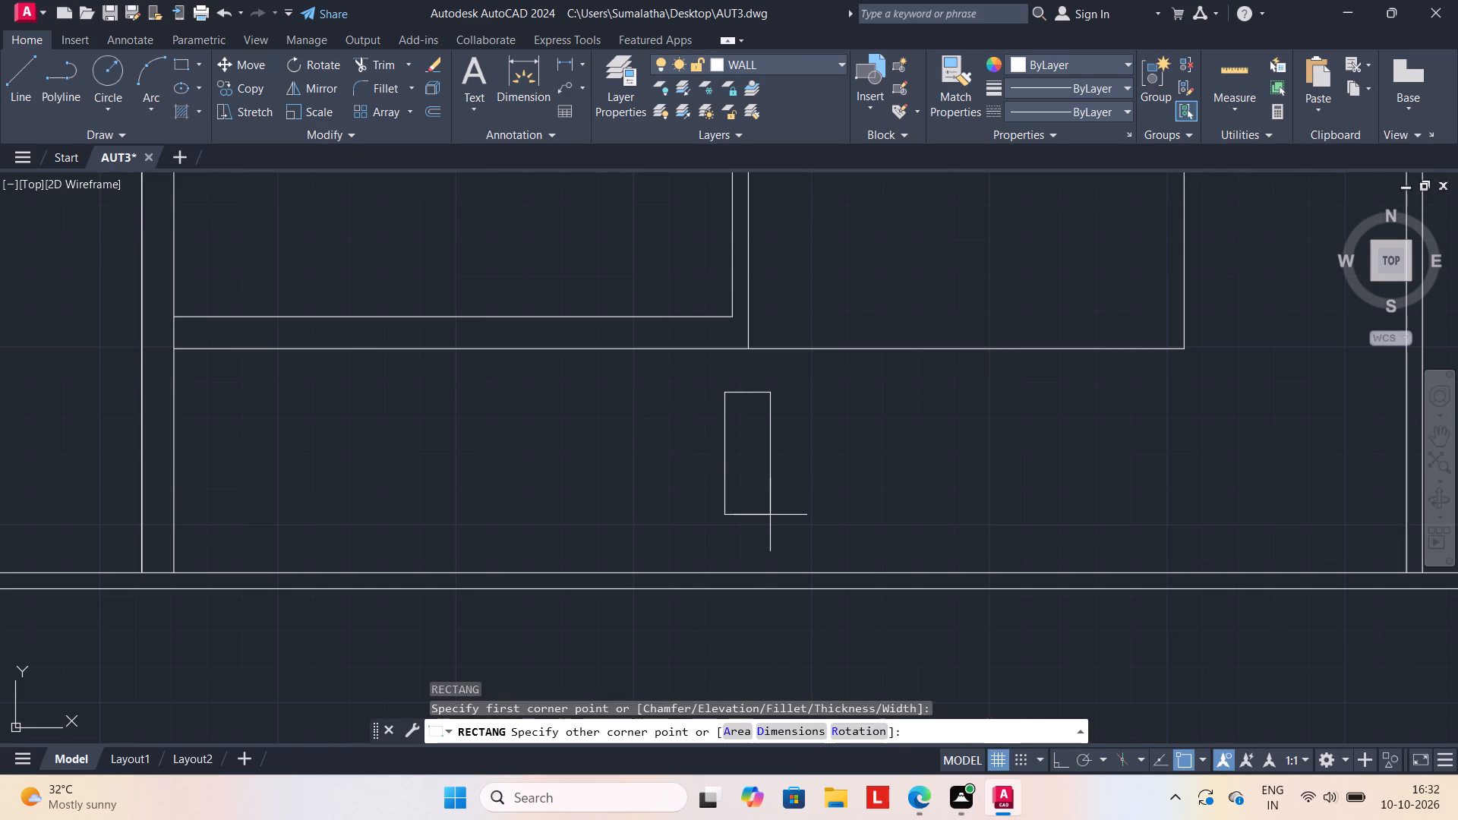
pyautogui.click(770, 515)
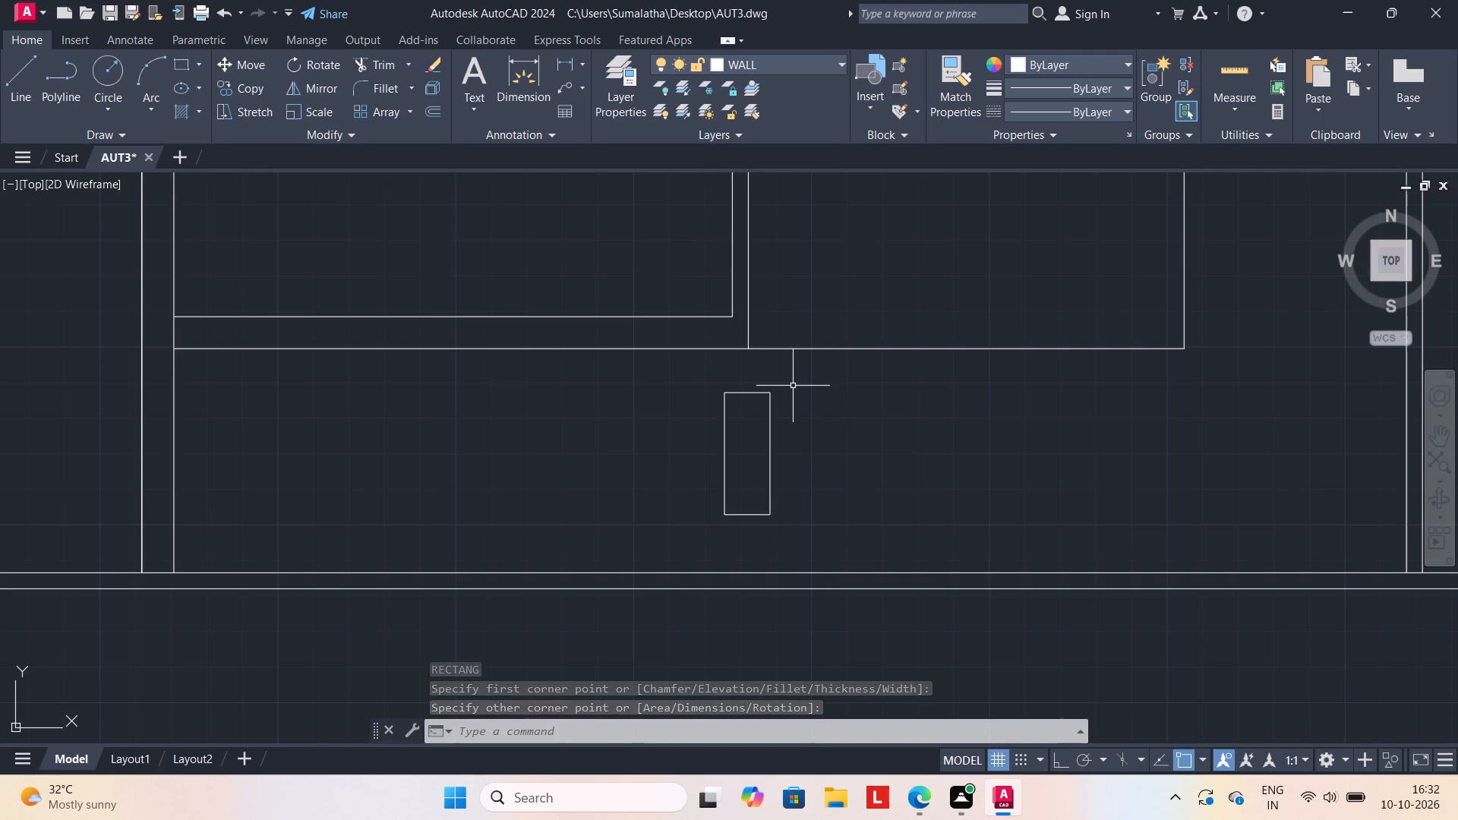
# Draw a taller, narrow upright rectangle just east of the first one, stopping just short of the south outer wall.
pyautogui.write('REC')
pyautogui.press('Return')
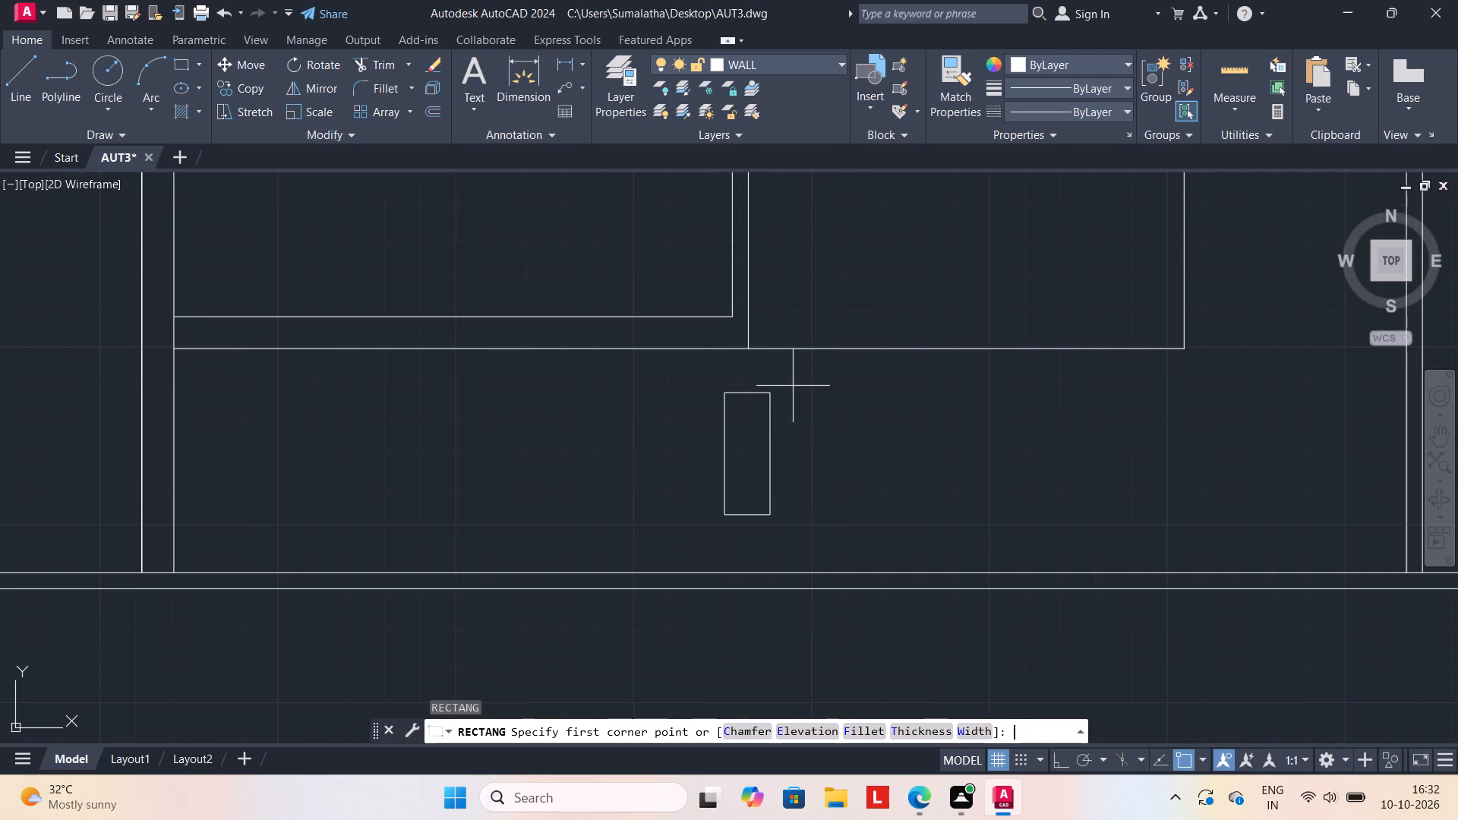
pyautogui.click(798, 381)
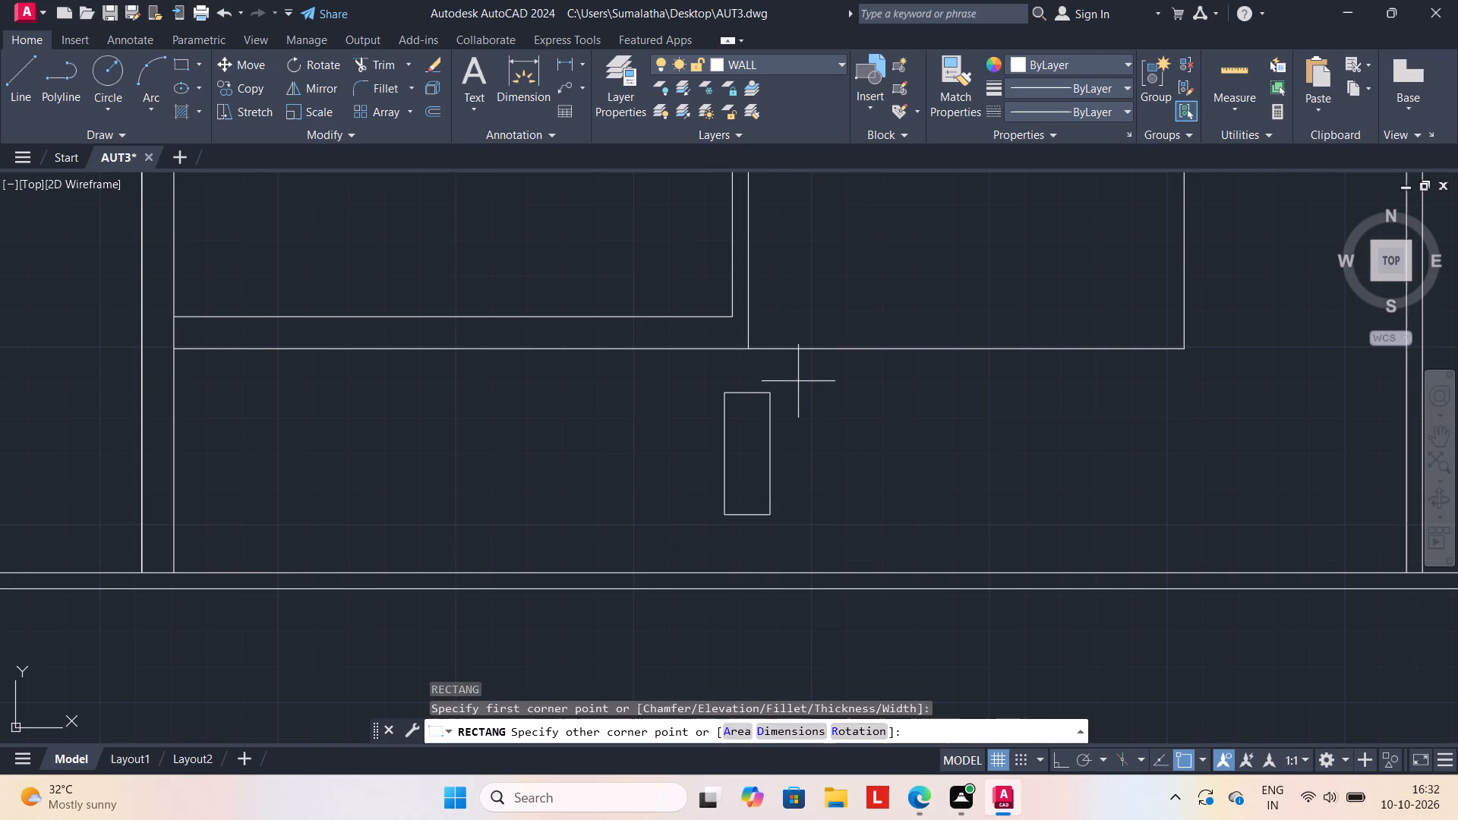
pyautogui.click(841, 558)
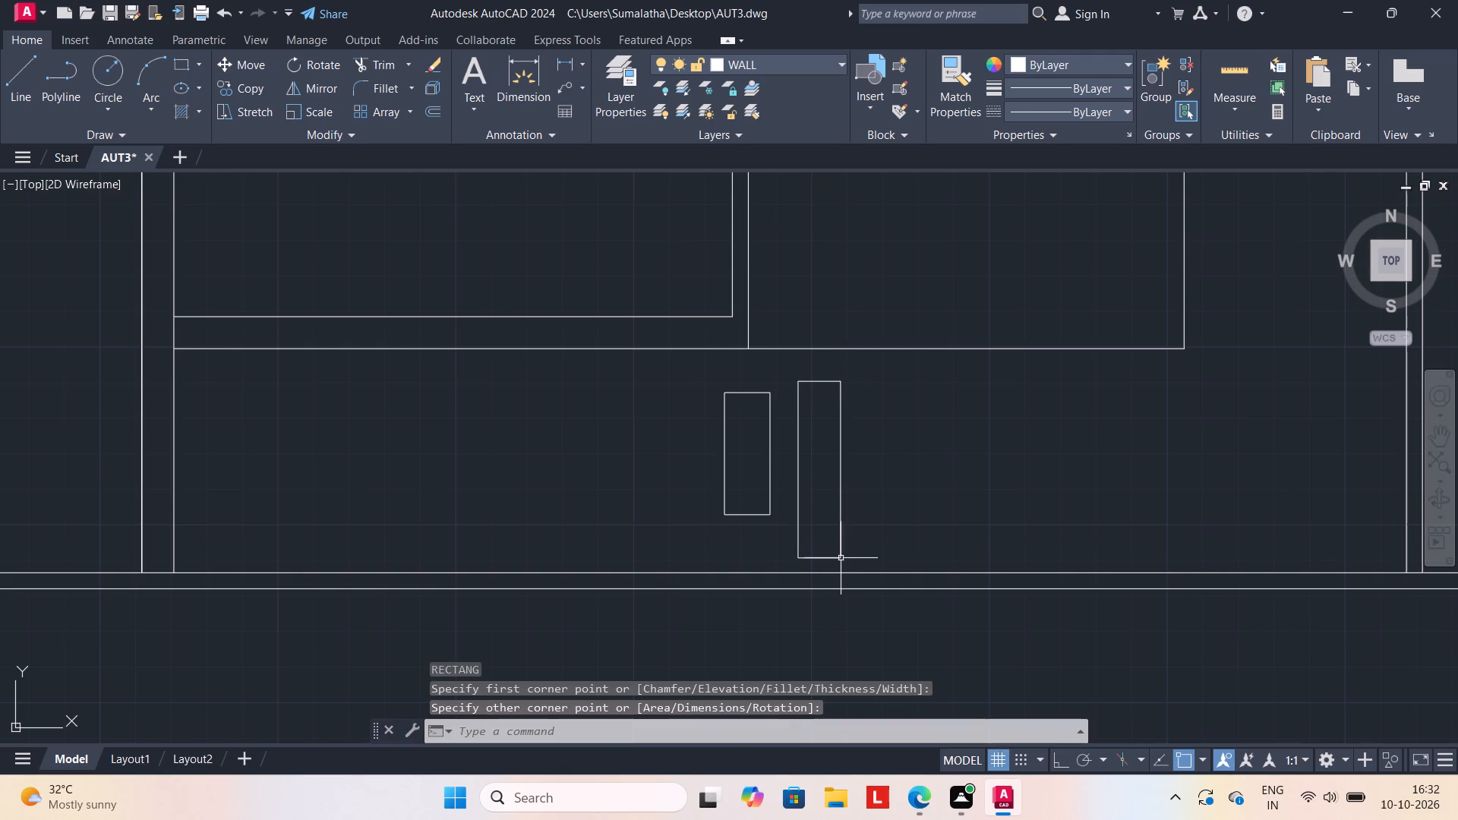
pyautogui.press('Escape')
pyautogui.press('Escape')
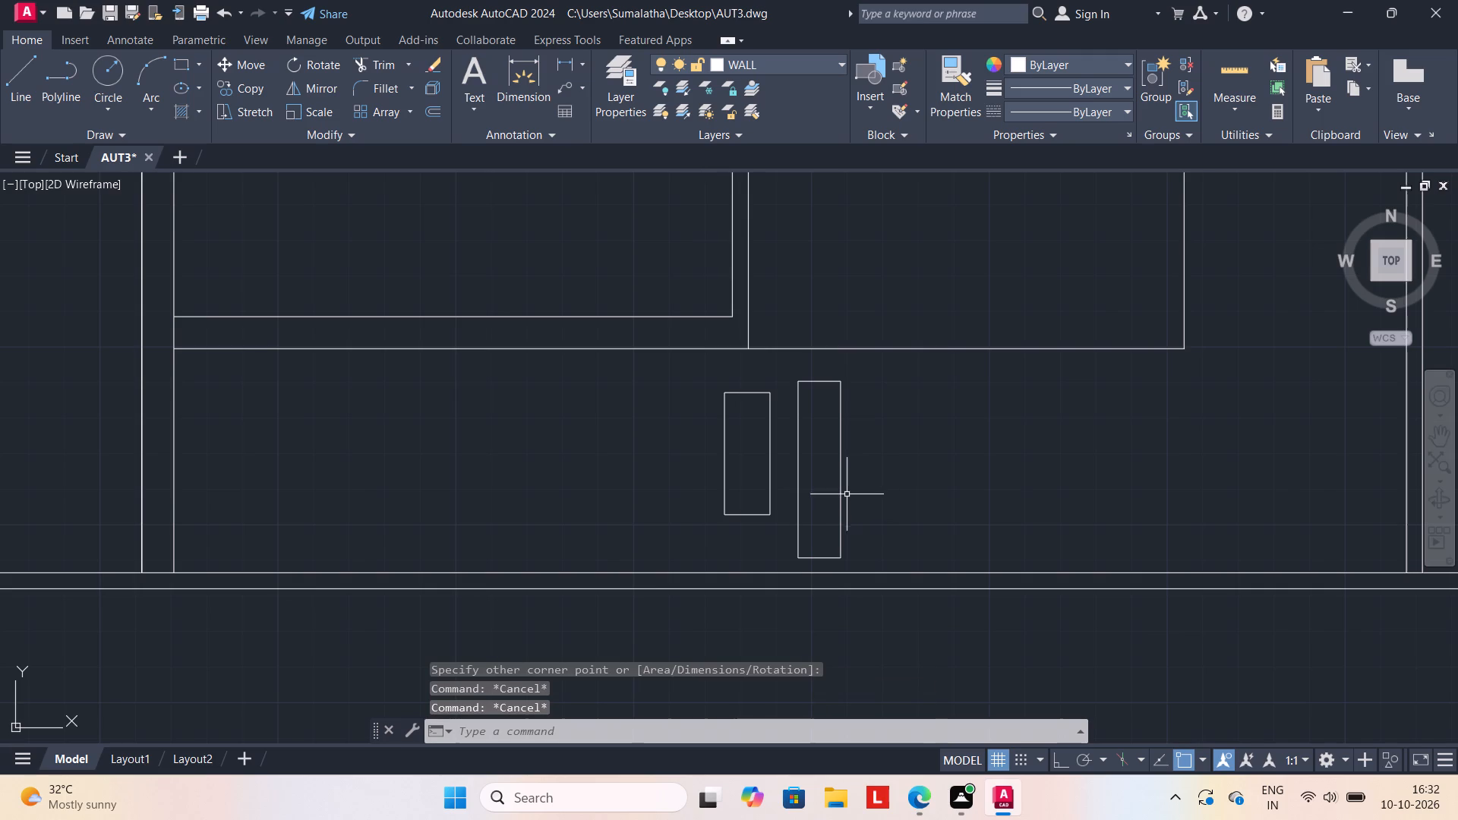
# Copy both rectangles east three times: to the south wall's midpoint, about 8'-0" from the originals, and about 4'-9" beyond that.
pyautogui.scroll(-1, 844, 497)
pyautogui.click(756, 419)
pyautogui.moveTo(756, 419); pyautogui.dragTo(810, 448)
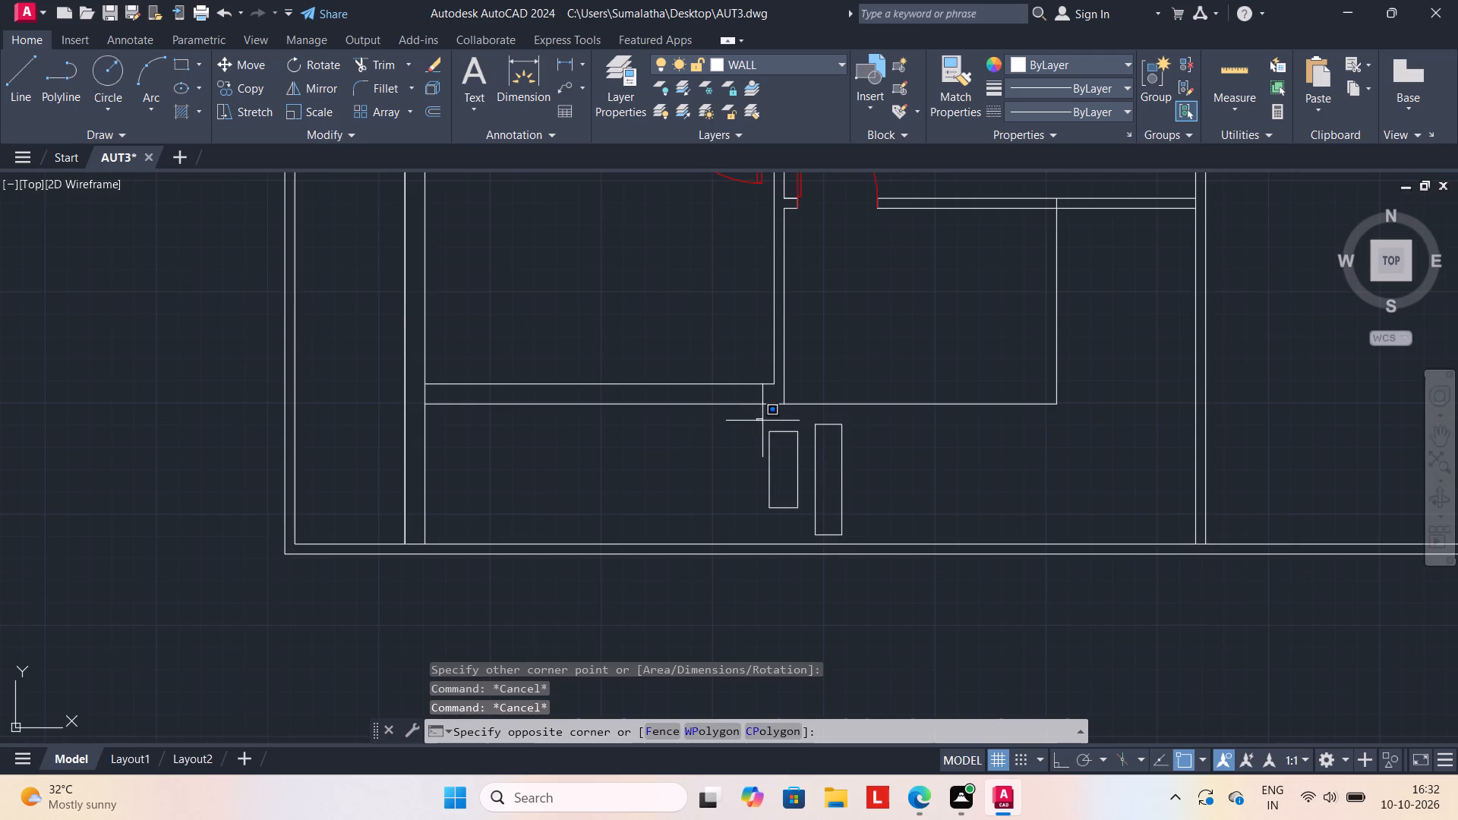
pyautogui.moveTo(810, 448); pyautogui.dragTo(882, 541)
pyautogui.click(882, 541)
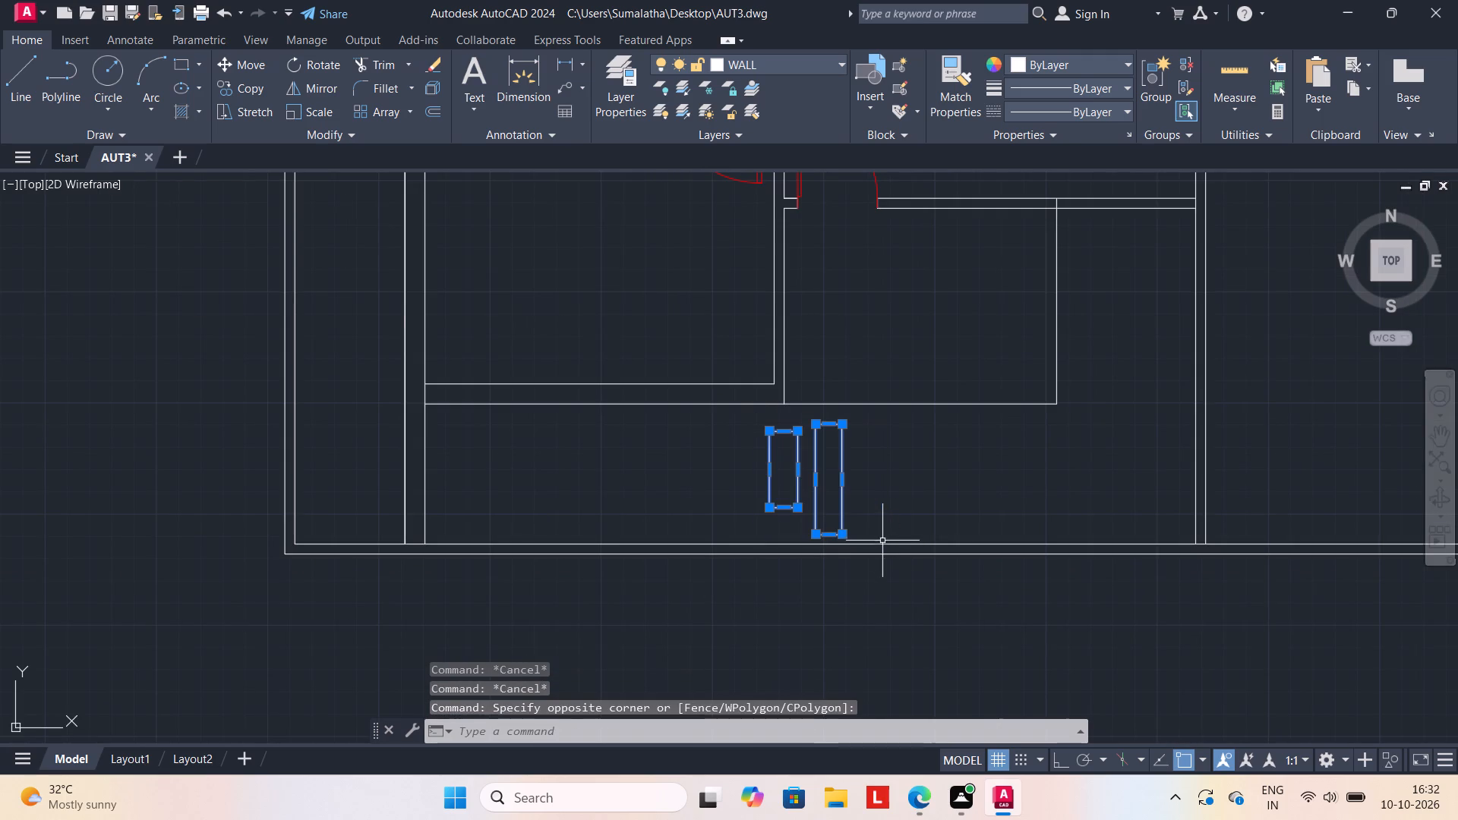
pyautogui.press('c')
pyautogui.press('o')
pyautogui.press('Return')
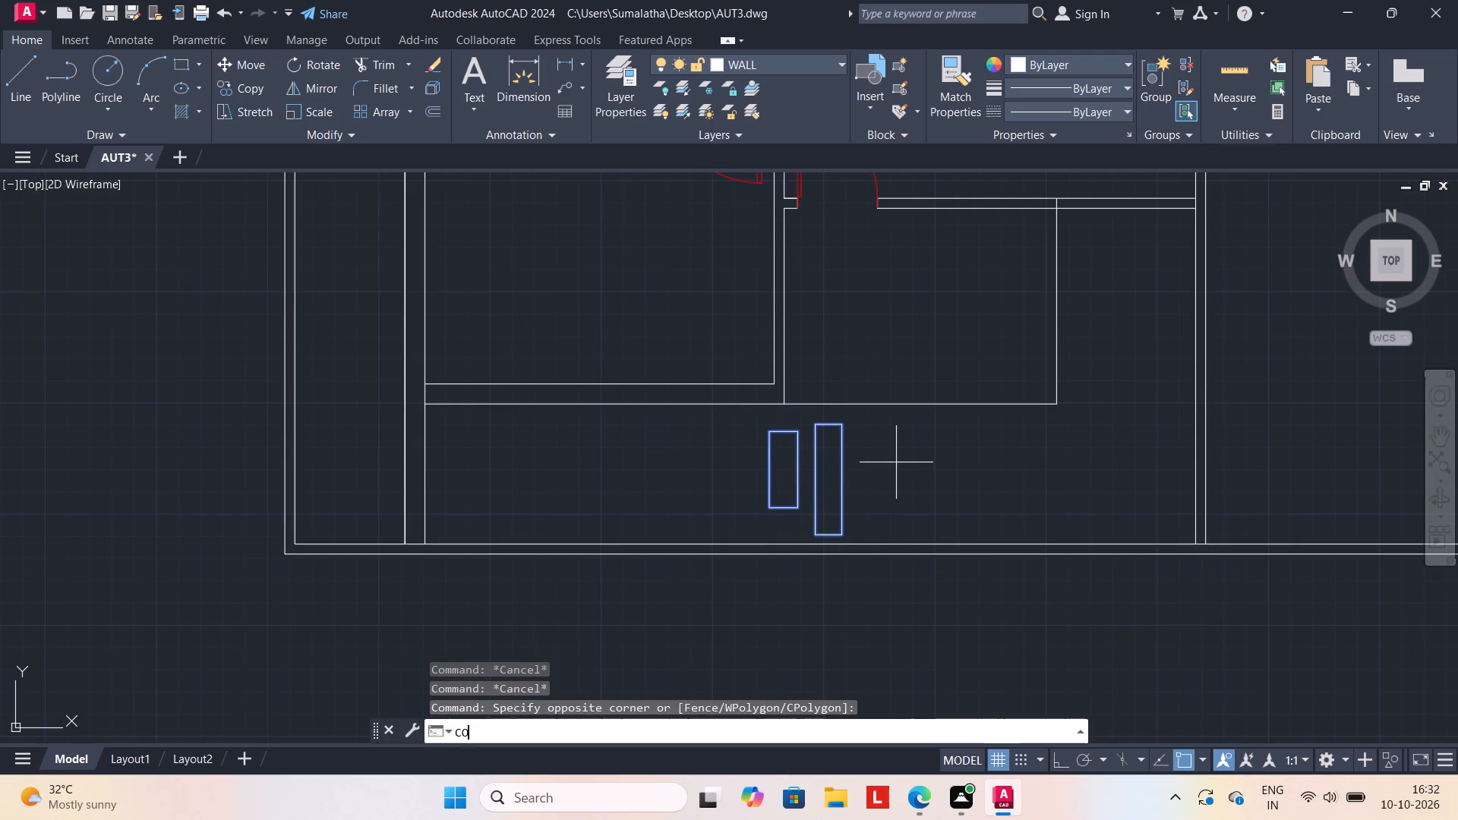
pyautogui.click(838, 541)
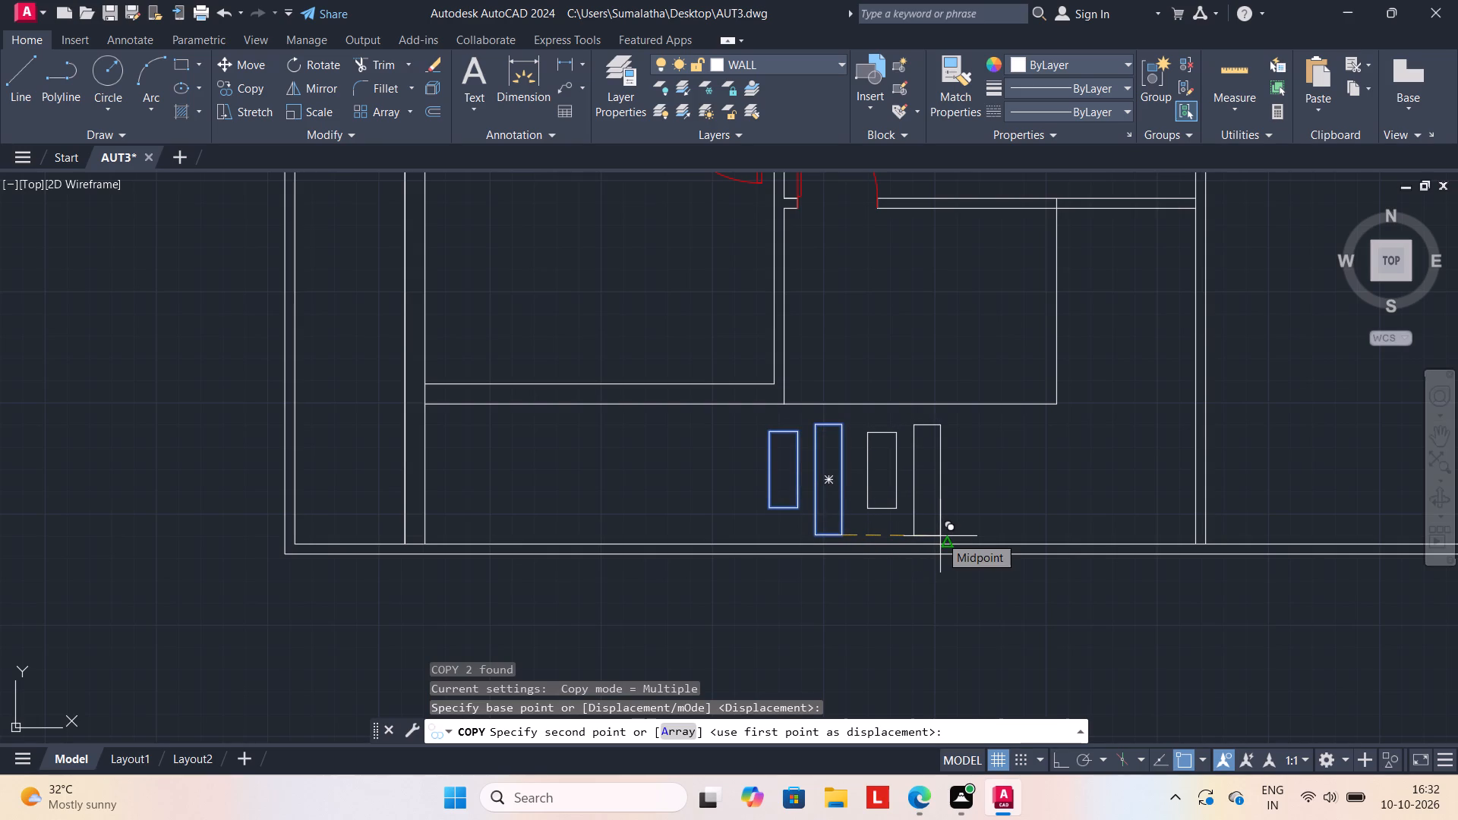
pyautogui.click(941, 536)
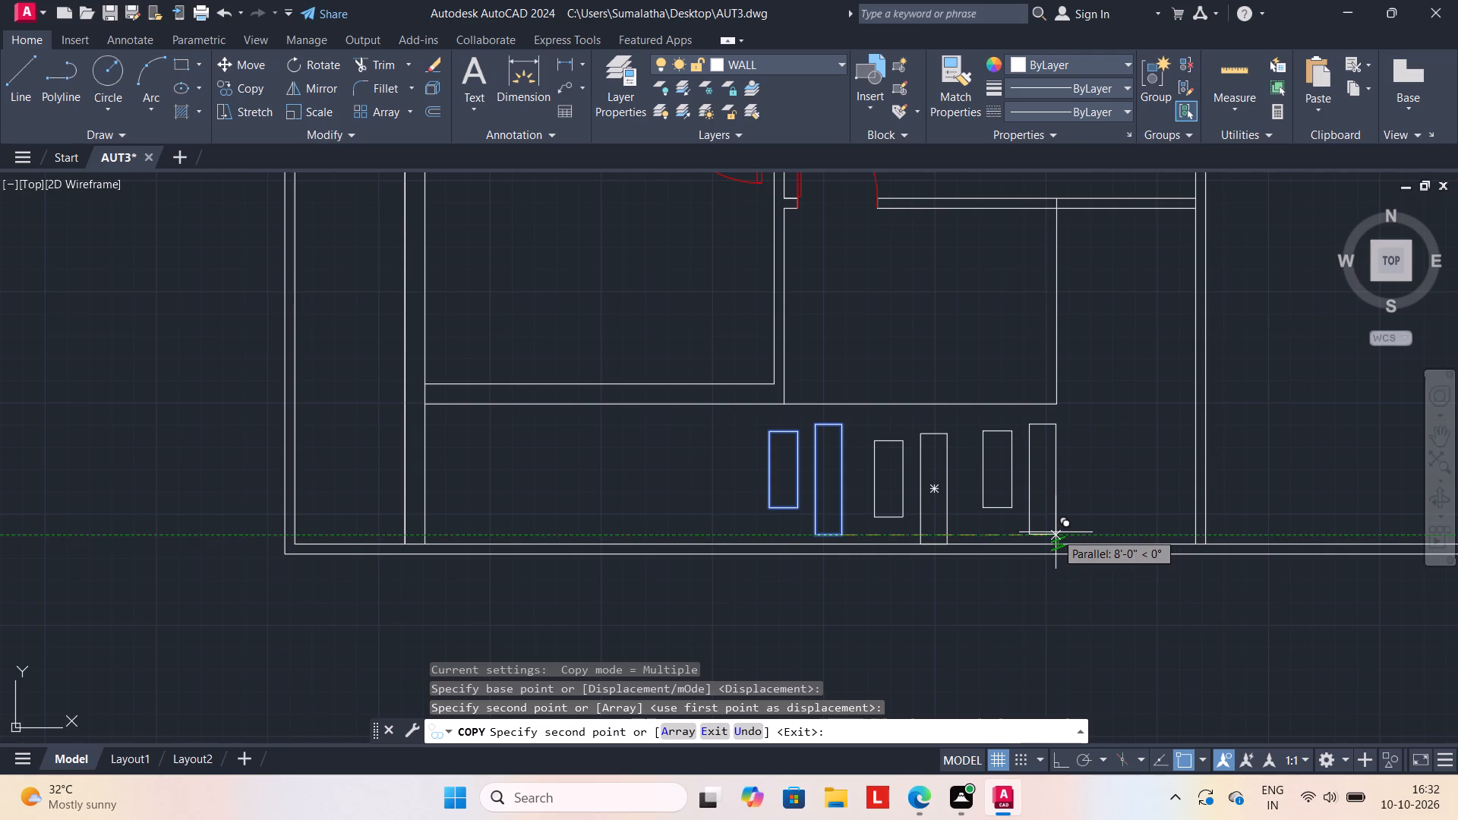
pyautogui.click(1056, 532)
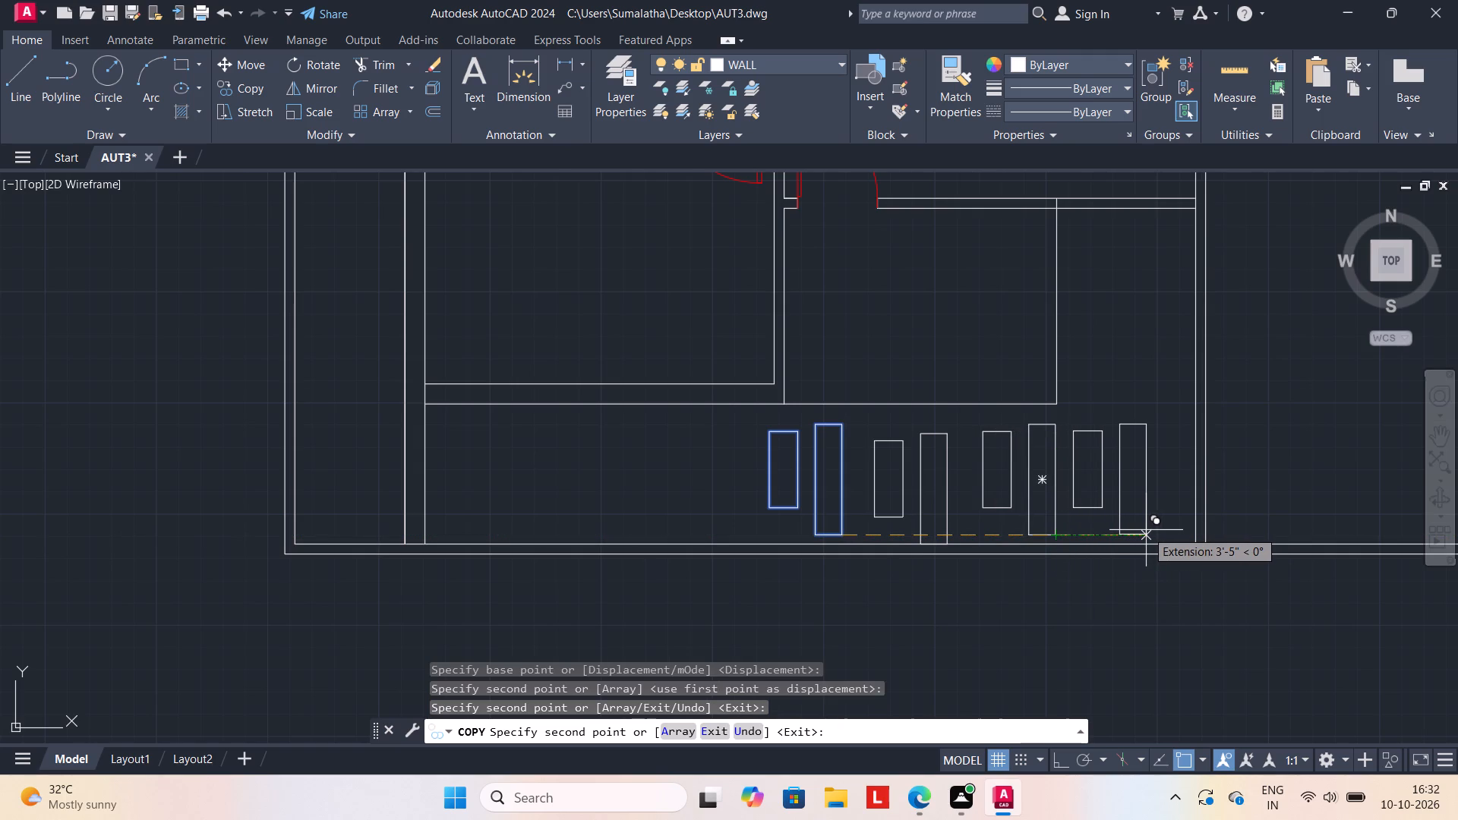
pyautogui.click(1185, 527)
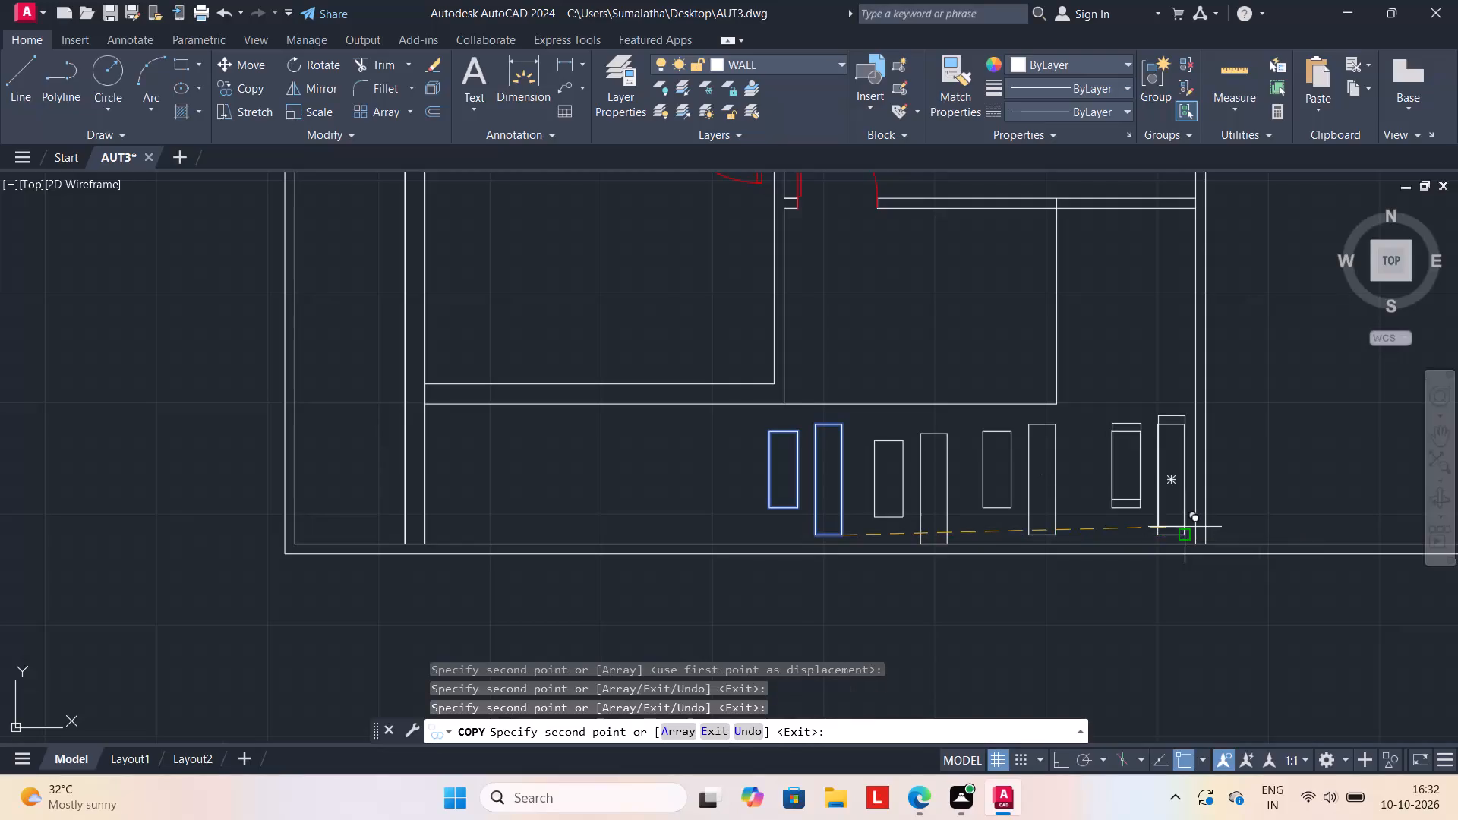
pyautogui.press('Escape')
pyautogui.press('Escape')
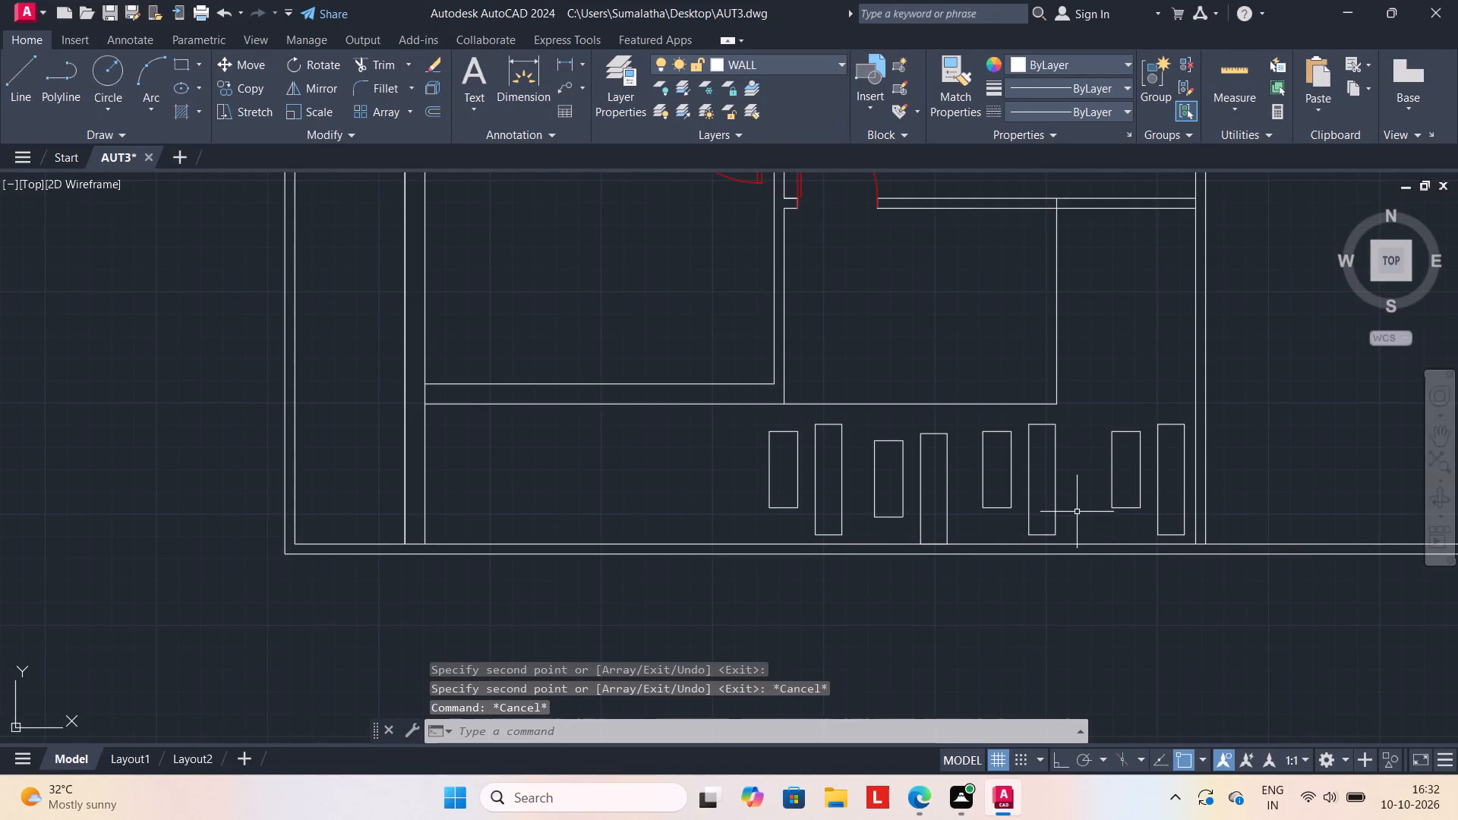
# Trim away the two middle pairs of copied rectangles, keeping the original pair and the easternmost pair.
pyautogui.press('t')
pyautogui.press('r')
pyautogui.press('Return')
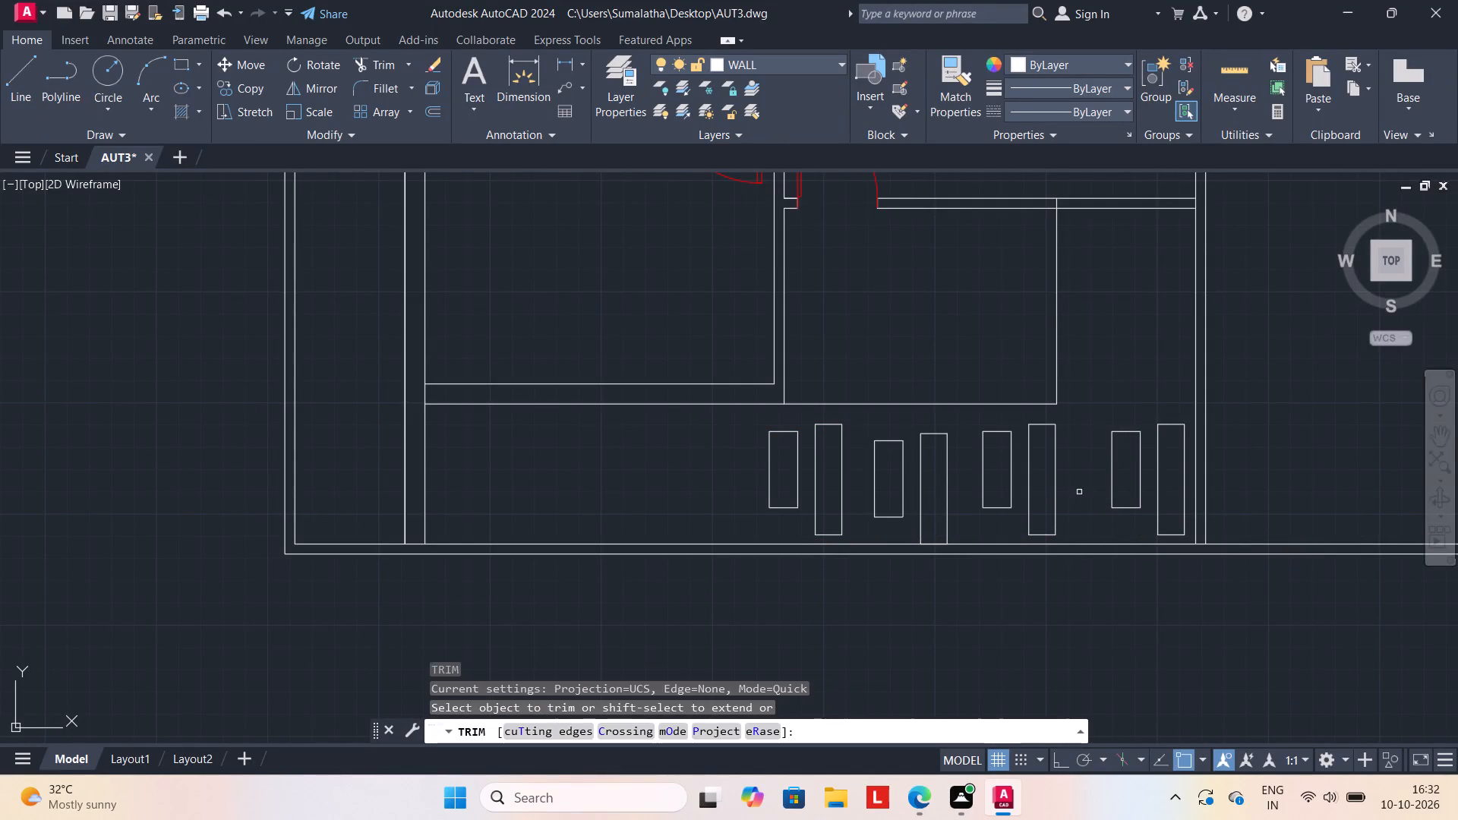
pyautogui.moveTo(1078, 487); pyautogui.dragTo(878, 508)
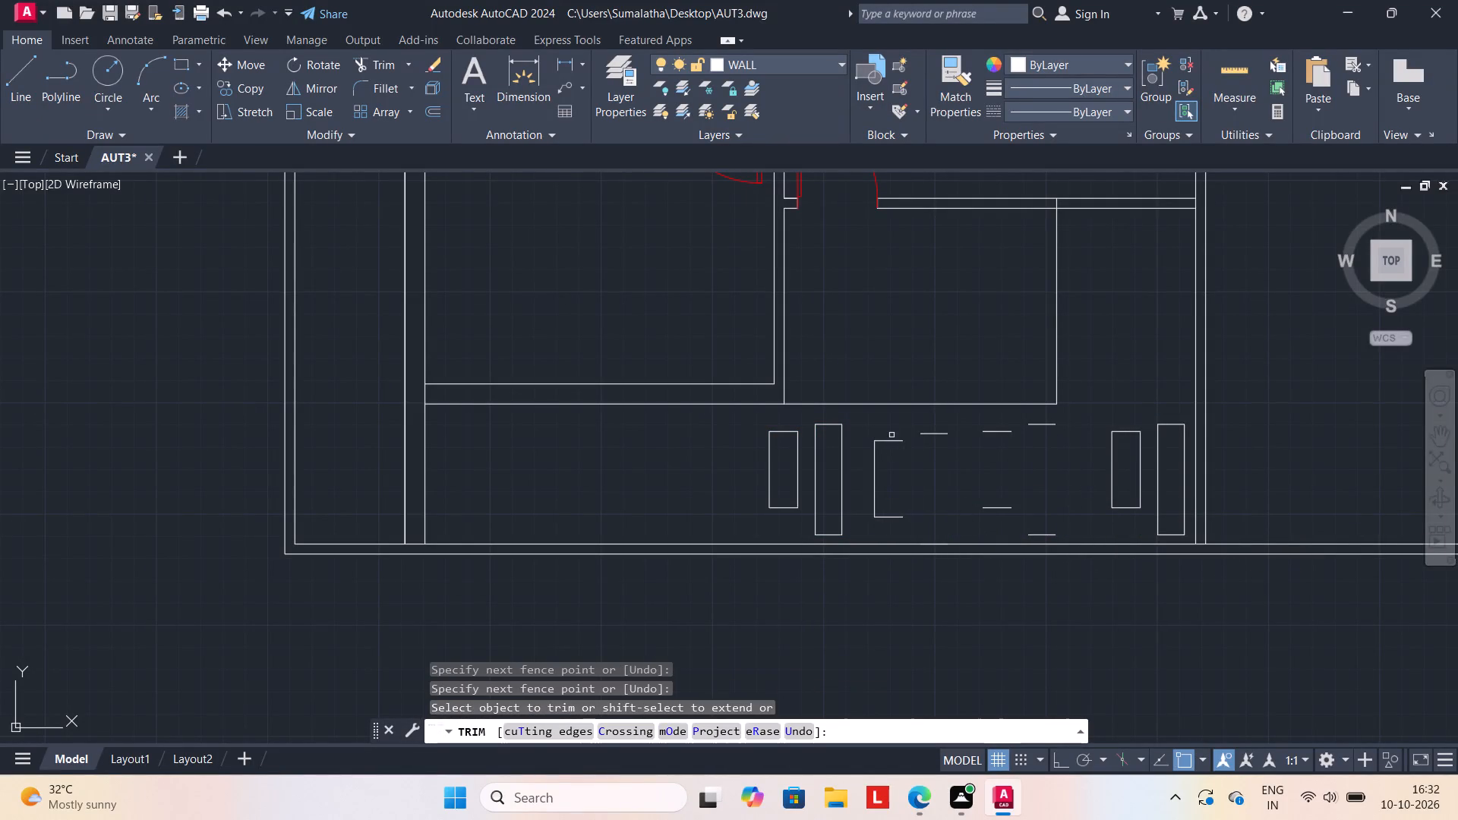
pyautogui.moveTo(892, 432); pyautogui.dragTo(885, 535)
pyautogui.moveTo(858, 500); pyautogui.dragTo(904, 465)
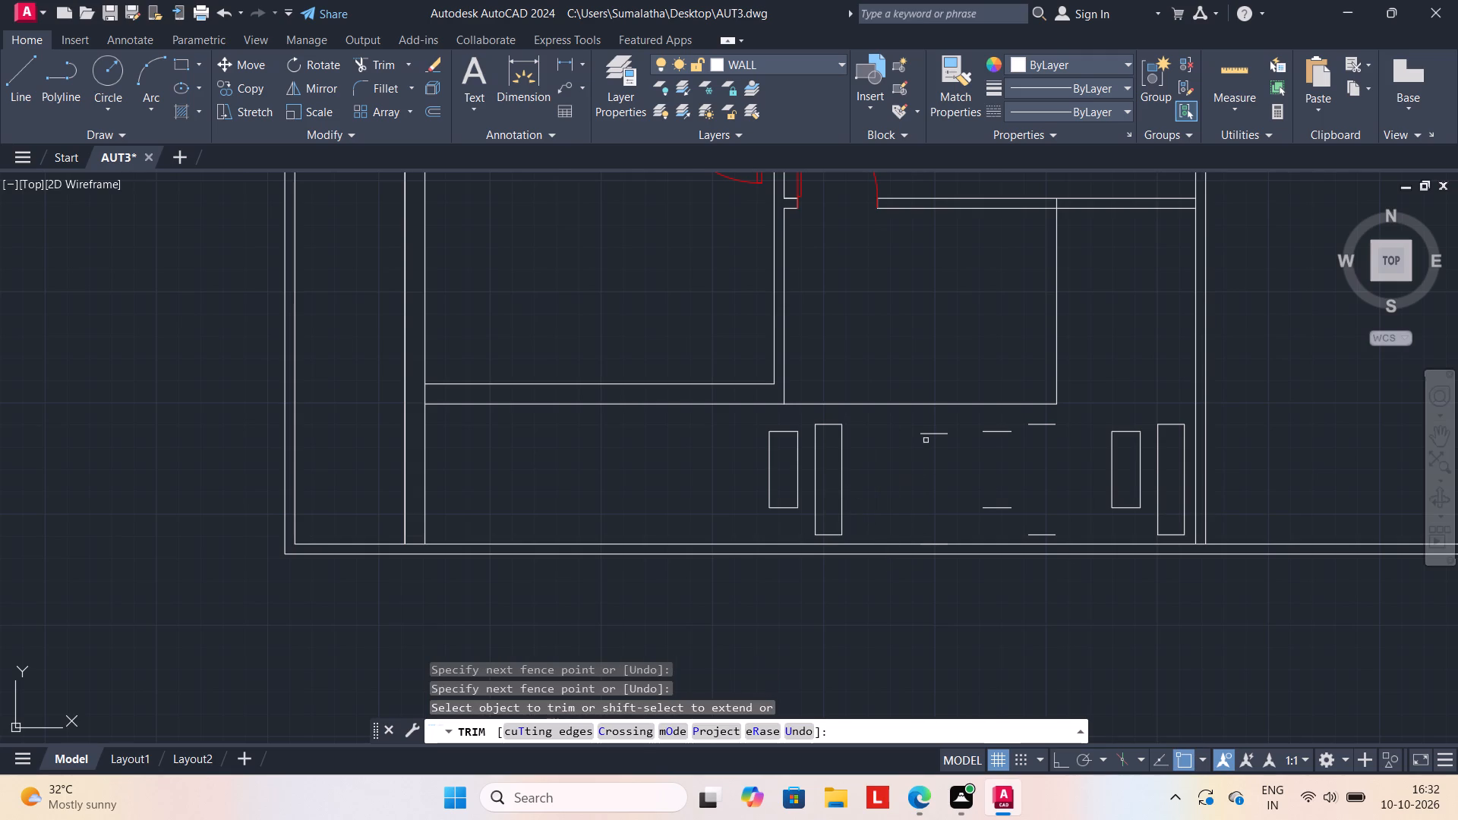
pyautogui.moveTo(929, 431); pyautogui.dragTo(941, 451)
pyautogui.moveTo(1009, 436); pyautogui.dragTo(1005, 426)
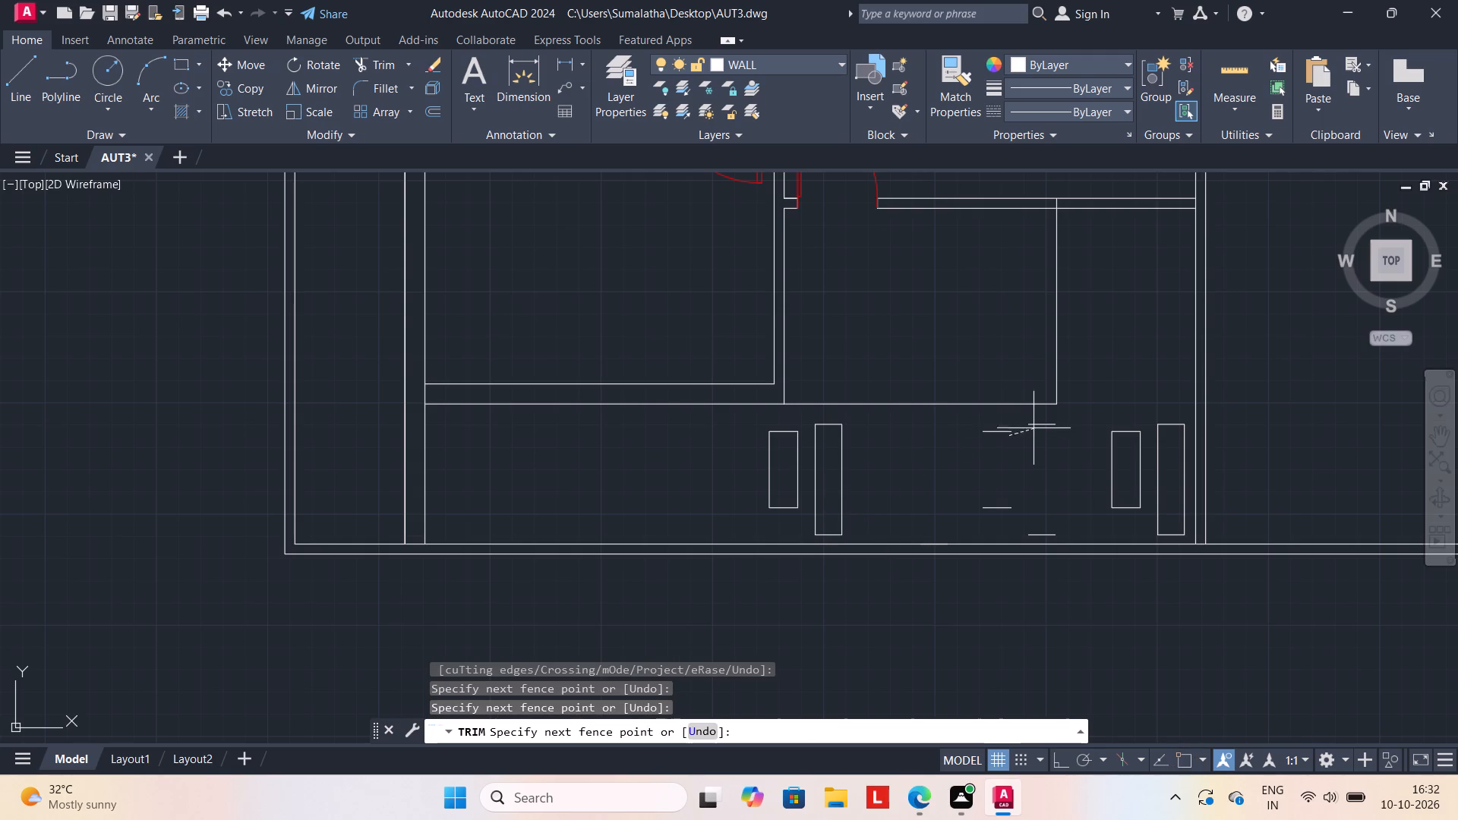
pyautogui.click(1037, 425)
pyautogui.moveTo(1042, 424); pyautogui.dragTo(1035, 433)
pyautogui.moveTo(1002, 427); pyautogui.dragTo(993, 468)
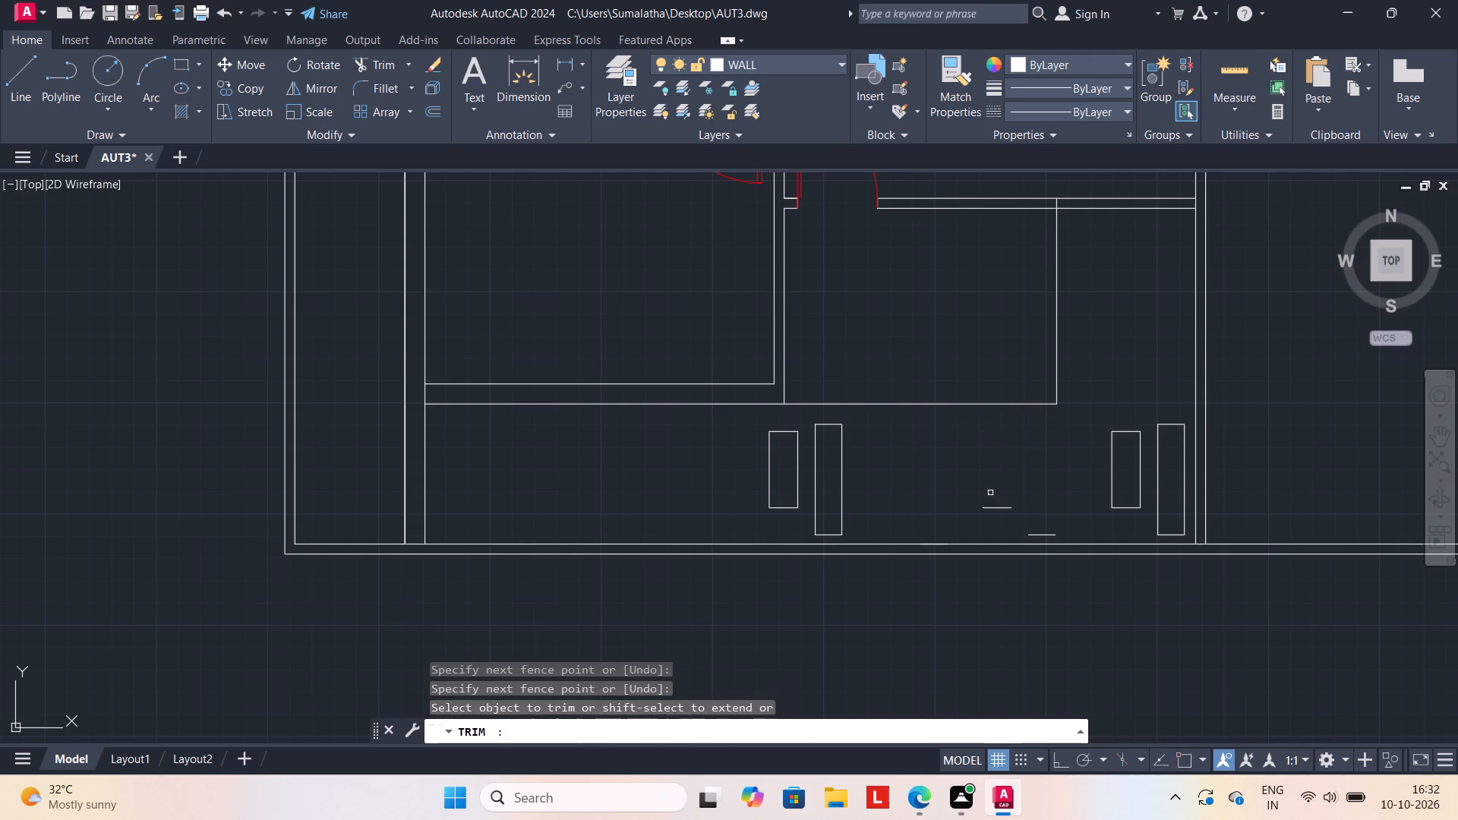
pyautogui.moveTo(990, 497); pyautogui.dragTo(990, 521)
pyautogui.click(1036, 535)
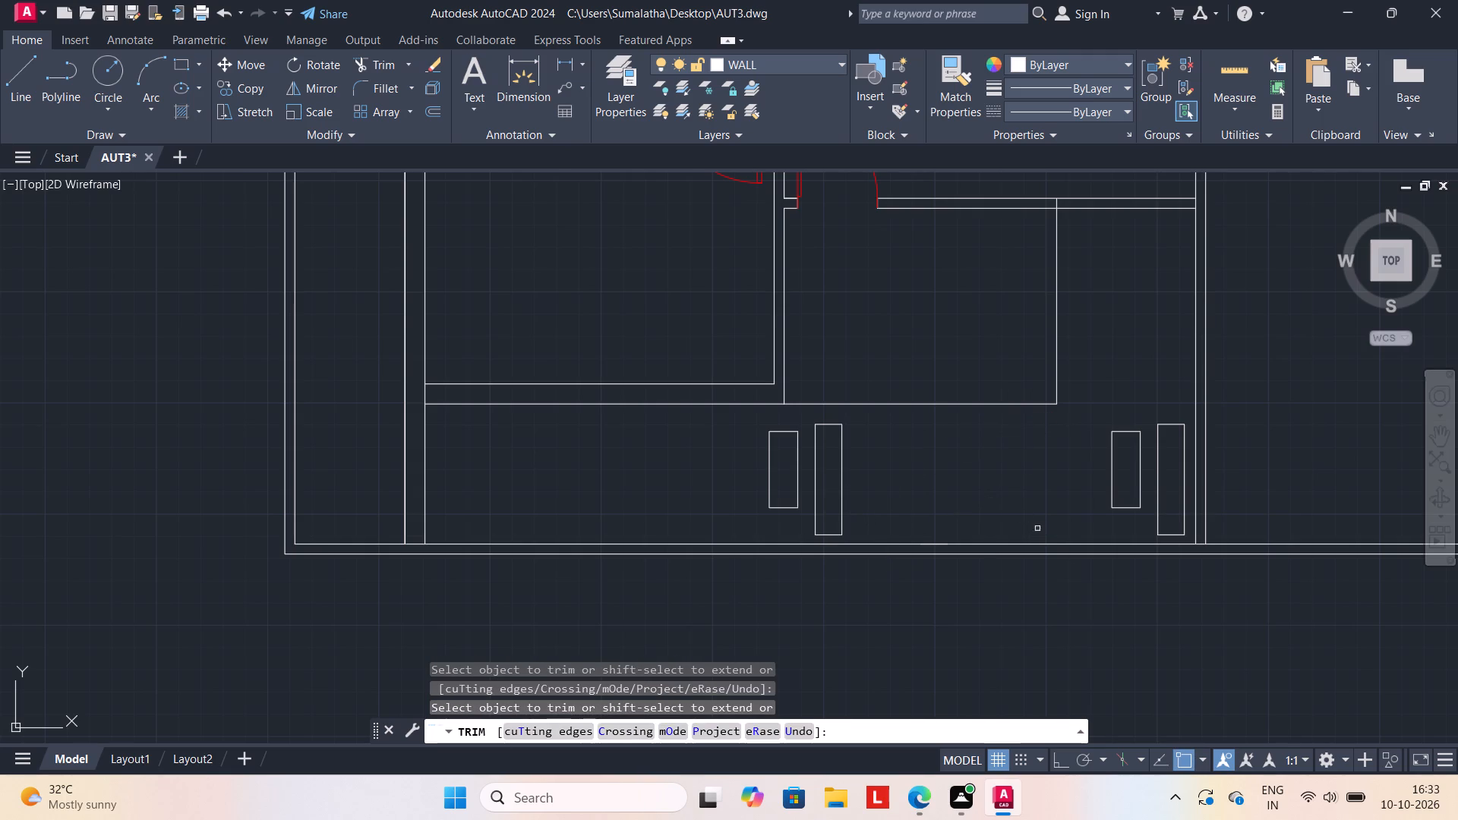
pyautogui.press('Escape')
pyautogui.press('Escape')
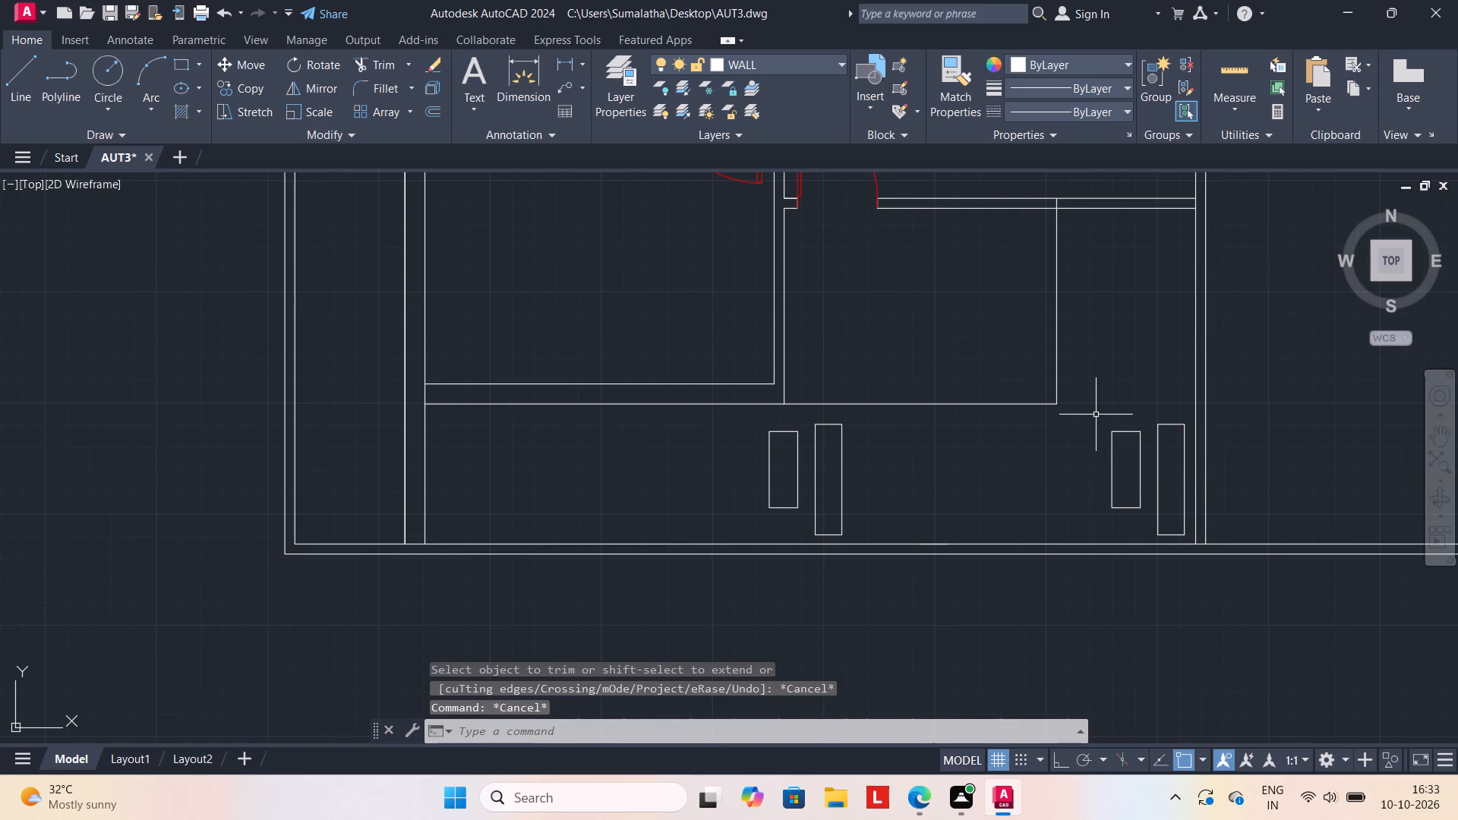
# Copy the easternmost rectangle pair west three times in a roughly even row, using the shorter rectangle's centre as base point.
pyautogui.click(1093, 408)
pyautogui.moveTo(1093, 408); pyautogui.dragTo(1183, 541)
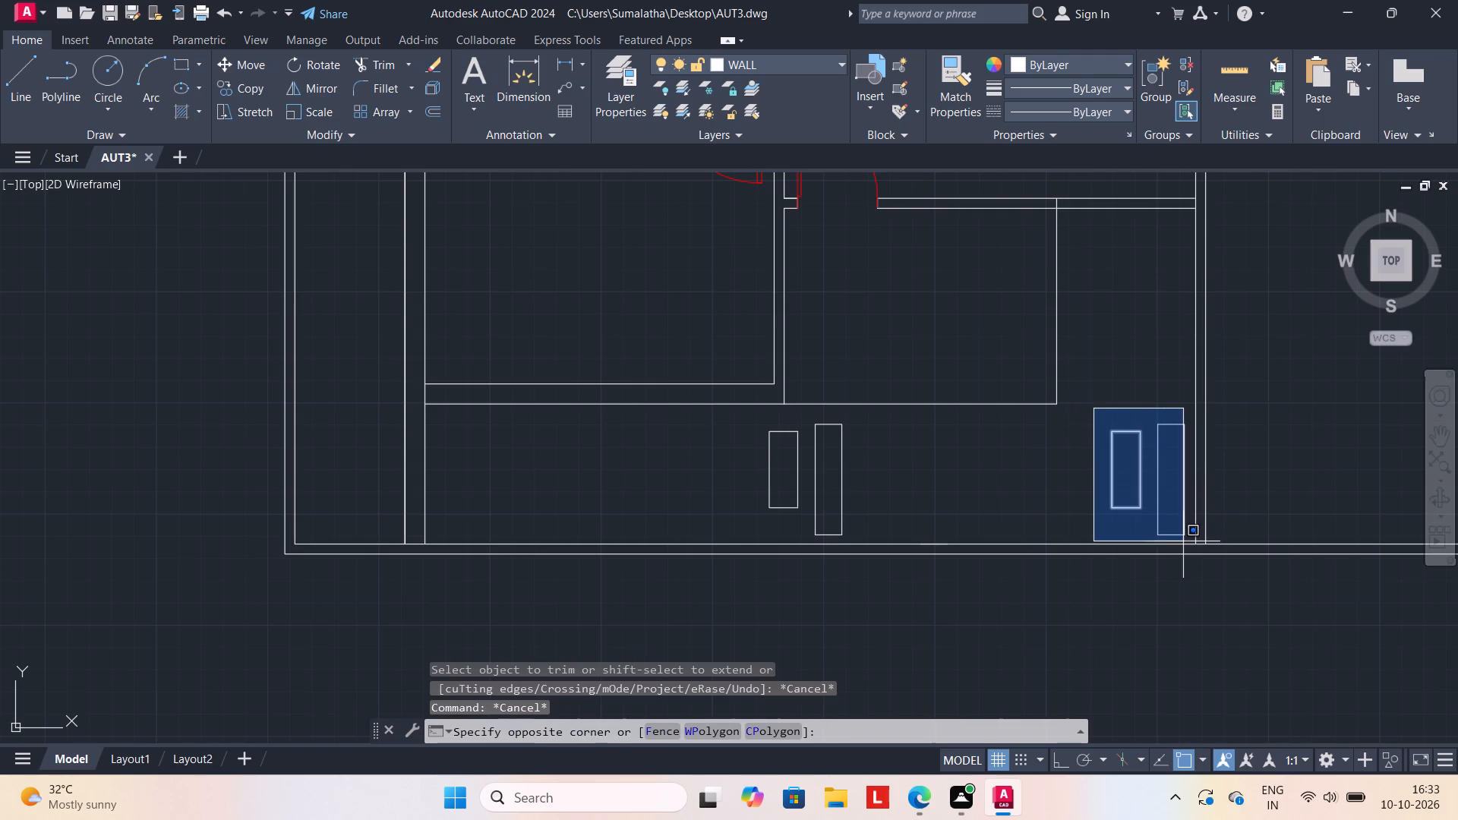
pyautogui.moveTo(1183, 541); pyautogui.dragTo(1188, 539)
pyautogui.click(1188, 539)
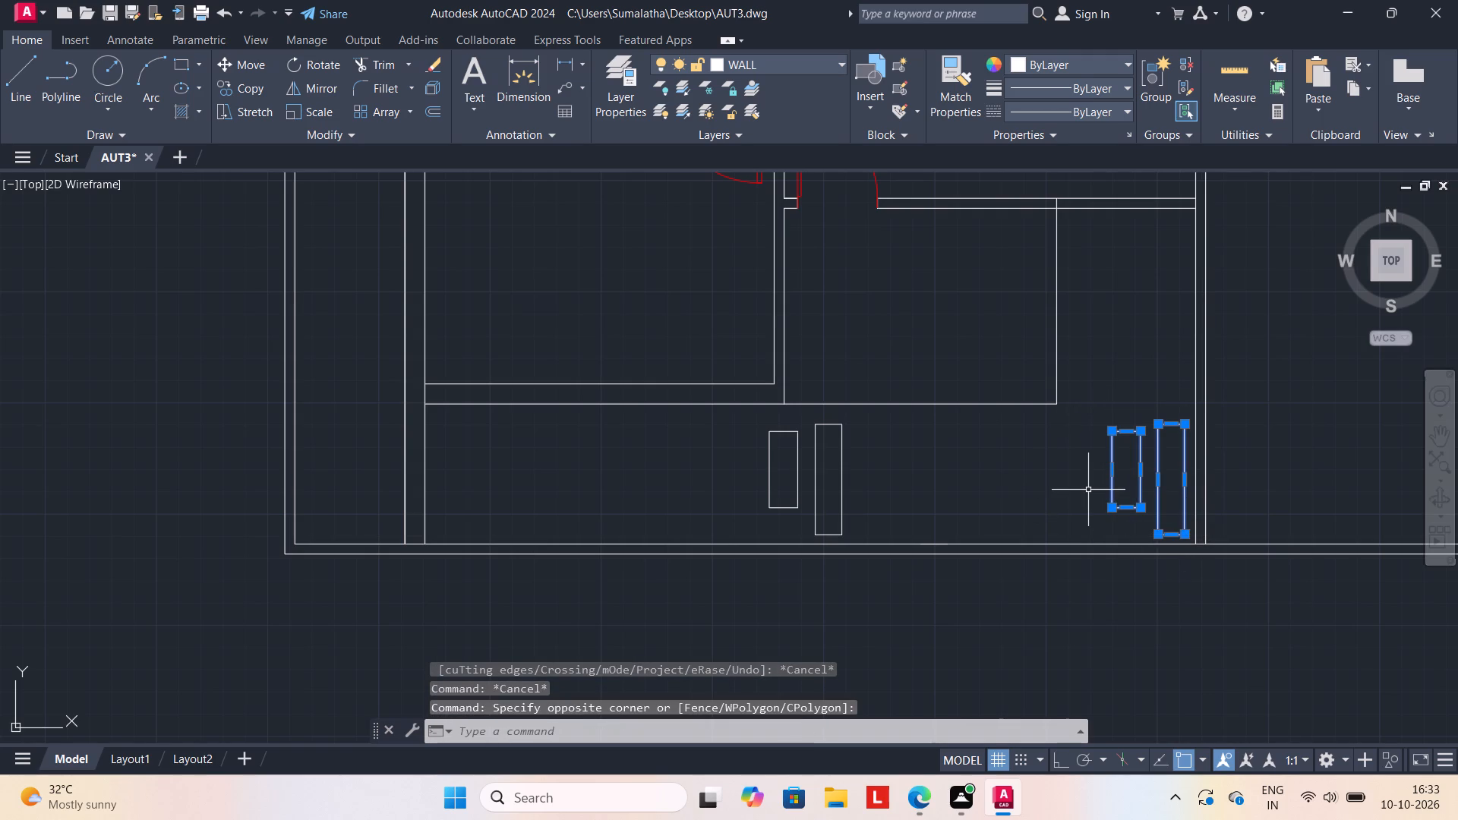
pyautogui.press('v')
pyautogui.press('BackSpace')
pyautogui.write('CO')
pyautogui.press('Return')
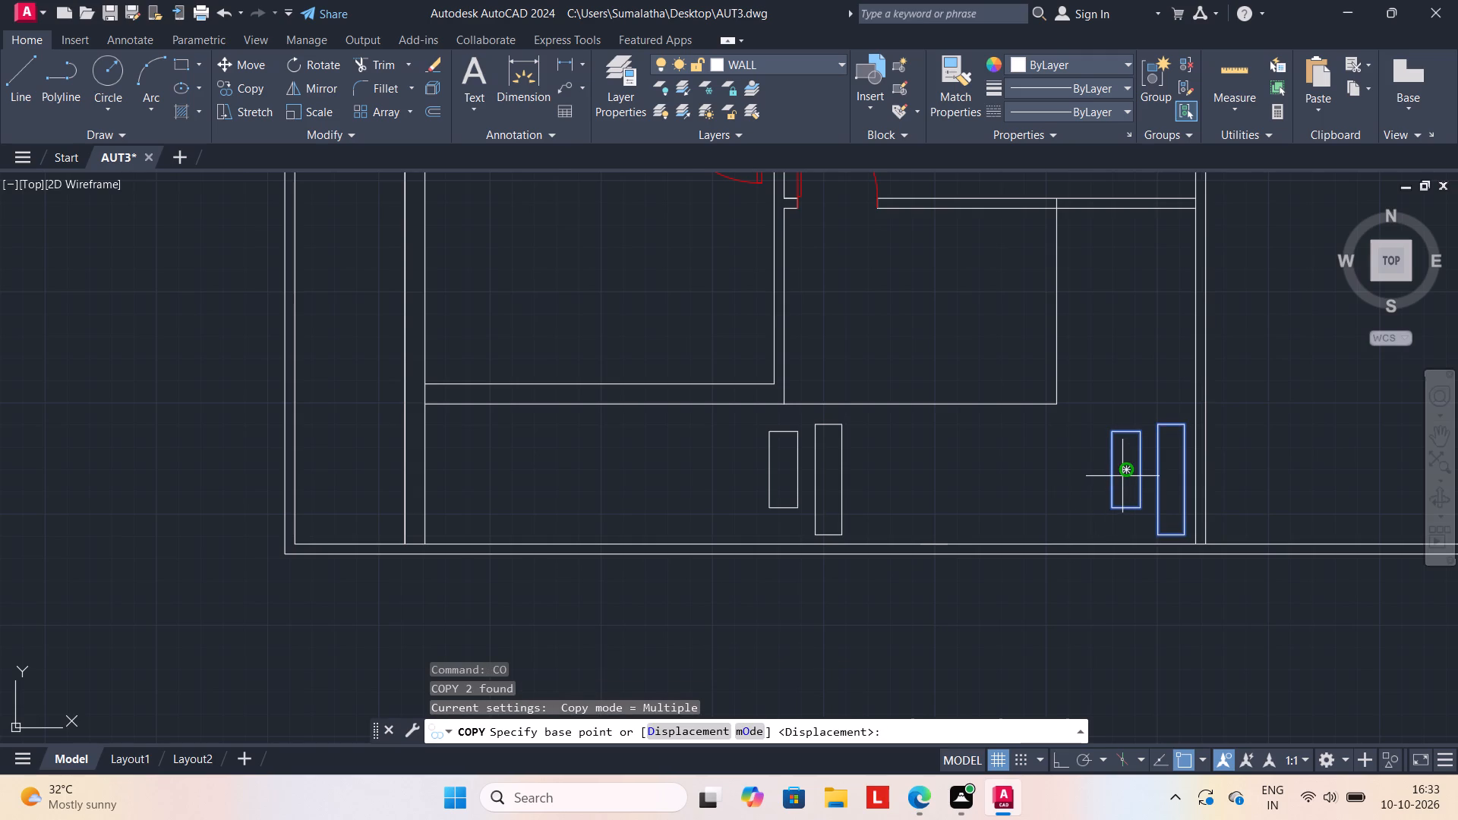
pyautogui.click(1122, 476)
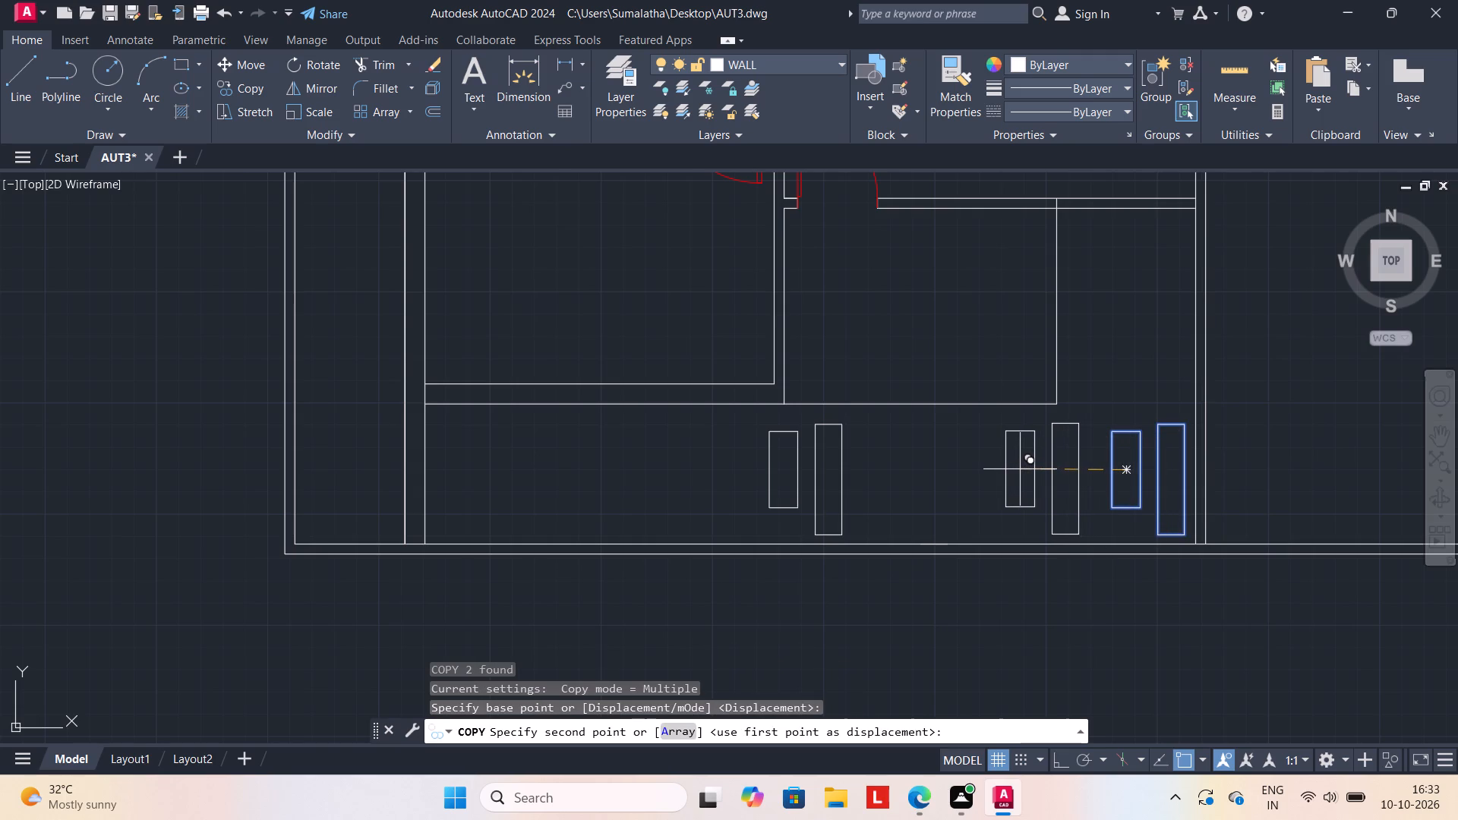
pyautogui.click(1024, 467)
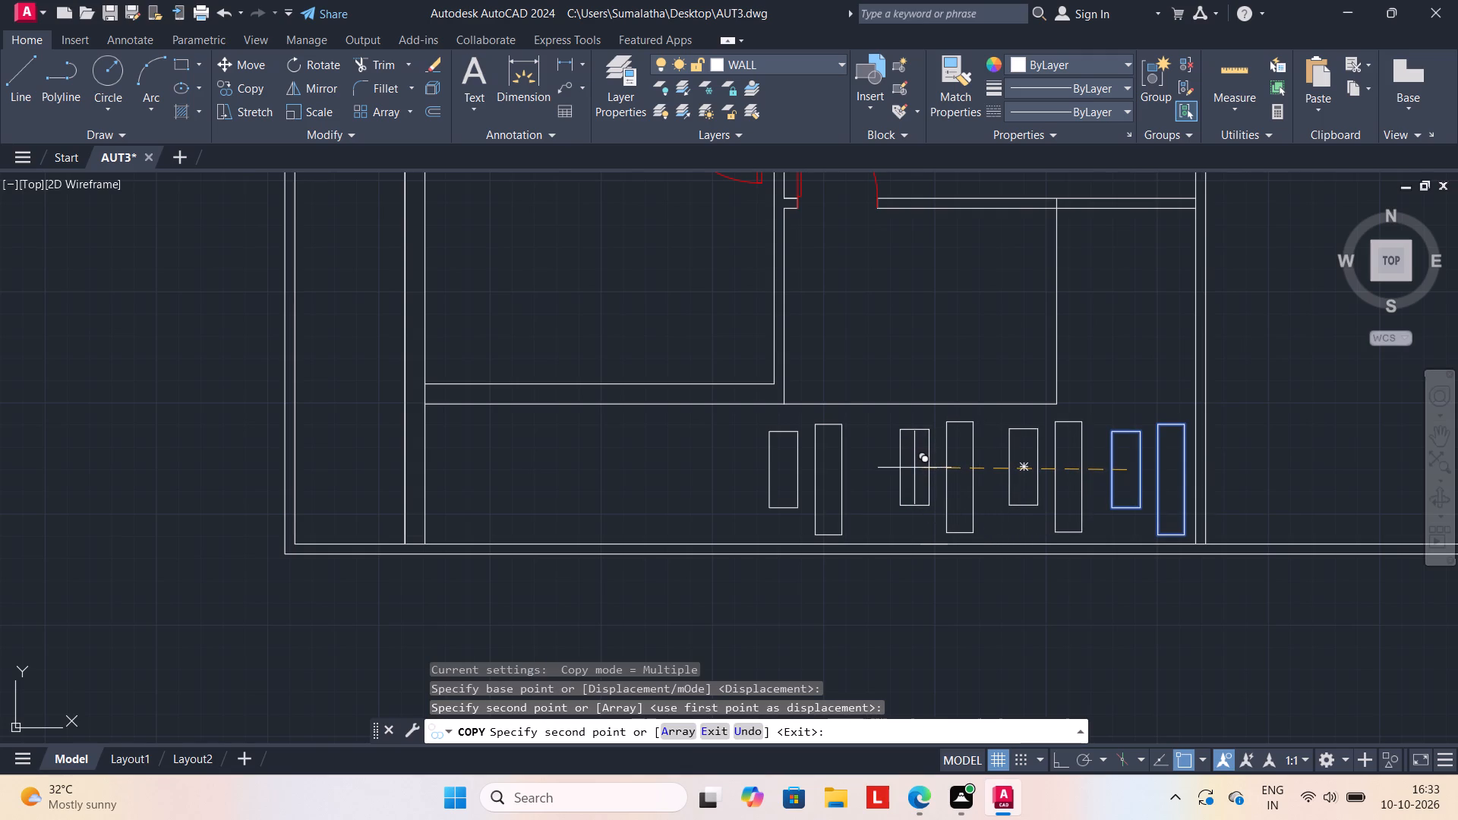
pyautogui.click(914, 471)
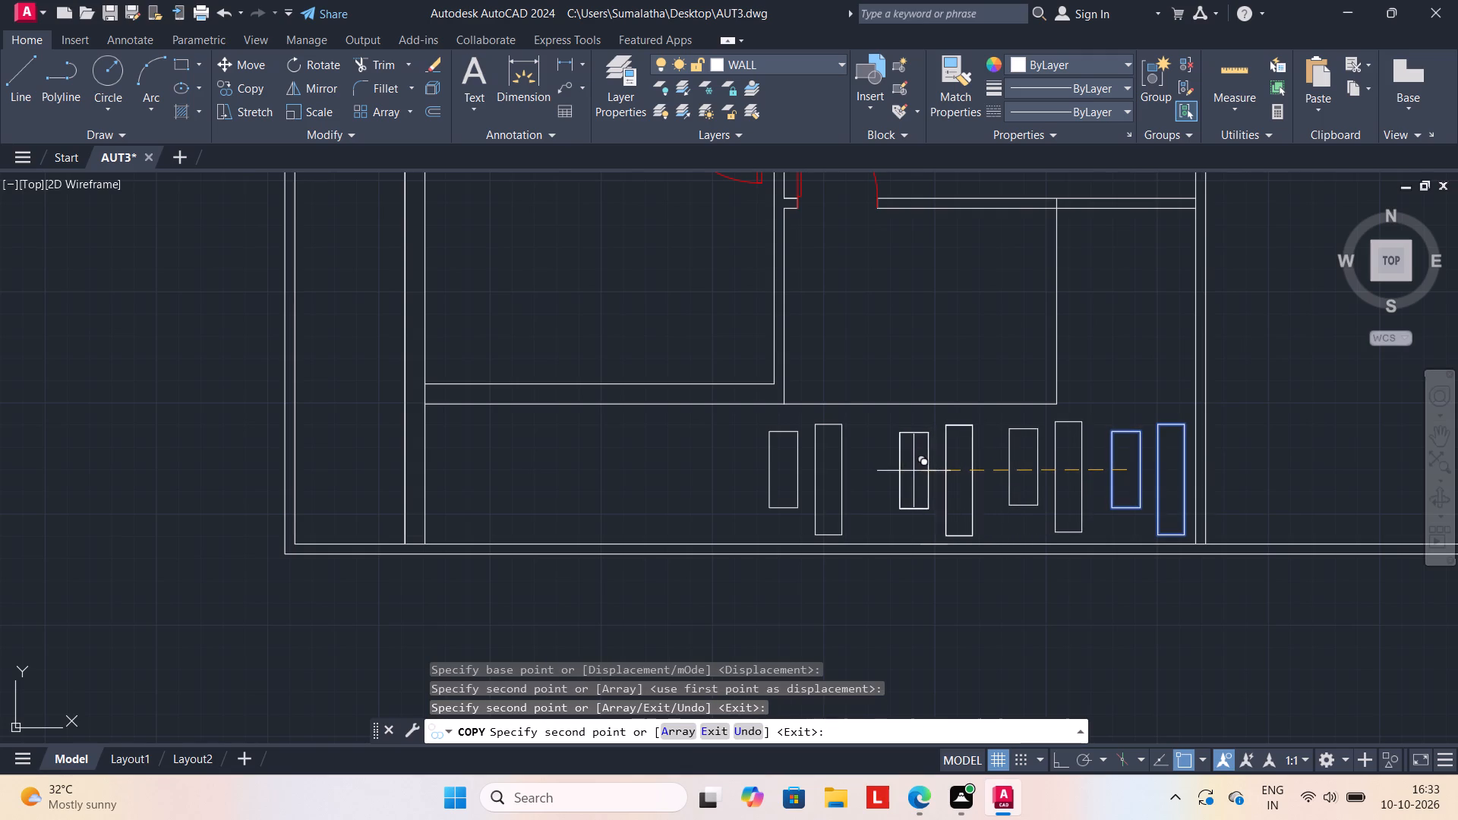
pyautogui.click(819, 467)
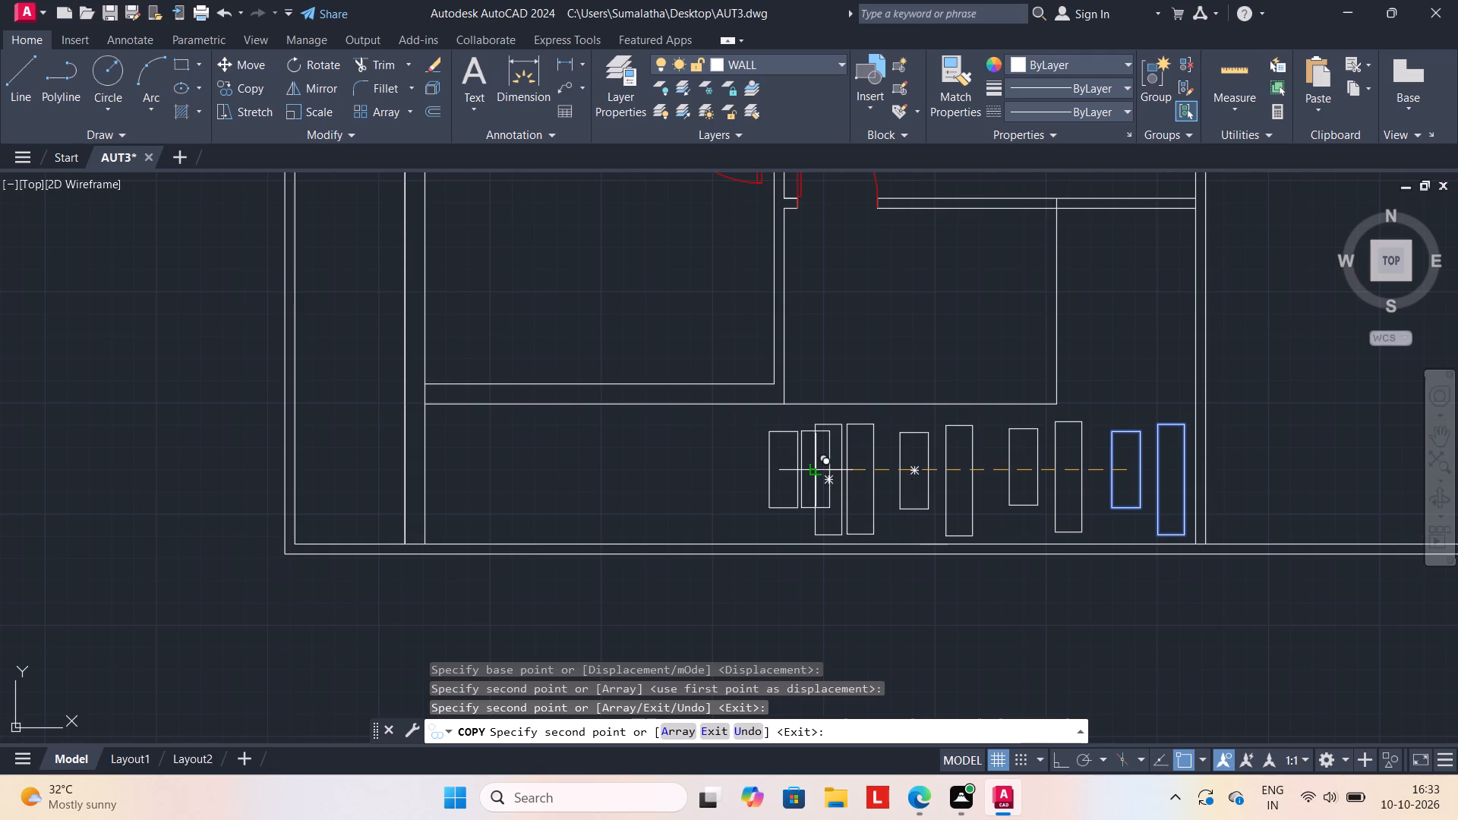
pyautogui.press('Escape')
pyautogui.press('Escape')
pyautogui.press('Escape')
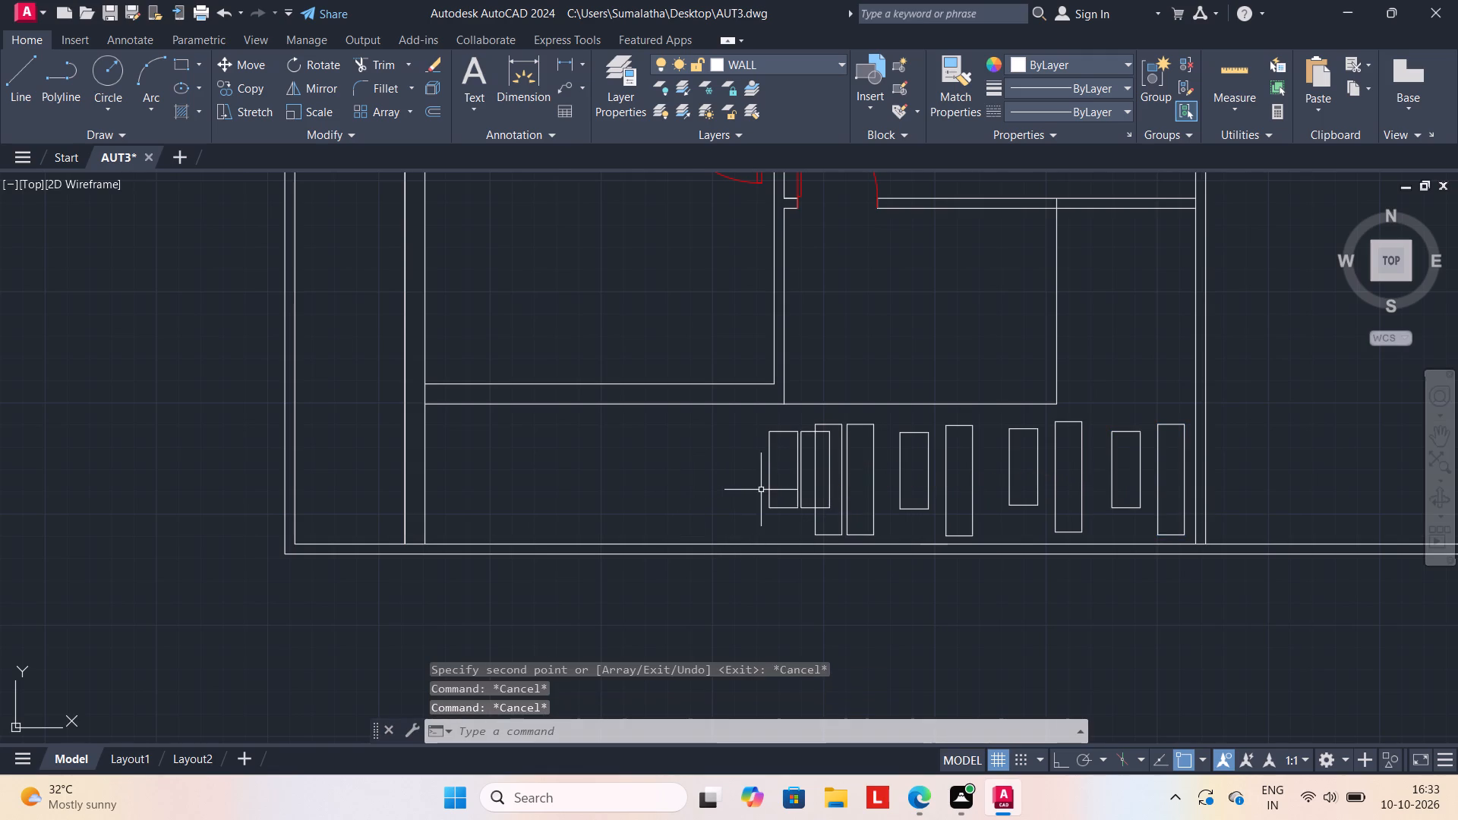
# Erase the original short and tall rectangles that overlap the westernmost copied pair.
pyautogui.click(772, 483)
pyautogui.press('Delete')
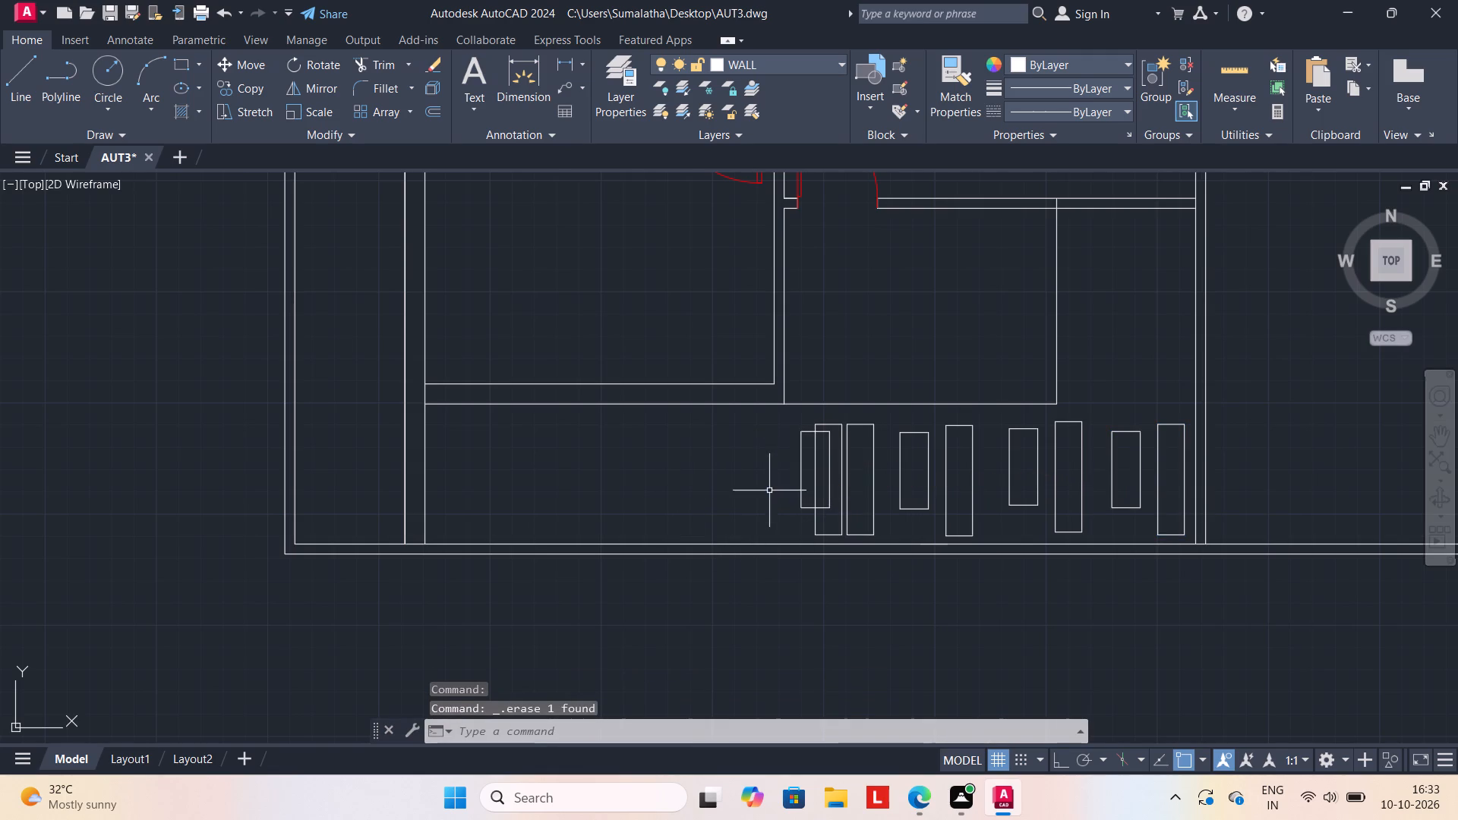
pyautogui.click(816, 535)
pyautogui.press('Delete')
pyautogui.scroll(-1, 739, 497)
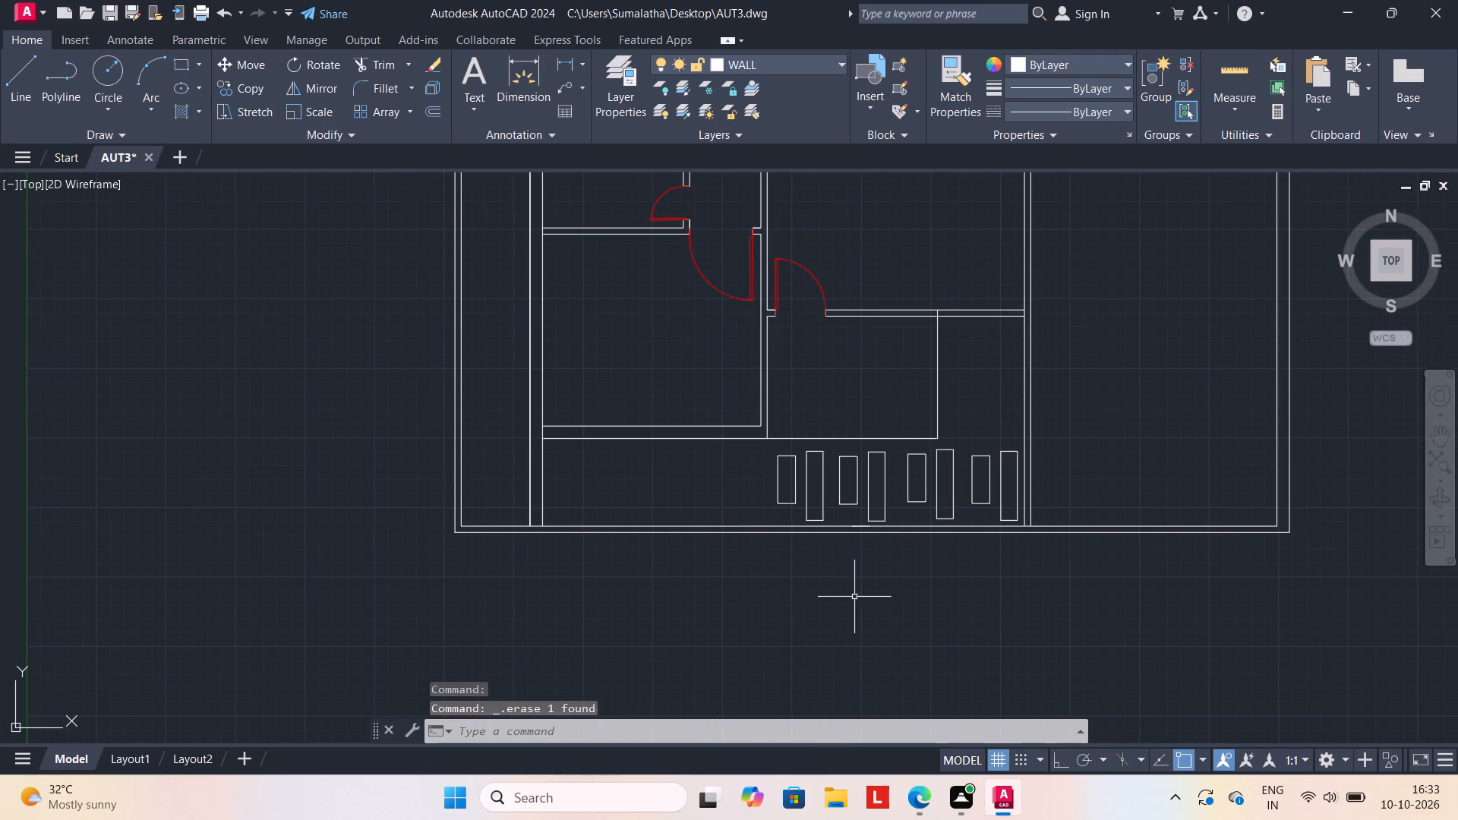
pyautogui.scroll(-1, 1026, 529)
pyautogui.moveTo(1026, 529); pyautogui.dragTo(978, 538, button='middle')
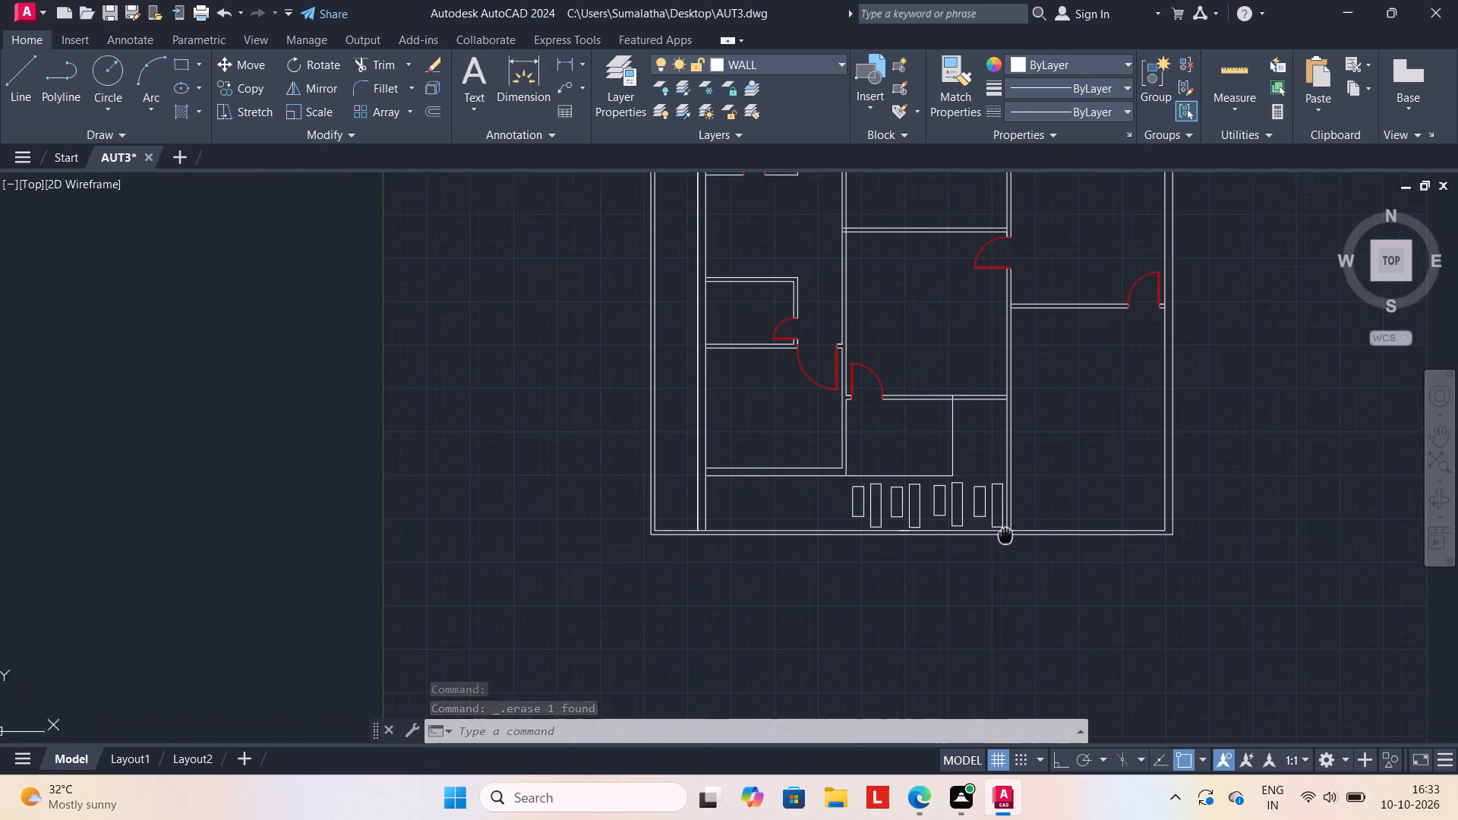
# On the FUR layer, insert the Bed - Queen and three-seat Sofa - Roundback blocks from DesignCenter's Home - Space Planner, placing both east of the plan.
pyautogui.moveTo(978, 538); pyautogui.dragTo(942, 555, button='middle')
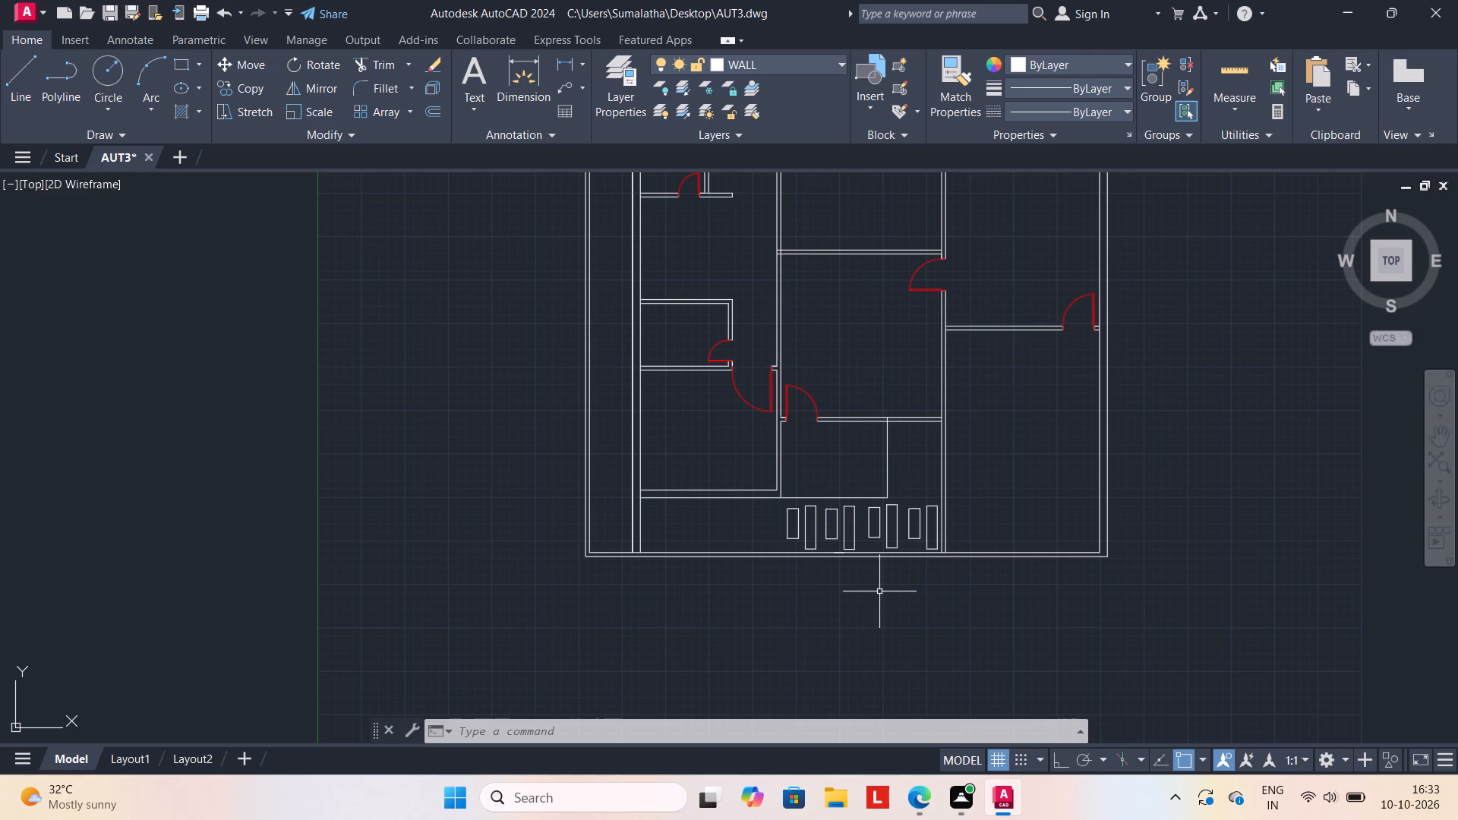
pyautogui.scroll(-1, 879, 591)
pyautogui.moveTo(879, 591); pyautogui.dragTo(873, 608, button='middle')
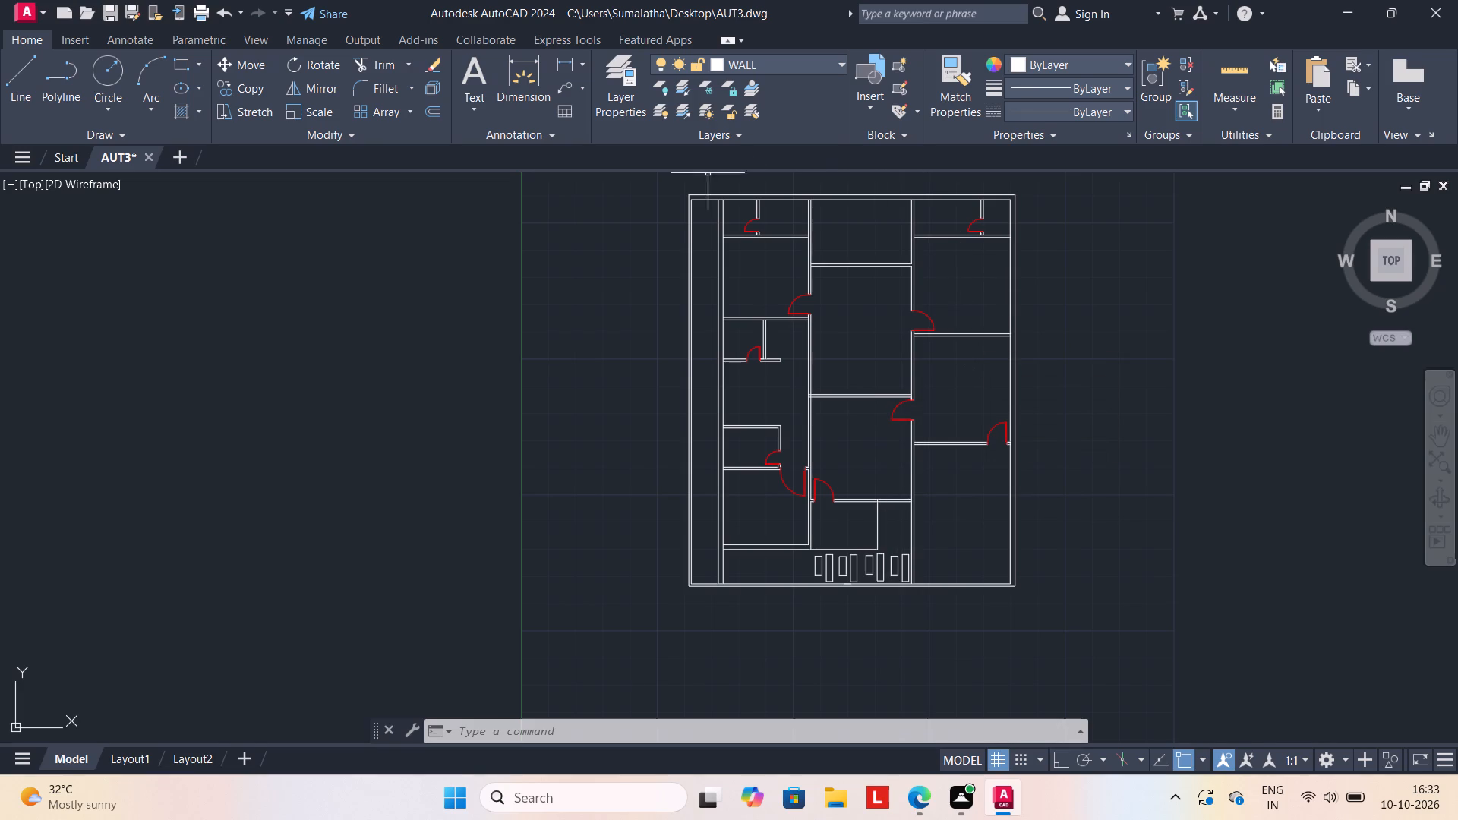
pyautogui.click(839, 66)
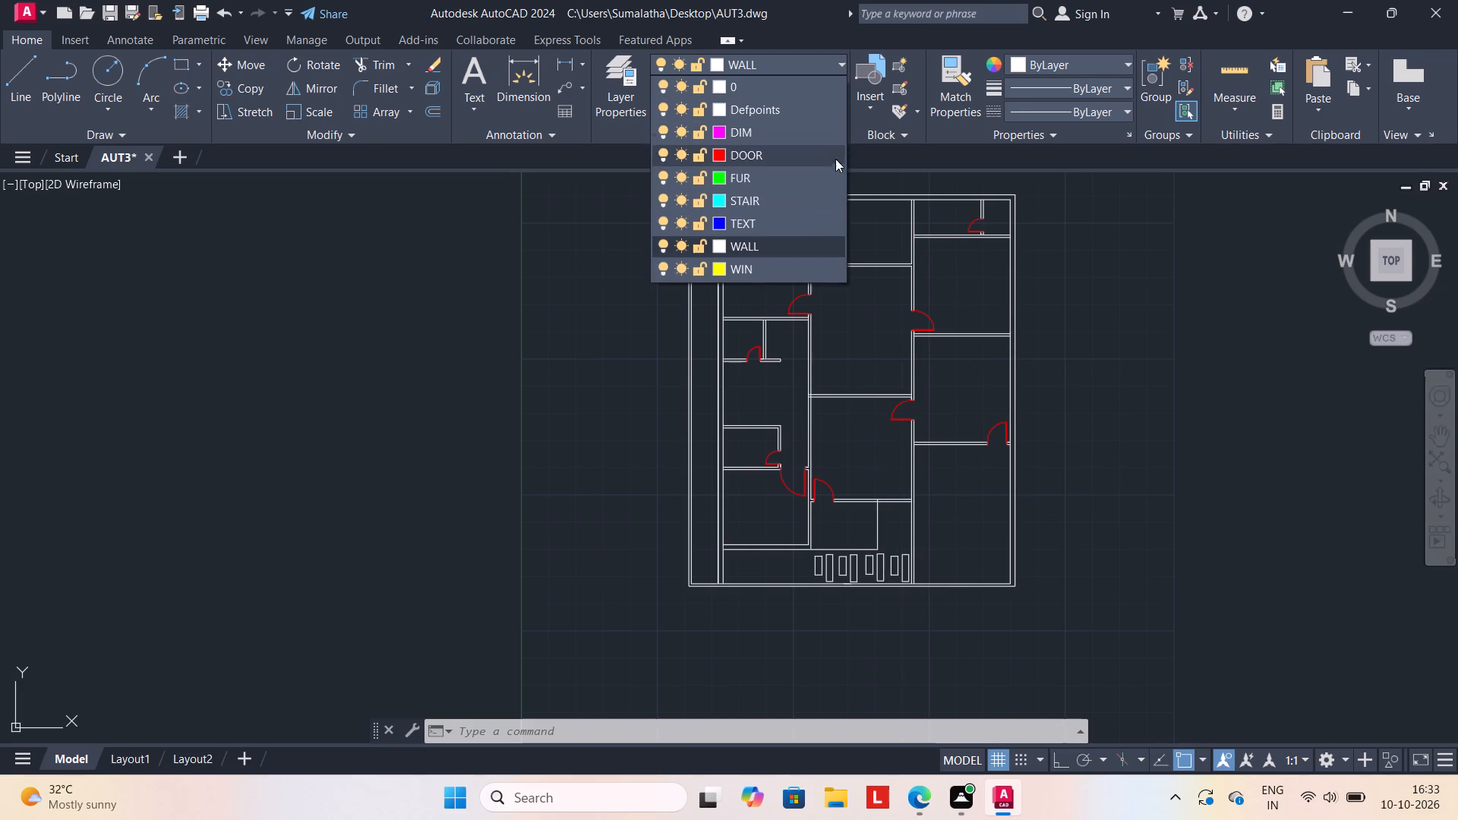
pyautogui.click(785, 181)
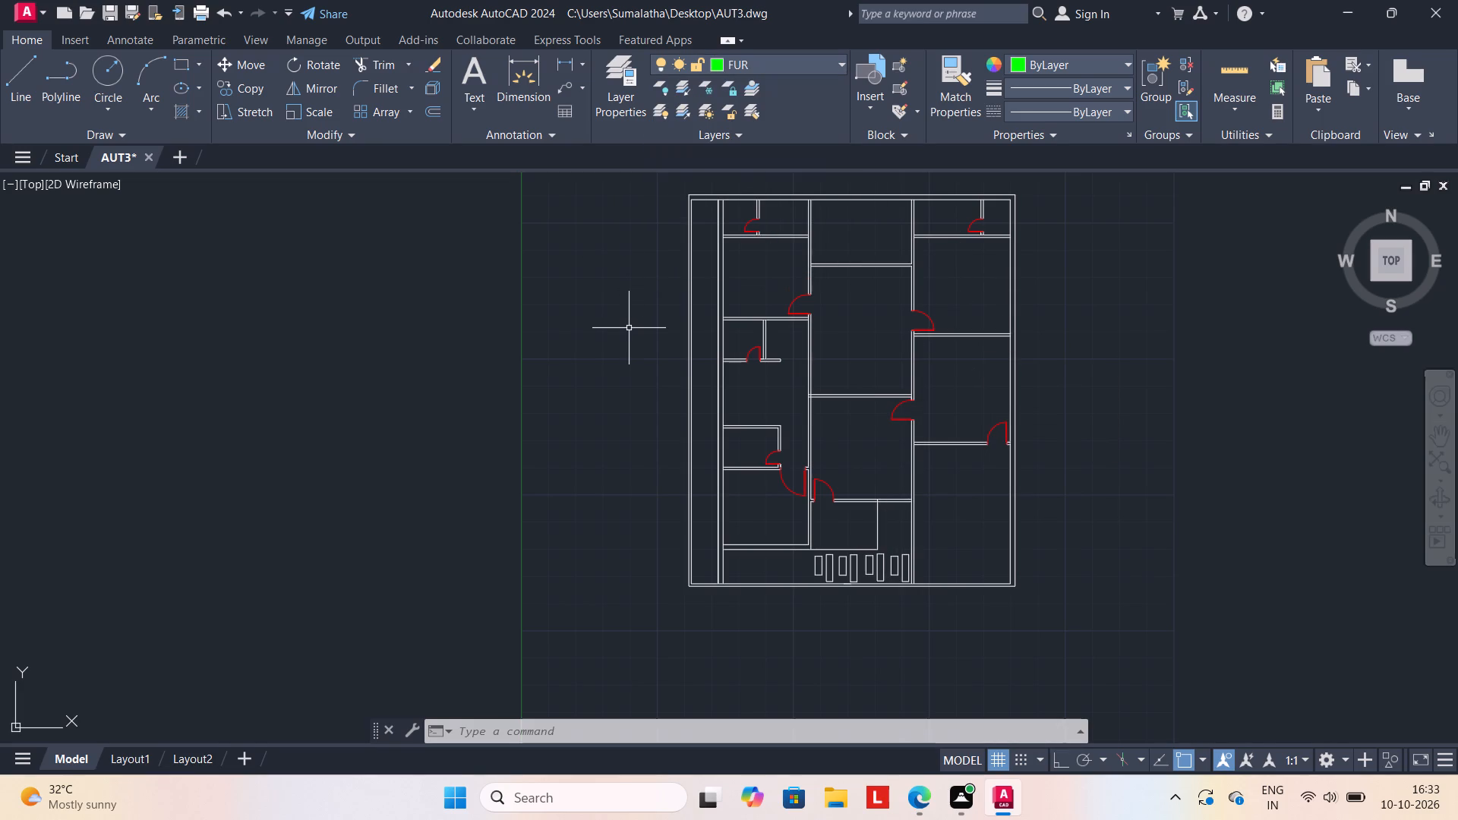
pyautogui.hotkey('ctrl', '2')
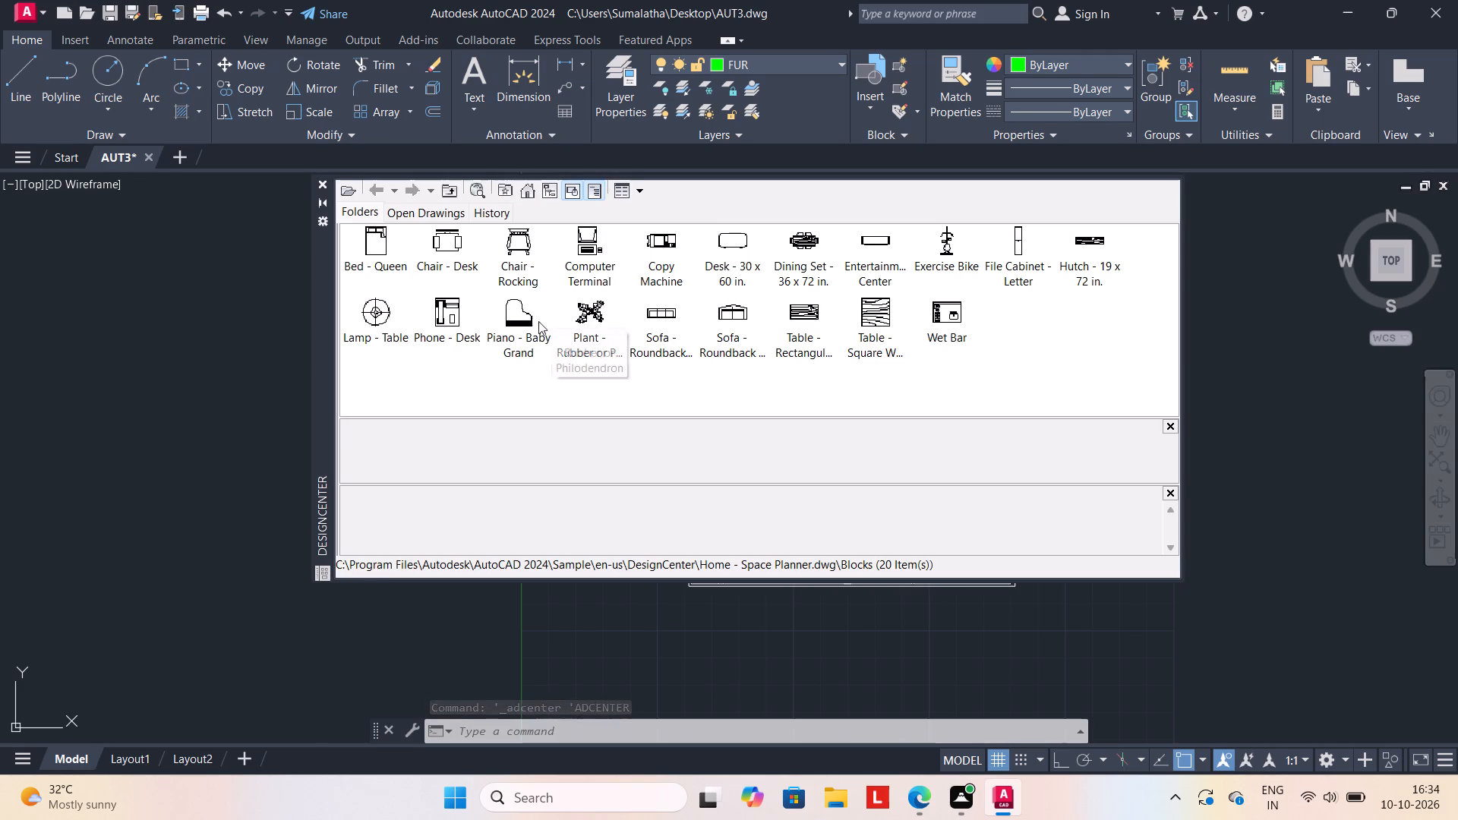
pyautogui.moveTo(381, 244); pyautogui.dragTo(1141, 557)
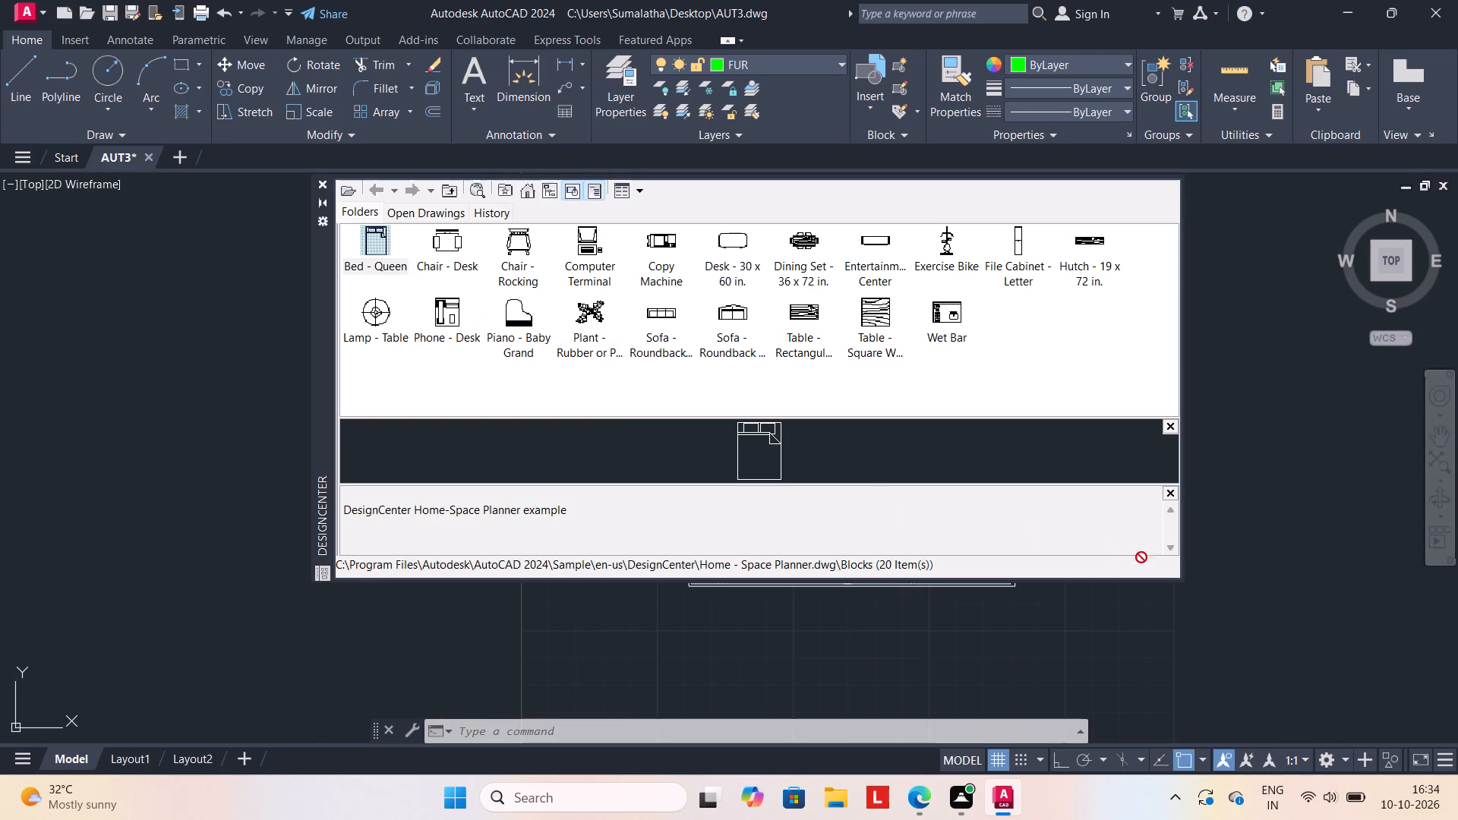
pyautogui.moveTo(1141, 557); pyautogui.dragTo(1243, 528)
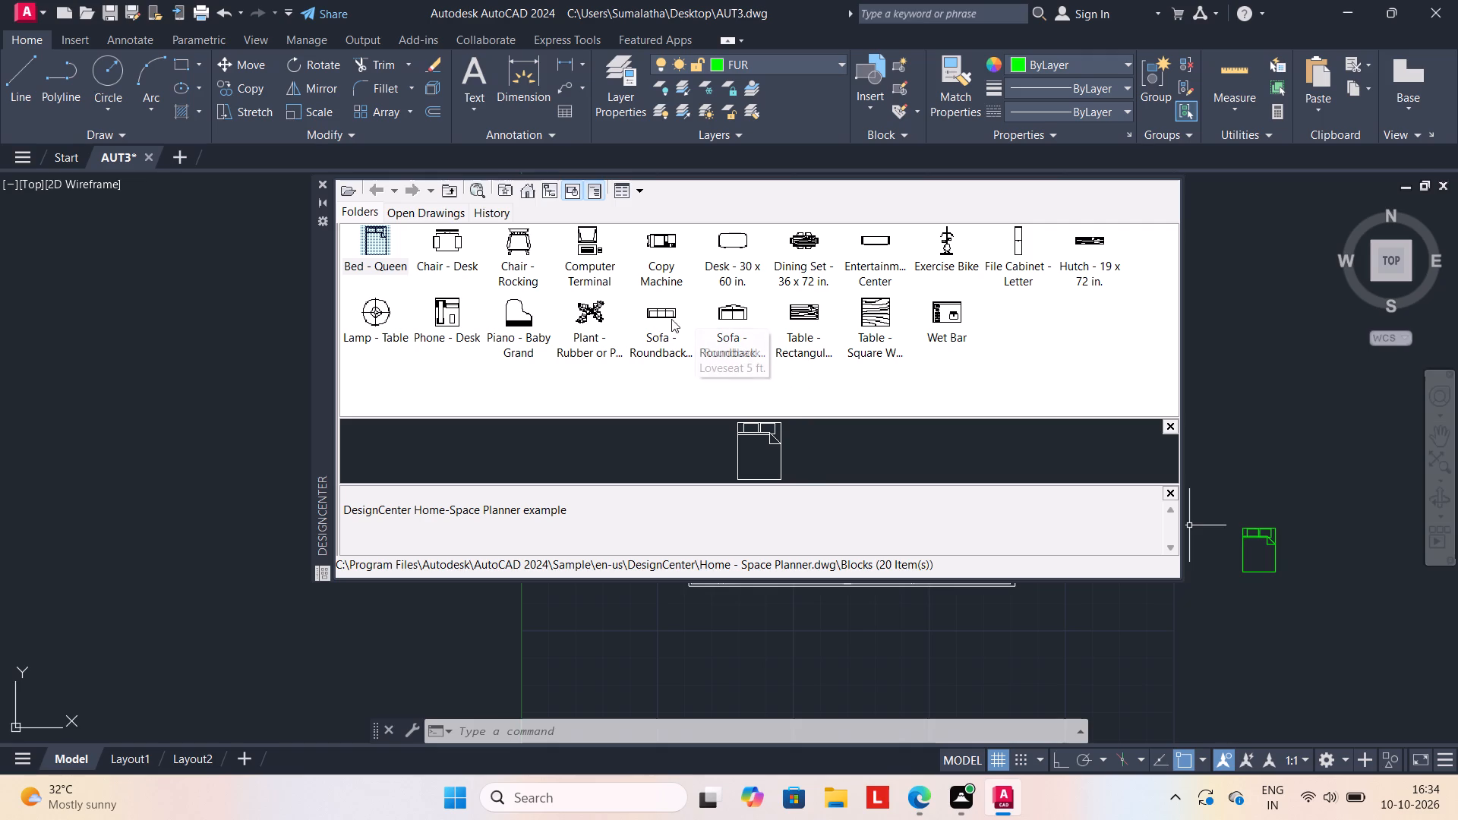
pyautogui.moveTo(667, 317); pyautogui.dragTo(1226, 417)
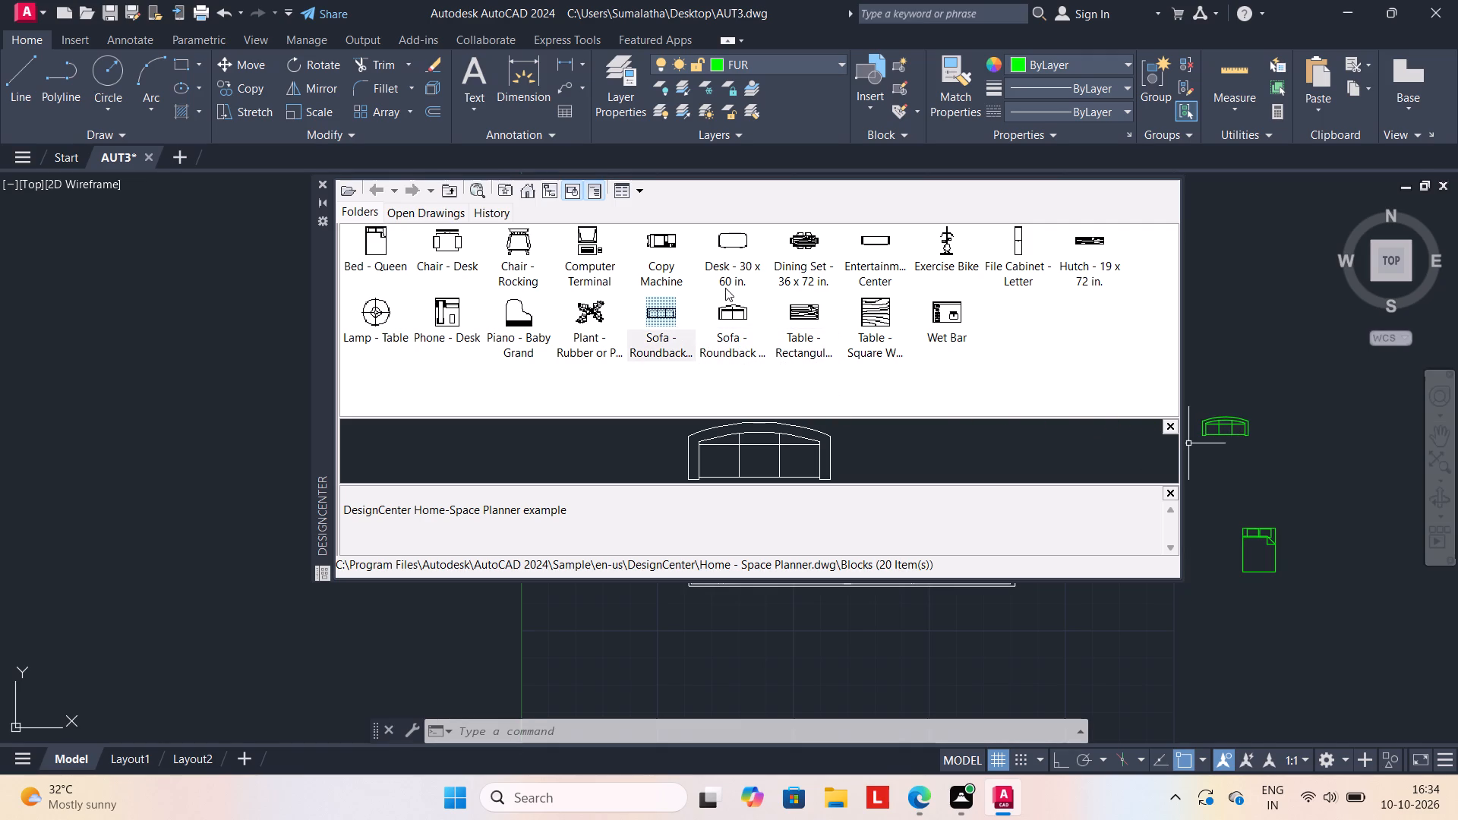
pyautogui.scroll(2, 725, 288)
pyautogui.click(317, 184)
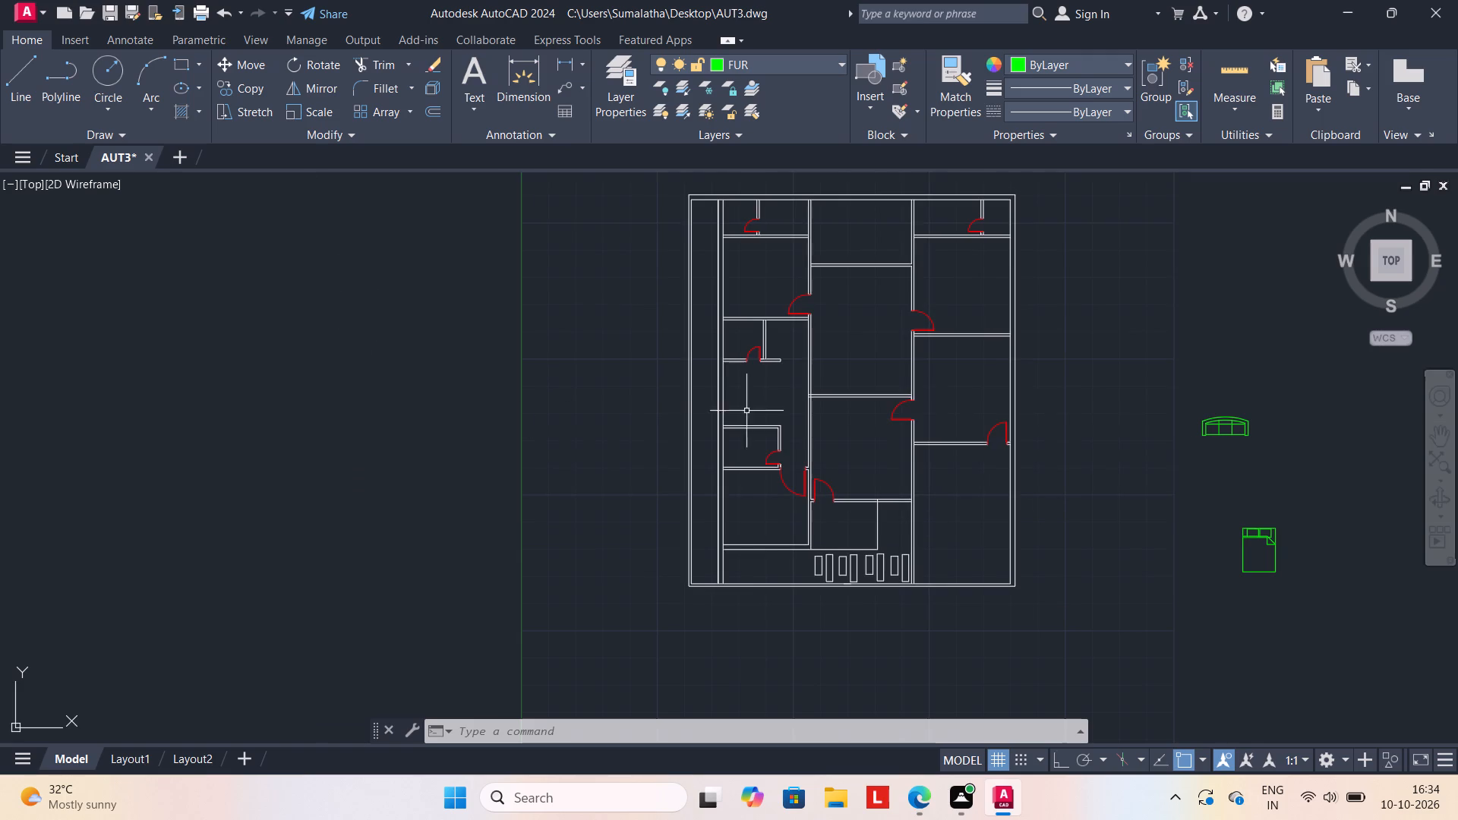
# Move the queen bed by its foot-end midpoint into the northwest bedroom, with its headboard near the north wall.
pyautogui.click(1264, 572)
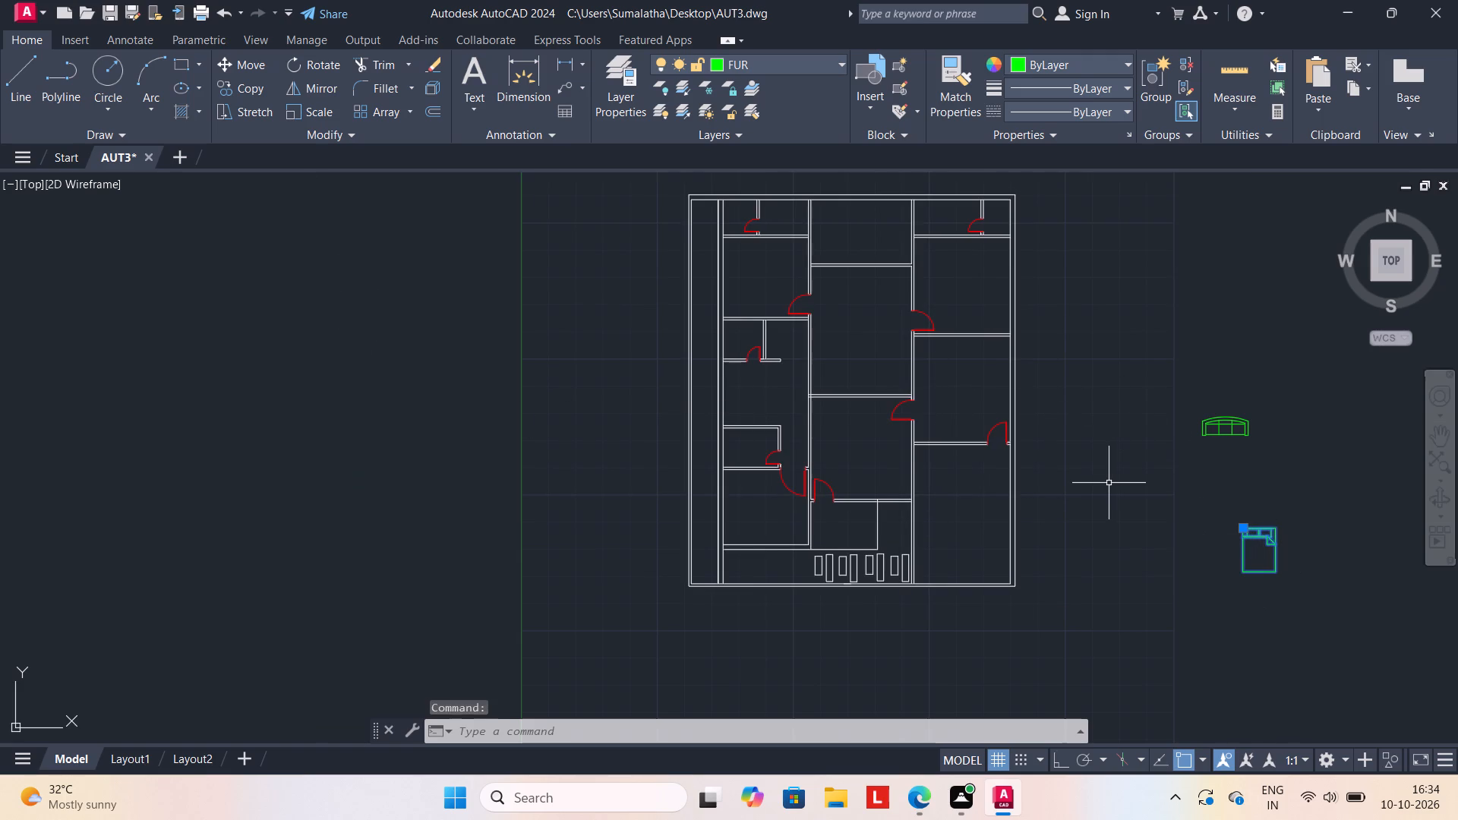
pyautogui.press('m')
pyautogui.press('Return')
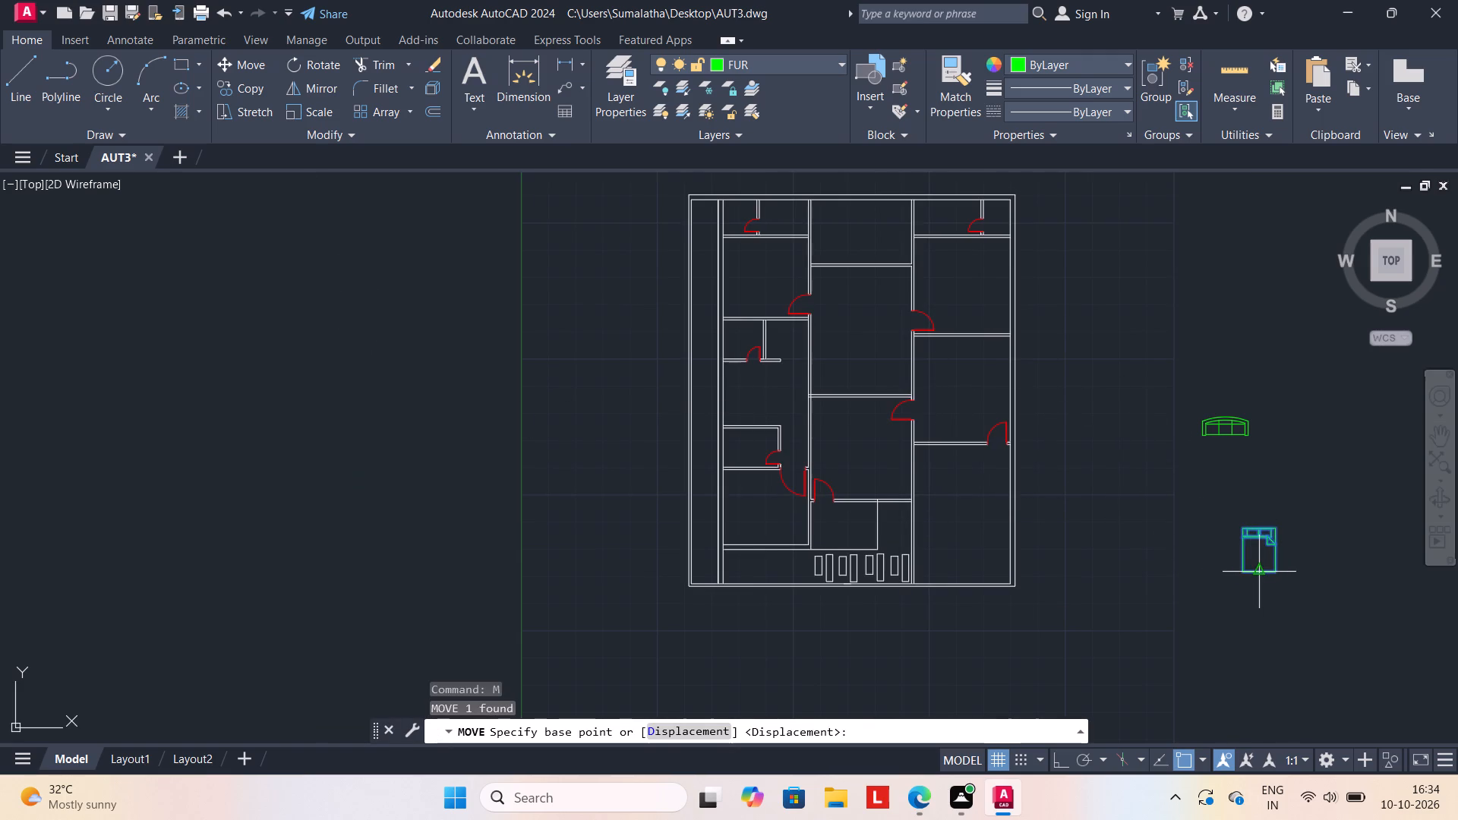
pyautogui.click(1256, 575)
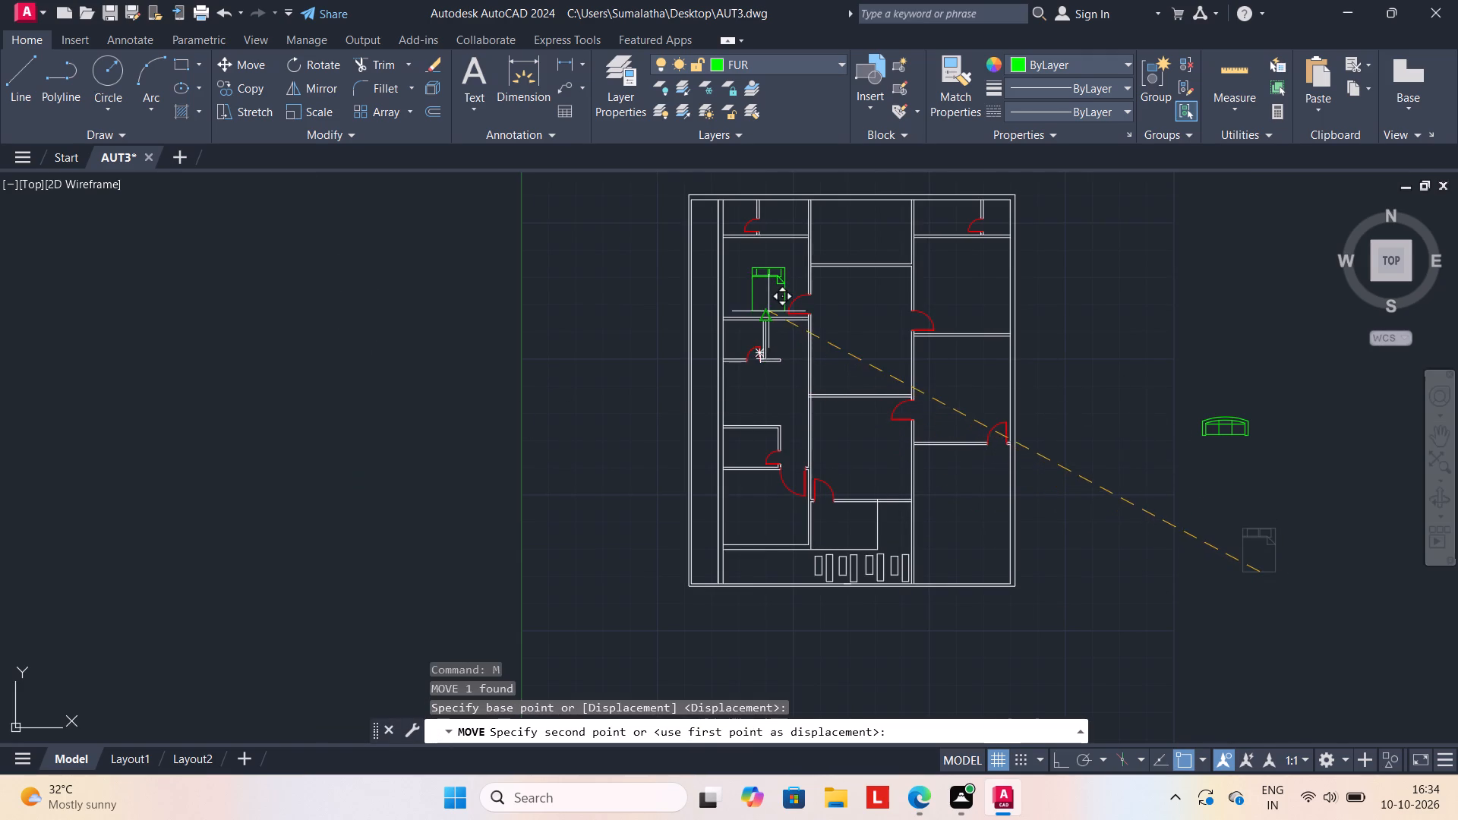
pyautogui.moveTo(768, 306); pyautogui.dragTo(768, 348, button='middle')
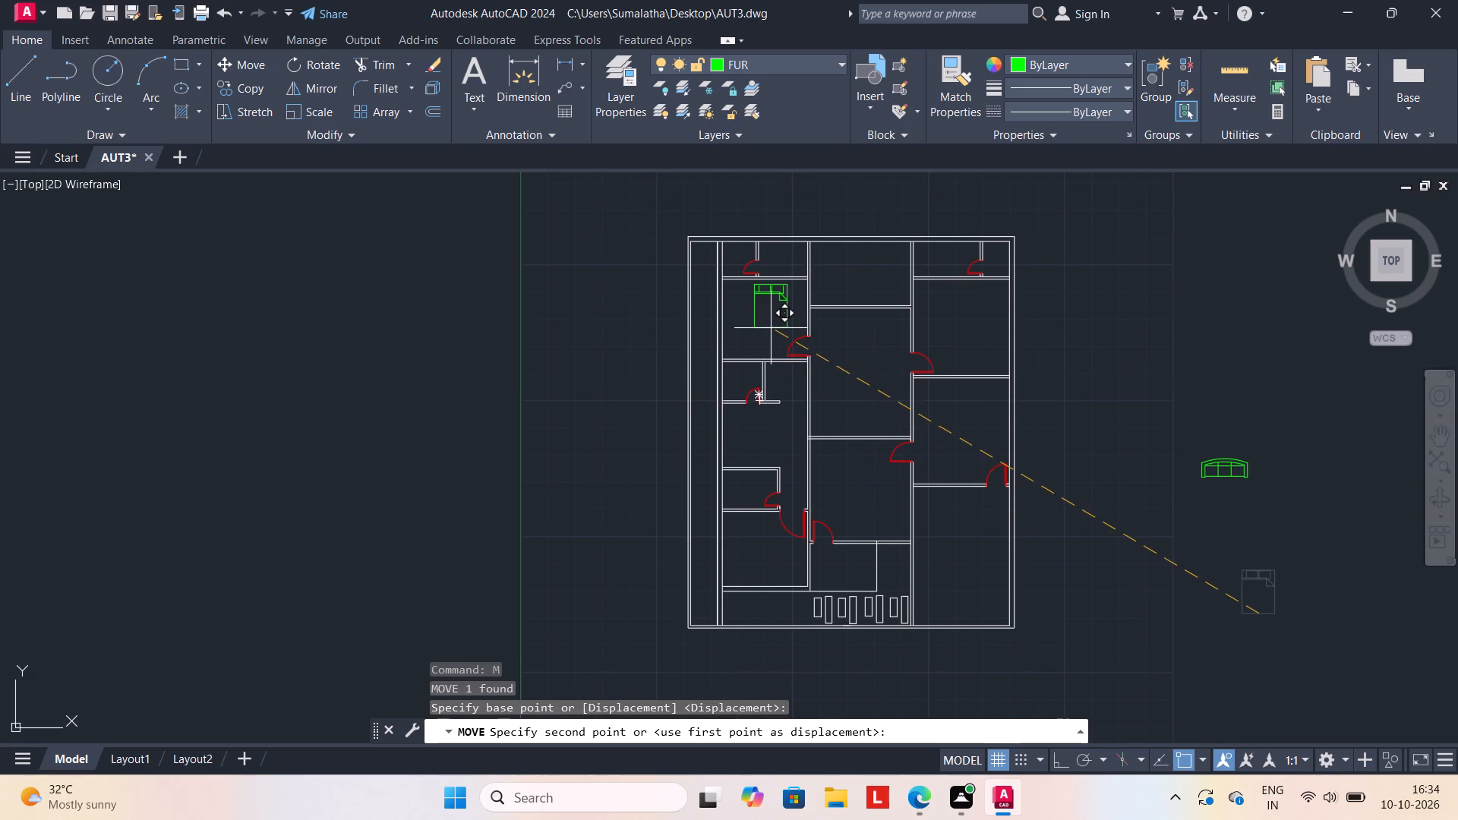
pyautogui.scroll(1, 772, 330)
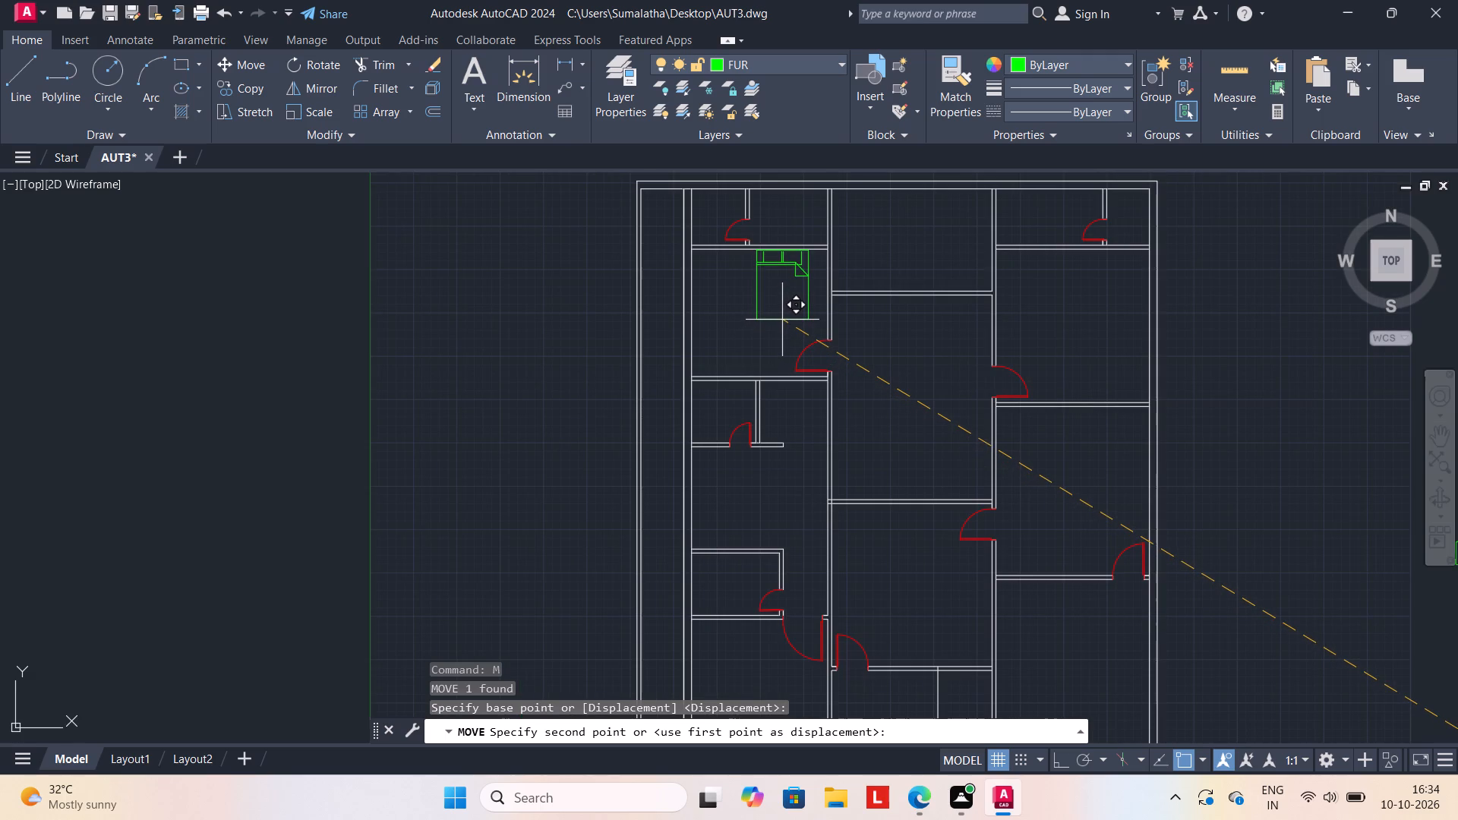
pyautogui.click(782, 320)
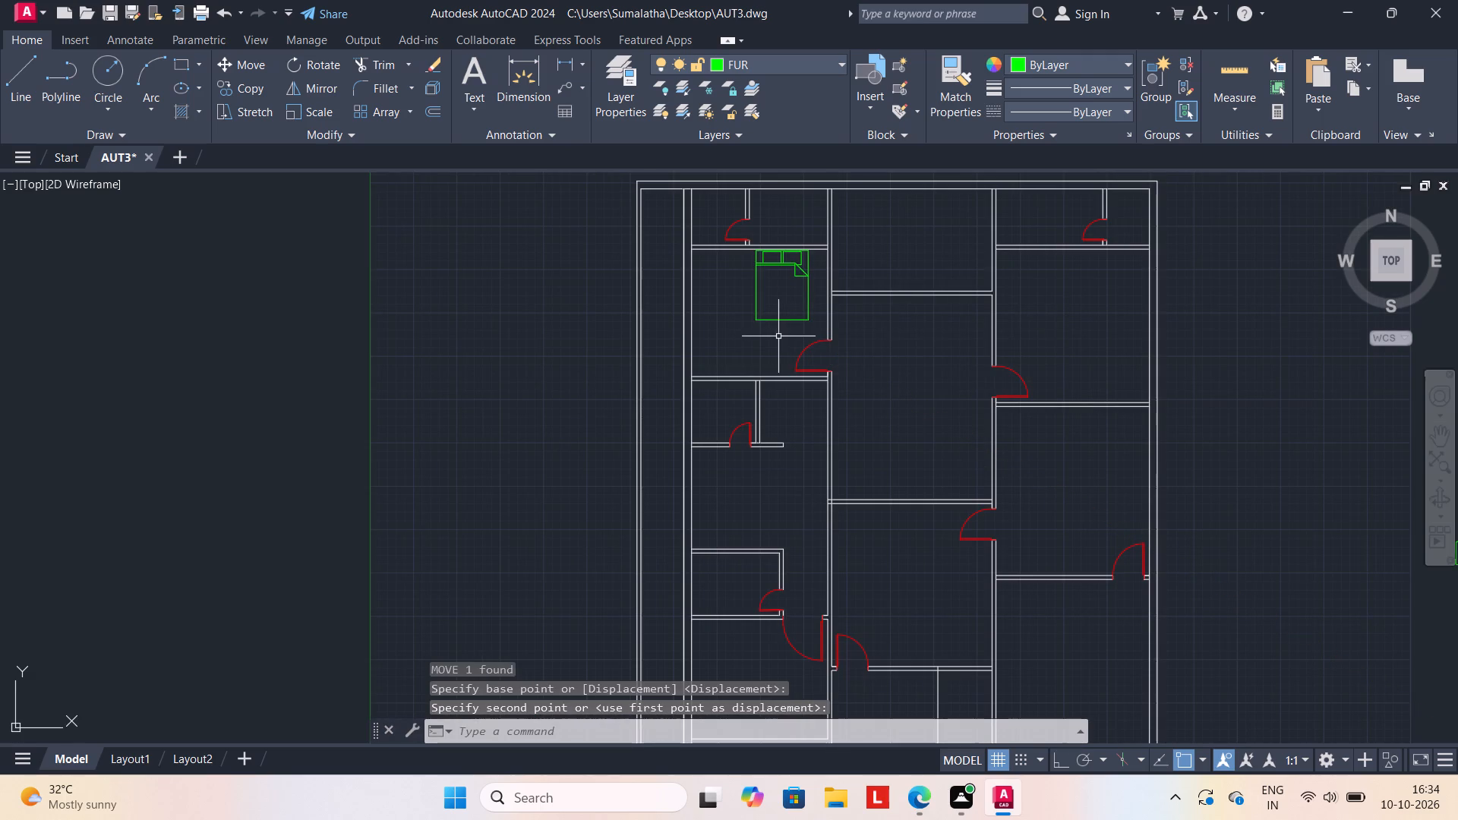
# Copy the northwest bed into the northeast bedroom near its north wall and into the southwest bedroom.
pyautogui.click(777, 320)
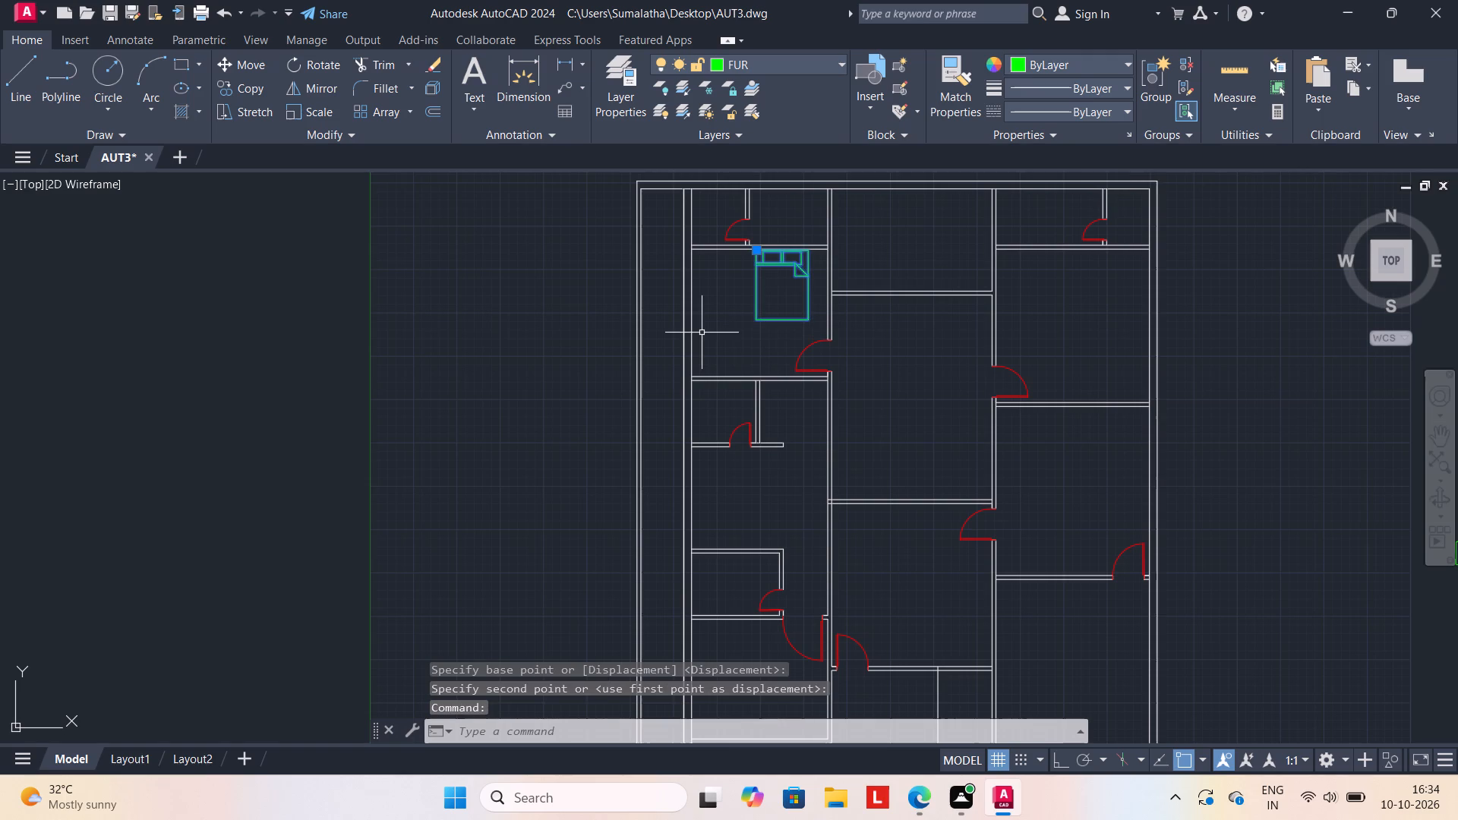
pyautogui.write('CO')
pyautogui.press('Return')
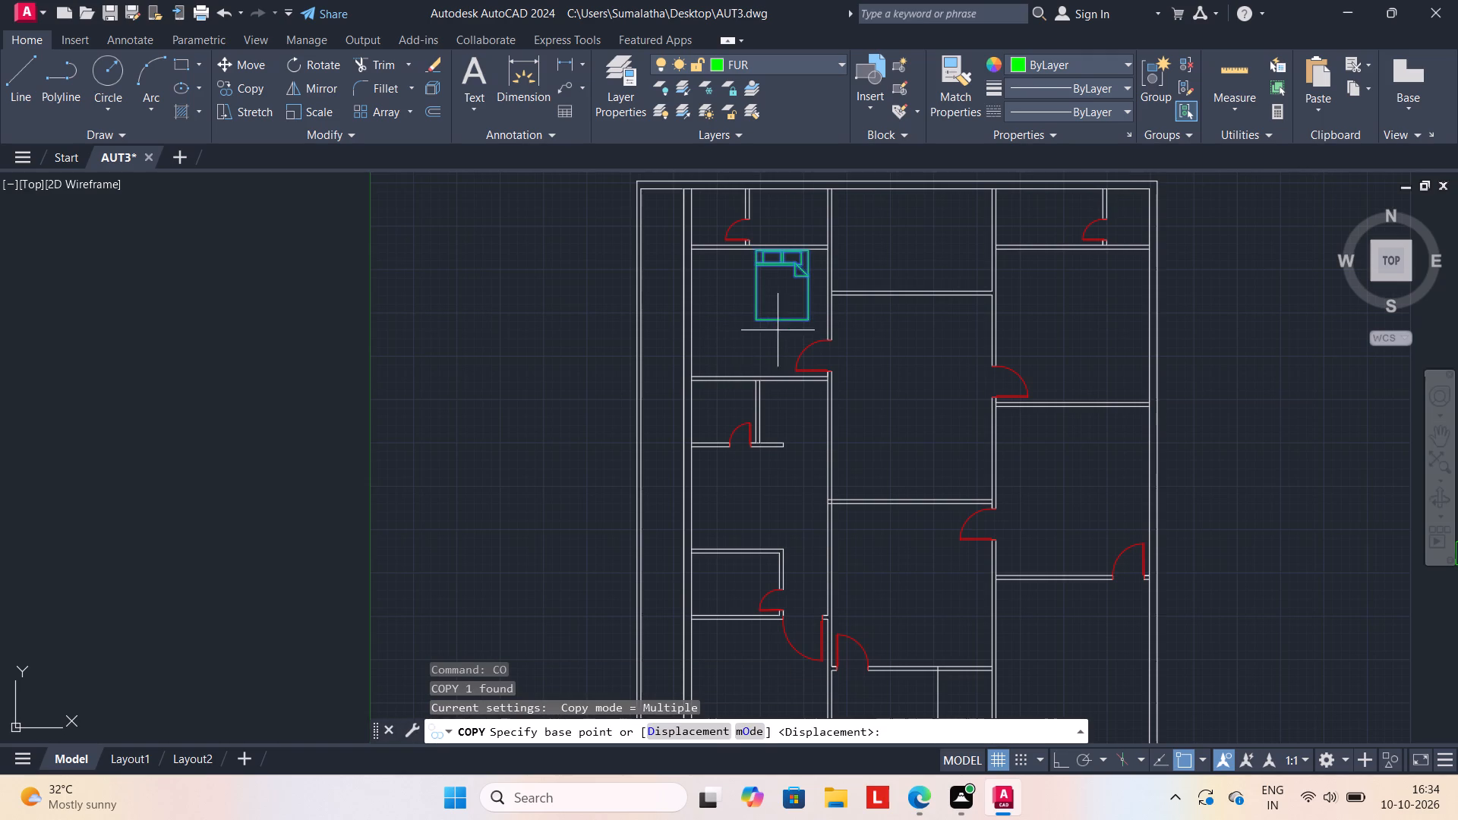
pyautogui.click(778, 326)
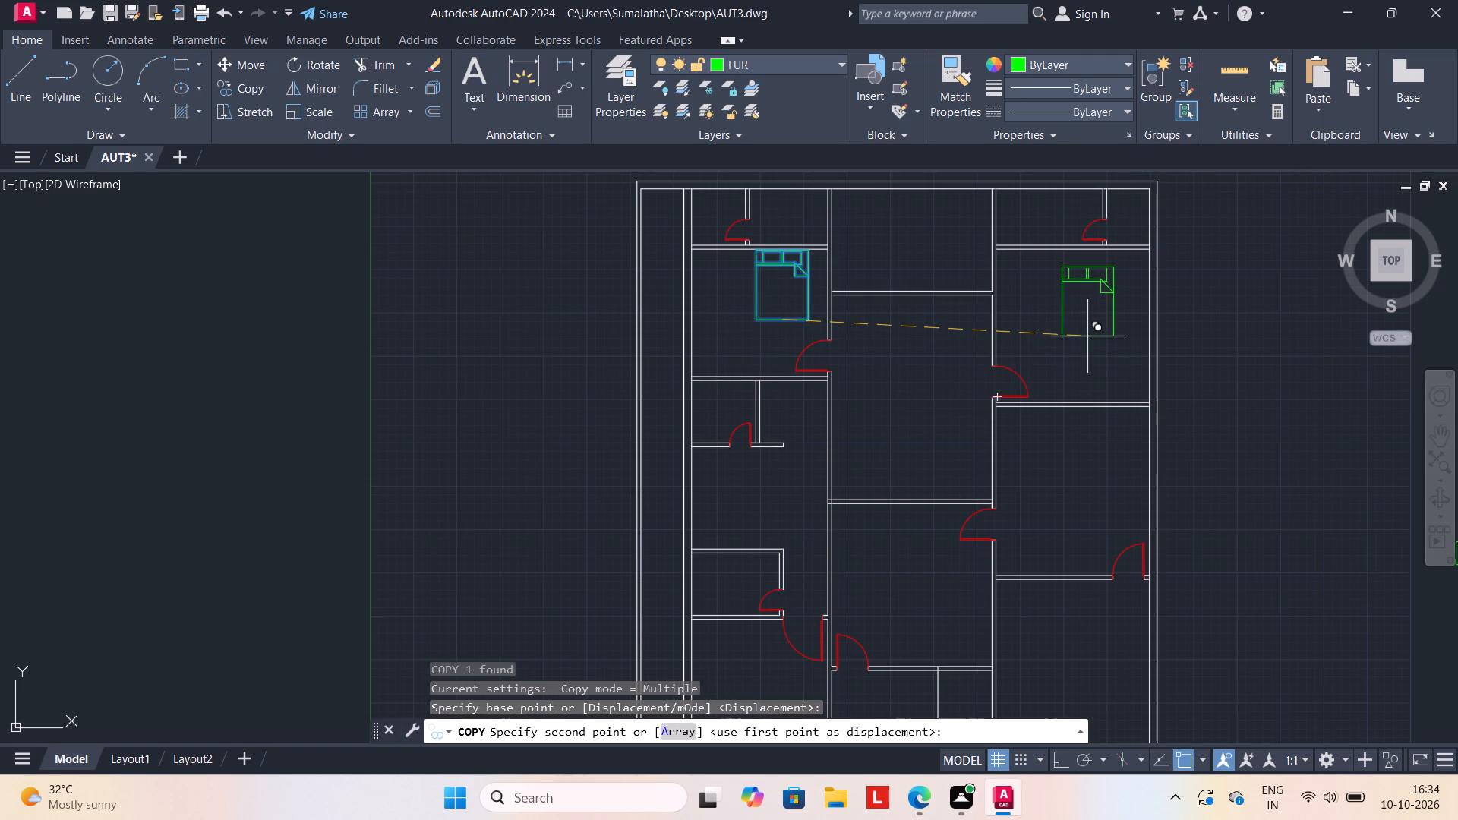
pyautogui.click(1046, 320)
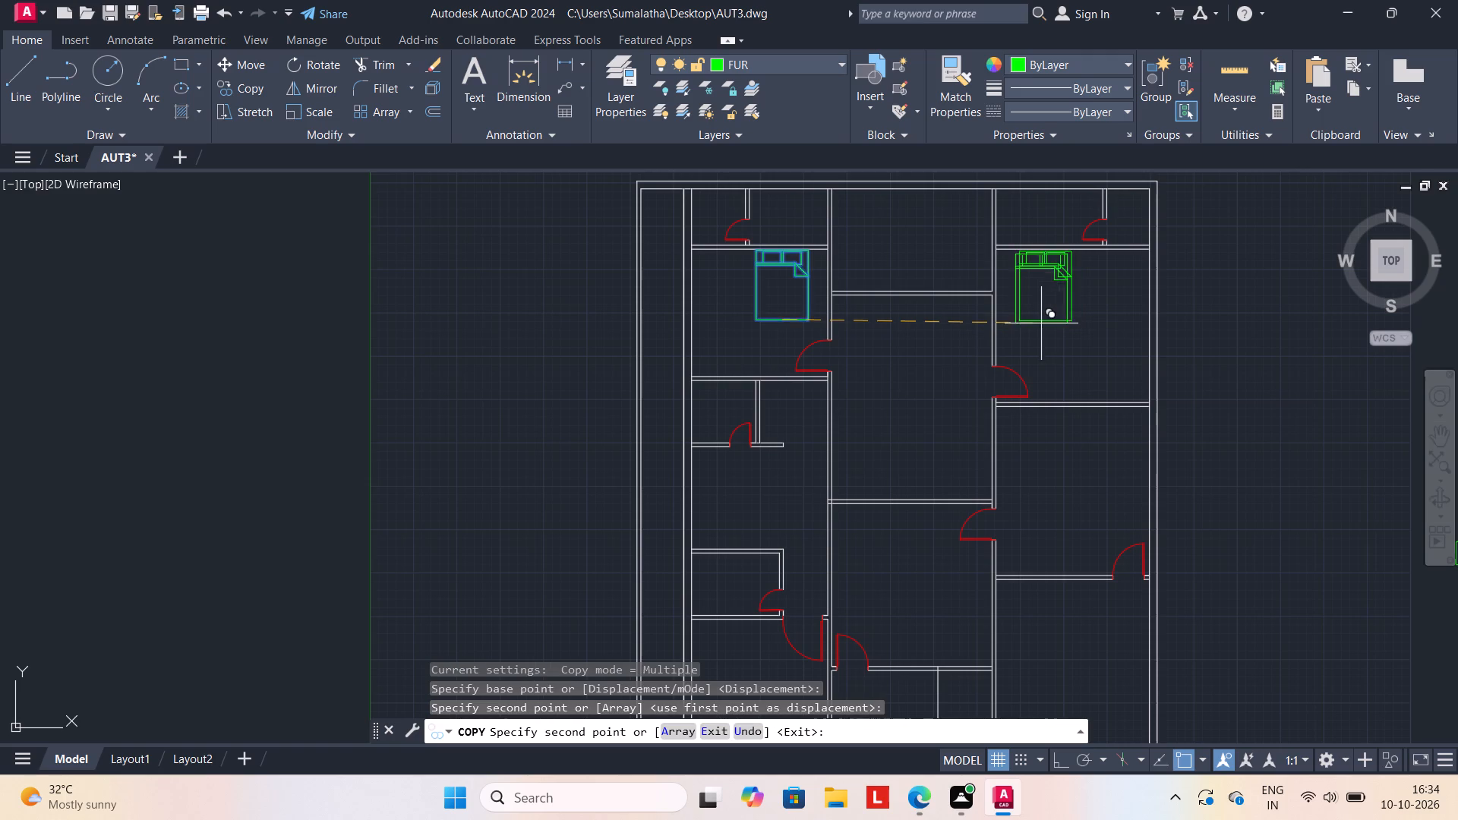
pyautogui.scroll(-1, 907, 489)
pyautogui.moveTo(901, 492); pyautogui.dragTo(885, 329, button='middle')
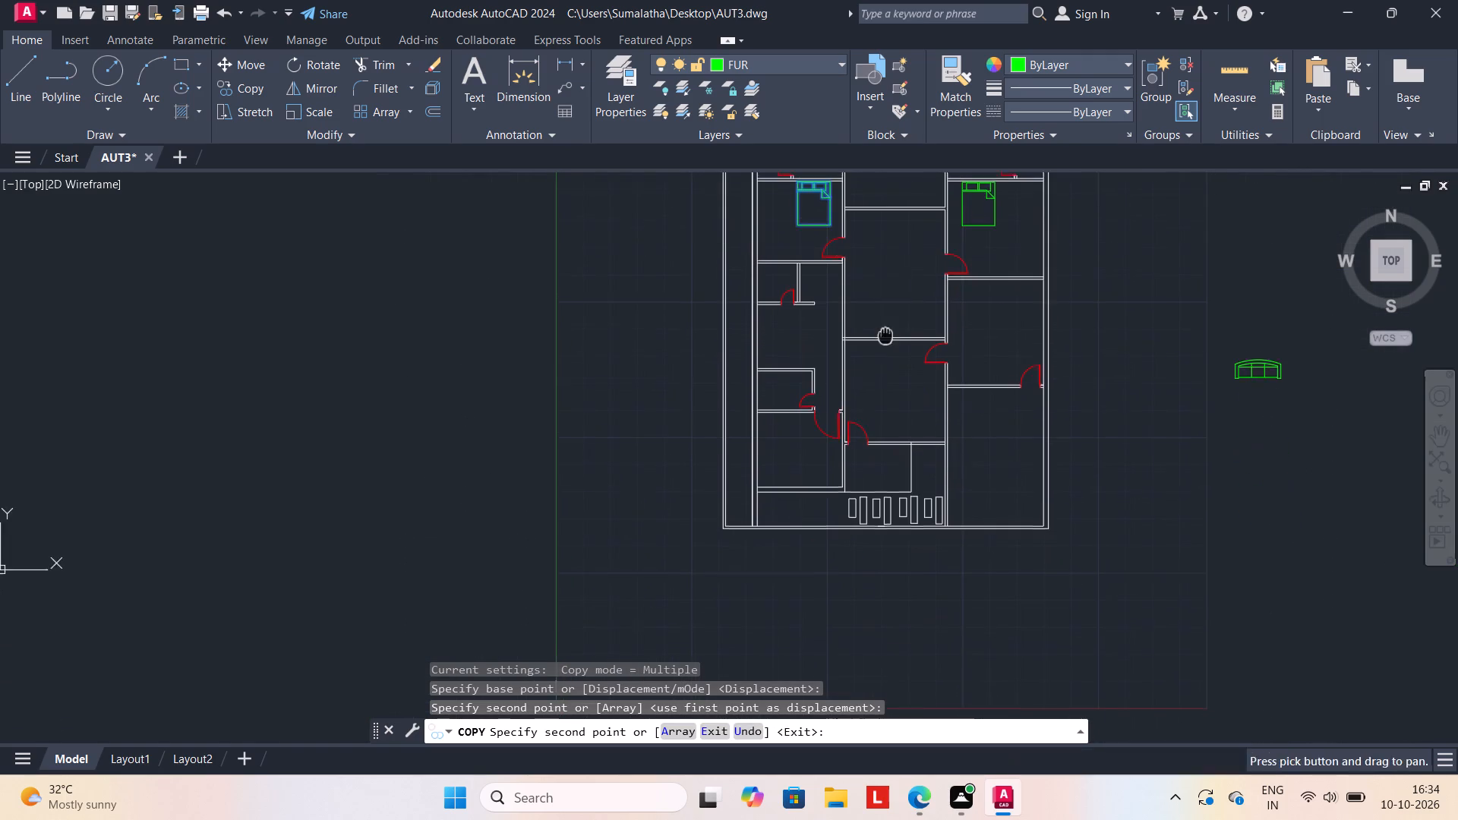
pyautogui.scroll(2, 785, 478)
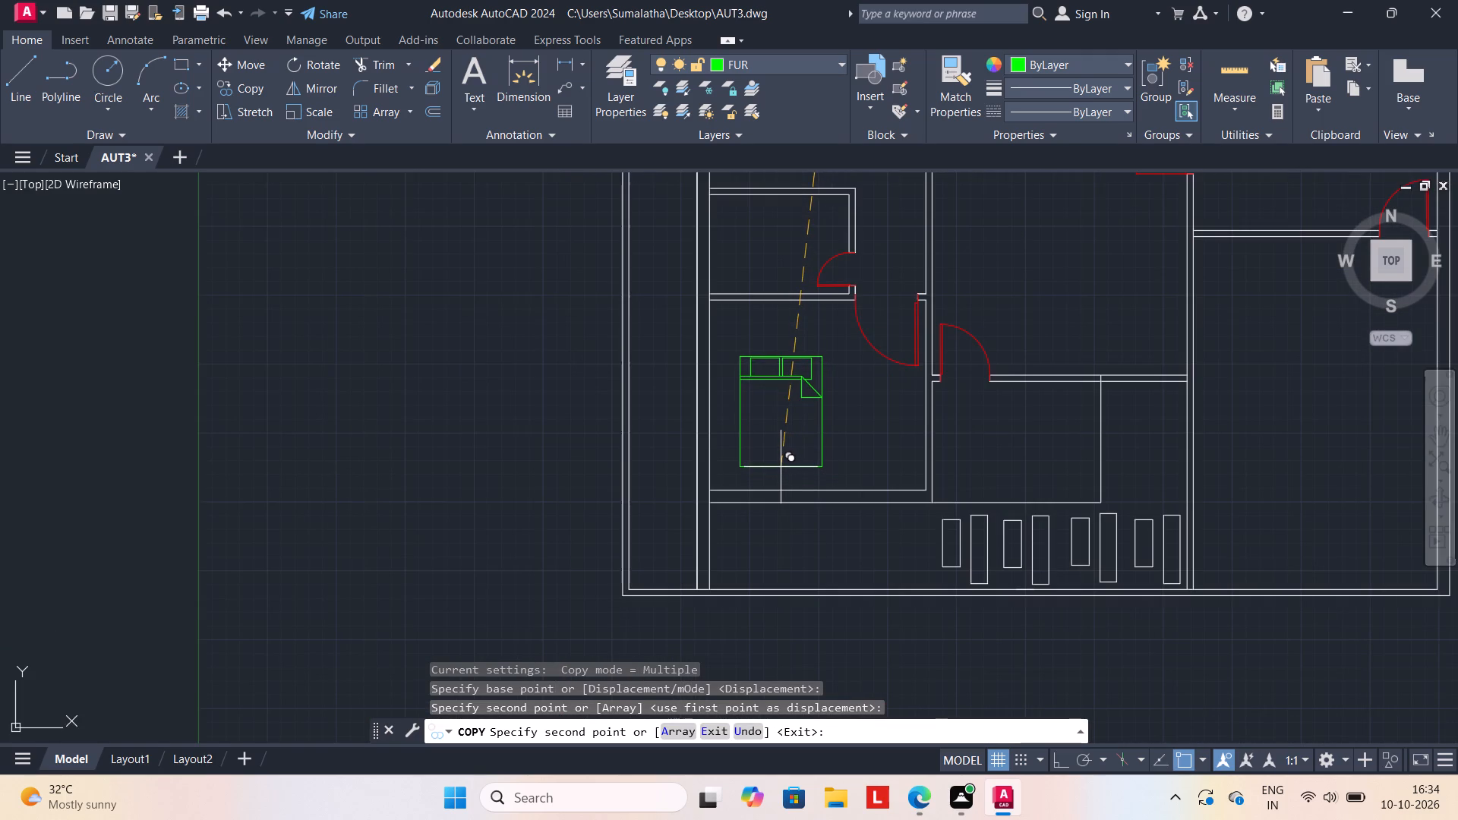
pyautogui.click(781, 467)
pyautogui.press('Escape')
# Rotate the southwest bedroom's bed about 180° around its headboard midpoint so the headboard faces south.
pyautogui.click(776, 467)
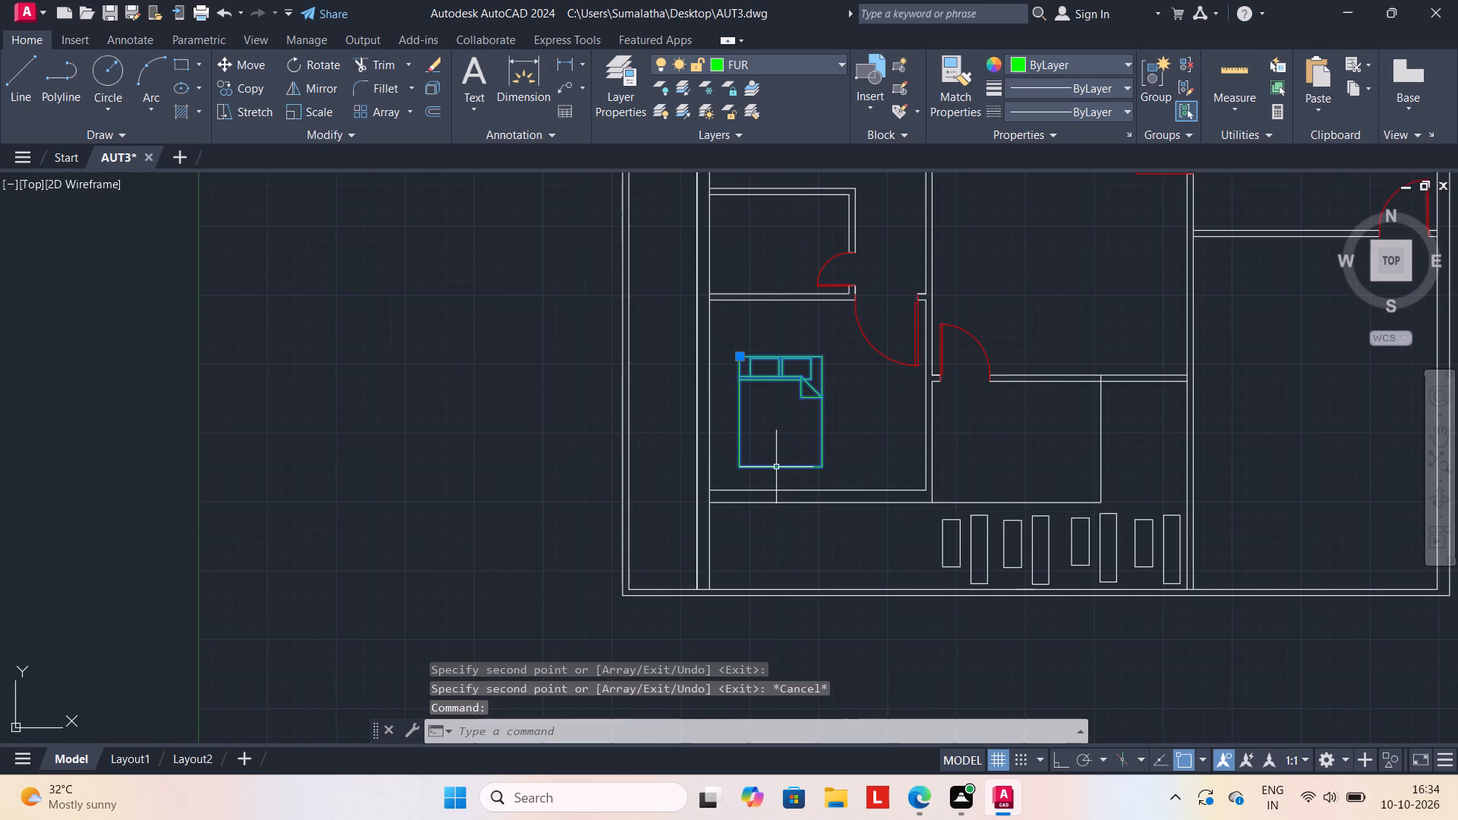
pyautogui.write('RO')
pyautogui.press('Return')
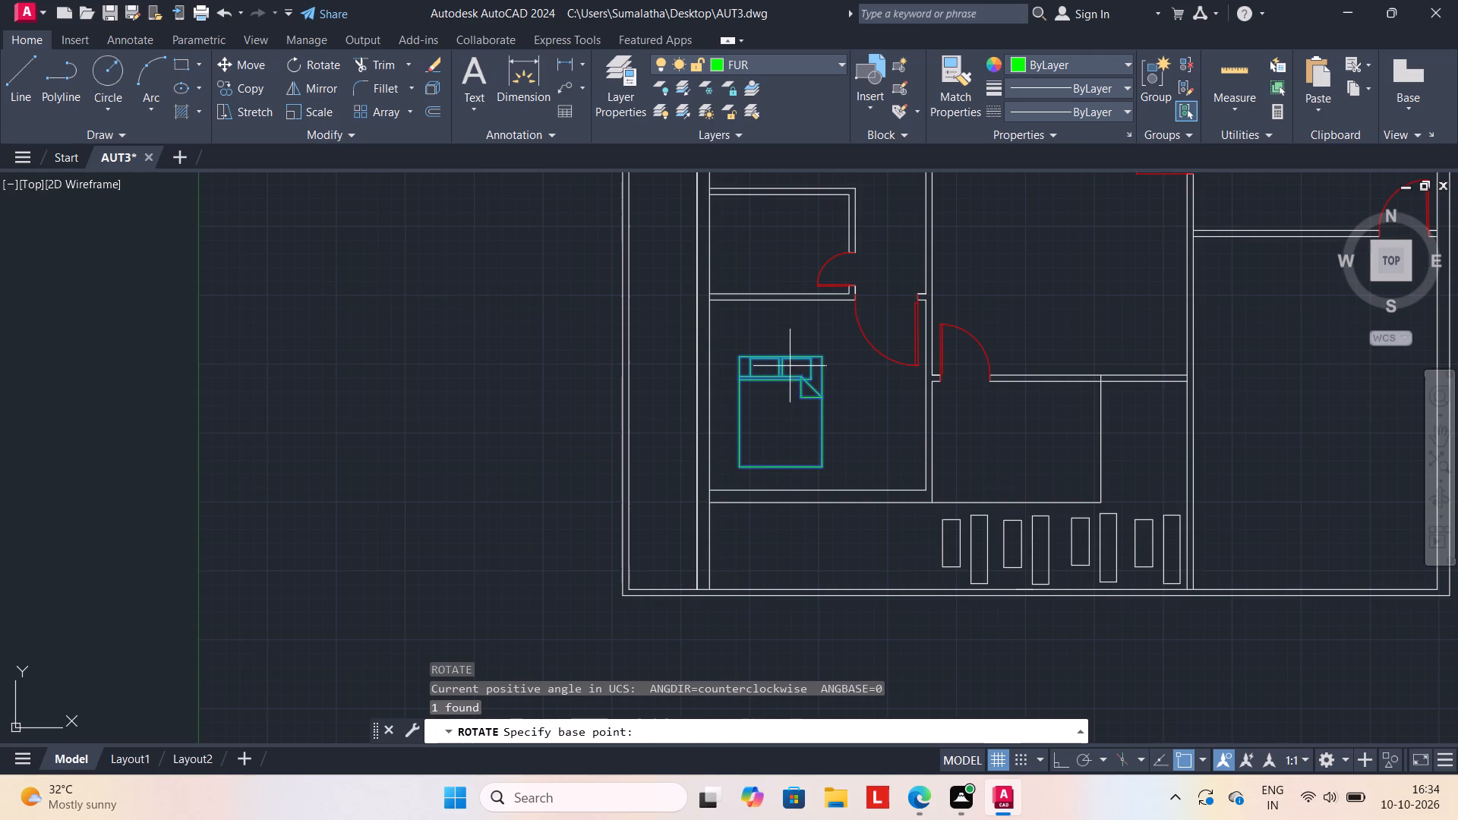
pyautogui.click(781, 355)
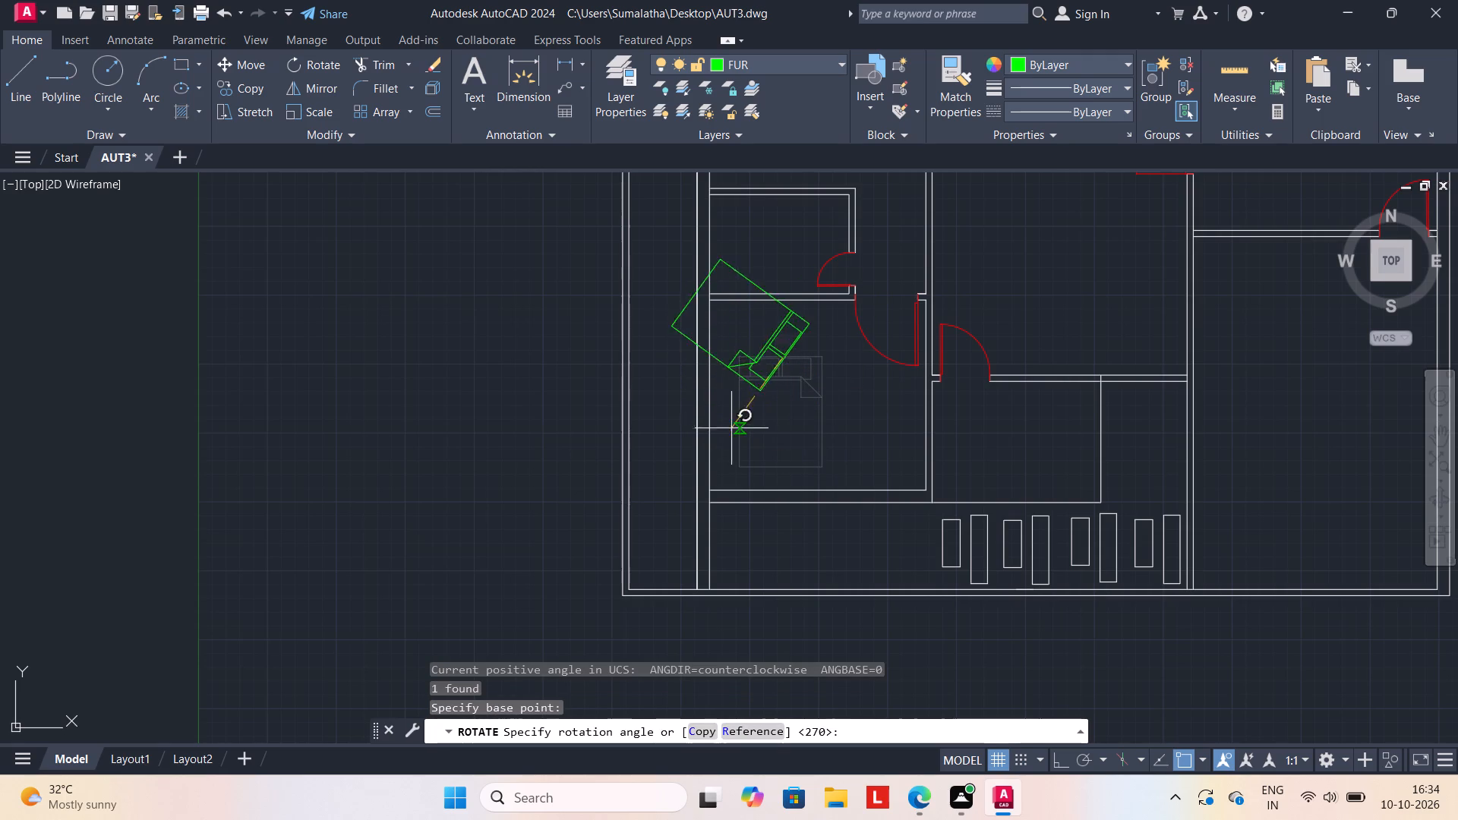
pyautogui.click(722, 359)
# Move the rotated bed south within the southwest bedroom until its headboard sits against the south wall.
pyautogui.click(777, 357)
pyautogui.press('m')
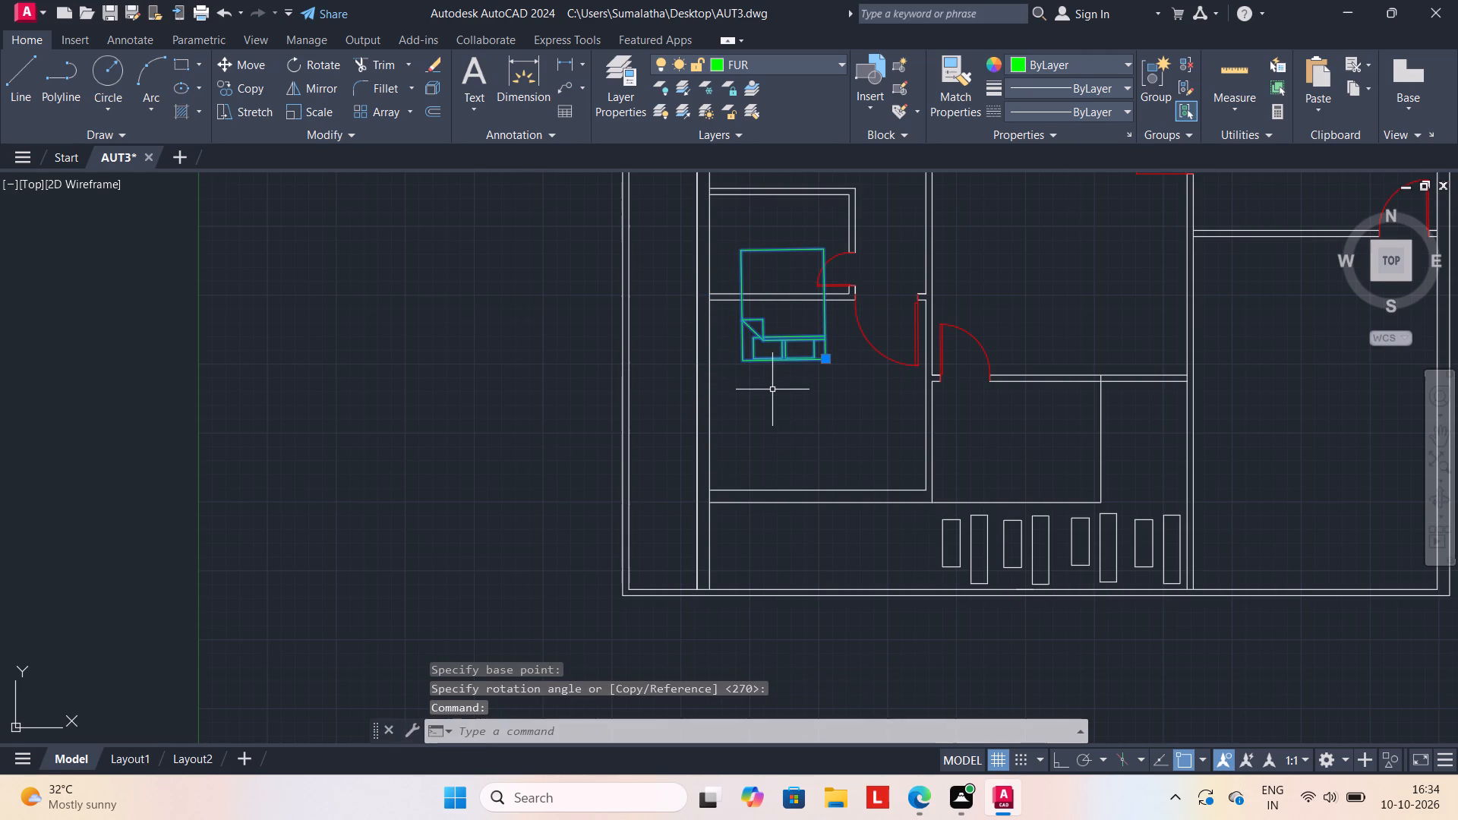
pyautogui.press('Return')
pyautogui.click(790, 346)
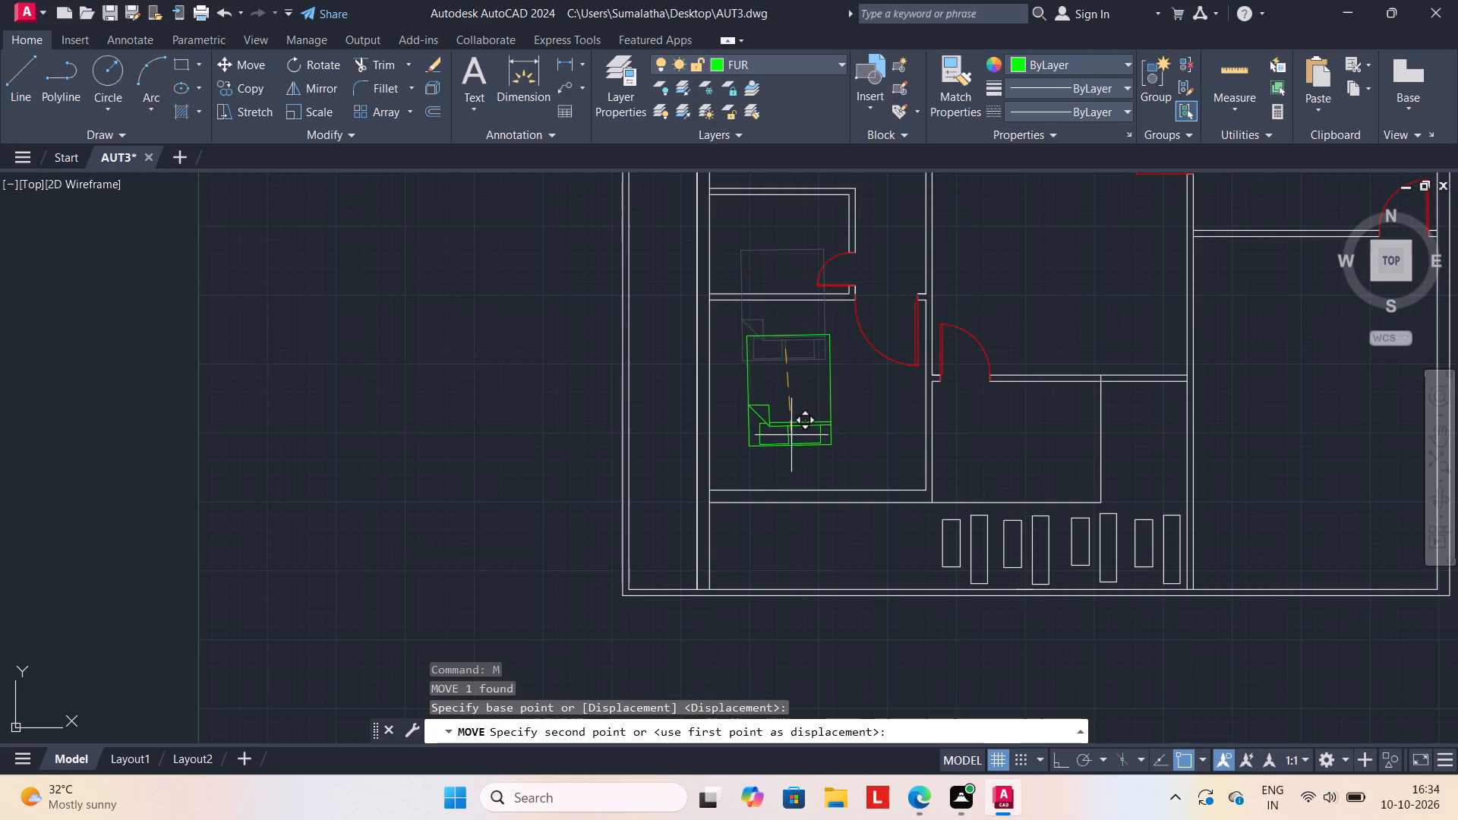
pyautogui.click(785, 477)
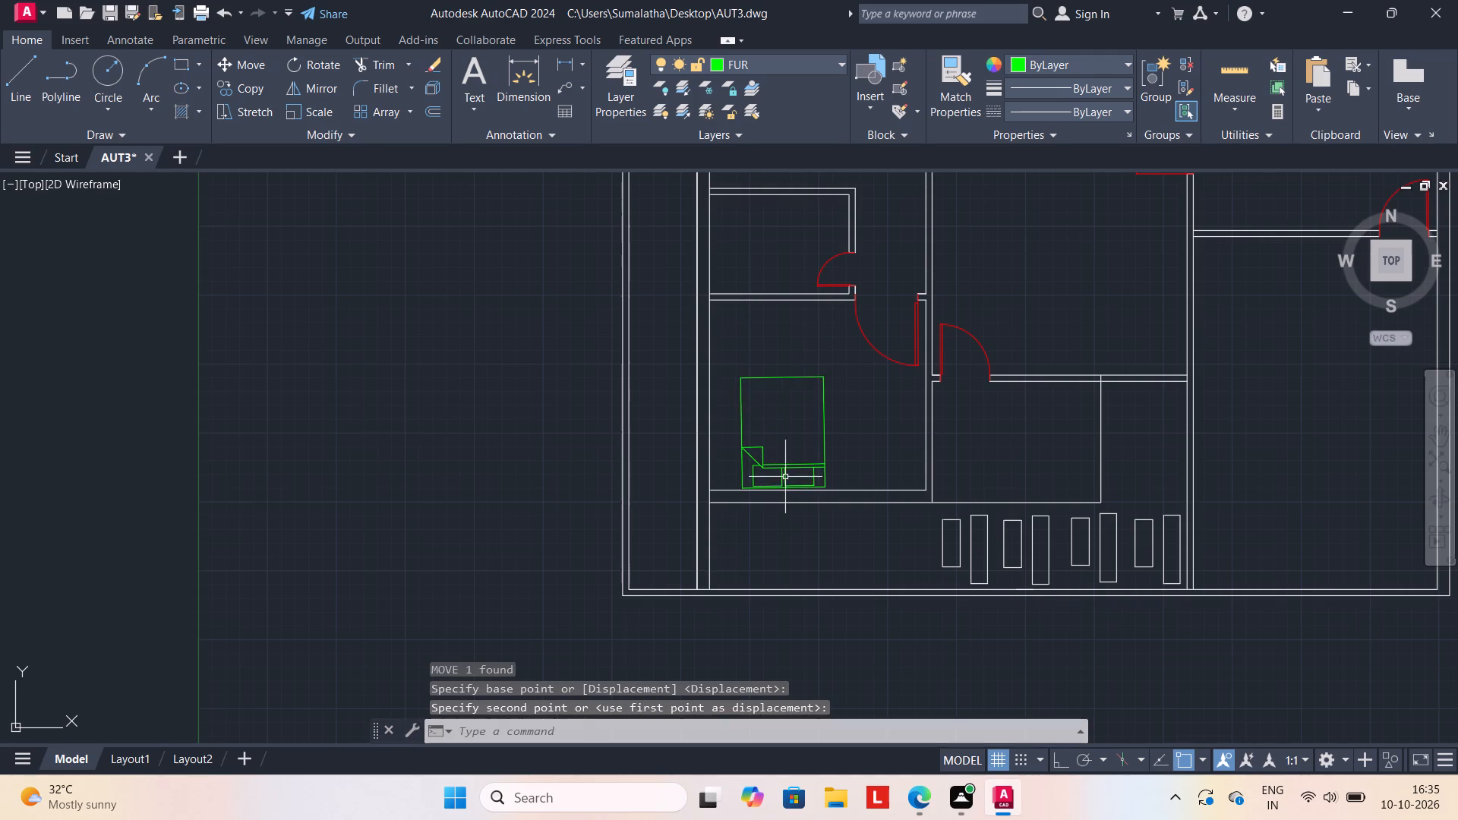
pyautogui.press('Escape')
# Move the sofa by its front-edge midpoint into the central room directly east of the southwest bedroom's door, slightly toward the room's east side.
pyautogui.scroll(-1, 860, 415)
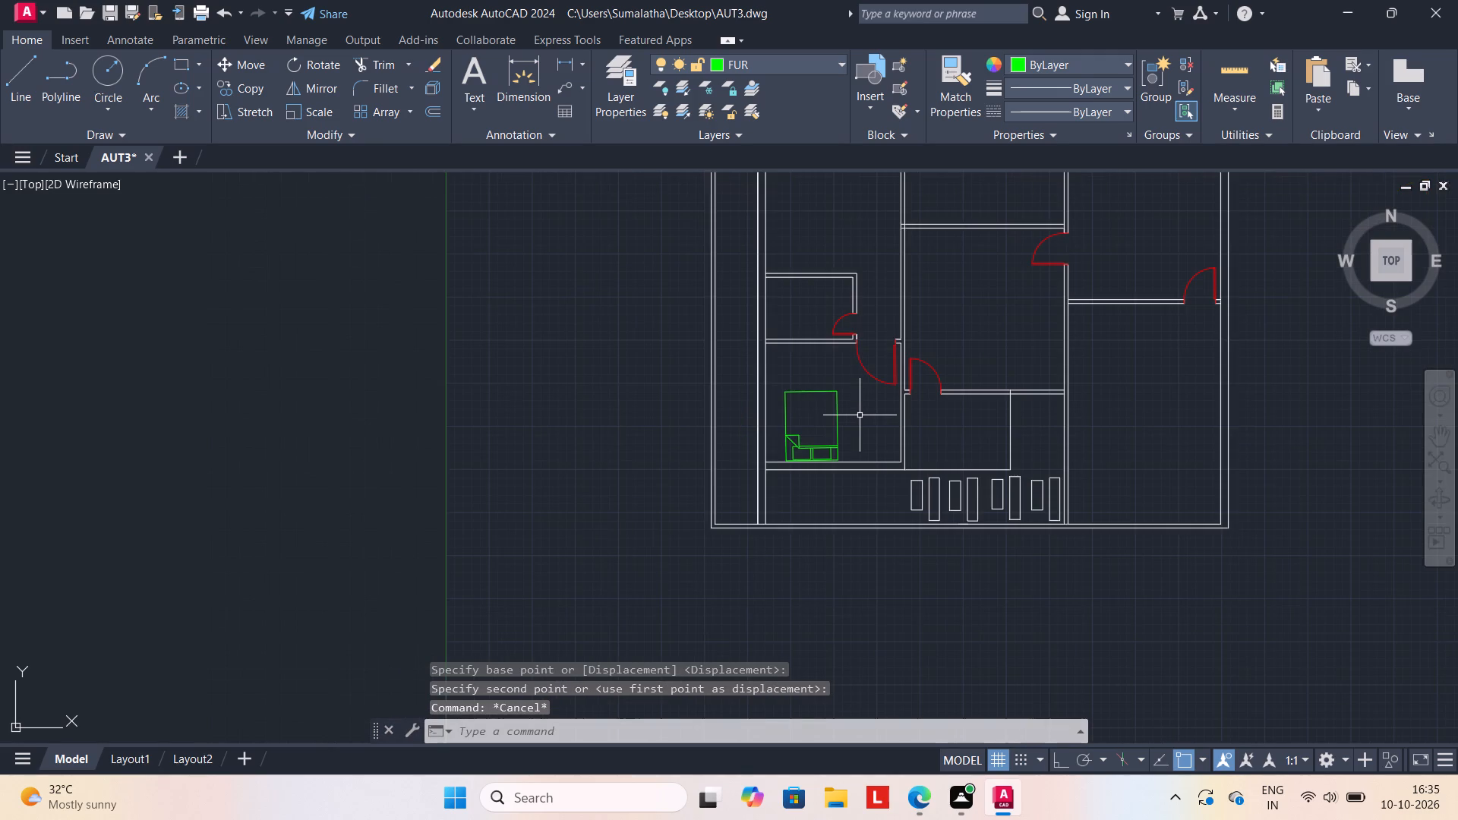
pyautogui.scroll(-1, 860, 415)
pyautogui.moveTo(860, 415); pyautogui.dragTo(828, 451, button='middle')
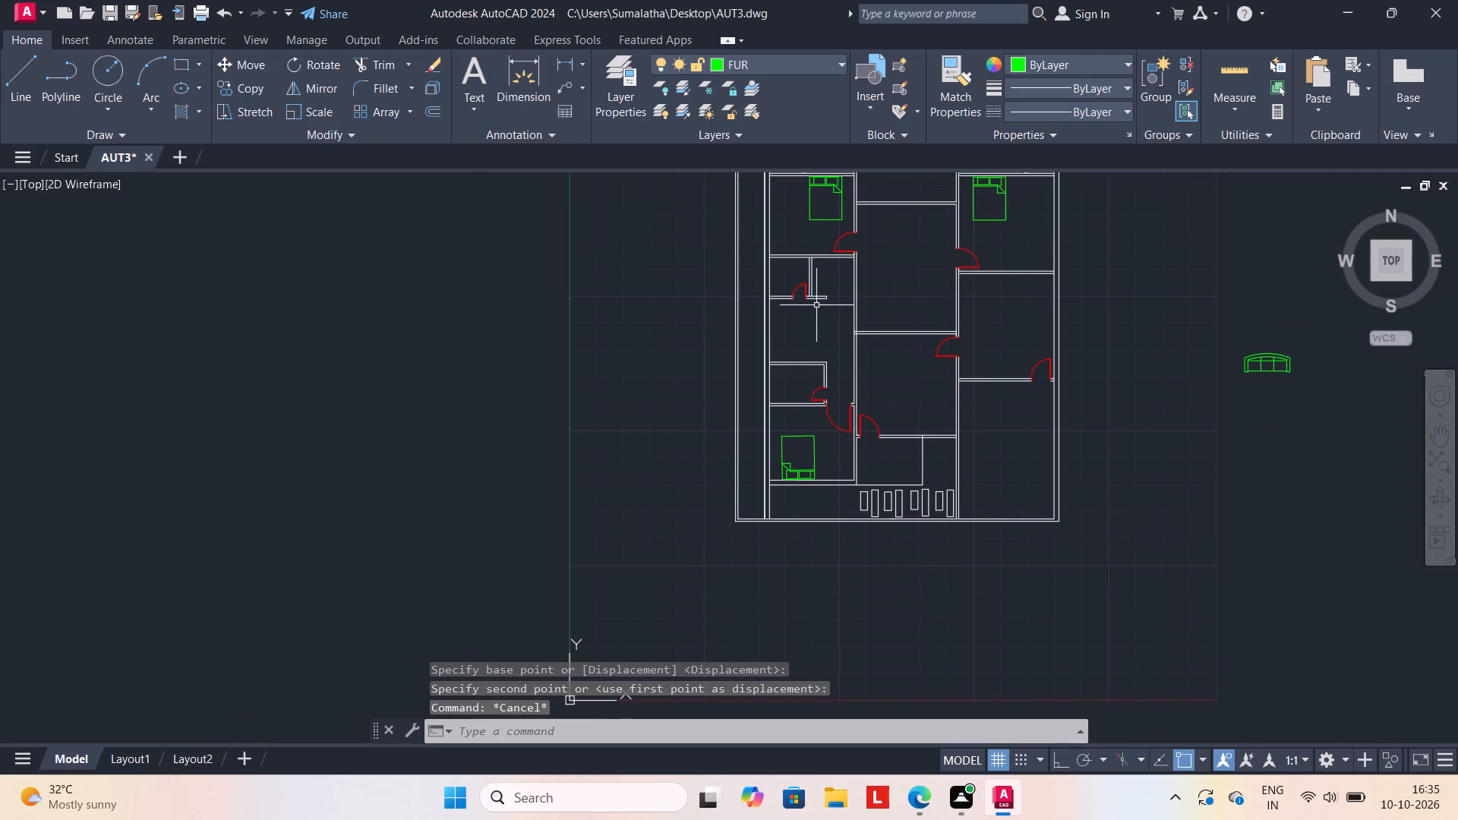
pyautogui.scroll(1, 811, 272)
pyautogui.scroll(-1, 813, 300)
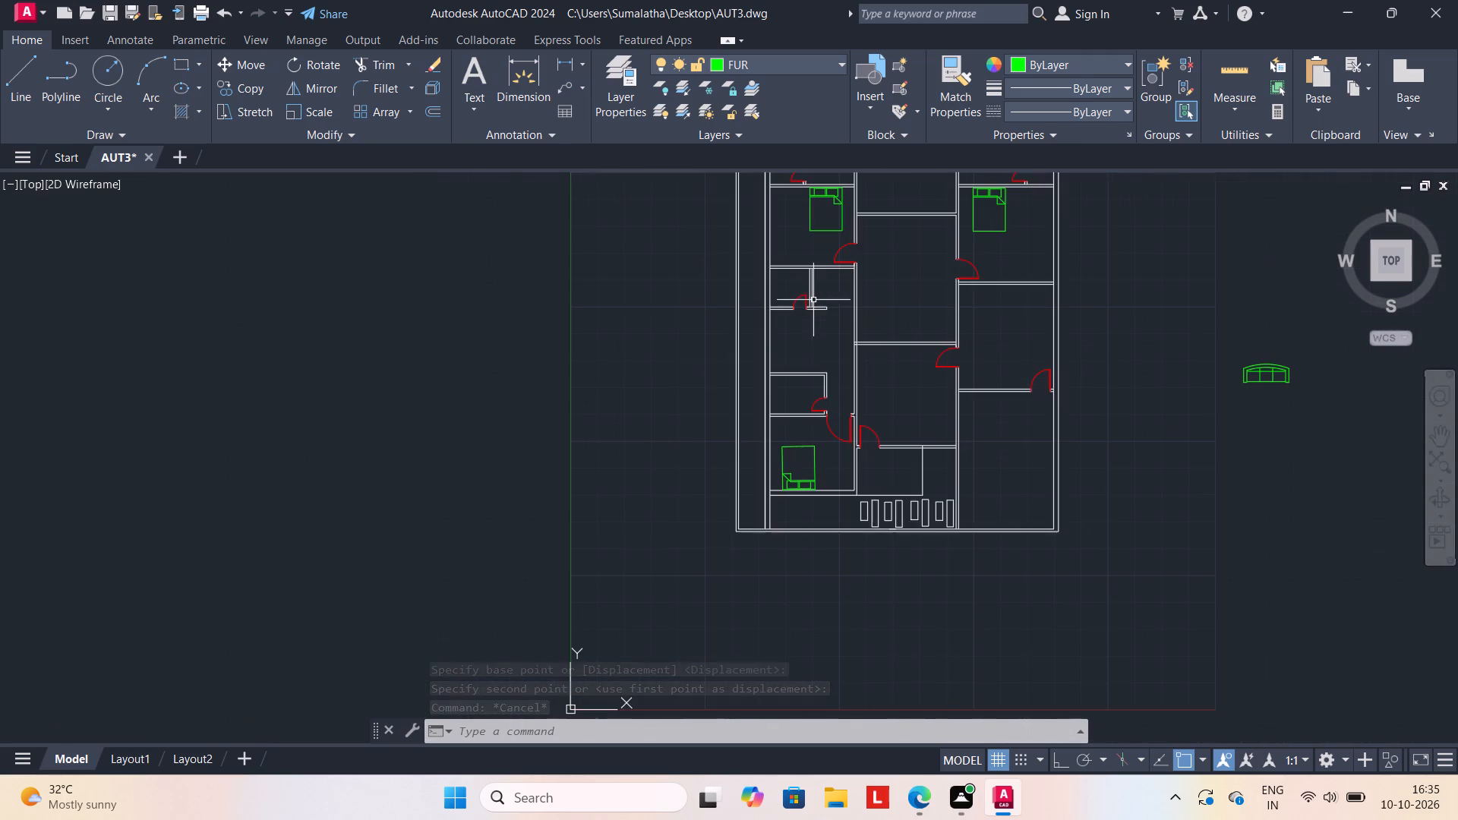
pyautogui.click(1272, 380)
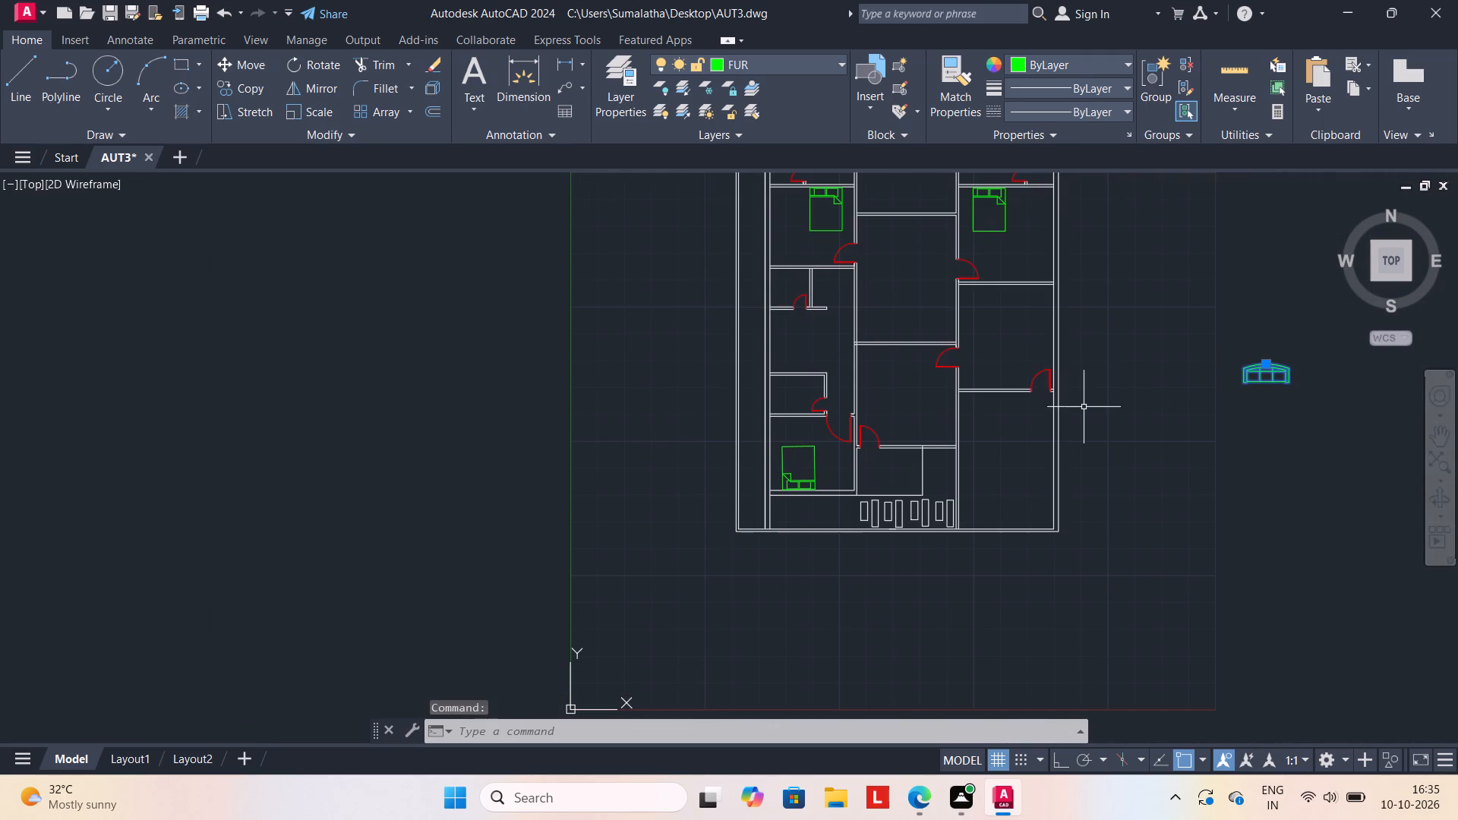
pyautogui.press('m')
pyautogui.press('Return')
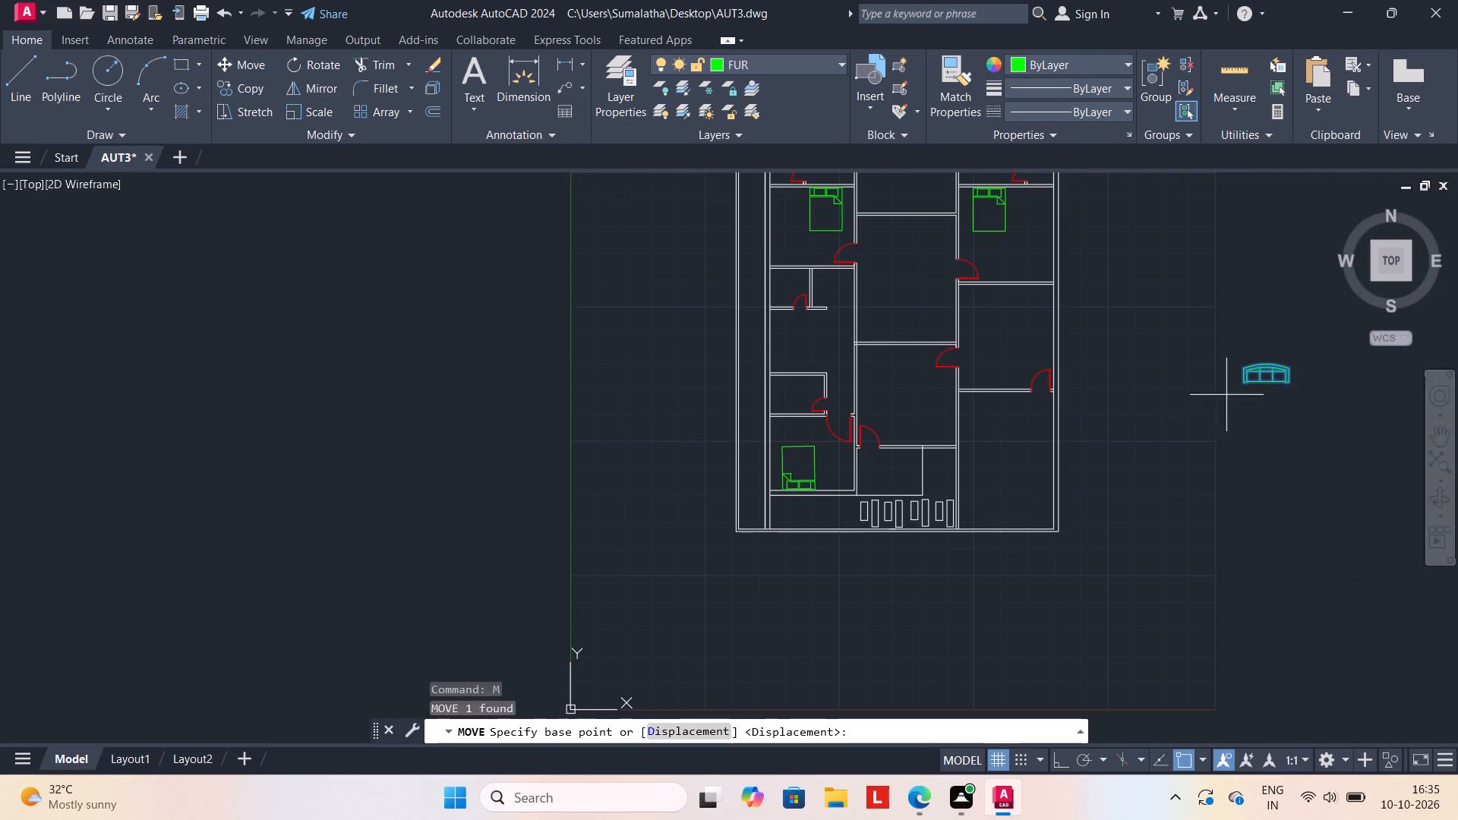
pyautogui.click(1265, 383)
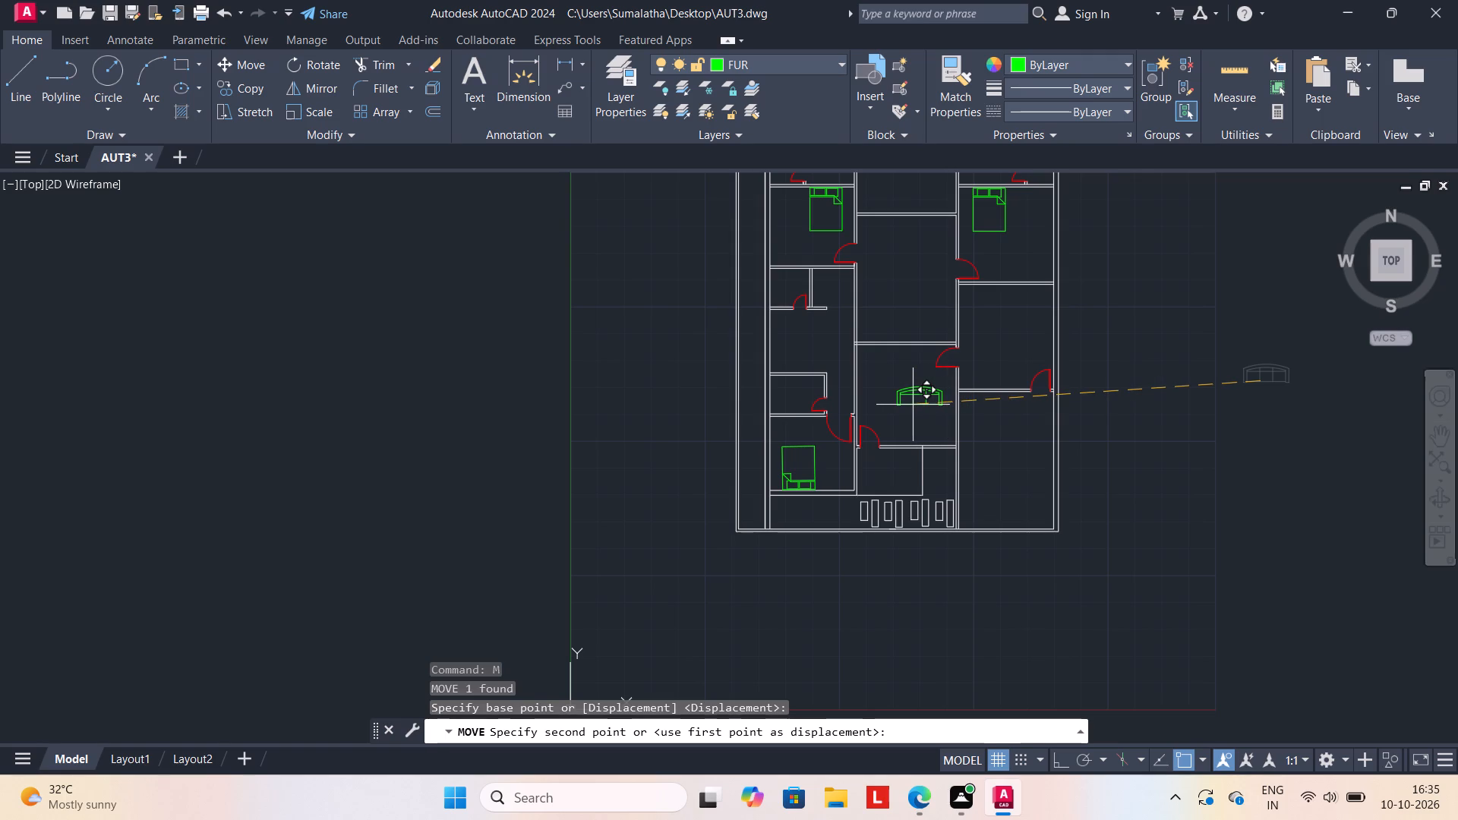
pyautogui.click(913, 405)
pyautogui.press('Escape')
pyautogui.press('Escape')
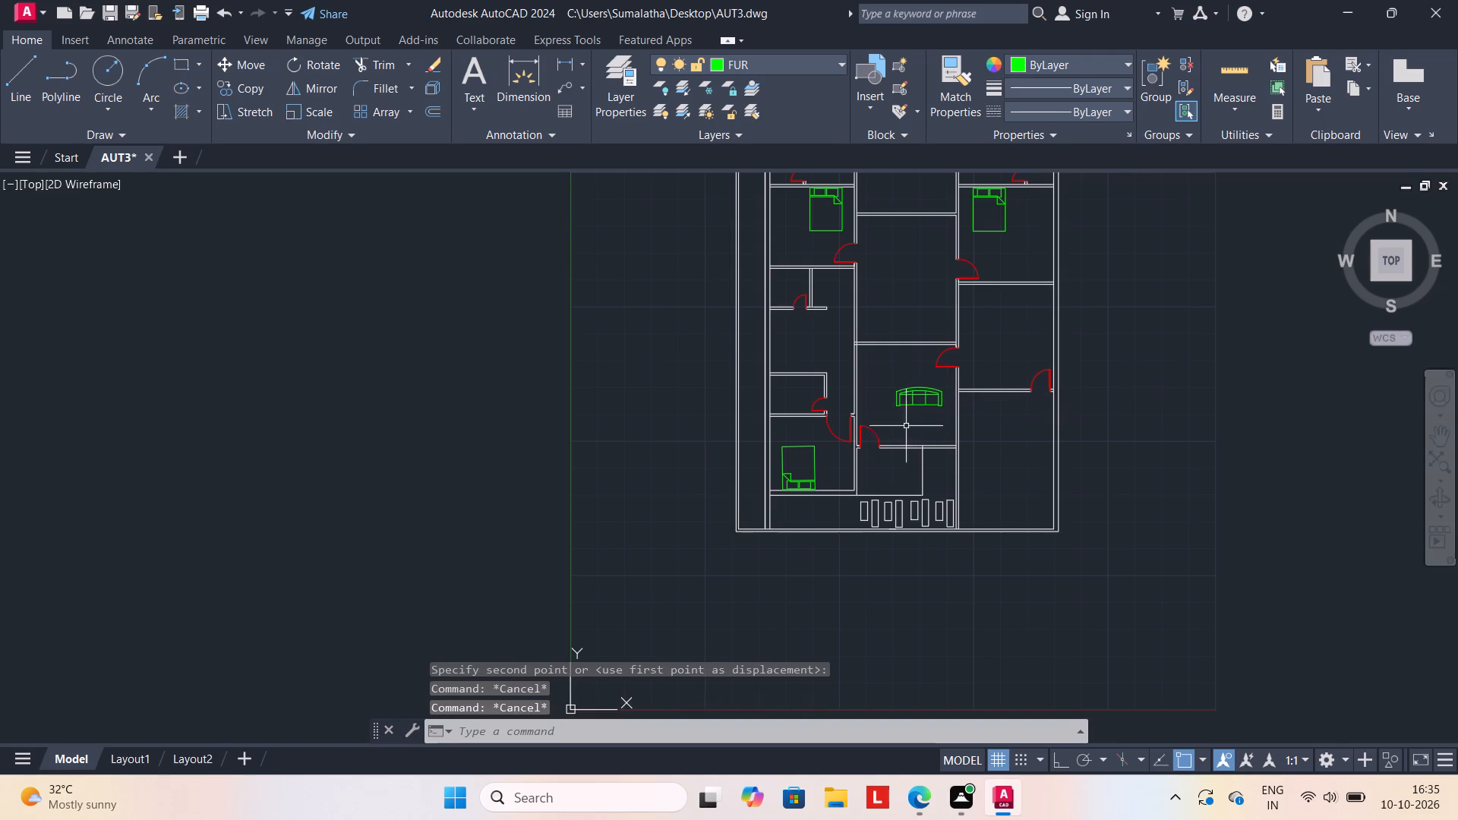
# Rotate the sofa about 271° around its front-edge midpoint so it faces west.
pyautogui.click(913, 404)
pyautogui.write('RO')
pyautogui.press('Return')
pyautogui.click(919, 402)
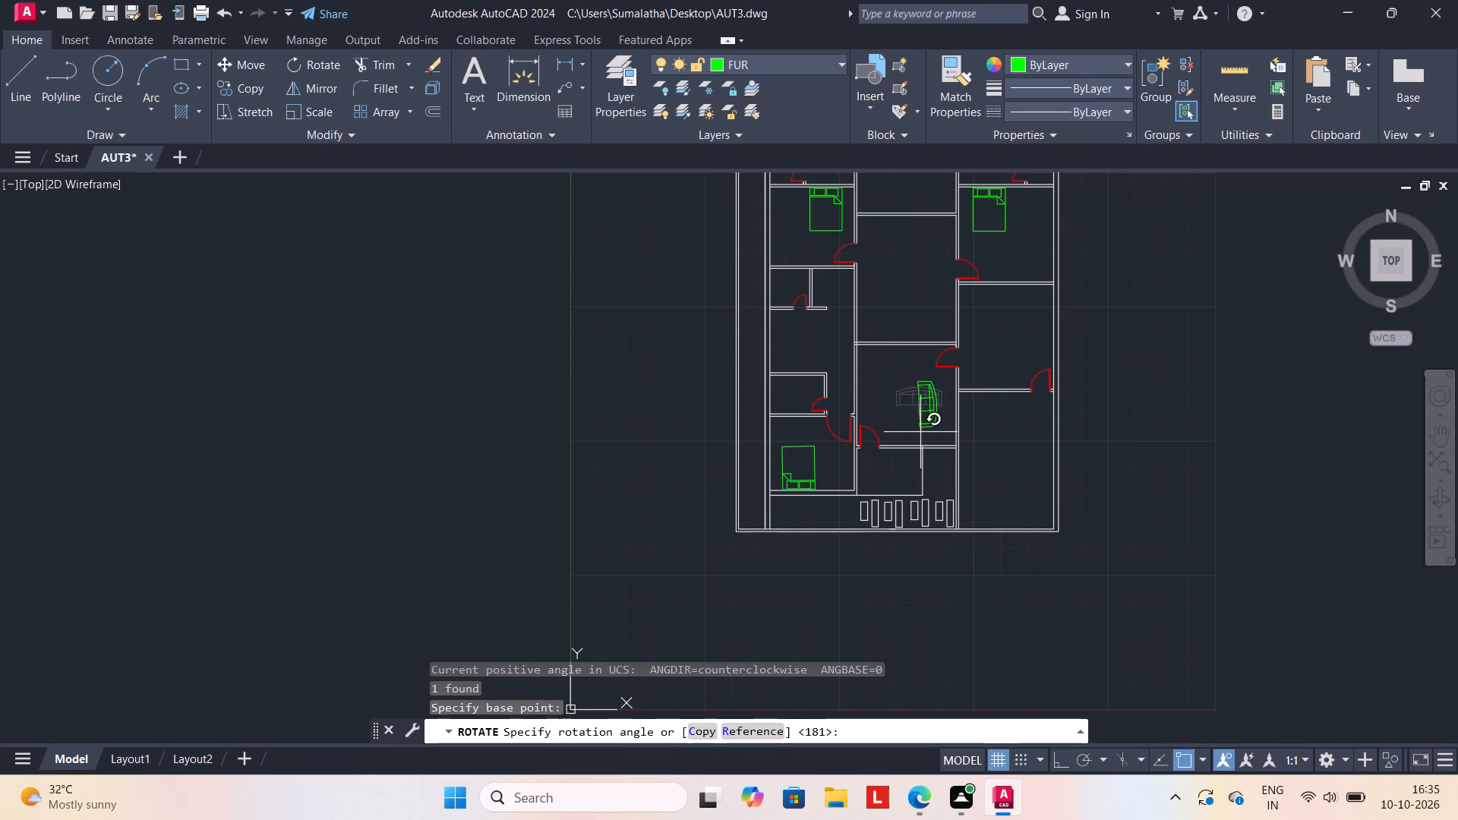
pyautogui.click(920, 432)
# Move the rotated sofa east so its back sits close to the room's east wall.
pyautogui.click(920, 414)
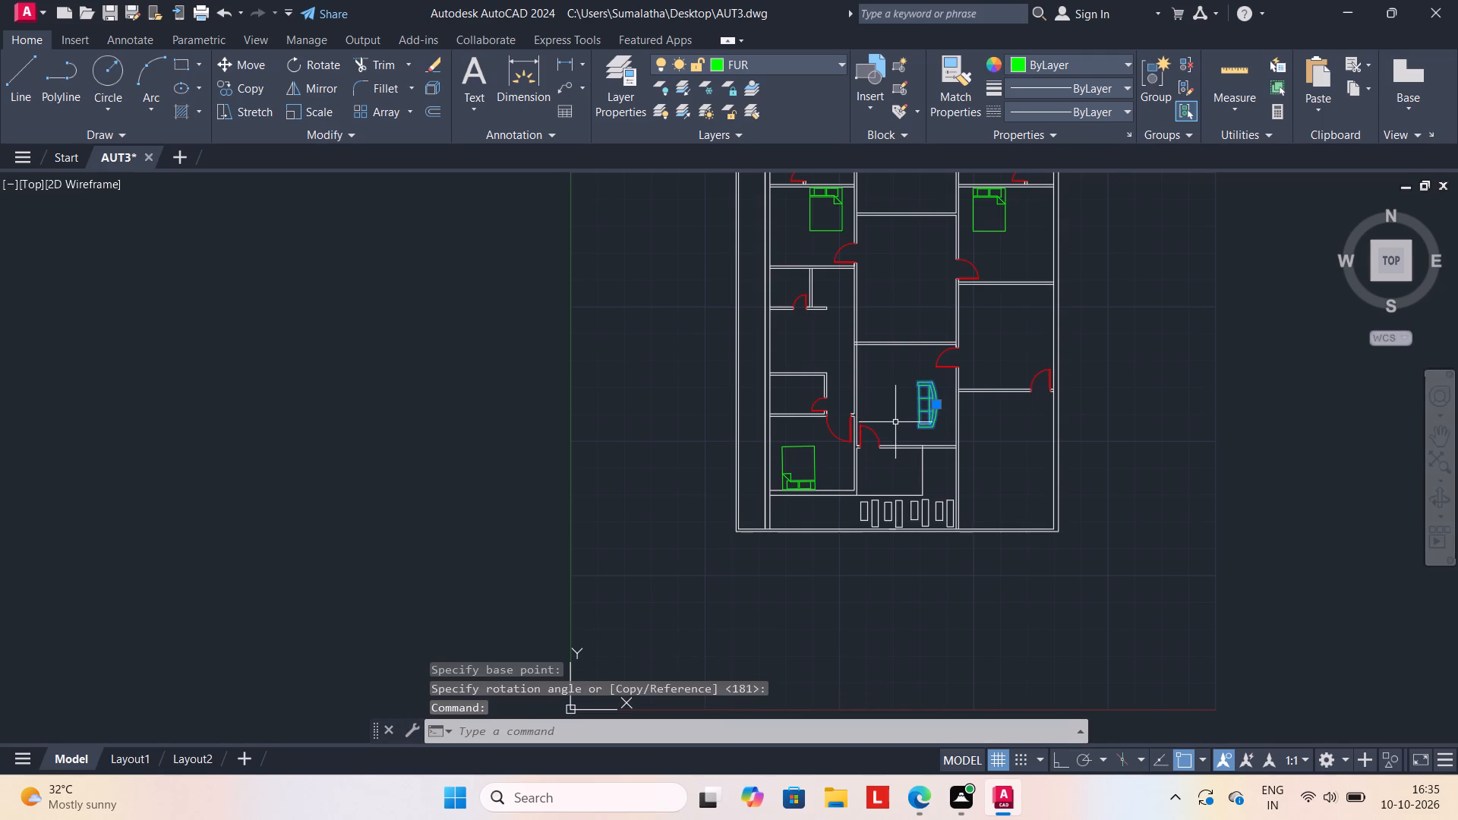
pyautogui.press('m')
pyautogui.press('Return')
pyautogui.scroll(1, 914, 429)
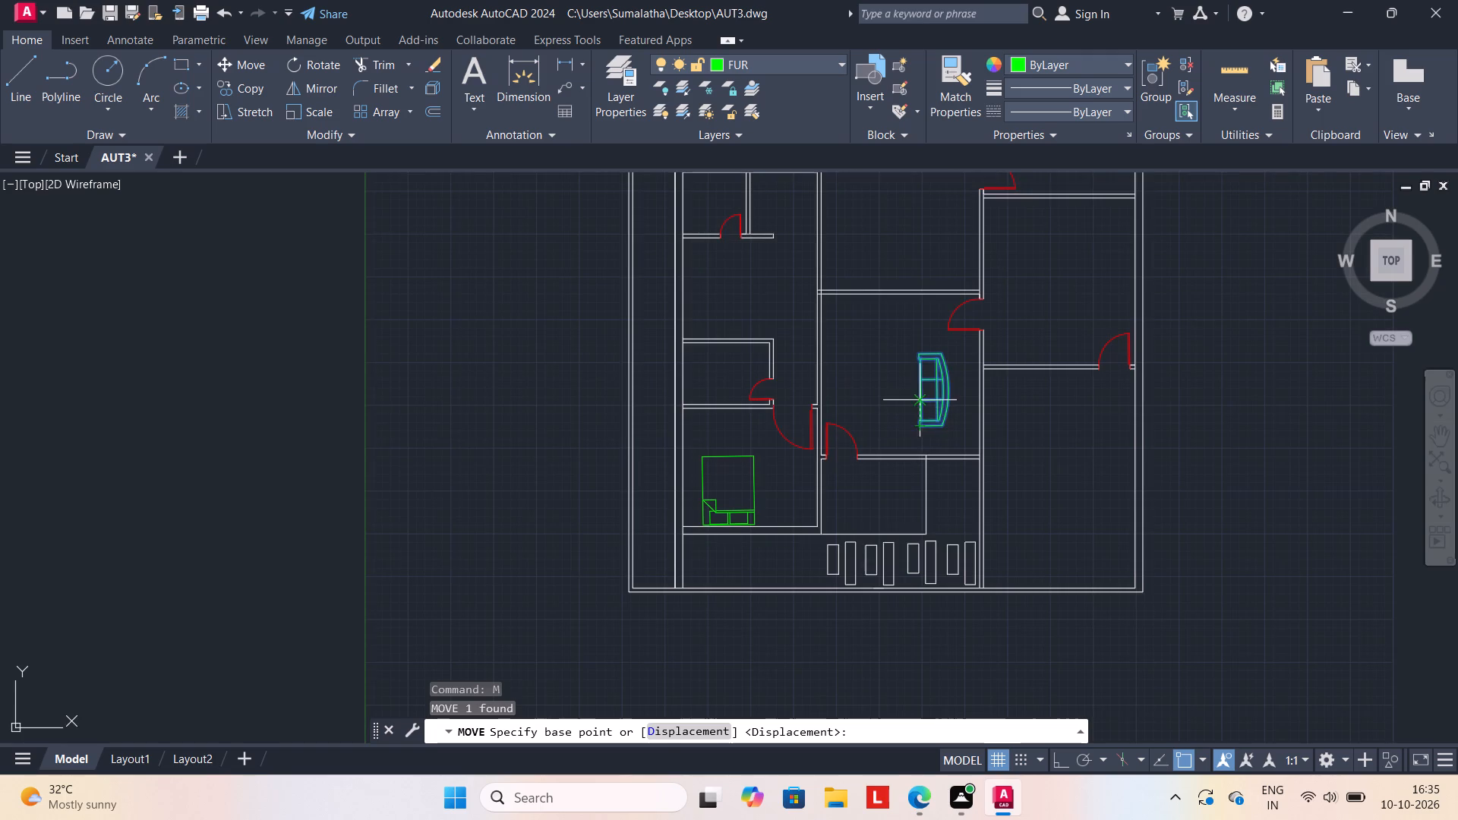
pyautogui.click(920, 399)
pyautogui.click(942, 408)
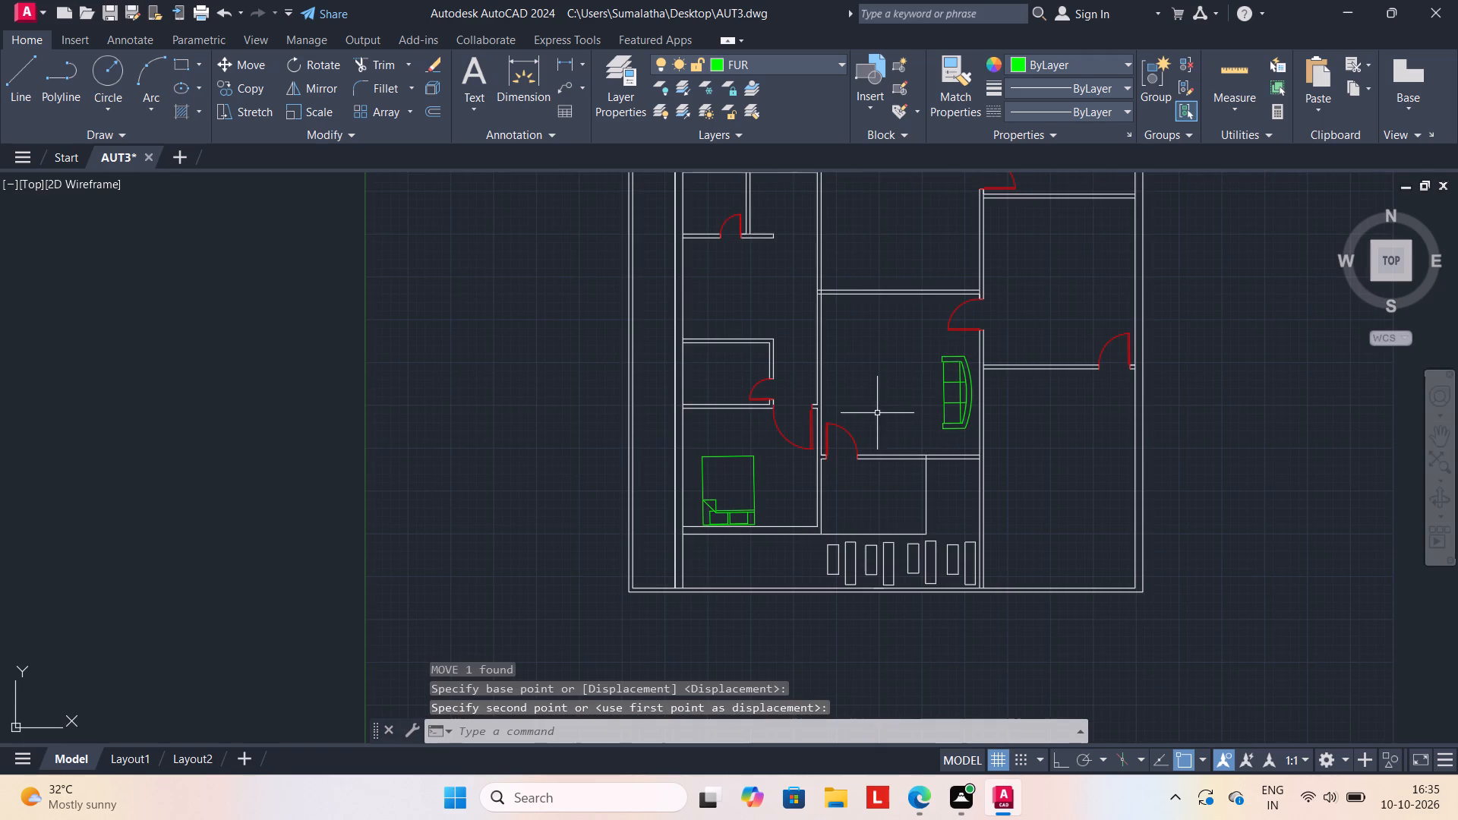
pyautogui.press('Escape')
# Draw a small circle as a round table west of the sofa, in the middle of the same room.
pyautogui.press('c')
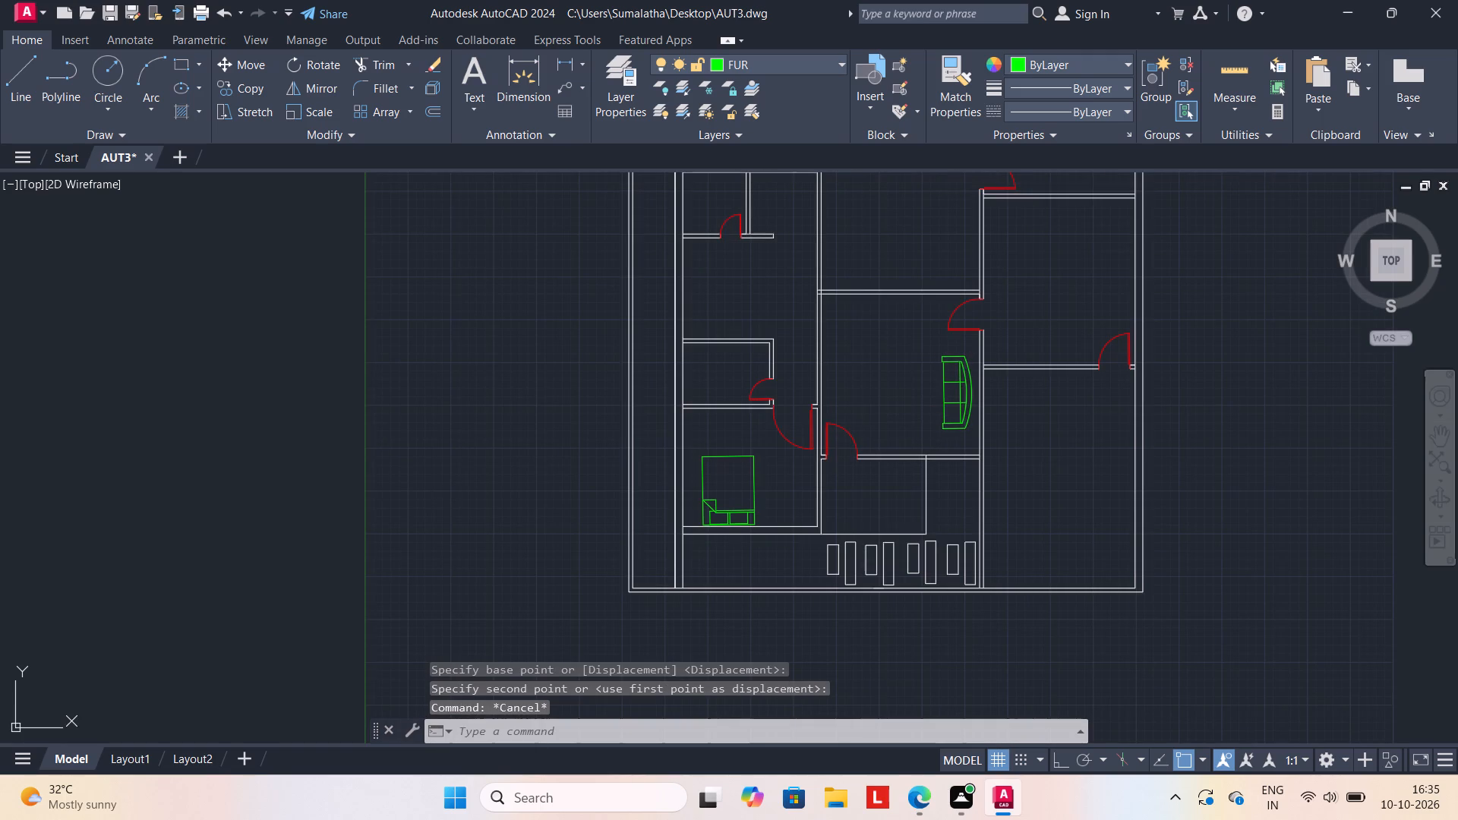
pyautogui.press('Return')
pyautogui.click(888, 399)
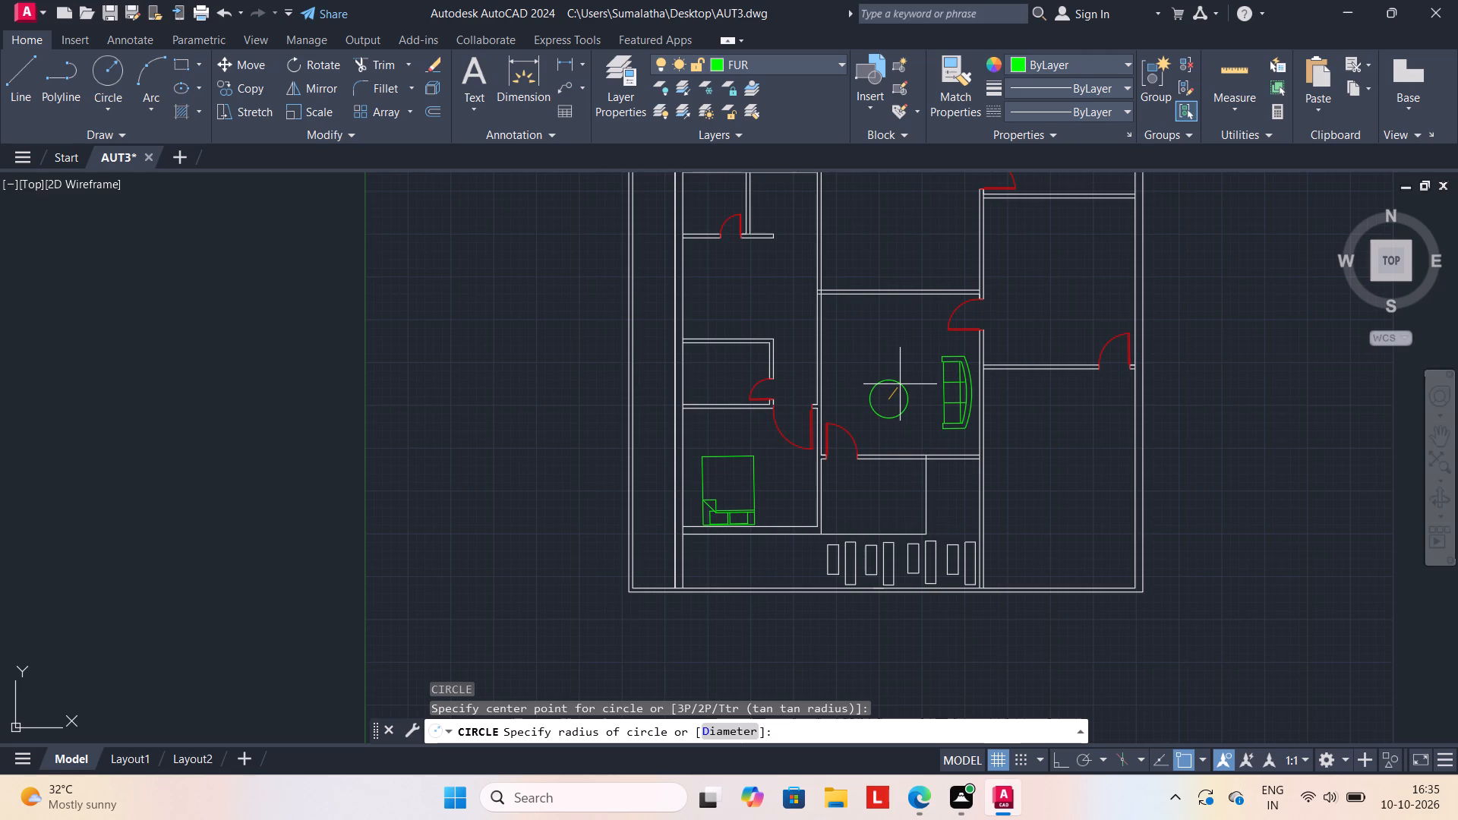
pyautogui.click(900, 384)
# Move the circle east by about half its width, closer to the sofa's front edge.
pyautogui.click(893, 418)
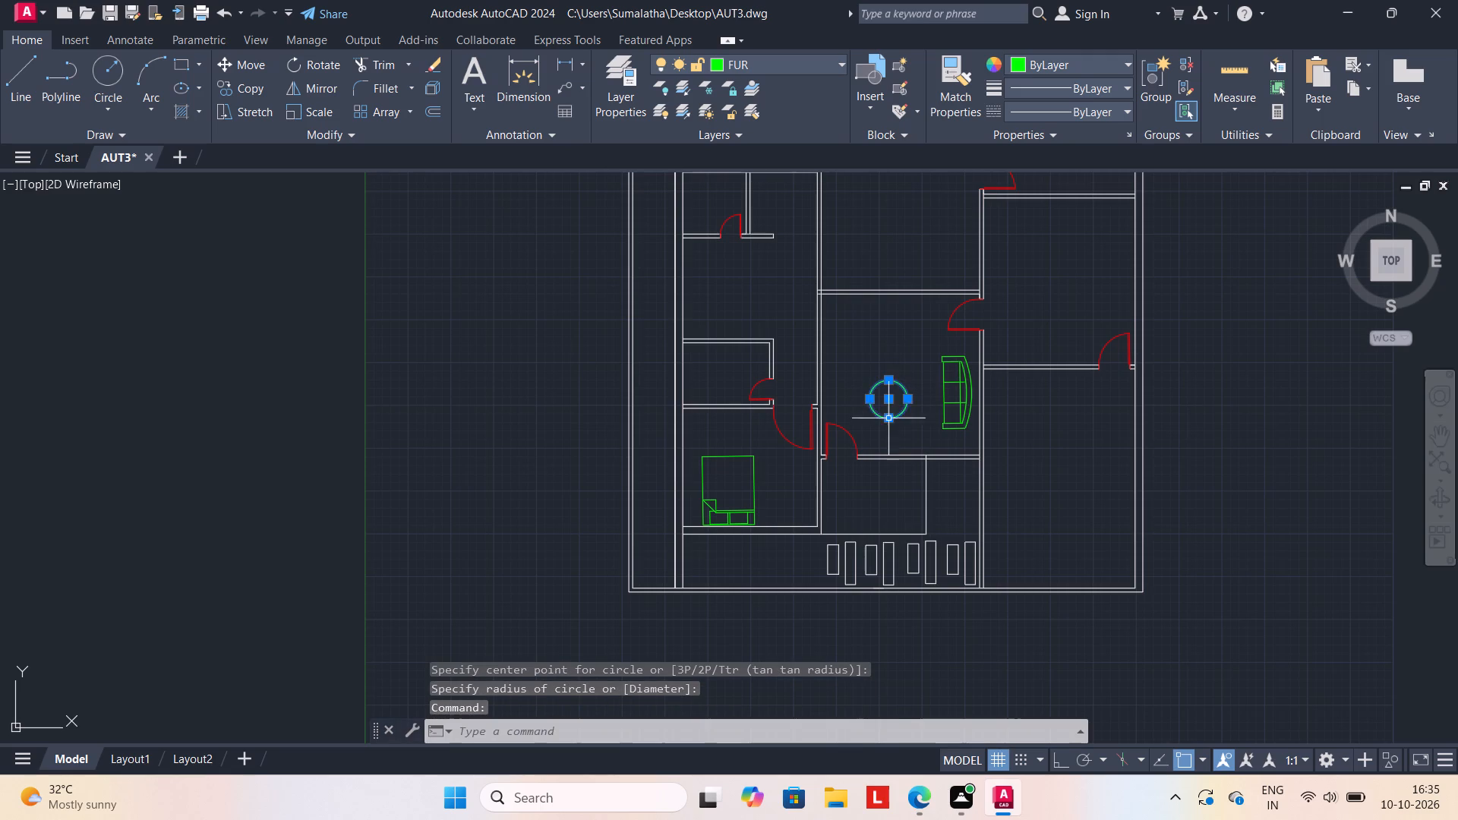
pyautogui.press('m')
pyautogui.press('Return')
pyautogui.click(887, 390)
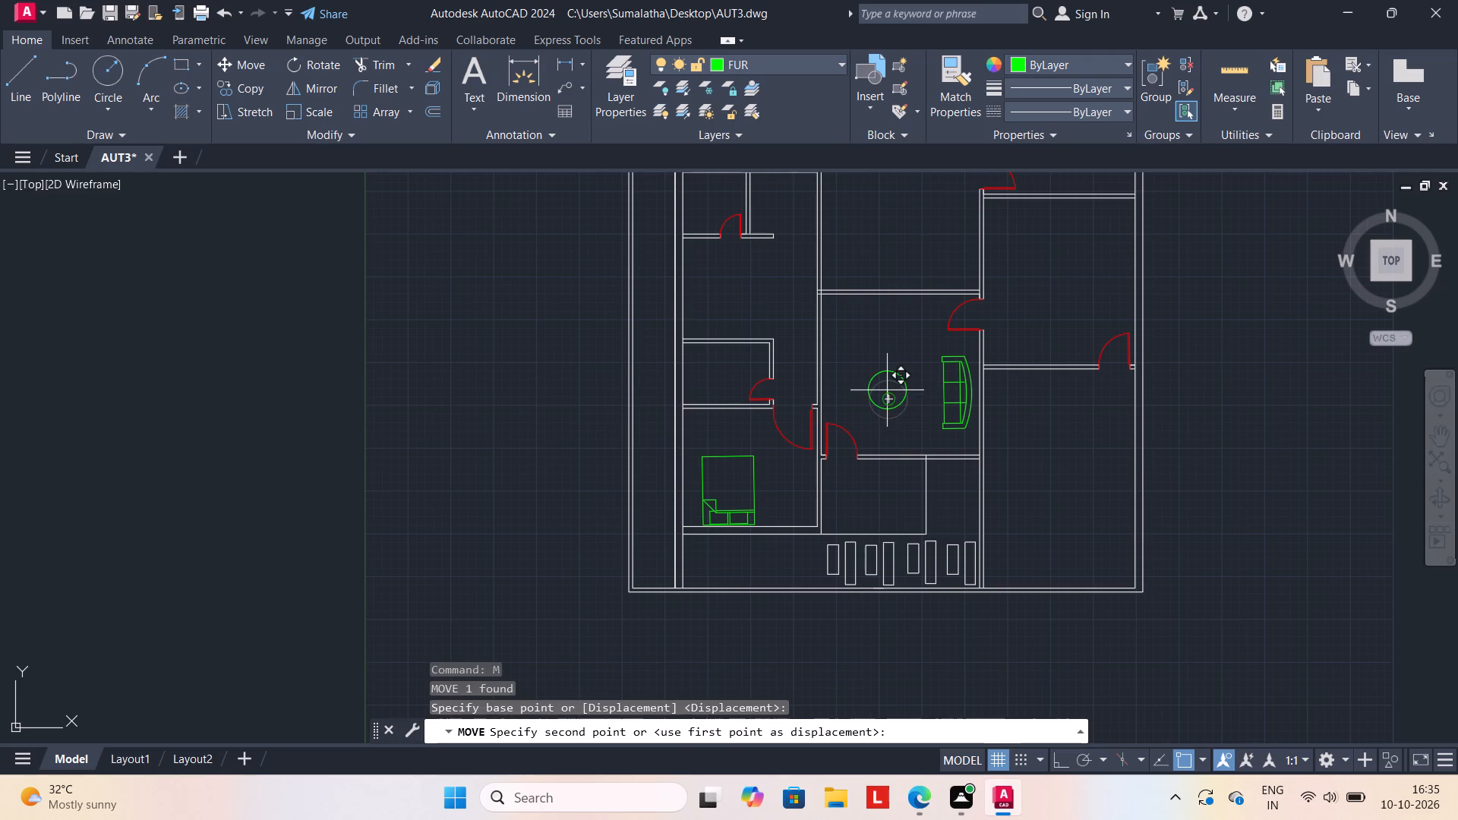
pyautogui.click(899, 390)
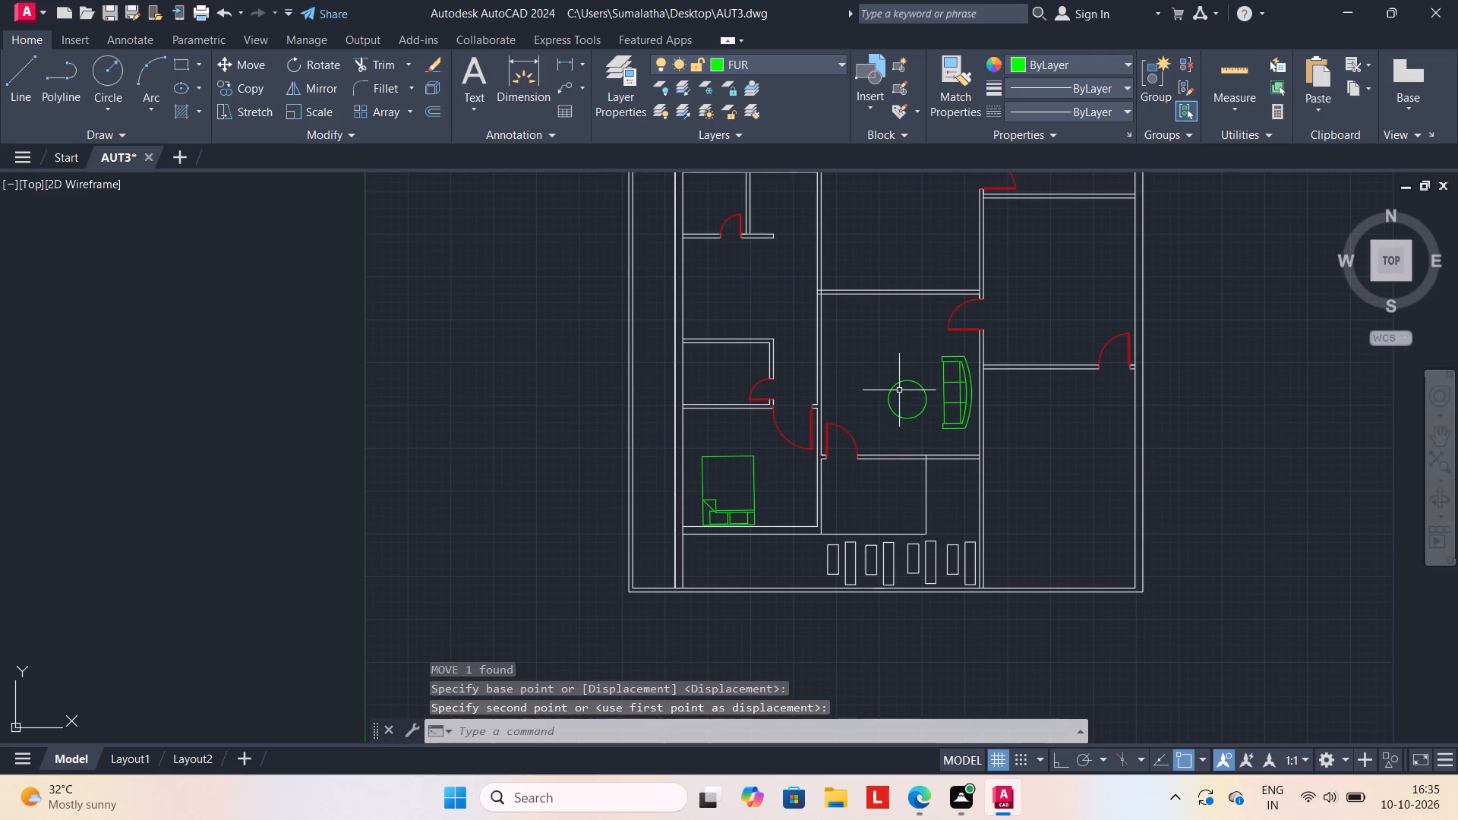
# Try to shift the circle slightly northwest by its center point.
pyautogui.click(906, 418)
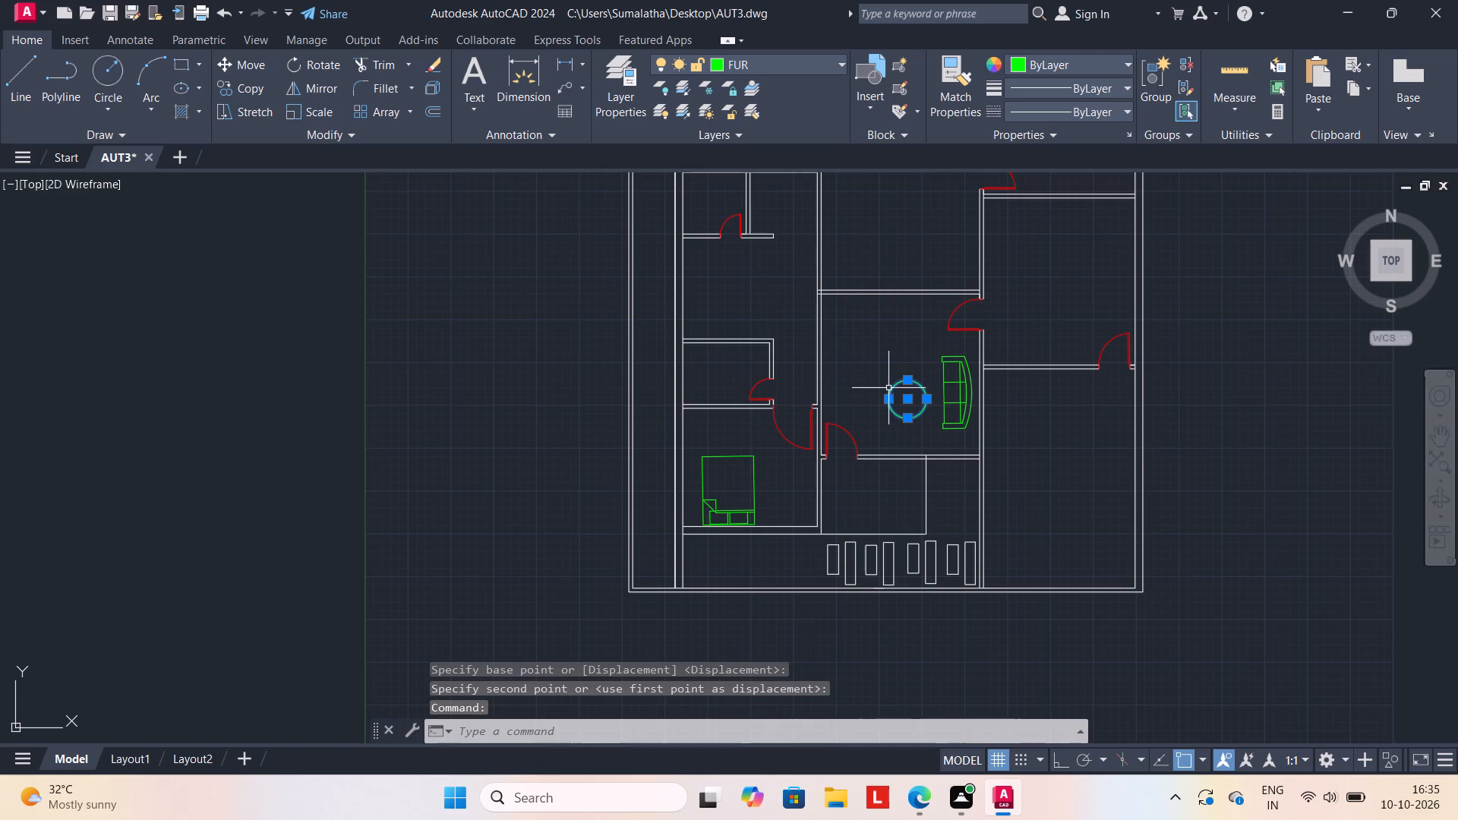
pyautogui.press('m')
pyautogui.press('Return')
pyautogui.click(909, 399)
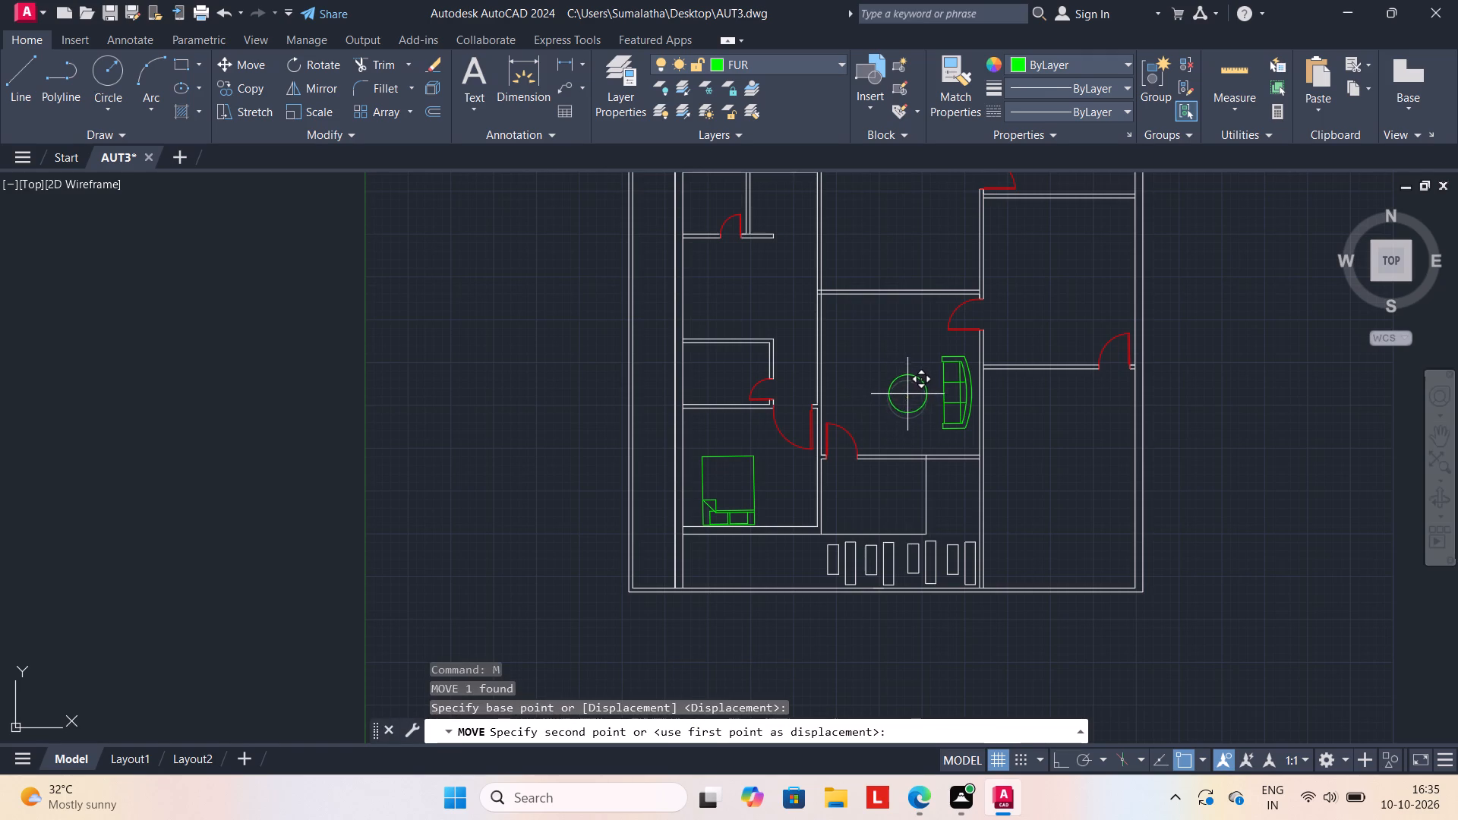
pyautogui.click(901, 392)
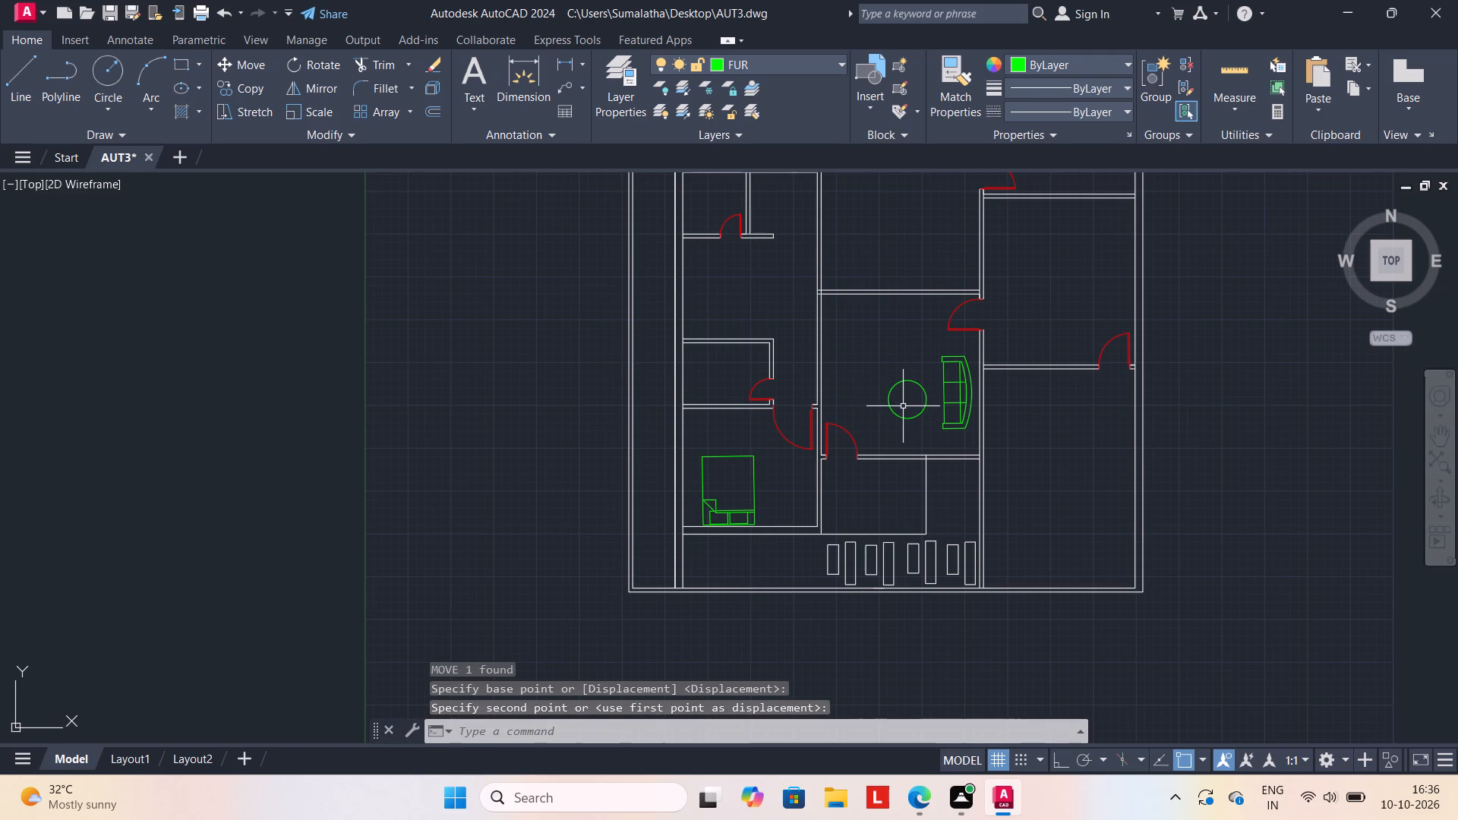
# Move the circle north by about its radius, keeping it in front of the sofa.
pyautogui.click(901, 416)
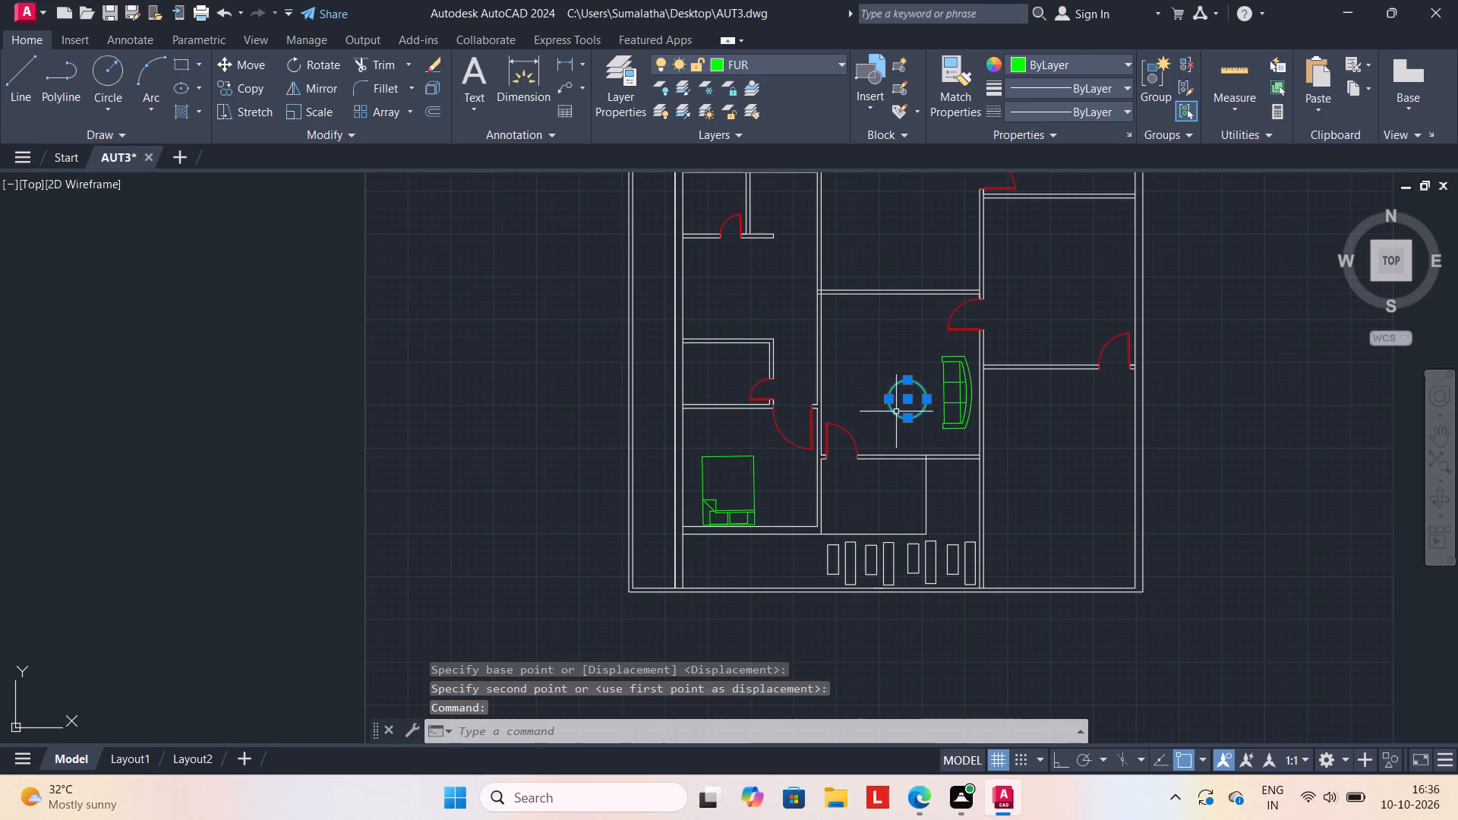
pyautogui.press('m')
pyautogui.press('Return')
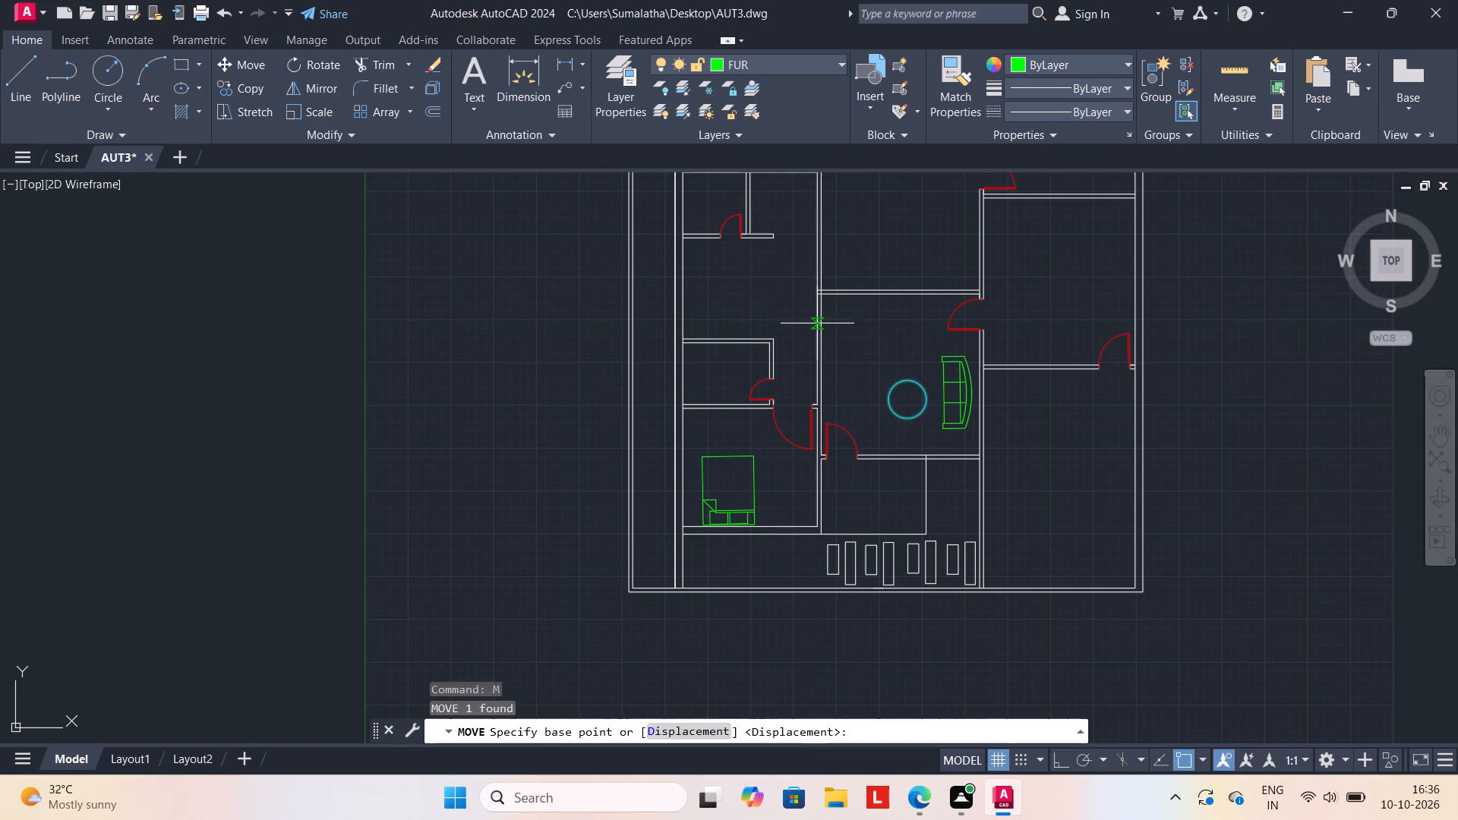
pyautogui.click(904, 396)
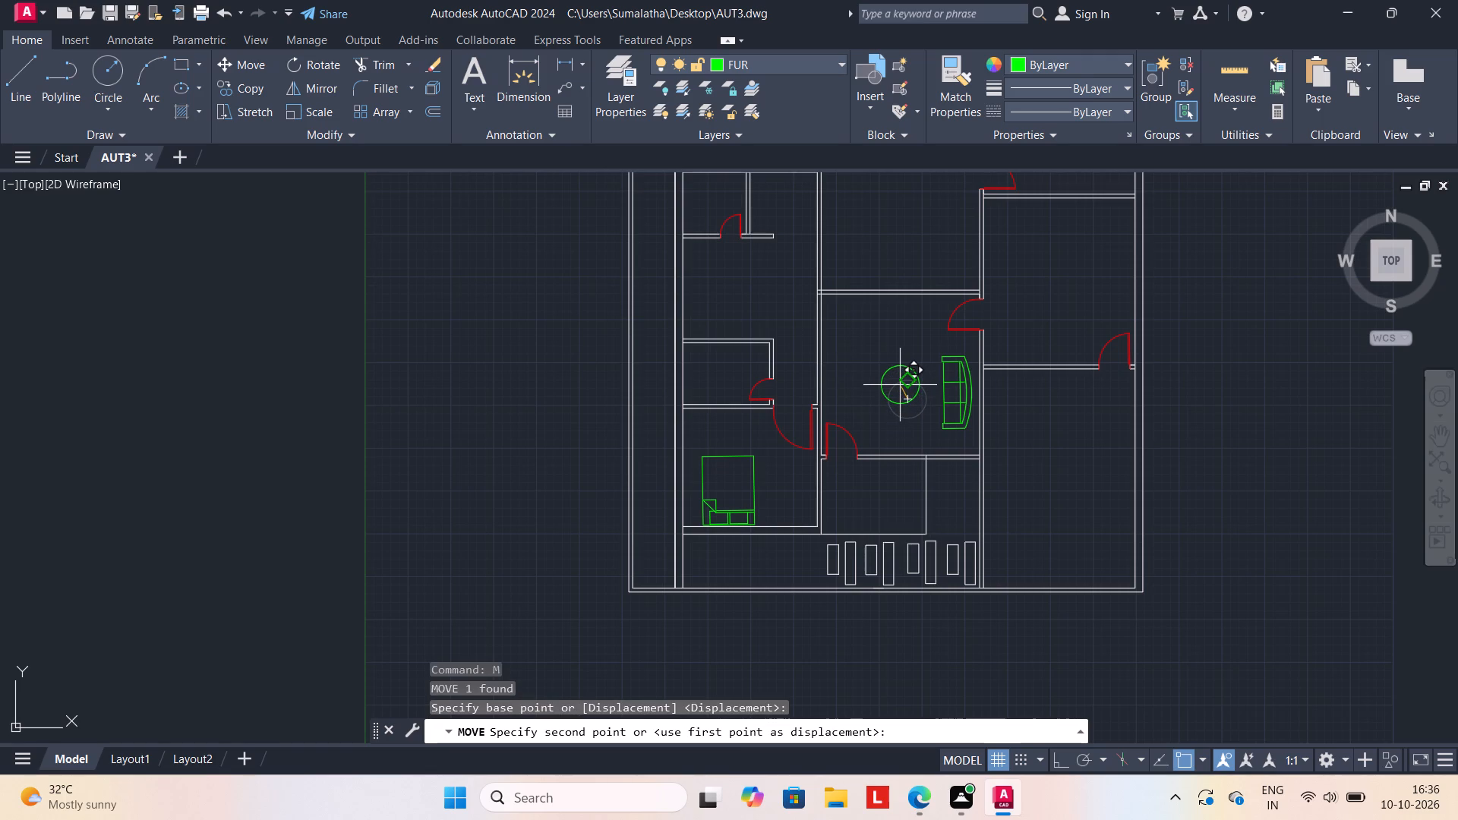
pyautogui.click(898, 388)
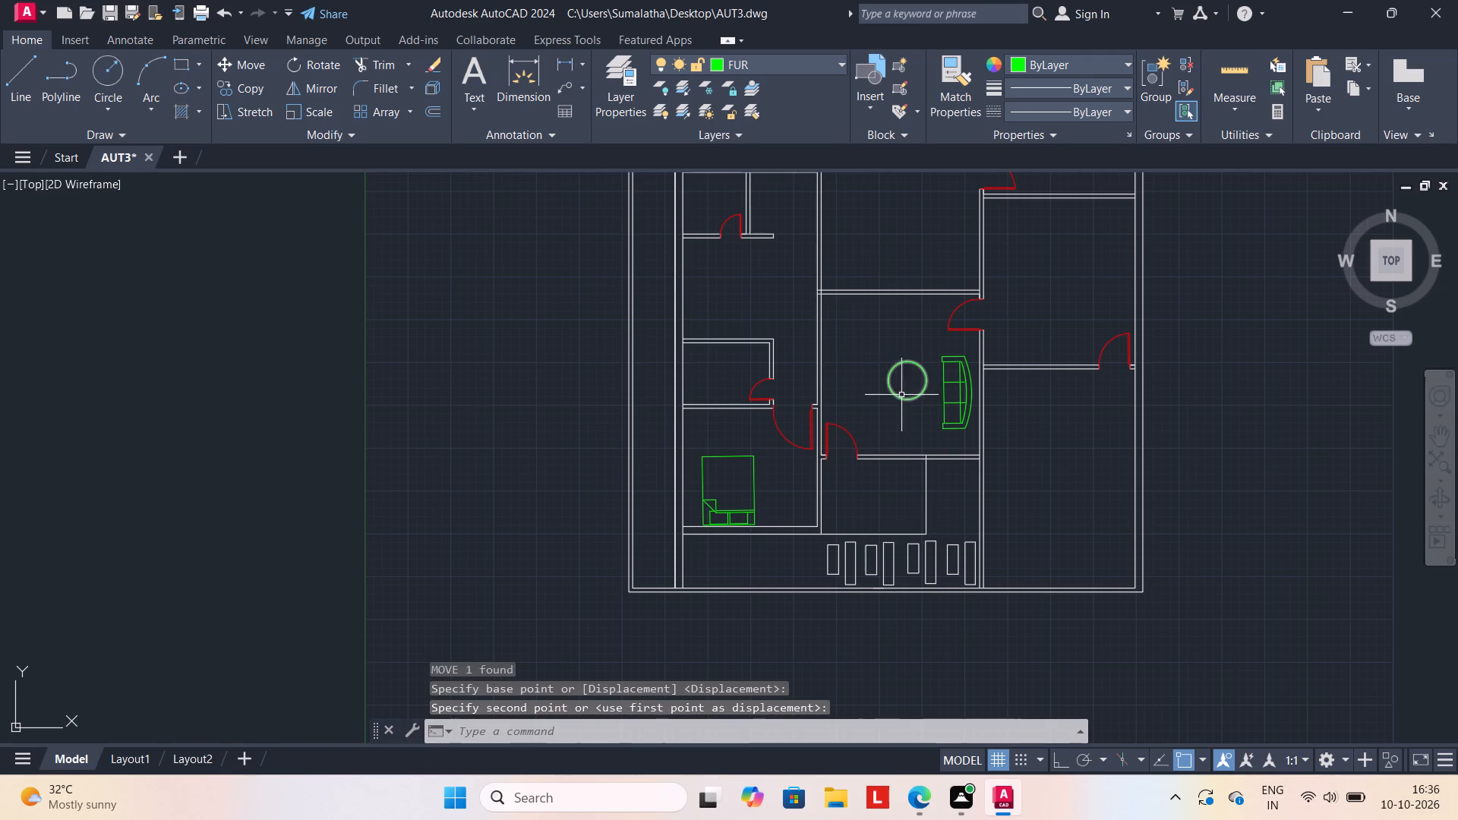
# Move the sofa slightly north along the east wall to line up with the round table.
pyautogui.click(946, 408)
pyautogui.press('m')
pyautogui.press('Return')
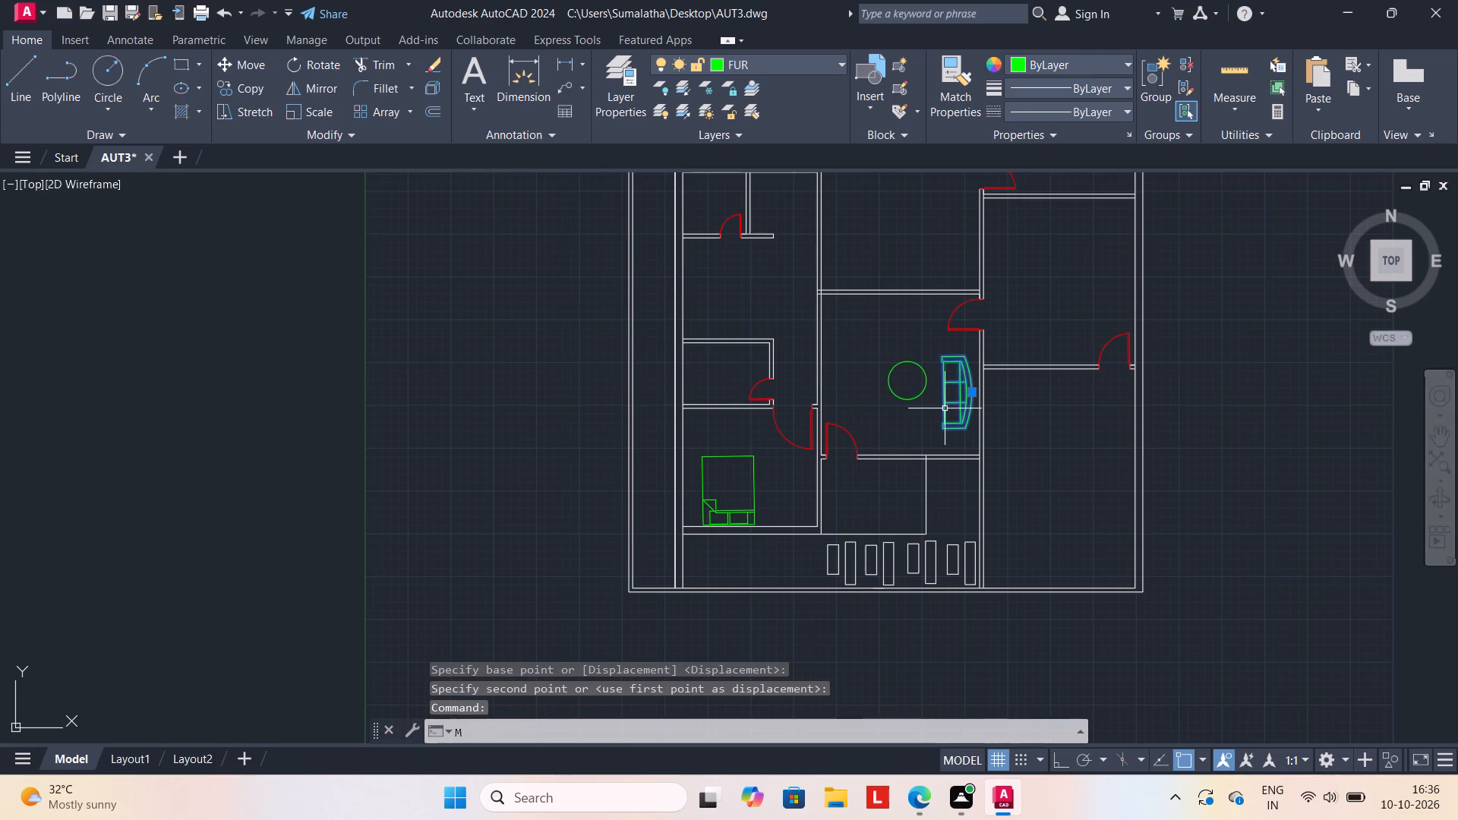
pyautogui.click(951, 402)
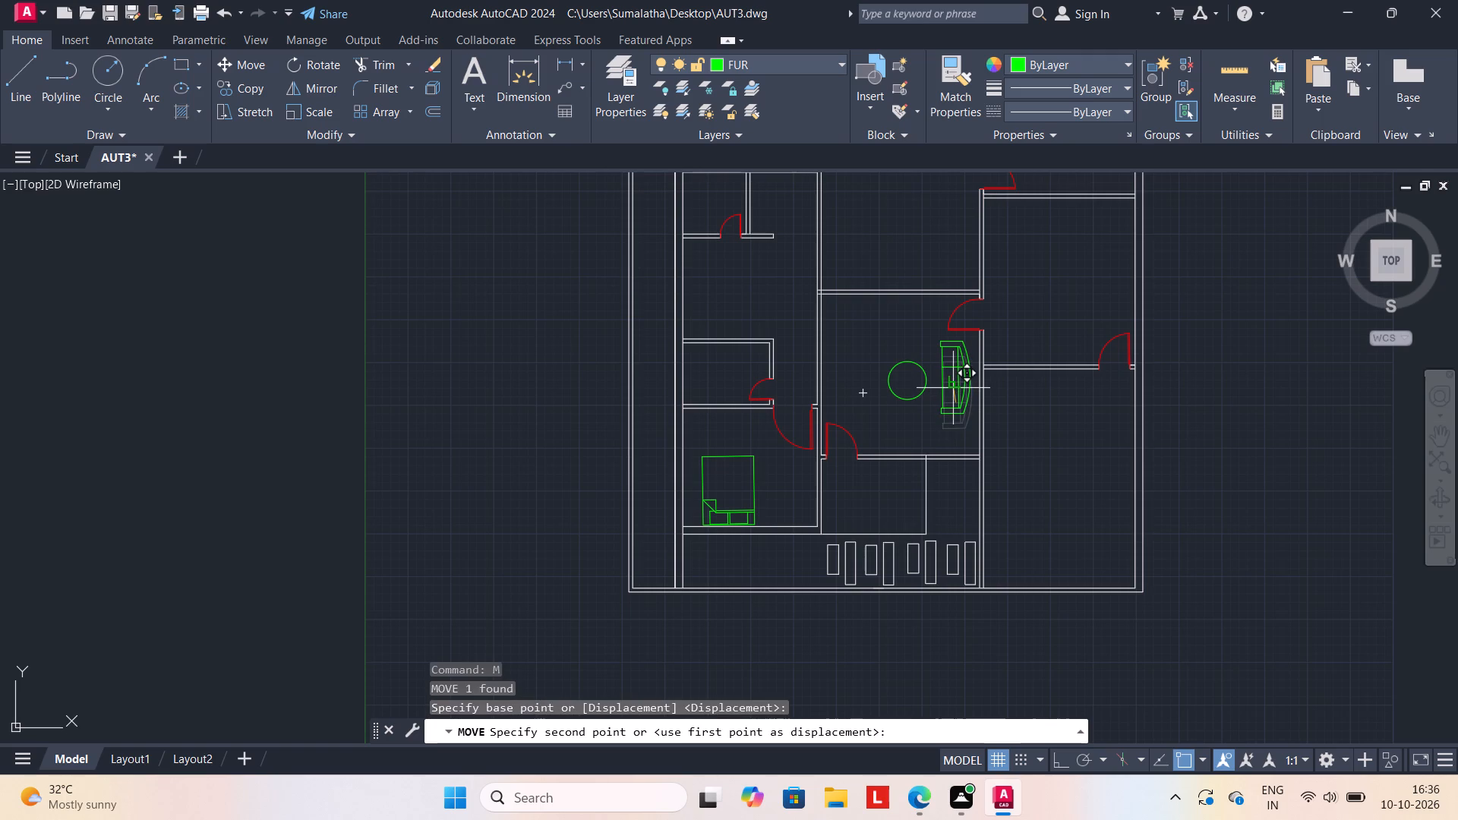
pyautogui.click(953, 388)
# Insert the Dining Set - 36 x 72 in. block from DesignCenter outside the plan's southeast corner.
pyautogui.scroll(-1, 1035, 459)
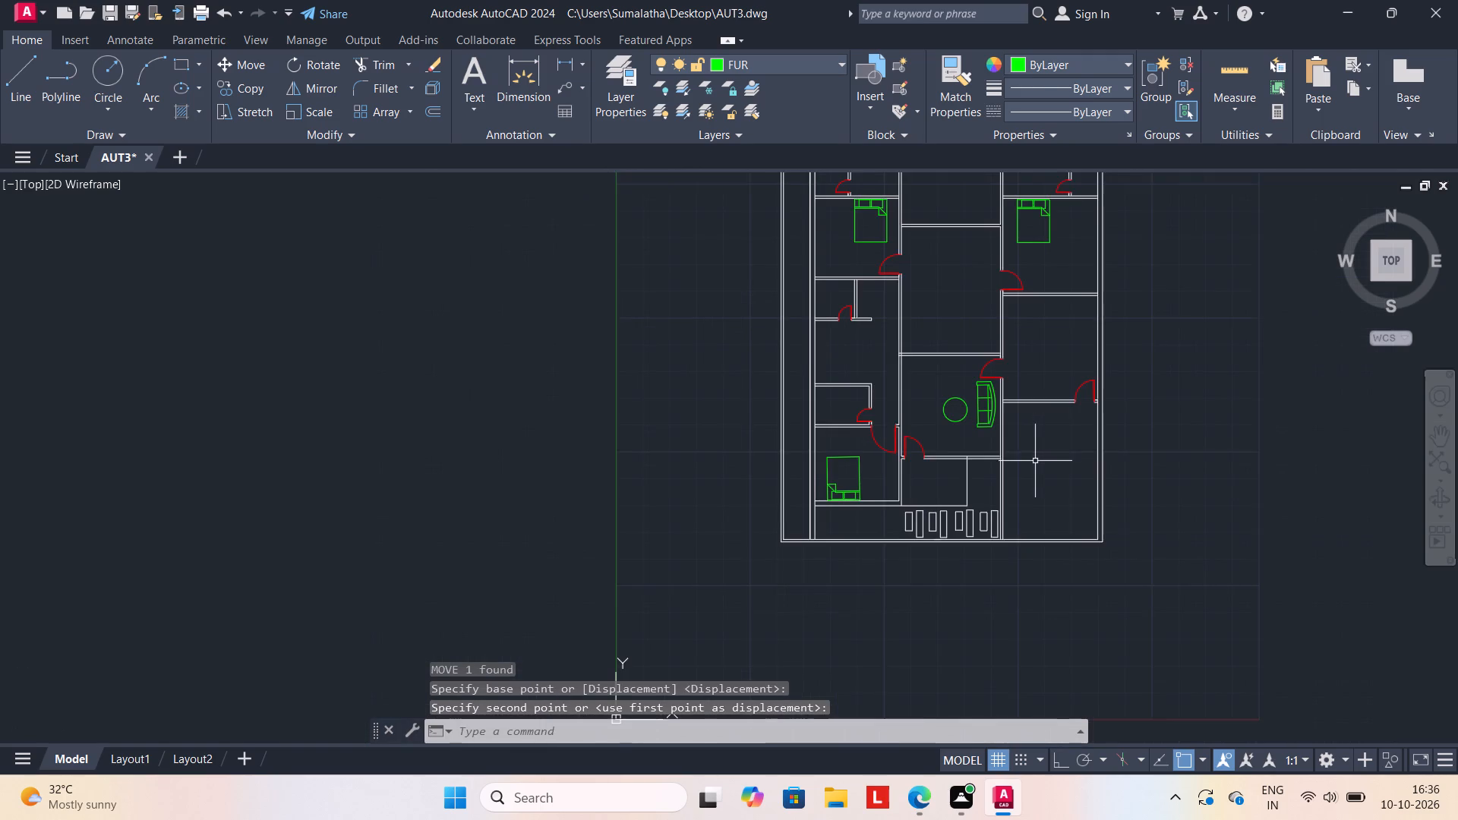
pyautogui.moveTo(1035, 461); pyautogui.dragTo(980, 478, button='middle')
pyautogui.press('Escape')
pyautogui.scroll(-1, 959, 462)
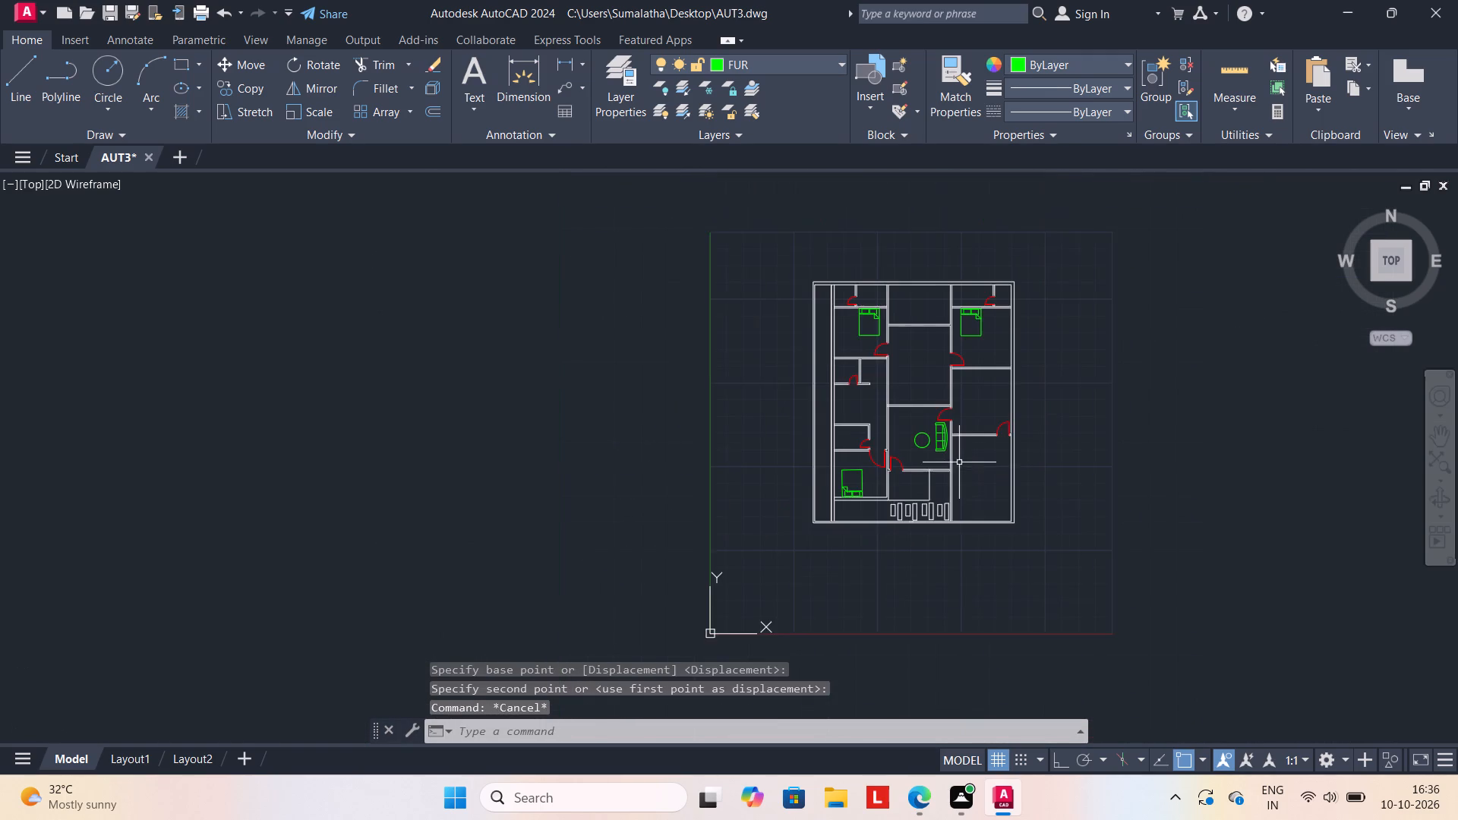
pyautogui.moveTo(958, 462); pyautogui.dragTo(908, 492, button='middle')
pyautogui.scroll(1, 888, 478)
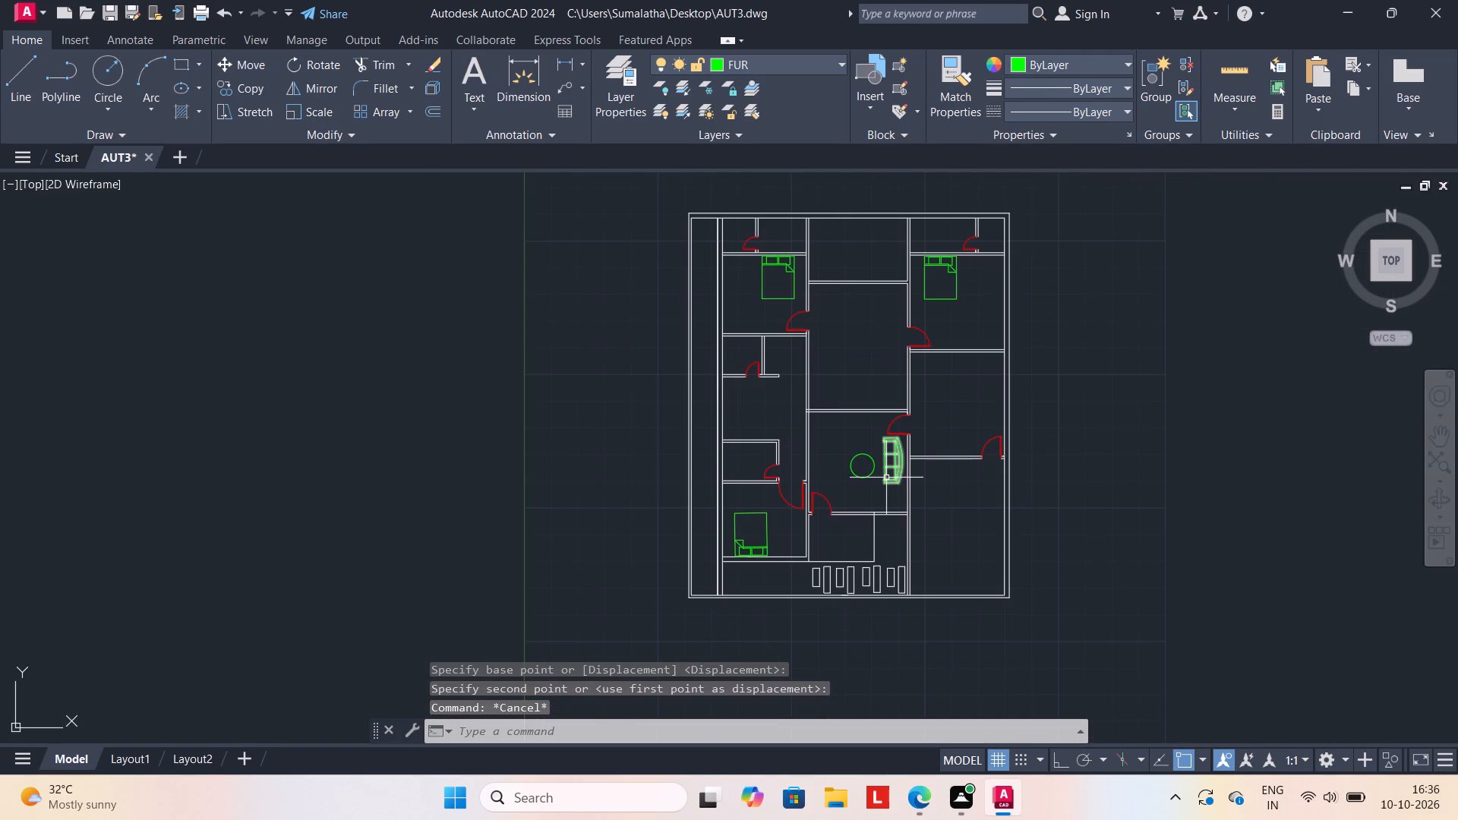
pyautogui.hotkey('ctrl', '2')
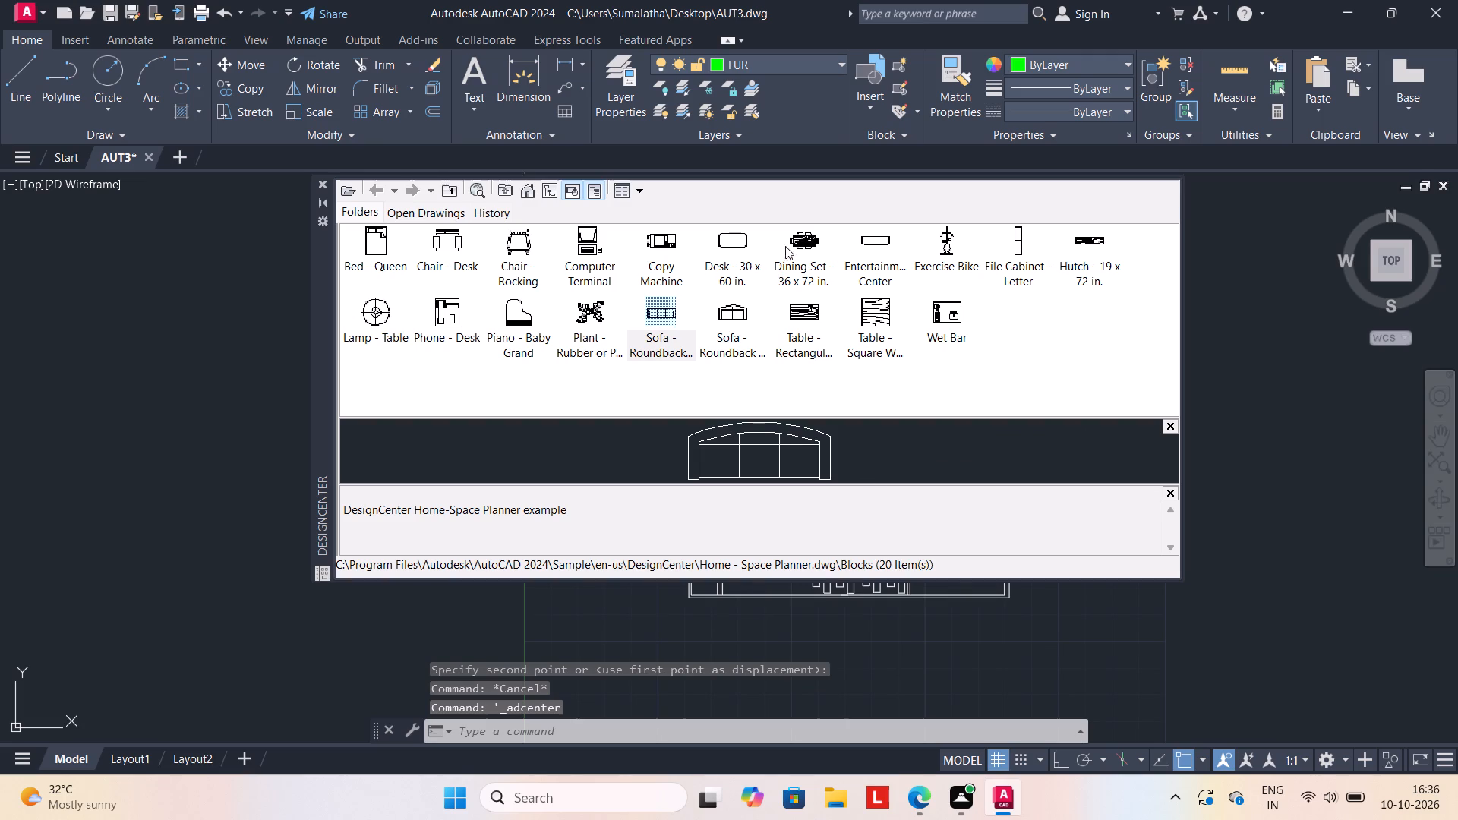
pyautogui.moveTo(791, 238); pyautogui.dragTo(1098, 614)
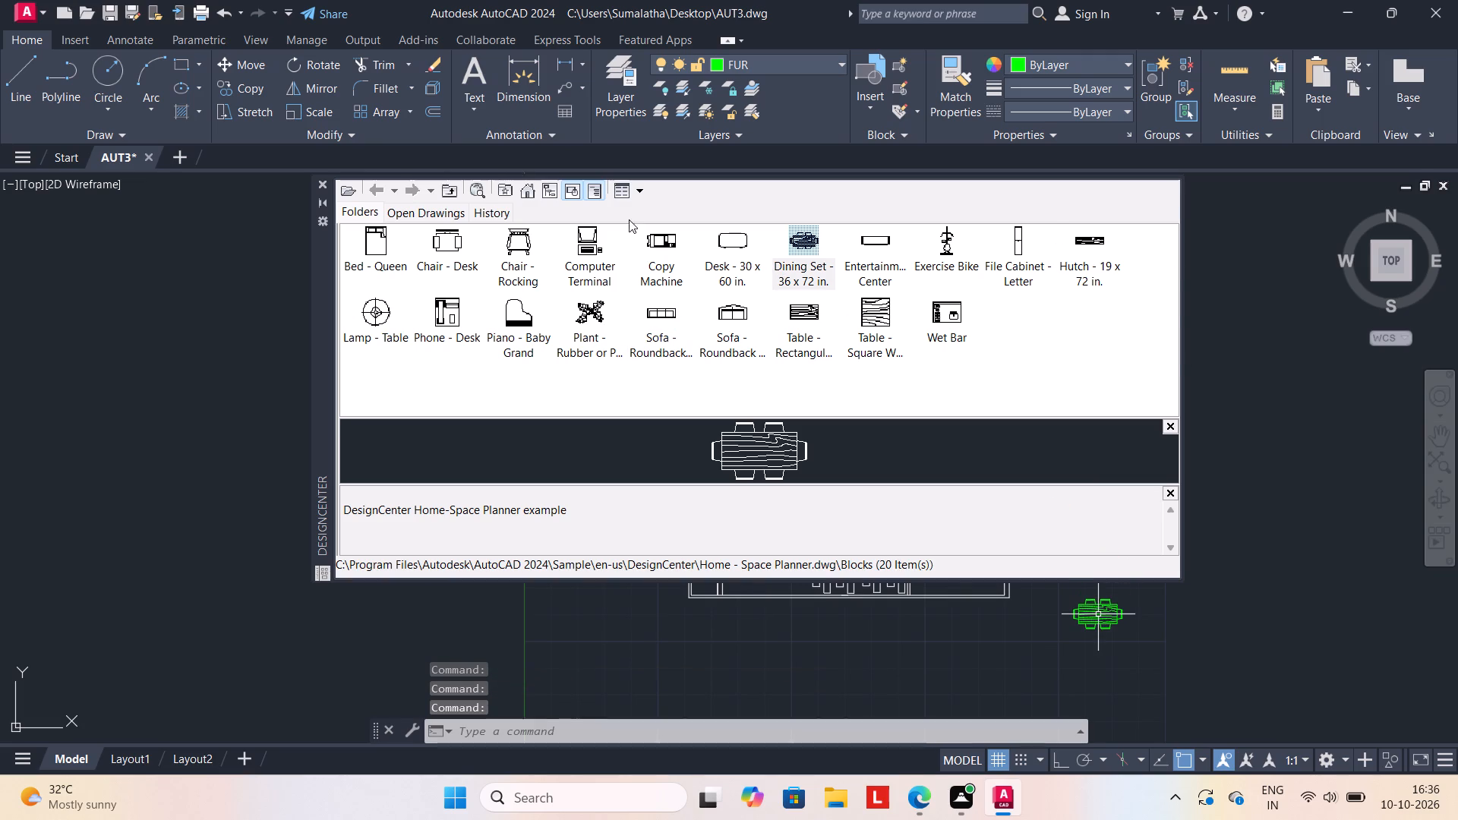
pyautogui.click(321, 184)
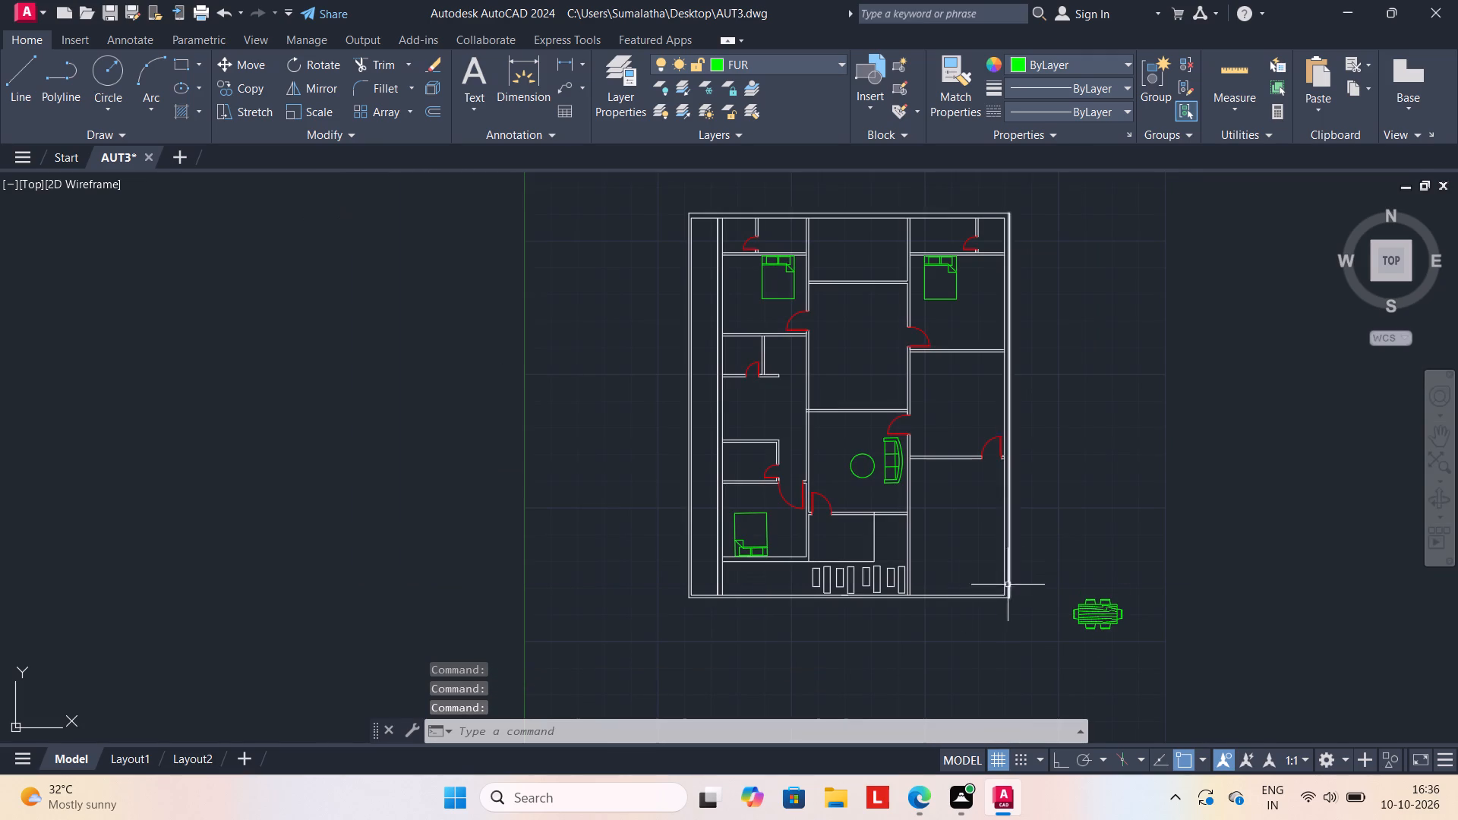
# Move the dining set into the large central room directly north of the sofa's room.
pyautogui.click(1085, 607)
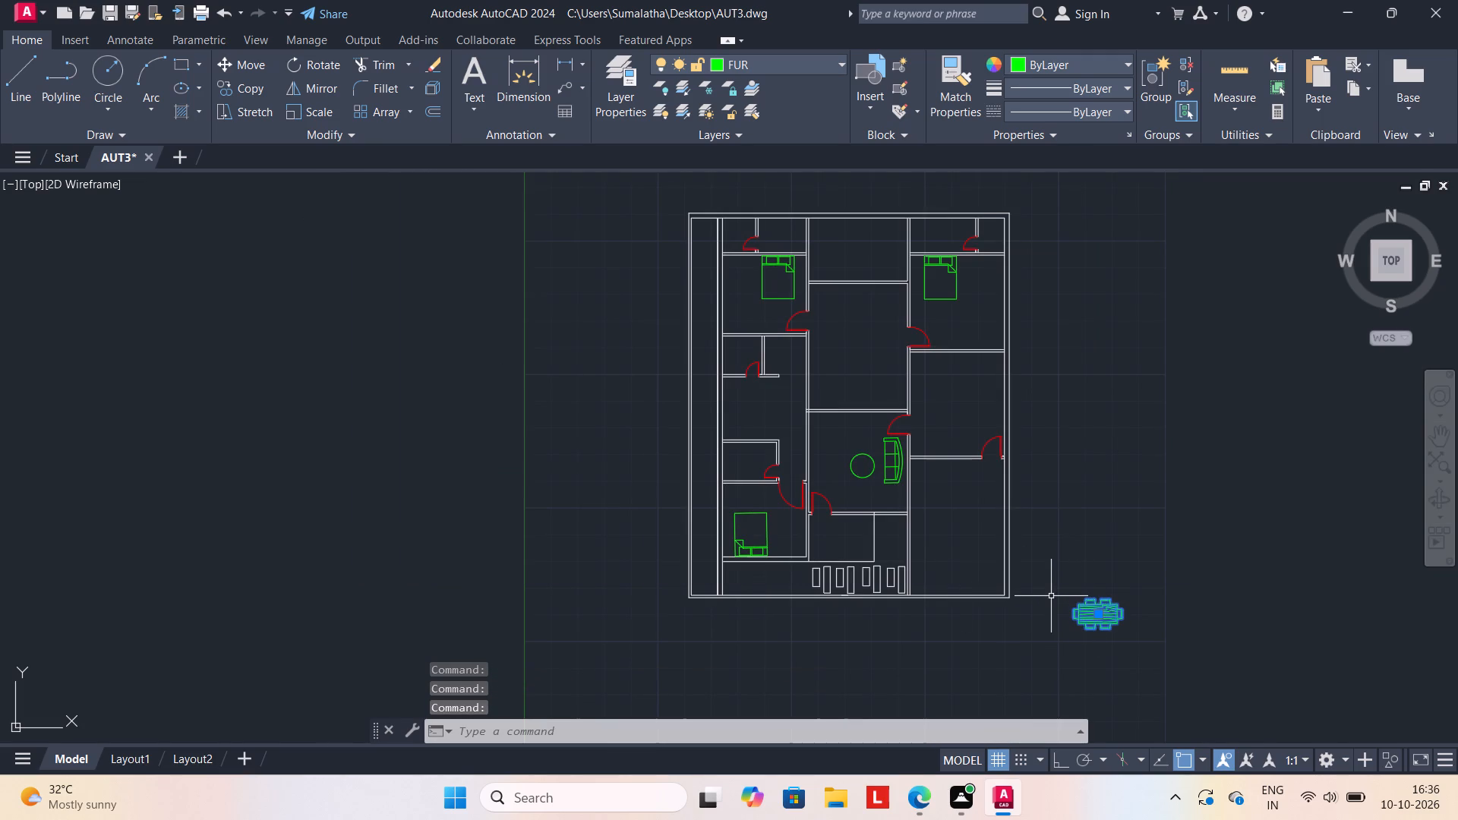
pyautogui.press('m')
pyautogui.press('Return')
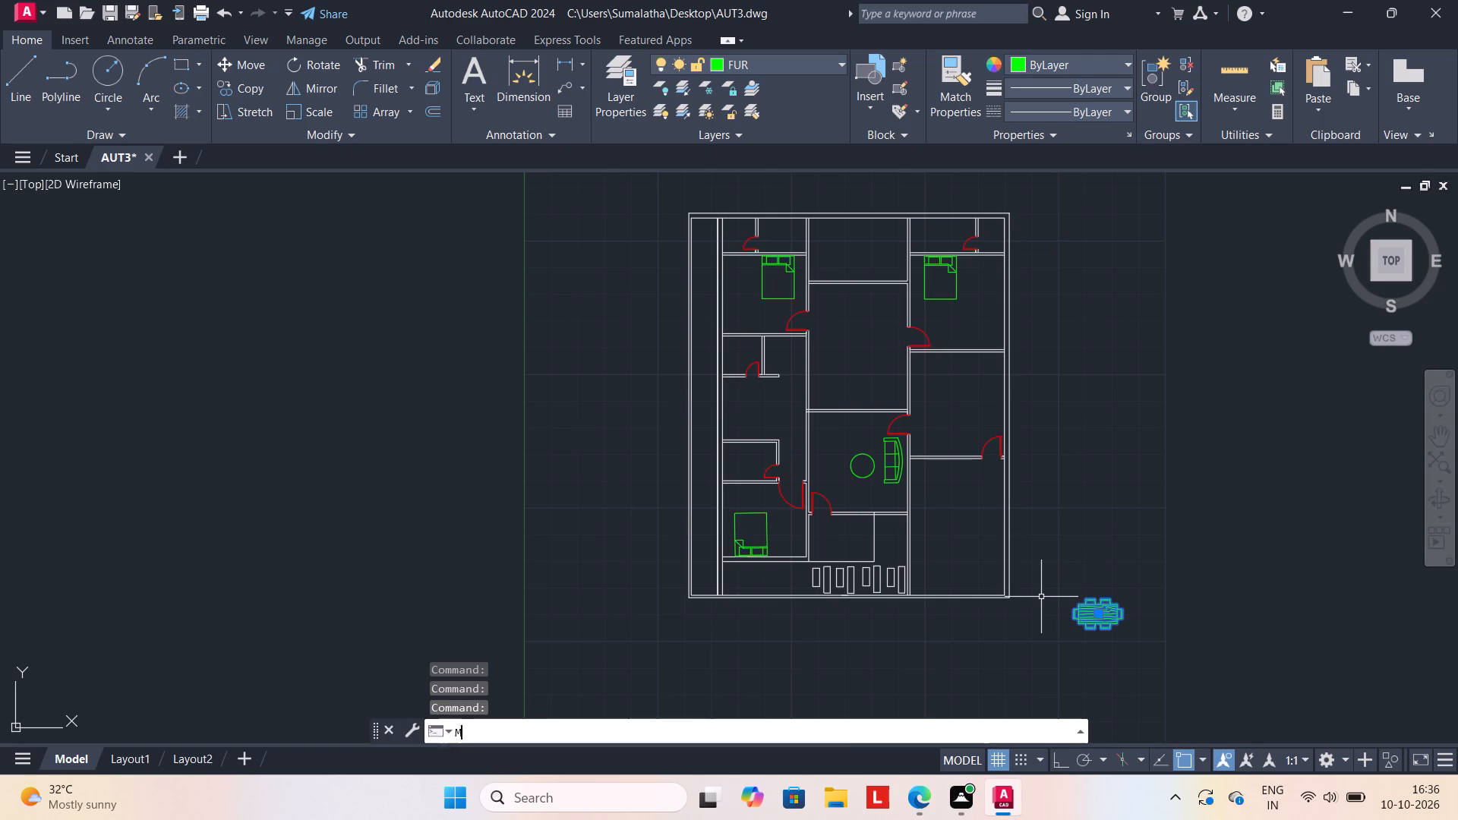
pyautogui.moveTo(1119, 626); pyautogui.dragTo(1111, 620)
pyautogui.click(877, 344)
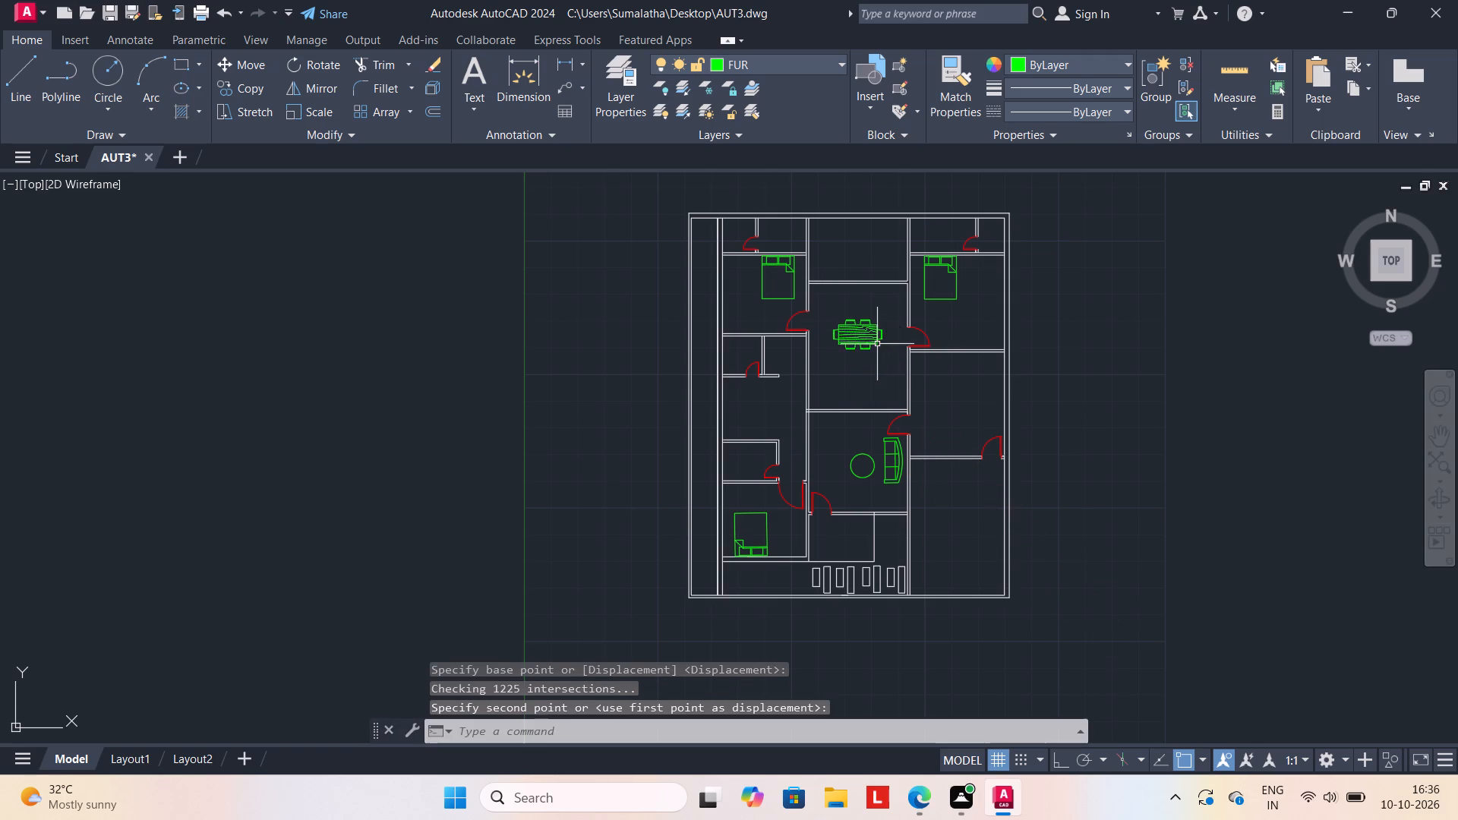
pyautogui.press('Escape')
# Rotate the dining set a quarter turn so the table's length runs north-south in the central room.
pyautogui.click(864, 339)
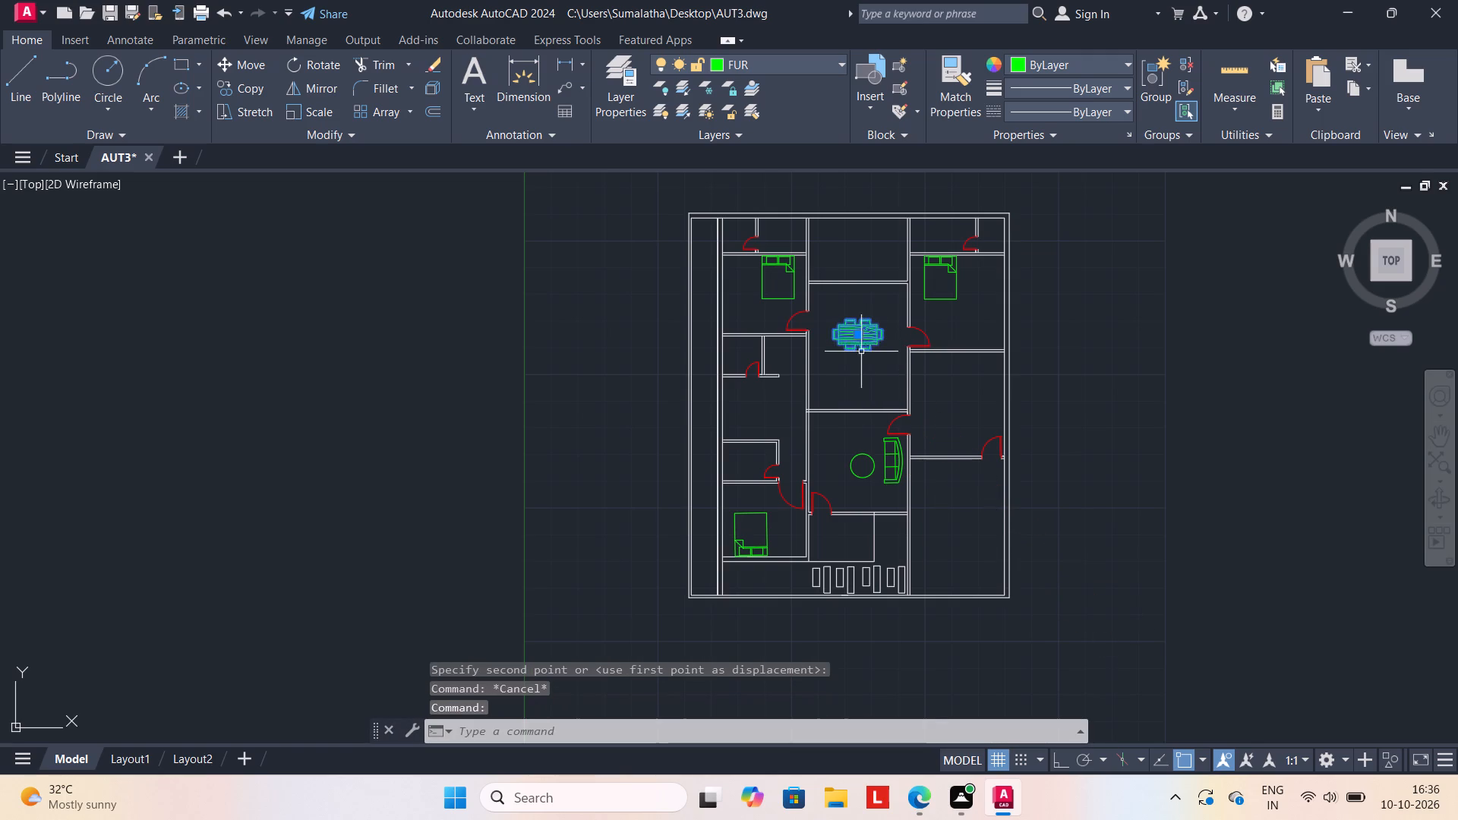
pyautogui.write('RO')
pyautogui.press('Return')
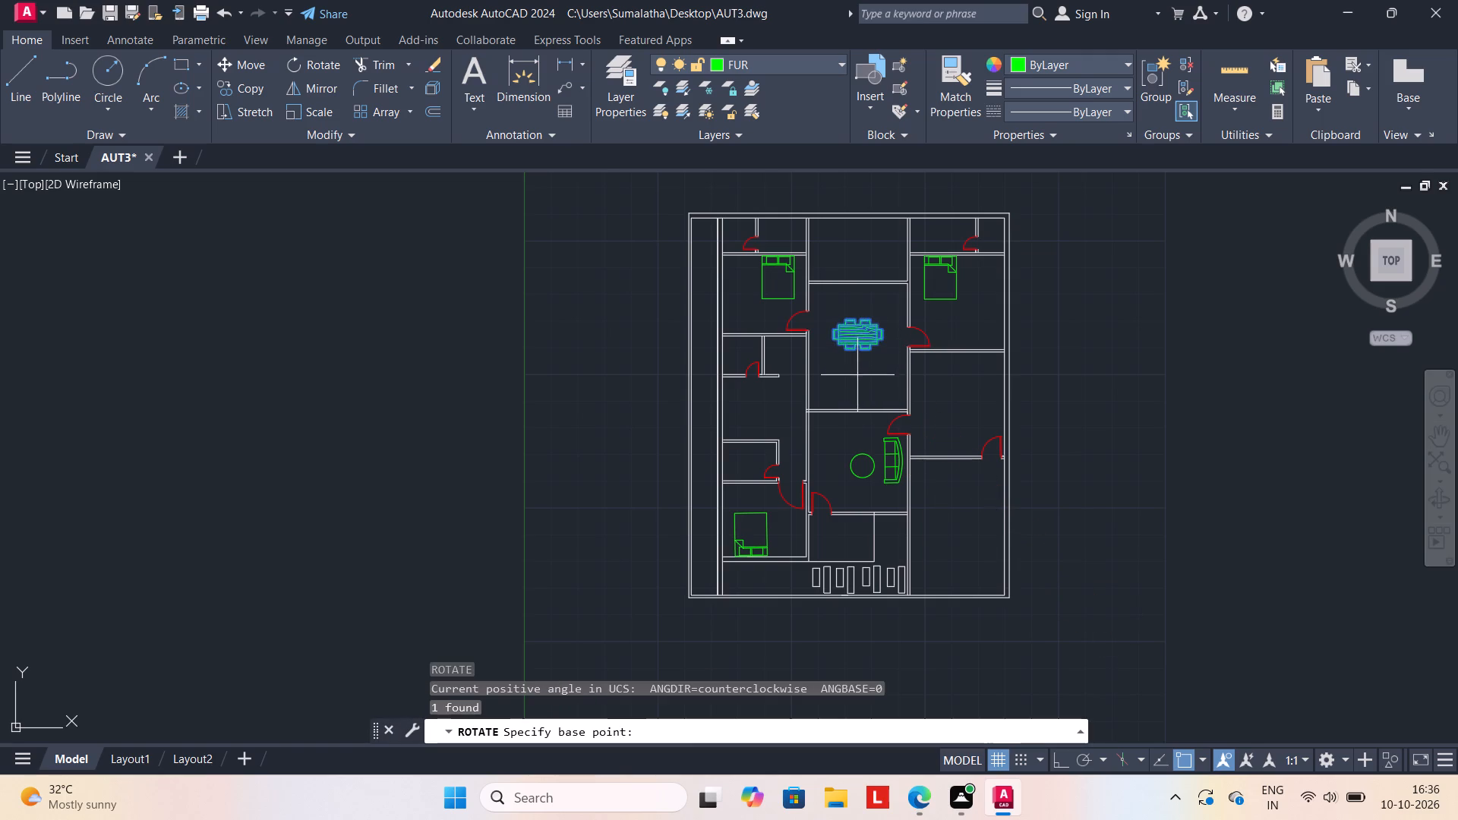
pyautogui.click(856, 344)
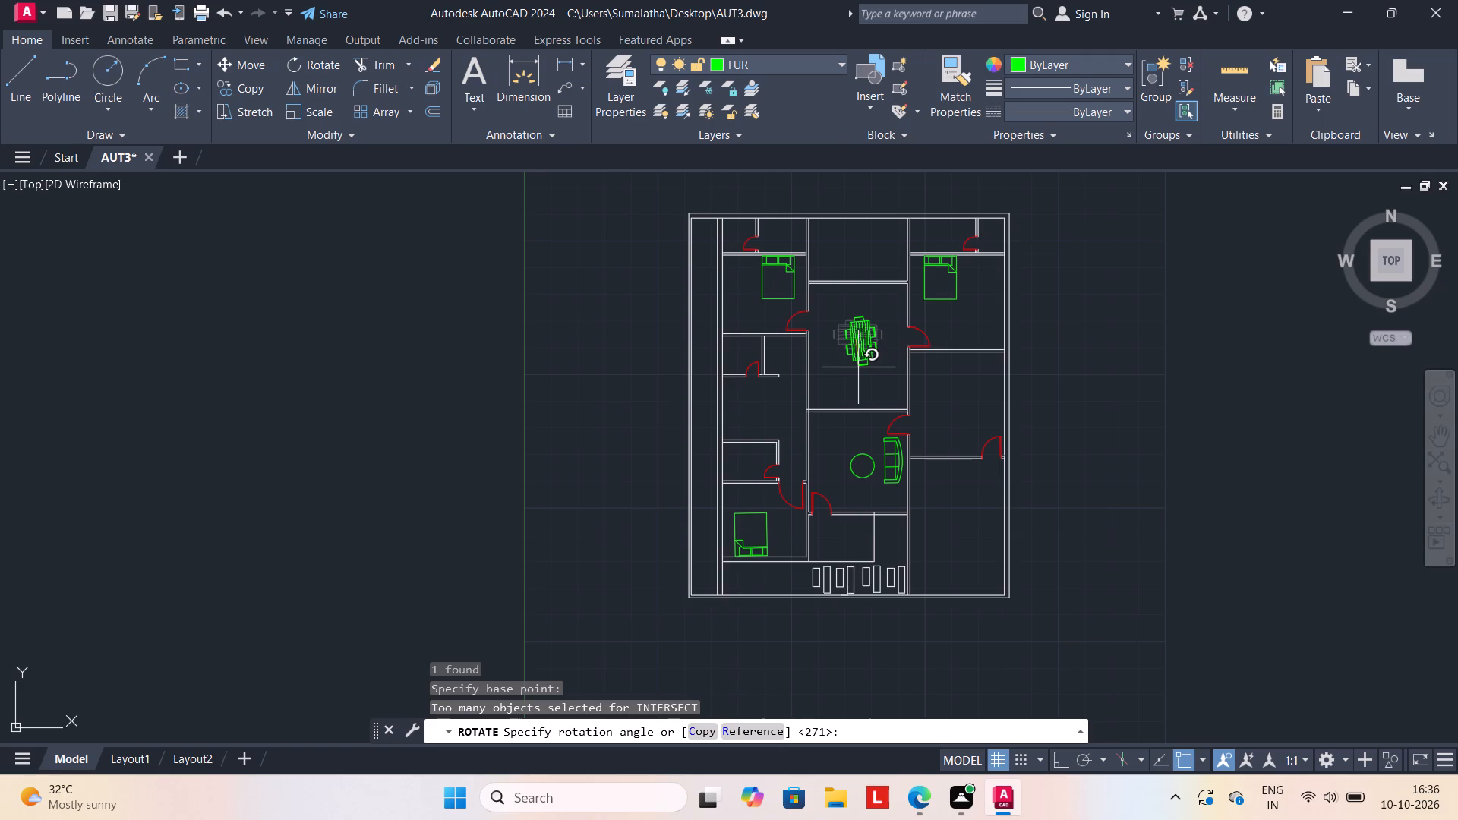
pyautogui.click(856, 368)
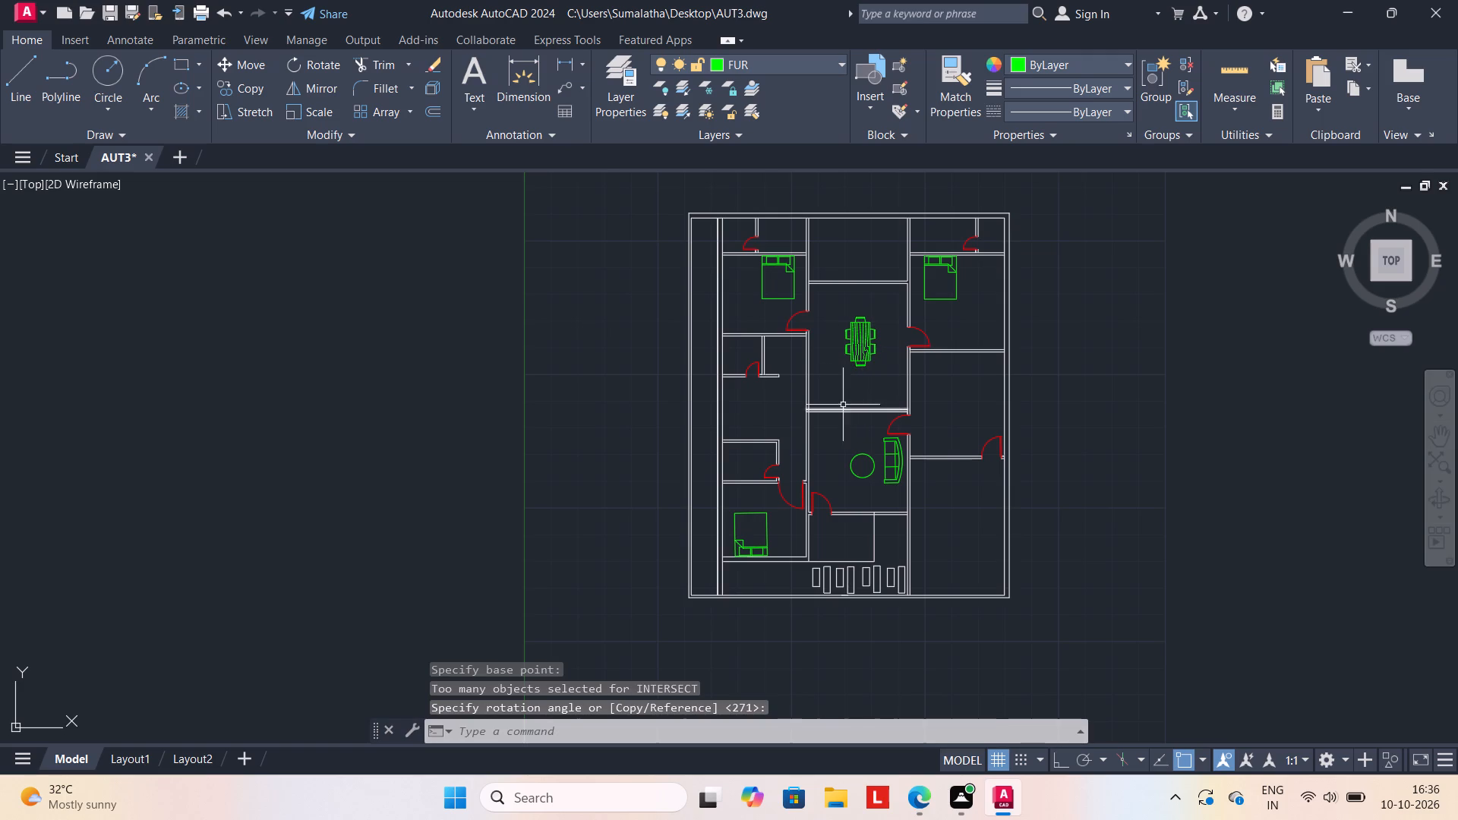
pyautogui.press('Escape')
# Insert the Vehicles - Imperial and Toilet - Imperial blocks from the Architectural tool palette outside the plan's east wall.
pyautogui.moveTo(824, 398); pyautogui.dragTo(762, 425, button='middle')
pyautogui.hotkey('ctrl', '3')
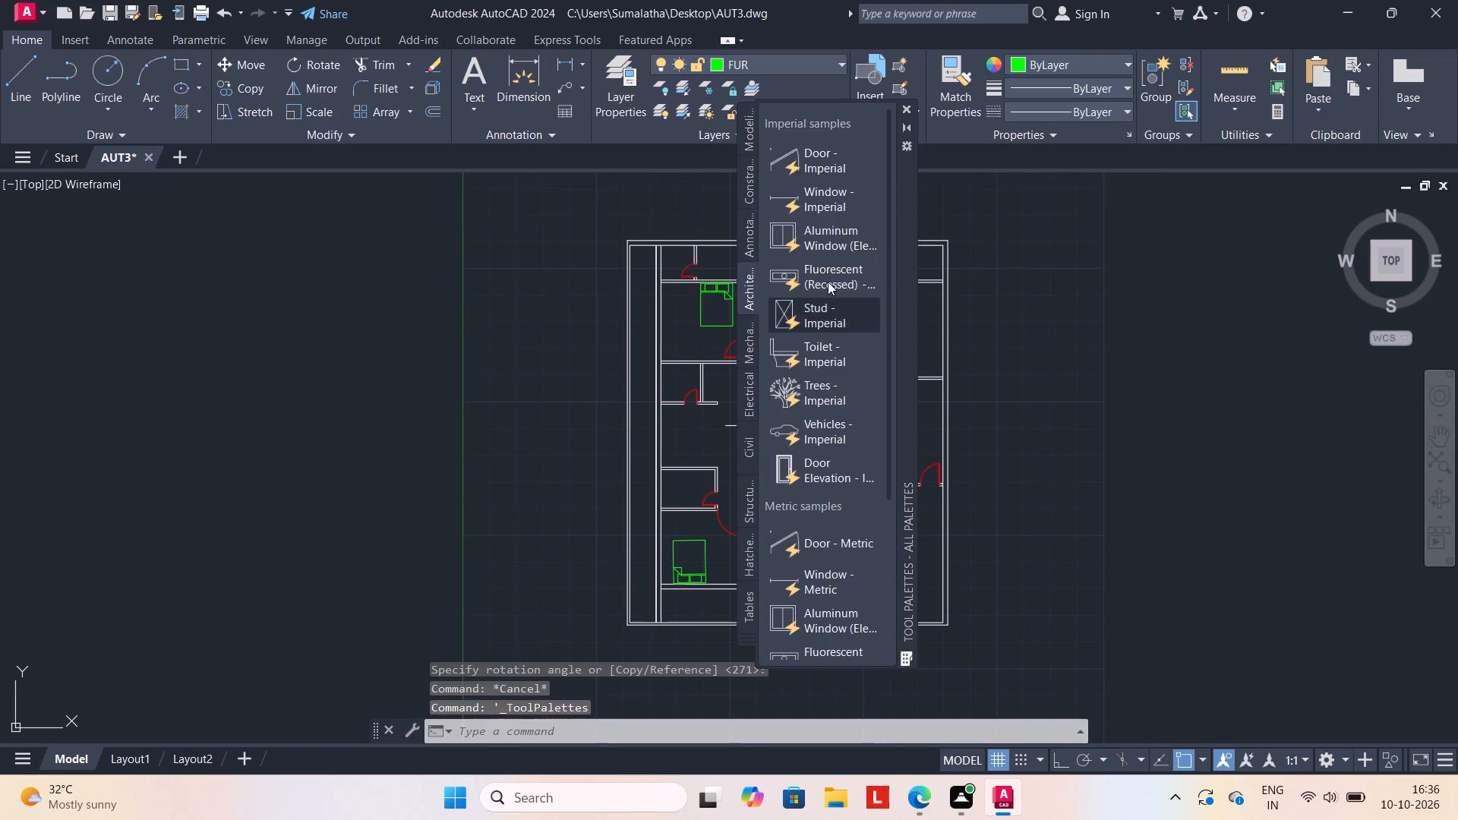
pyautogui.moveTo(819, 421); pyautogui.dragTo(880, 431)
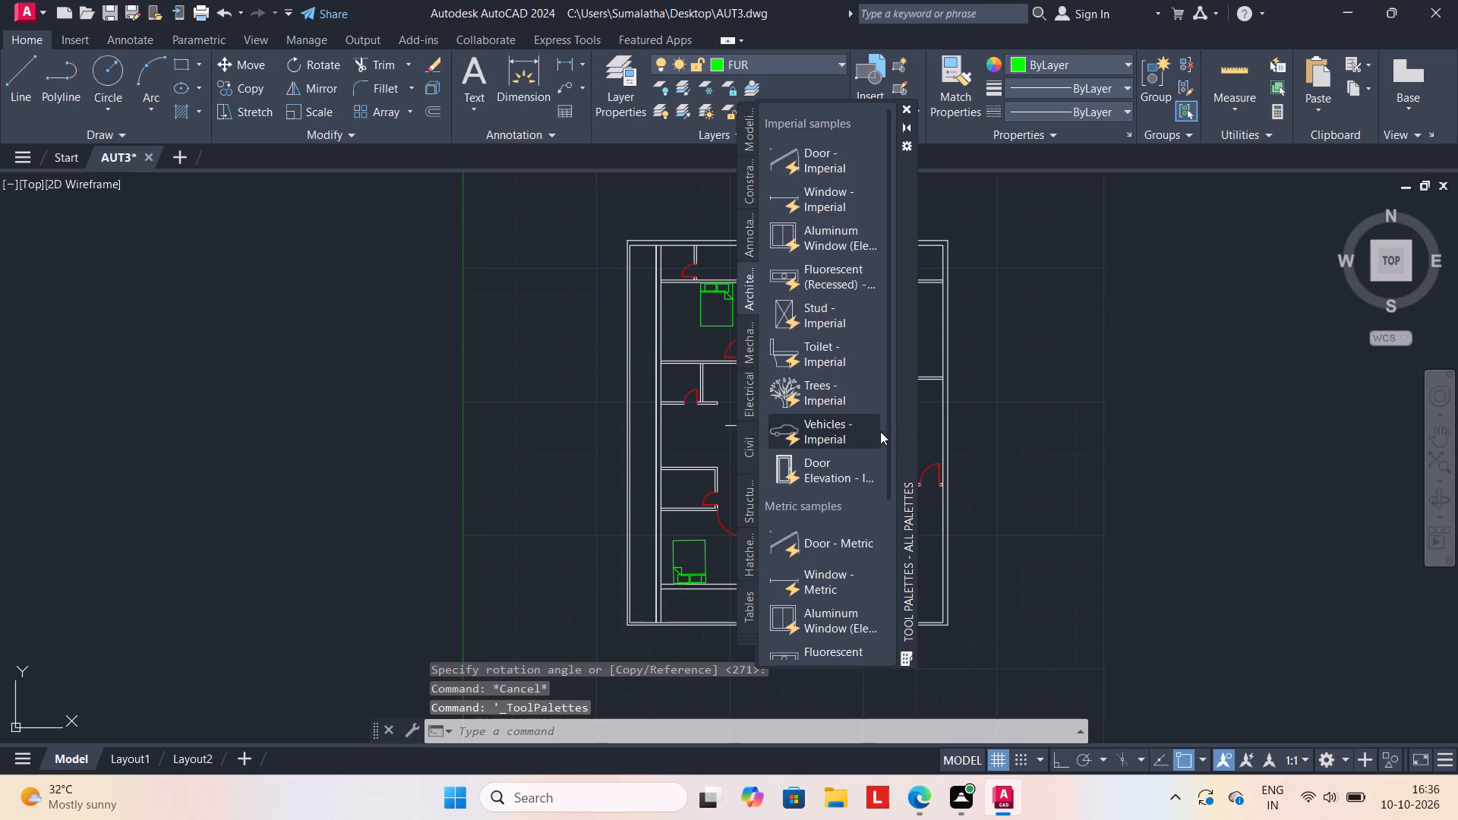
pyautogui.moveTo(880, 431); pyautogui.dragTo(996, 434)
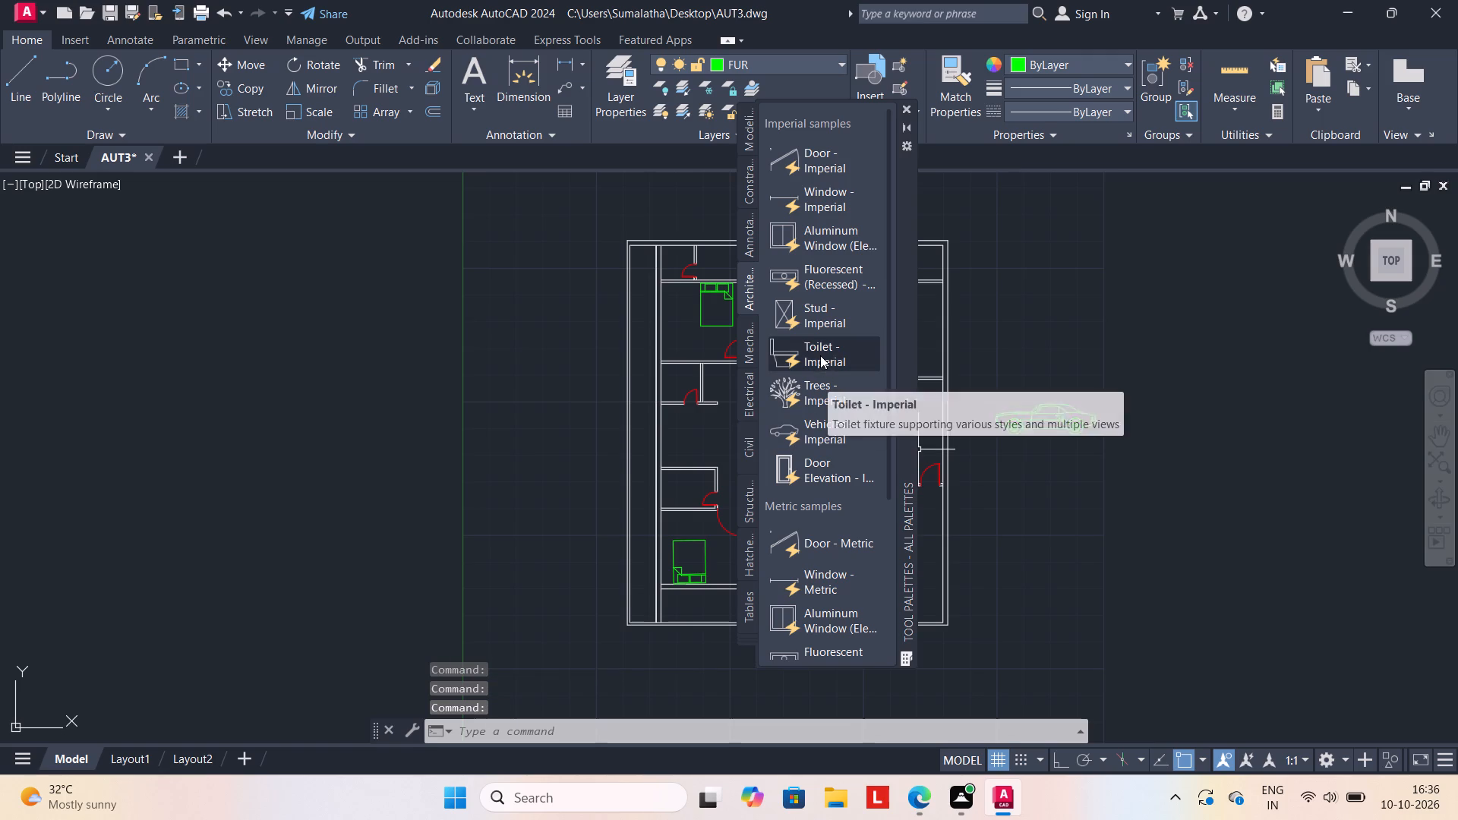
pyautogui.moveTo(820, 355); pyautogui.dragTo(1029, 342)
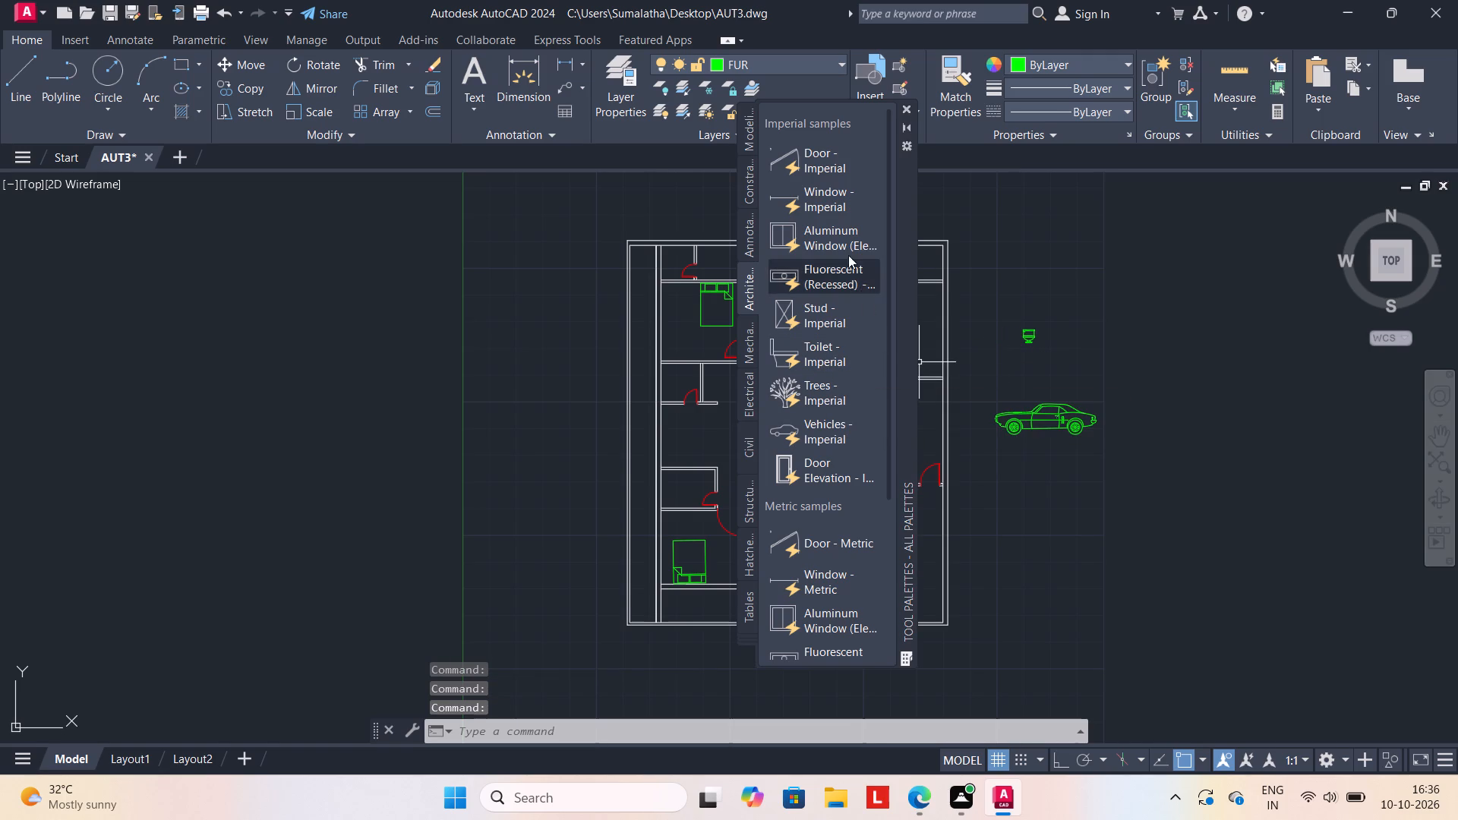
# Close the tool palettes and rotate the toilet block outside the east wall by 180 degrees so its tank faces south.
pyautogui.click(906, 107)
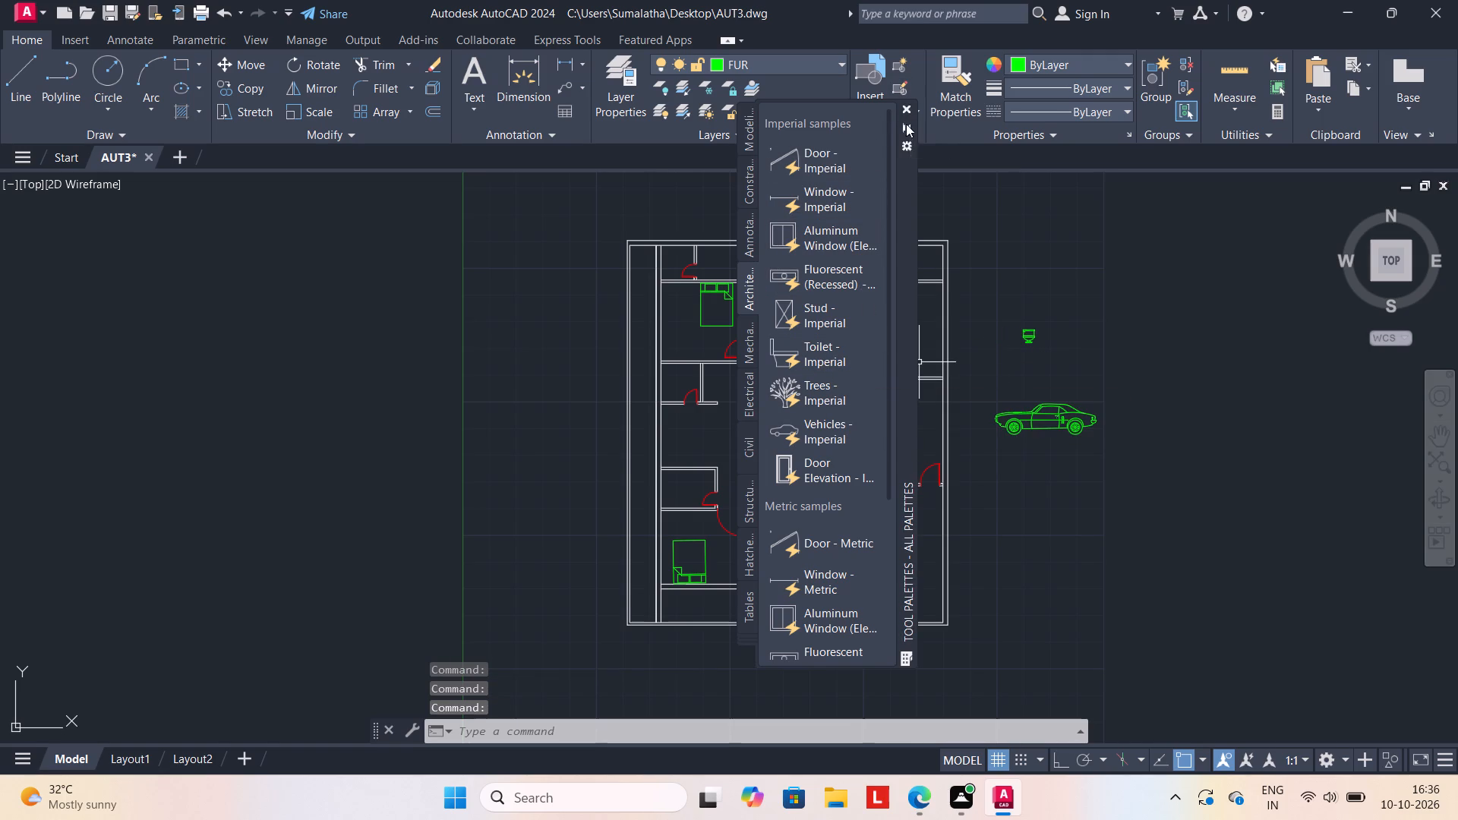
pyautogui.click(1034, 334)
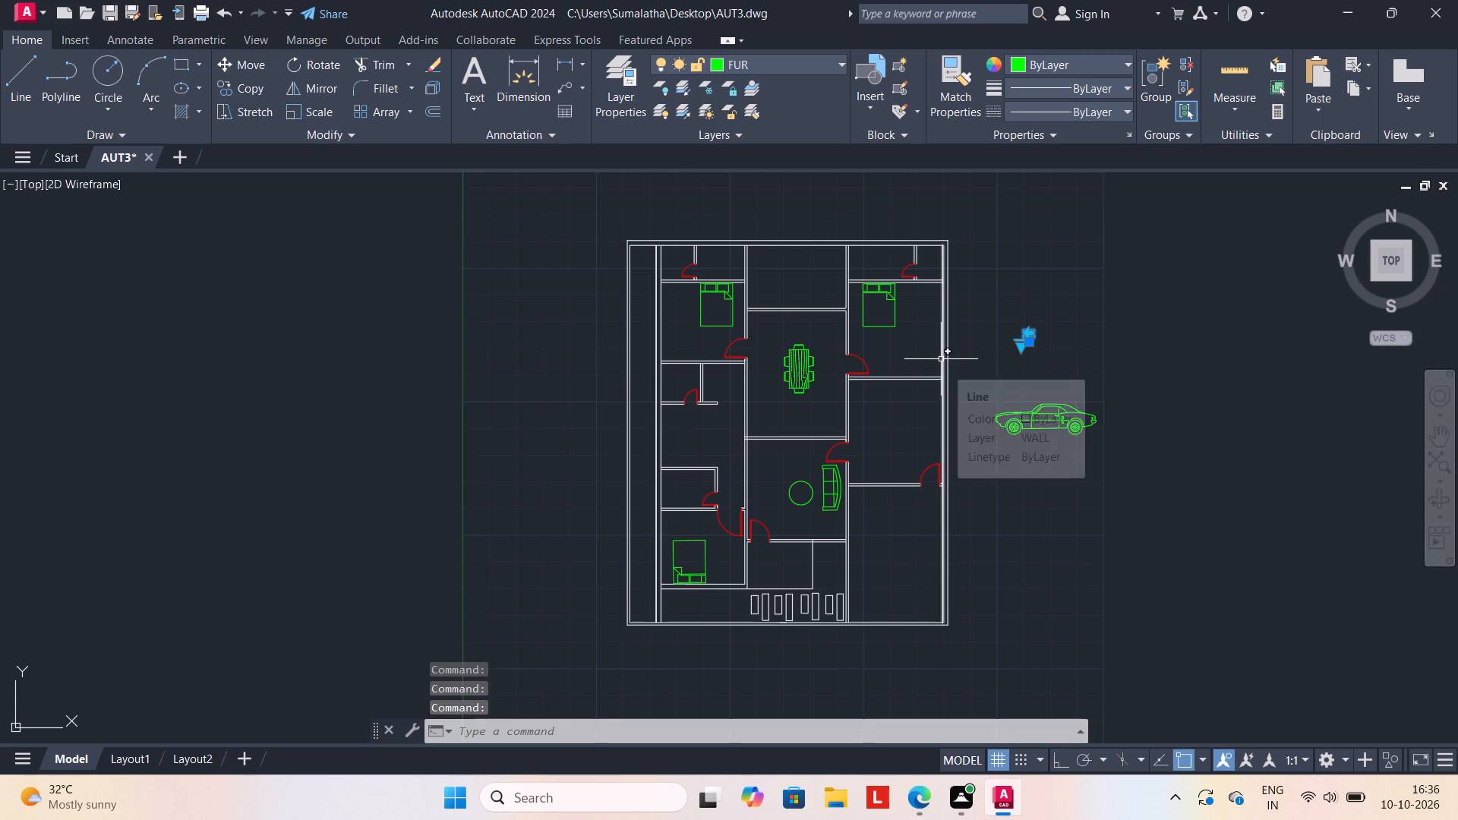
pyautogui.write('RO')
pyautogui.press('Return')
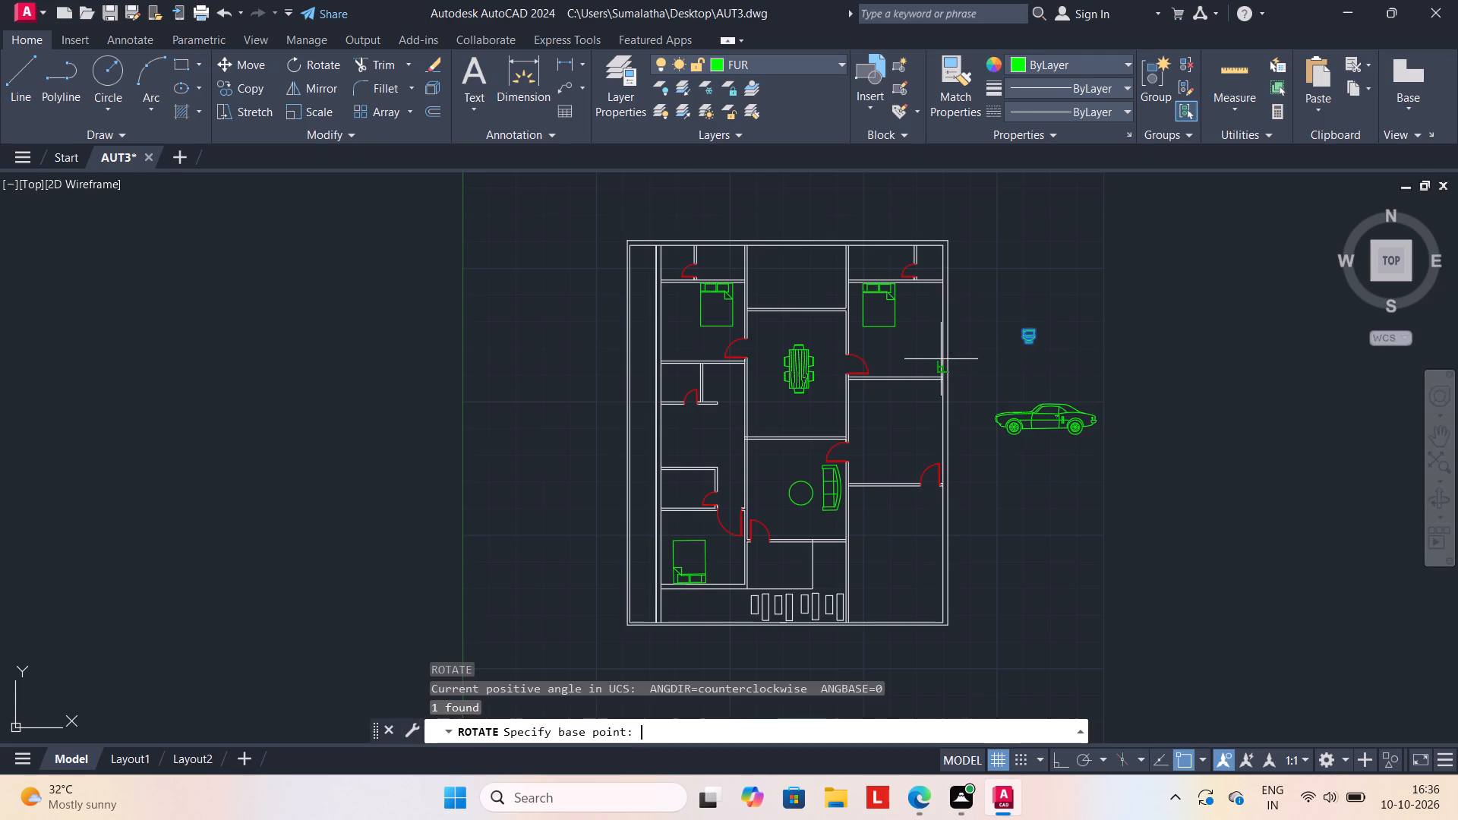
pyautogui.scroll(2, 1016, 341)
pyautogui.click(1044, 348)
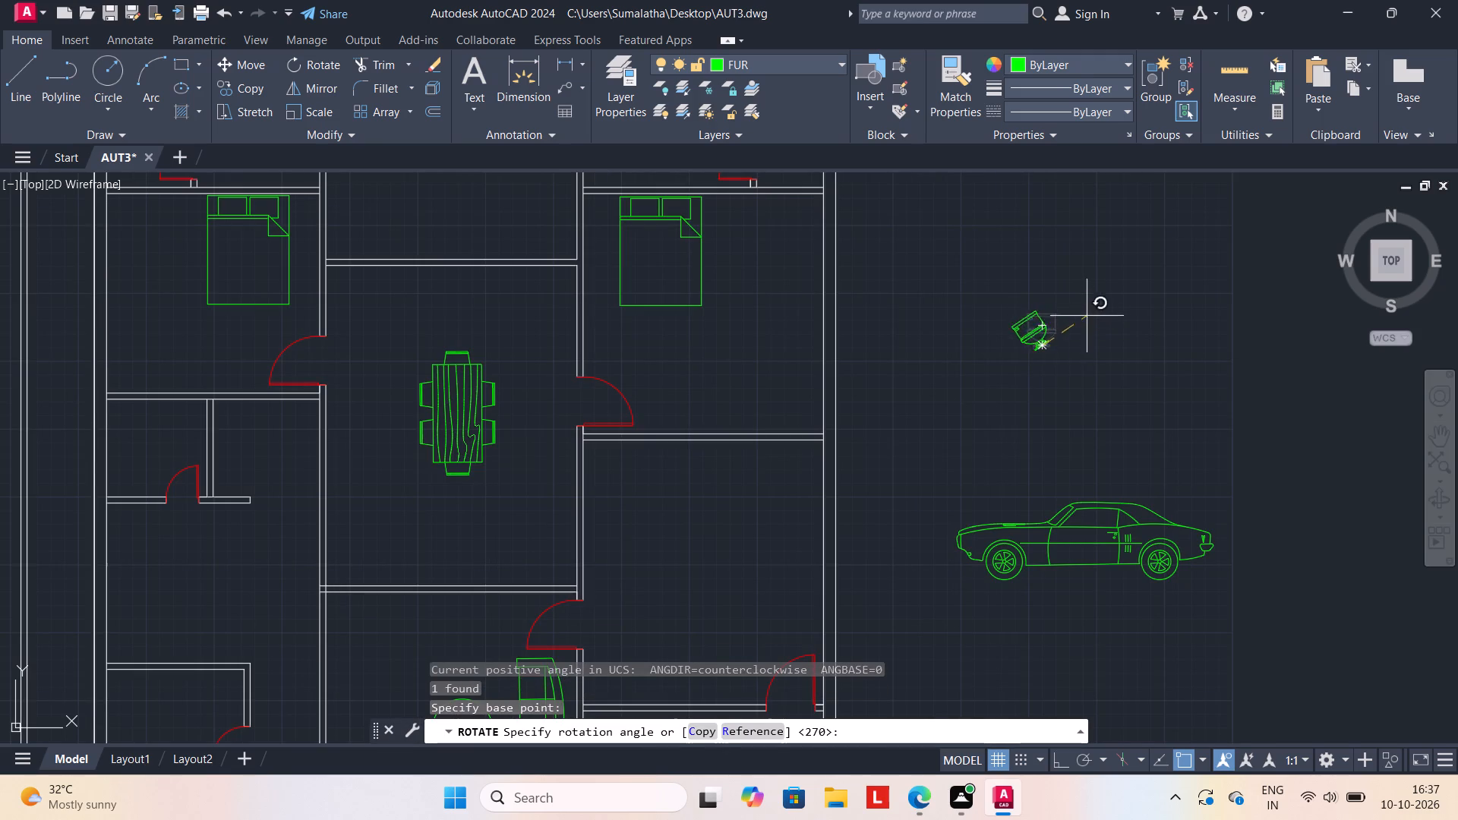
pyautogui.click(955, 348)
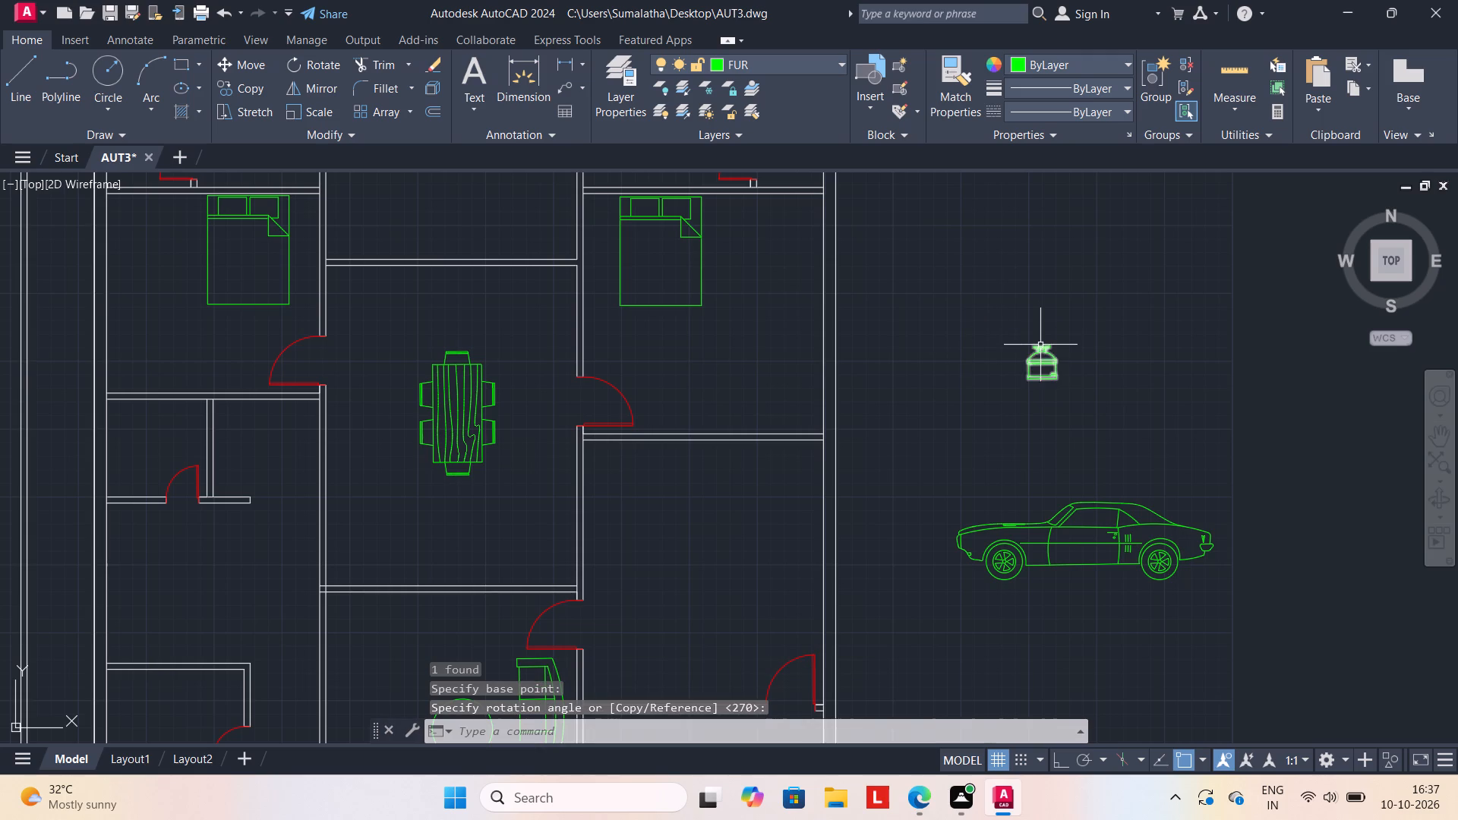
# Move the toilet block into the northwest bathroom, against the north wall above the bed.
pyautogui.click(1040, 345)
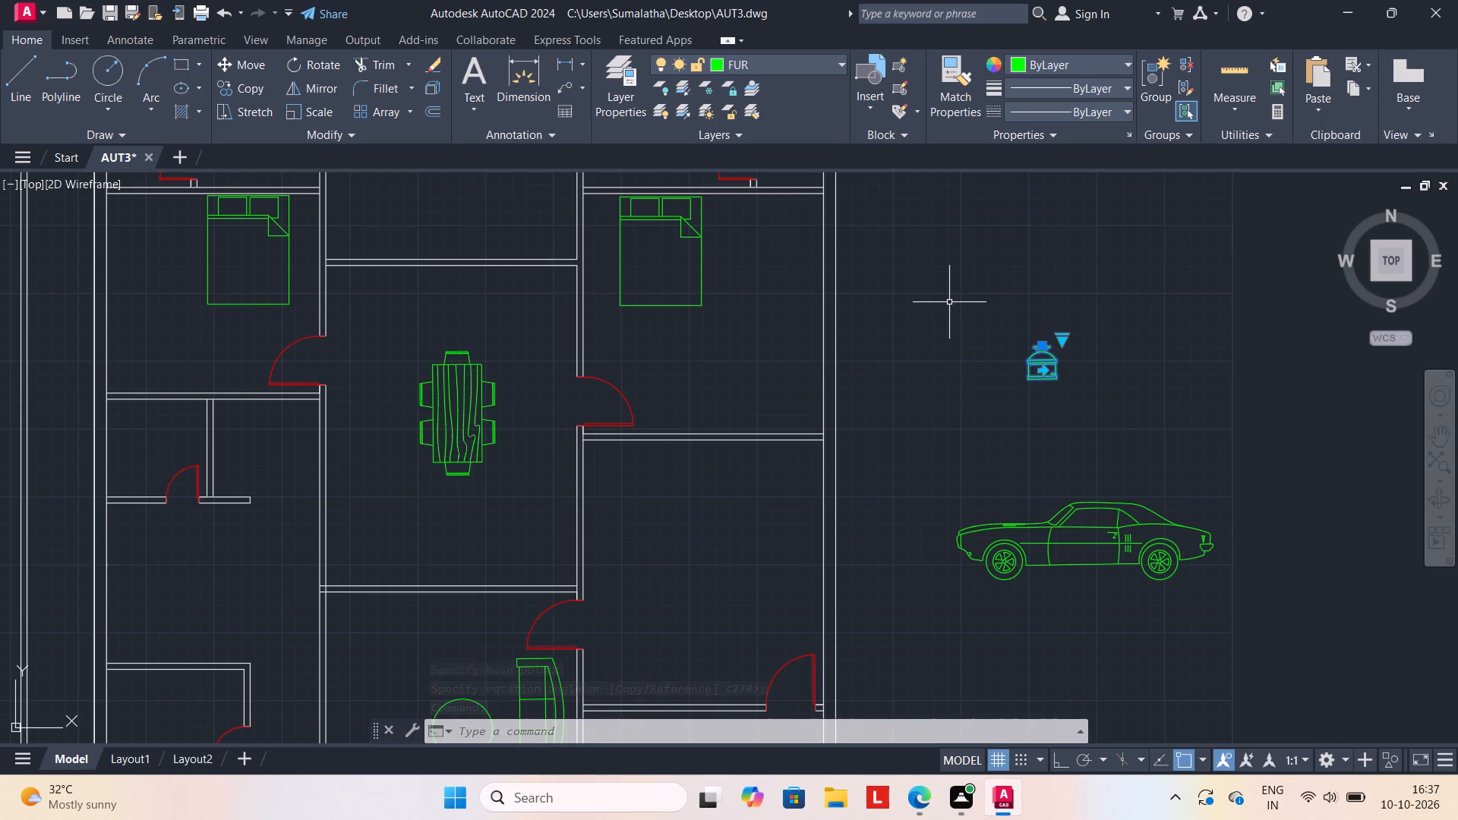
pyautogui.press('m')
pyautogui.press('Return')
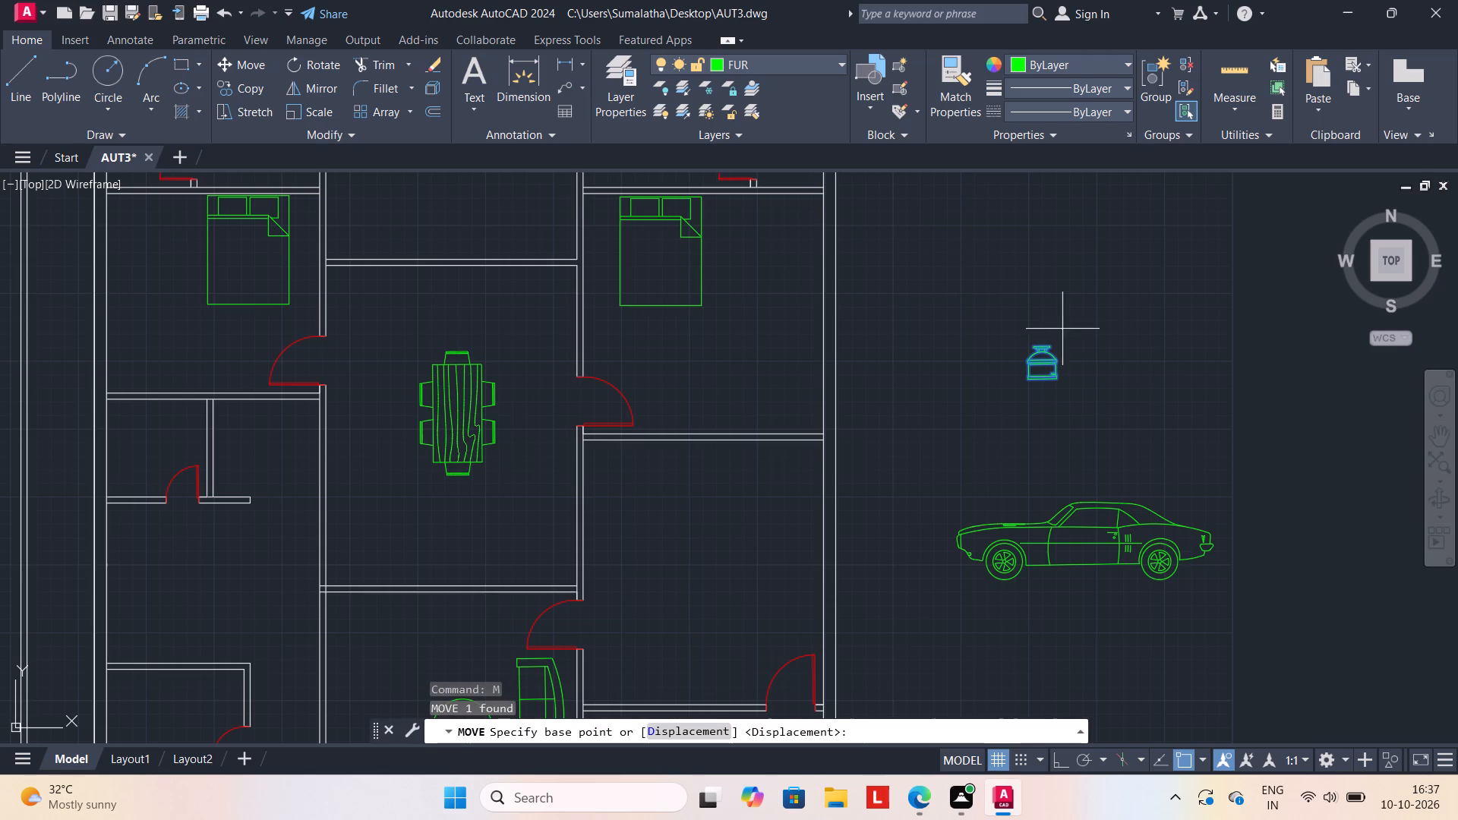
pyautogui.click(1037, 345)
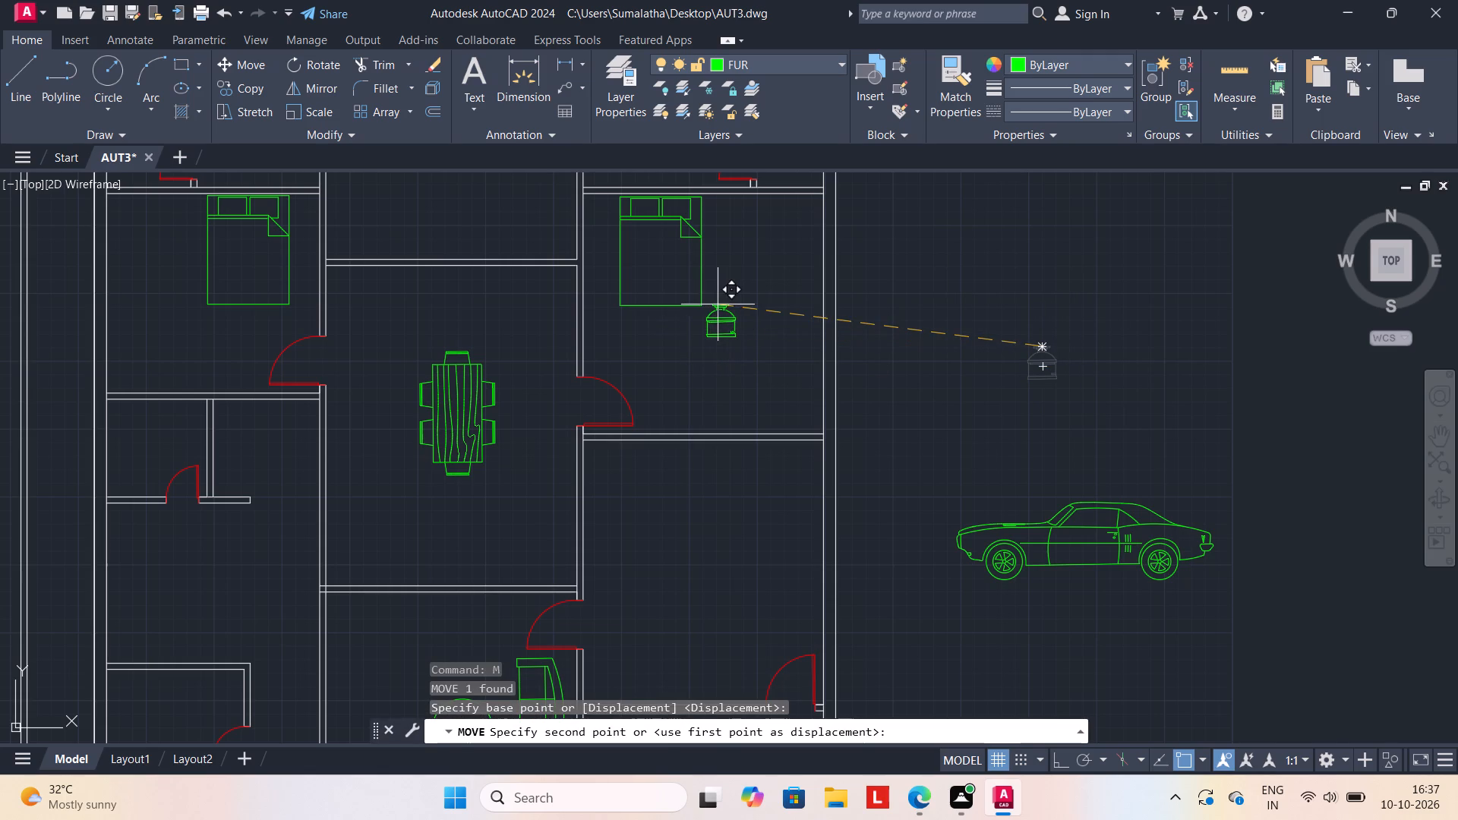
pyautogui.scroll(-1, 712, 310)
pyautogui.moveTo(552, 274); pyautogui.dragTo(682, 421, button='middle')
pyautogui.scroll(2, 551, 343)
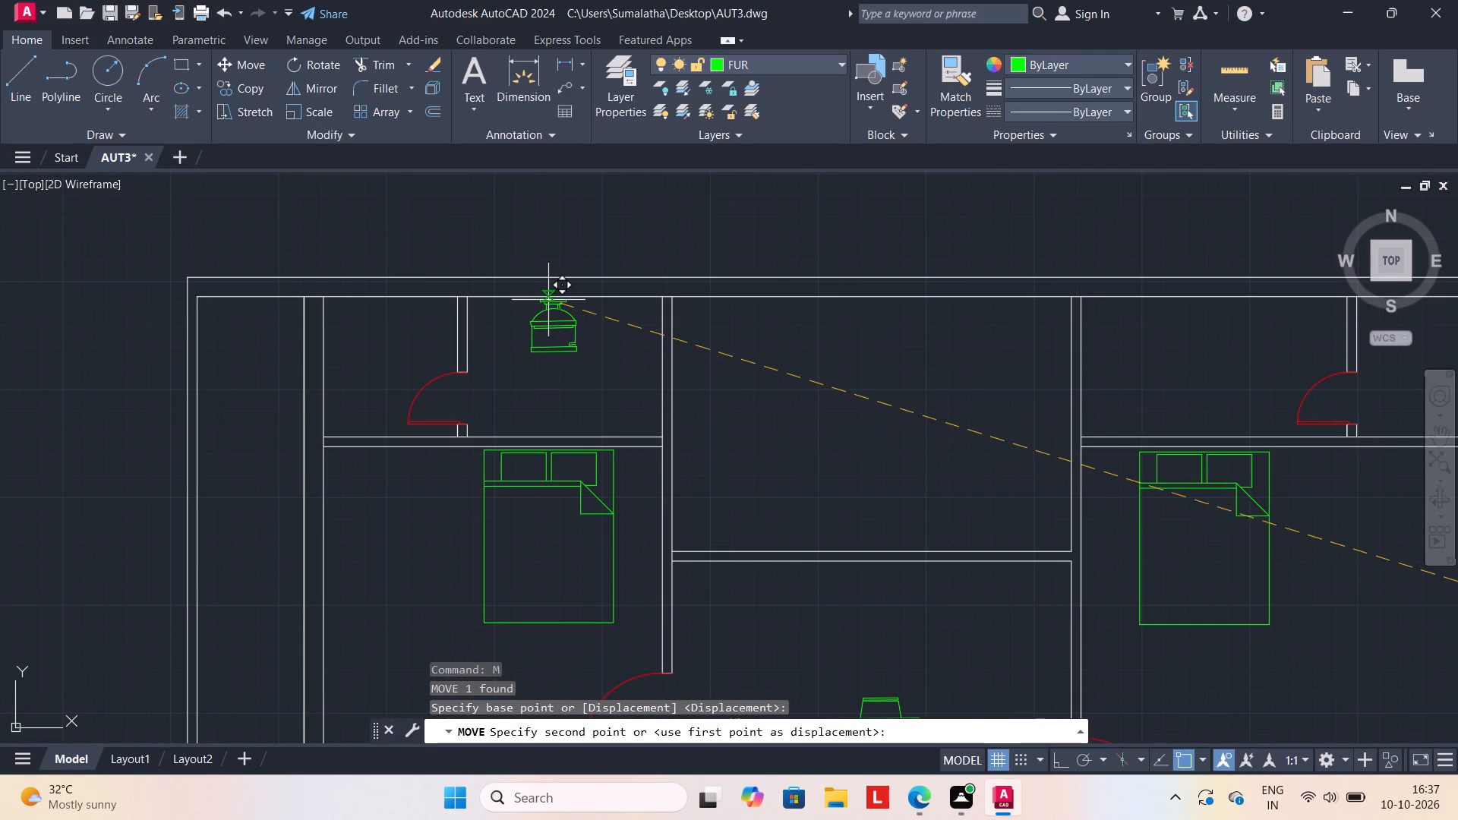
pyautogui.click(548, 298)
# Copy the toilet into the northeast bathroom and into the small west-side bathroom north of the southwest bedroom.
pyautogui.scroll(-1, 735, 382)
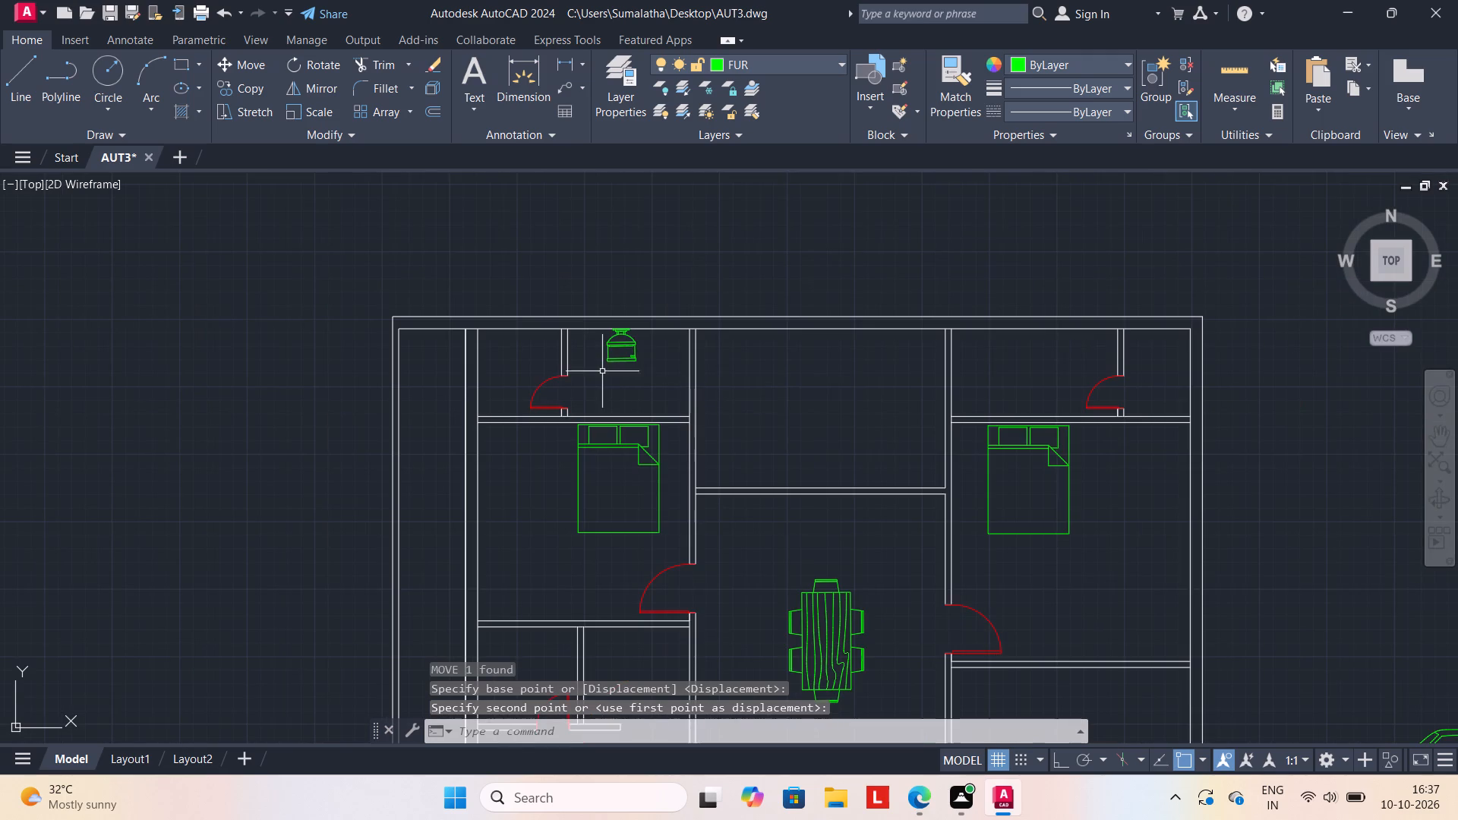
pyautogui.click(614, 360)
pyautogui.press('c')
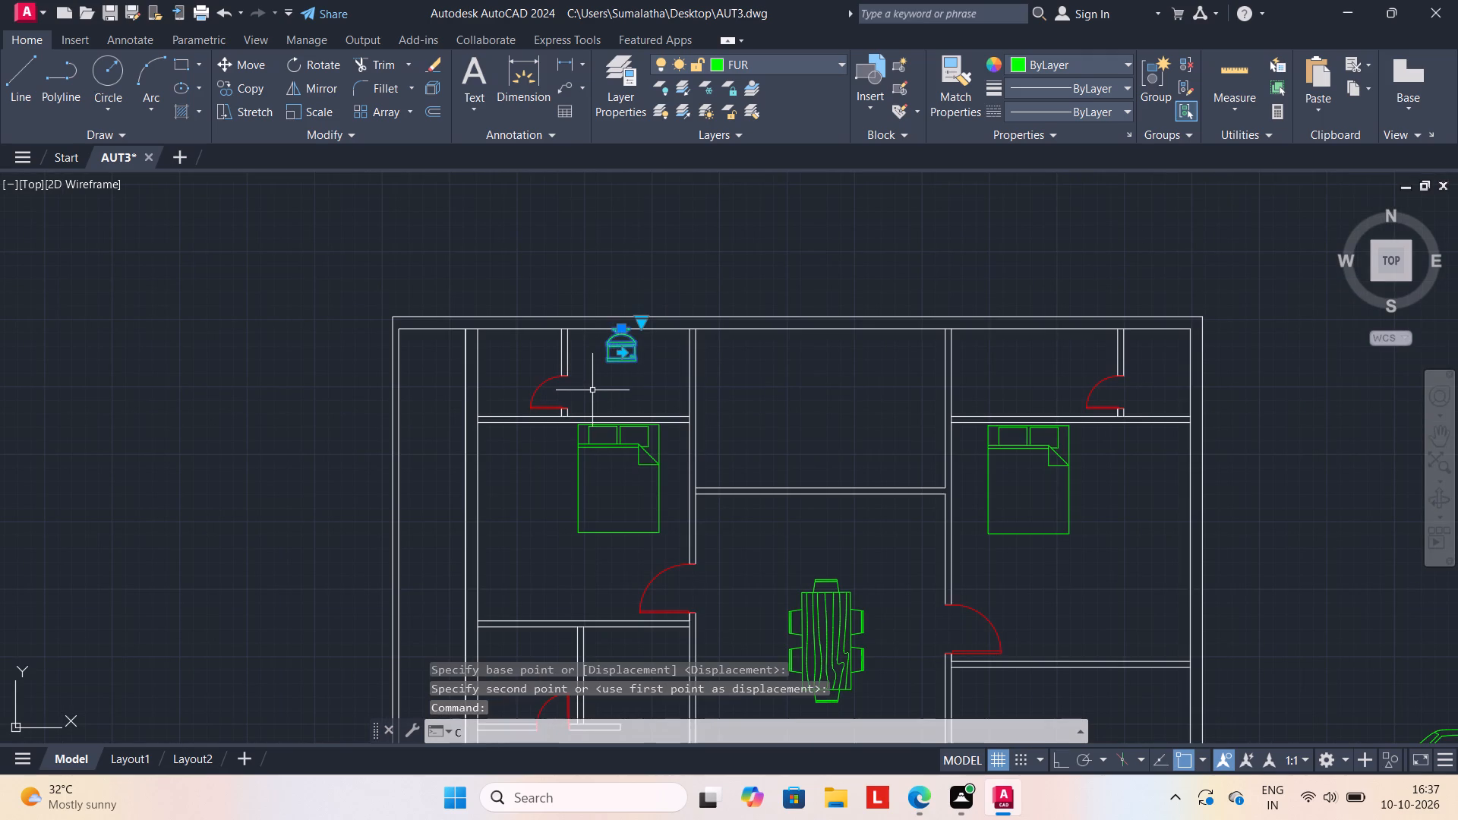
pyautogui.press('o')
pyautogui.press('Return')
pyautogui.click(608, 368)
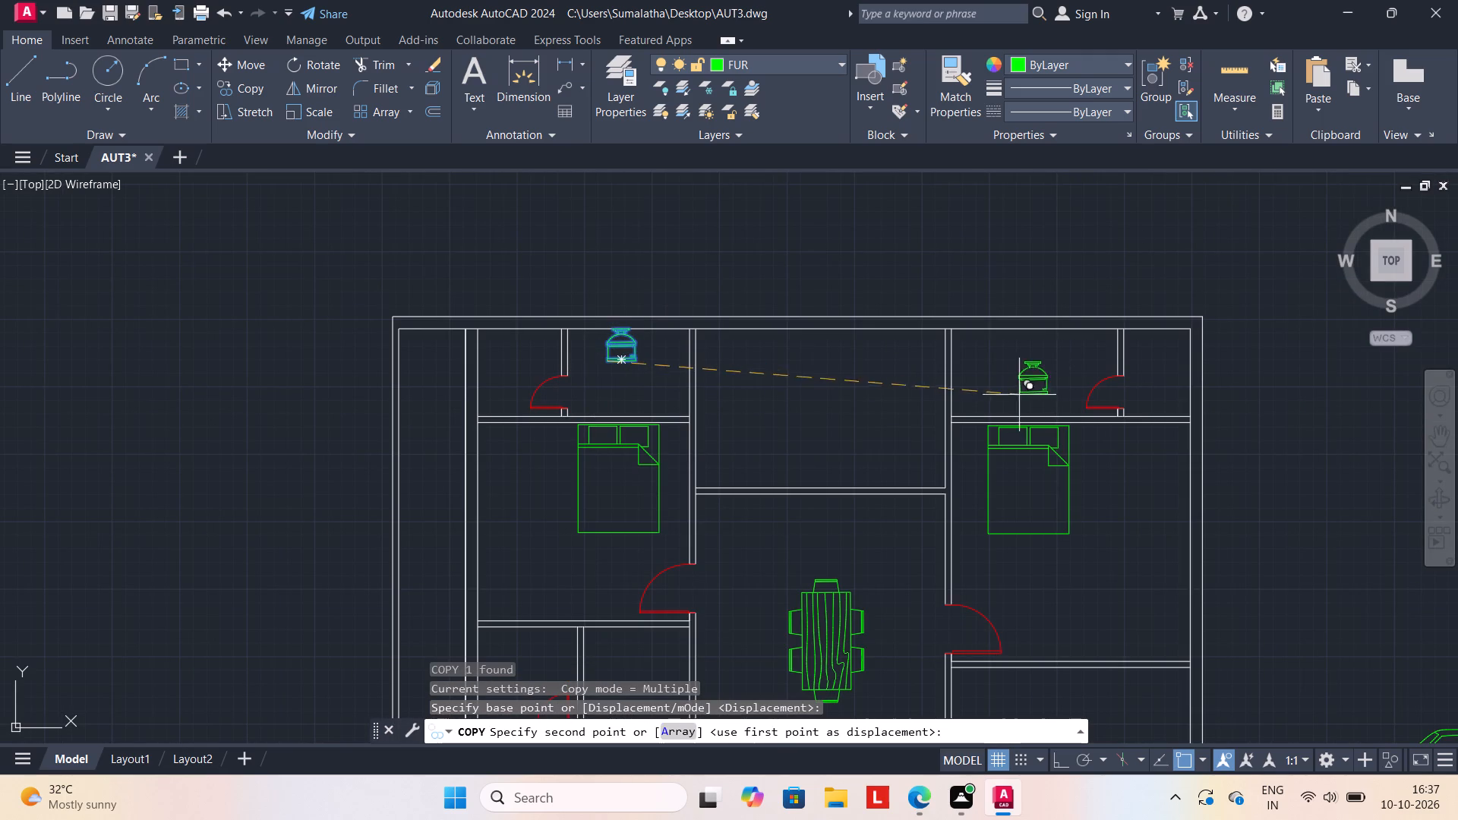
pyautogui.click(1015, 363)
pyautogui.scroll(-1, 816, 524)
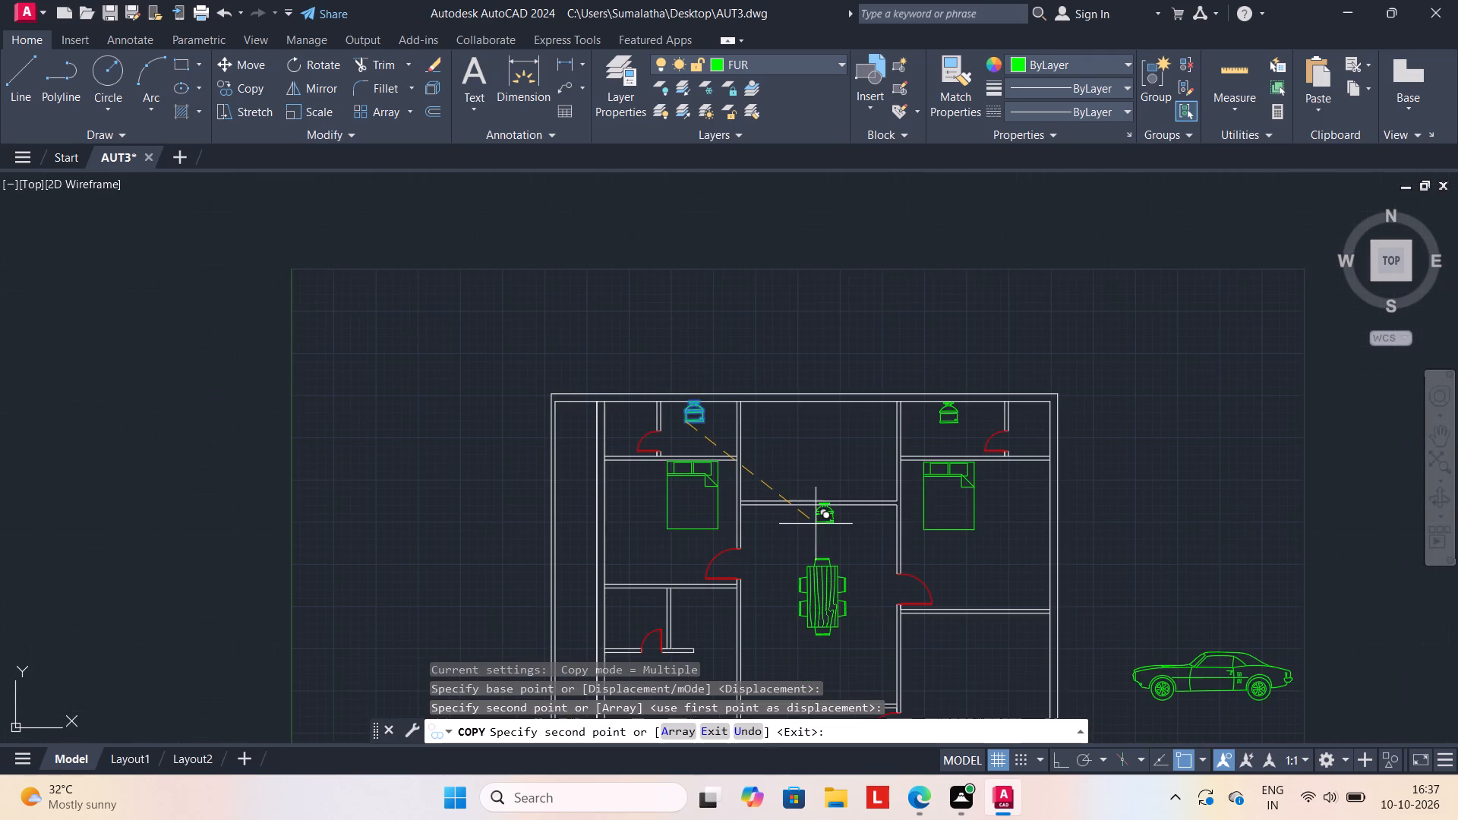
pyautogui.moveTo(816, 524); pyautogui.dragTo(808, 421, button='middle')
pyautogui.scroll(-1, 791, 475)
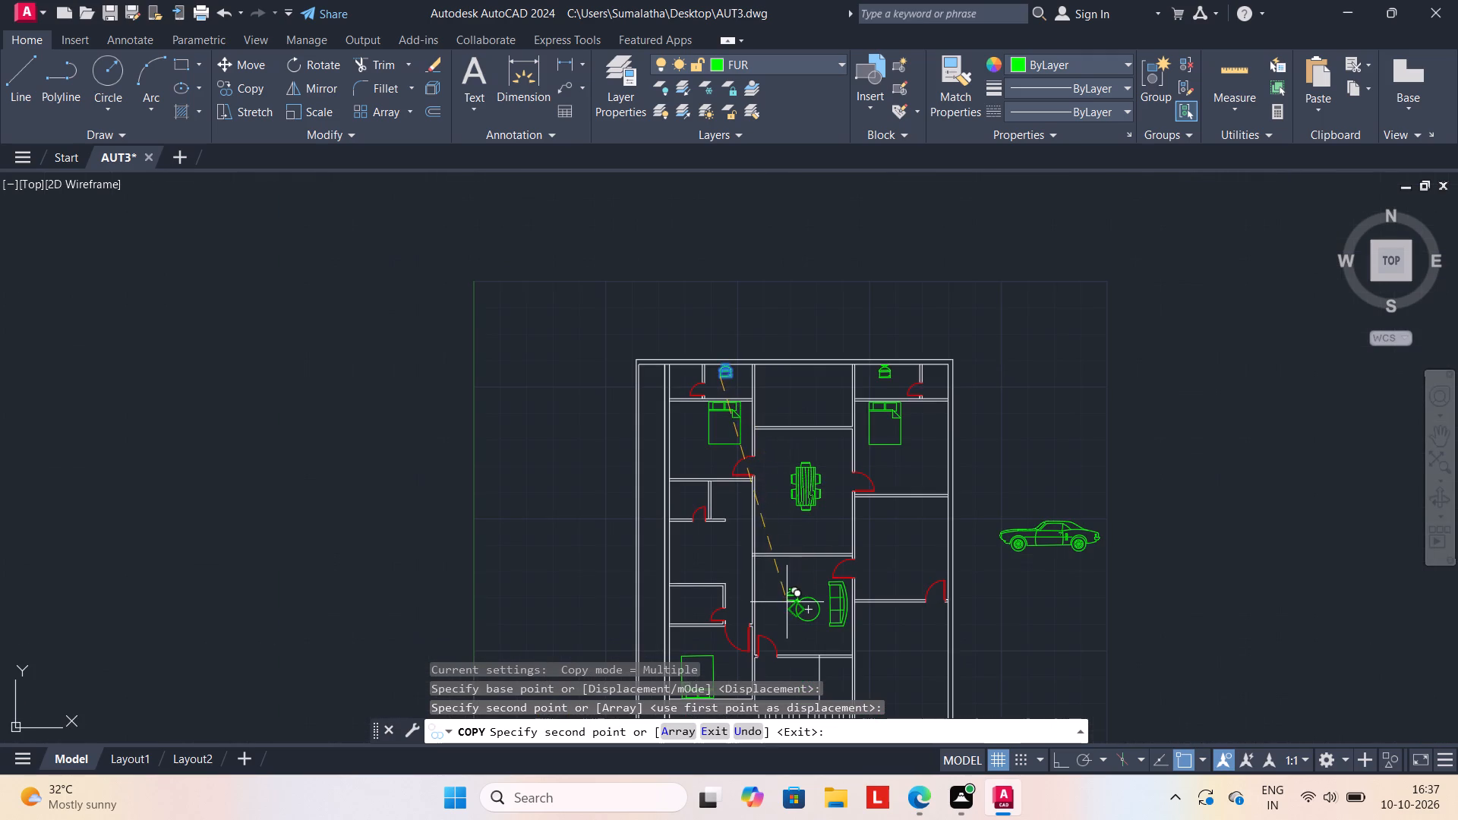
pyautogui.moveTo(786, 588); pyautogui.dragTo(819, 420, button='middle')
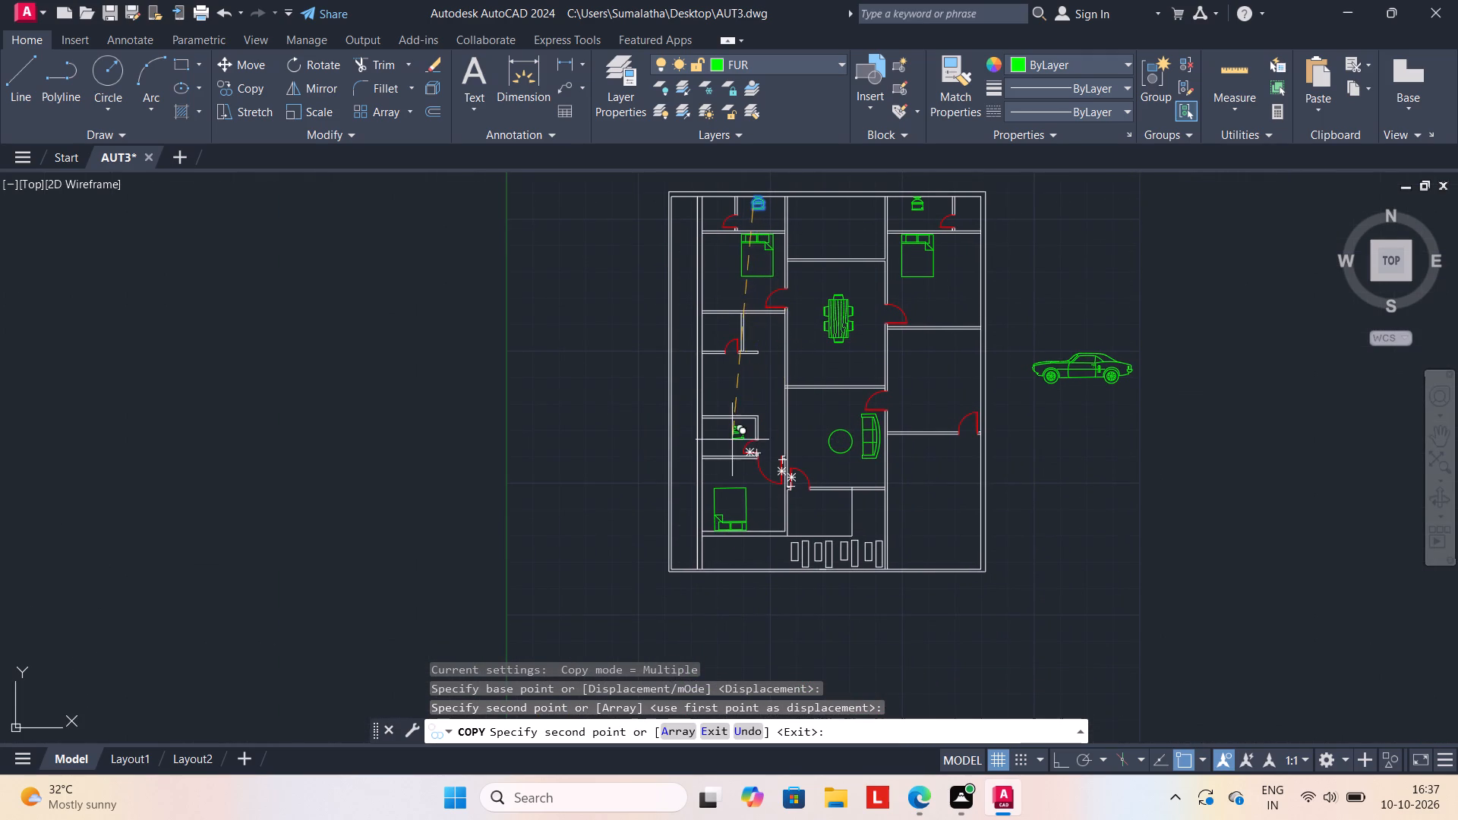
pyautogui.scroll(2, 732, 437)
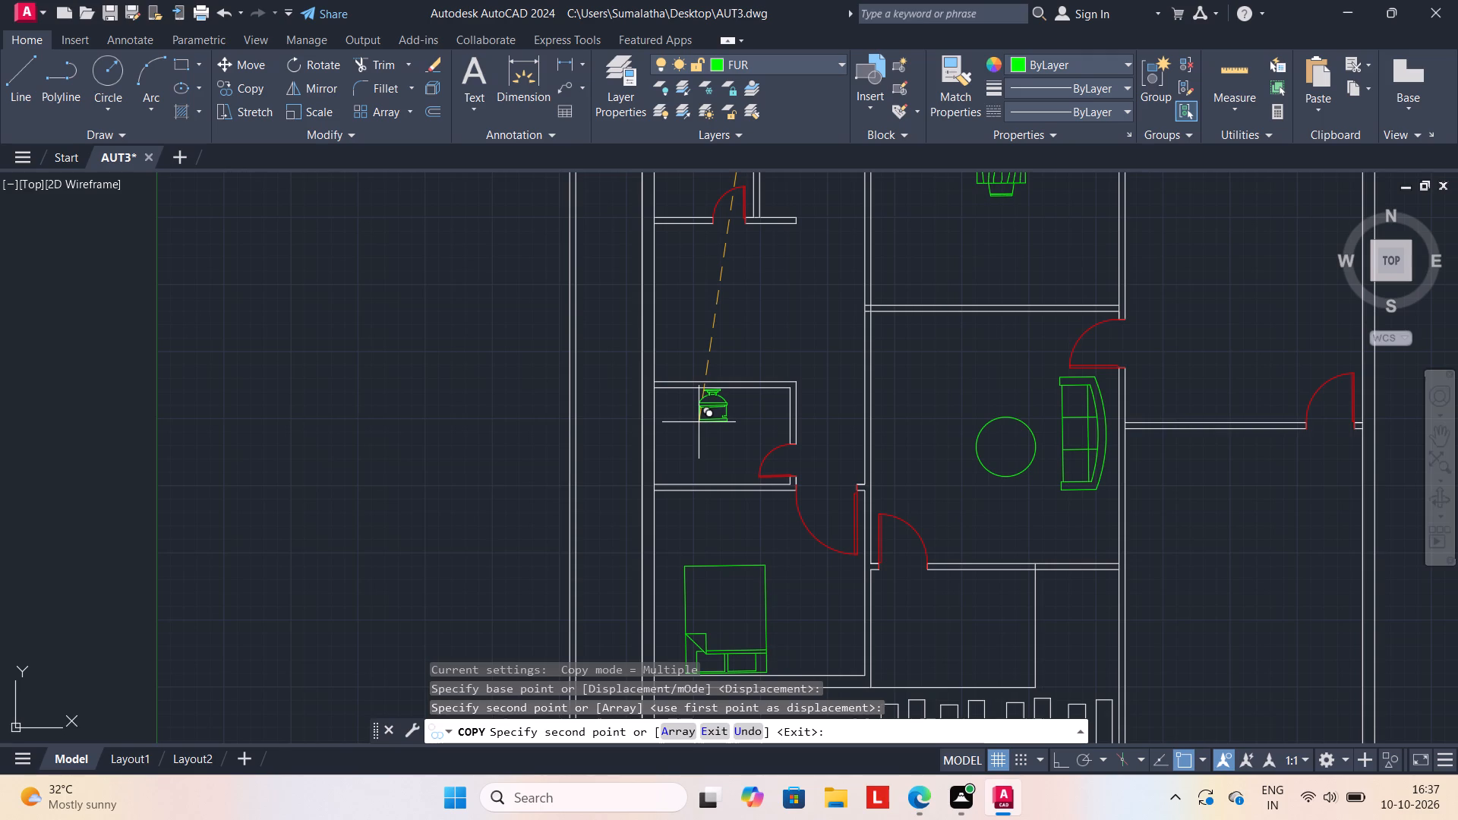
pyautogui.click(699, 422)
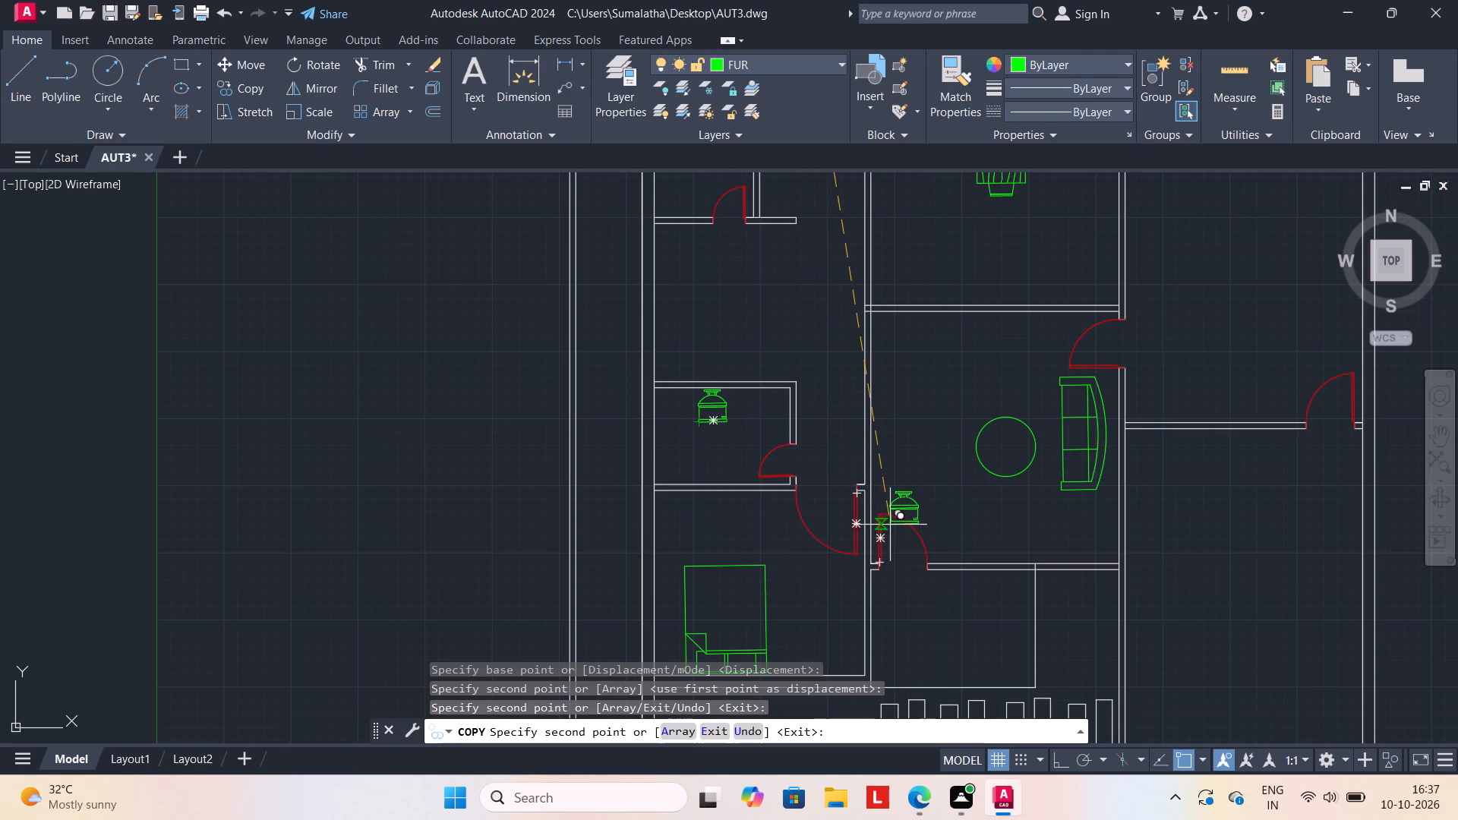
pyautogui.press('Escape')
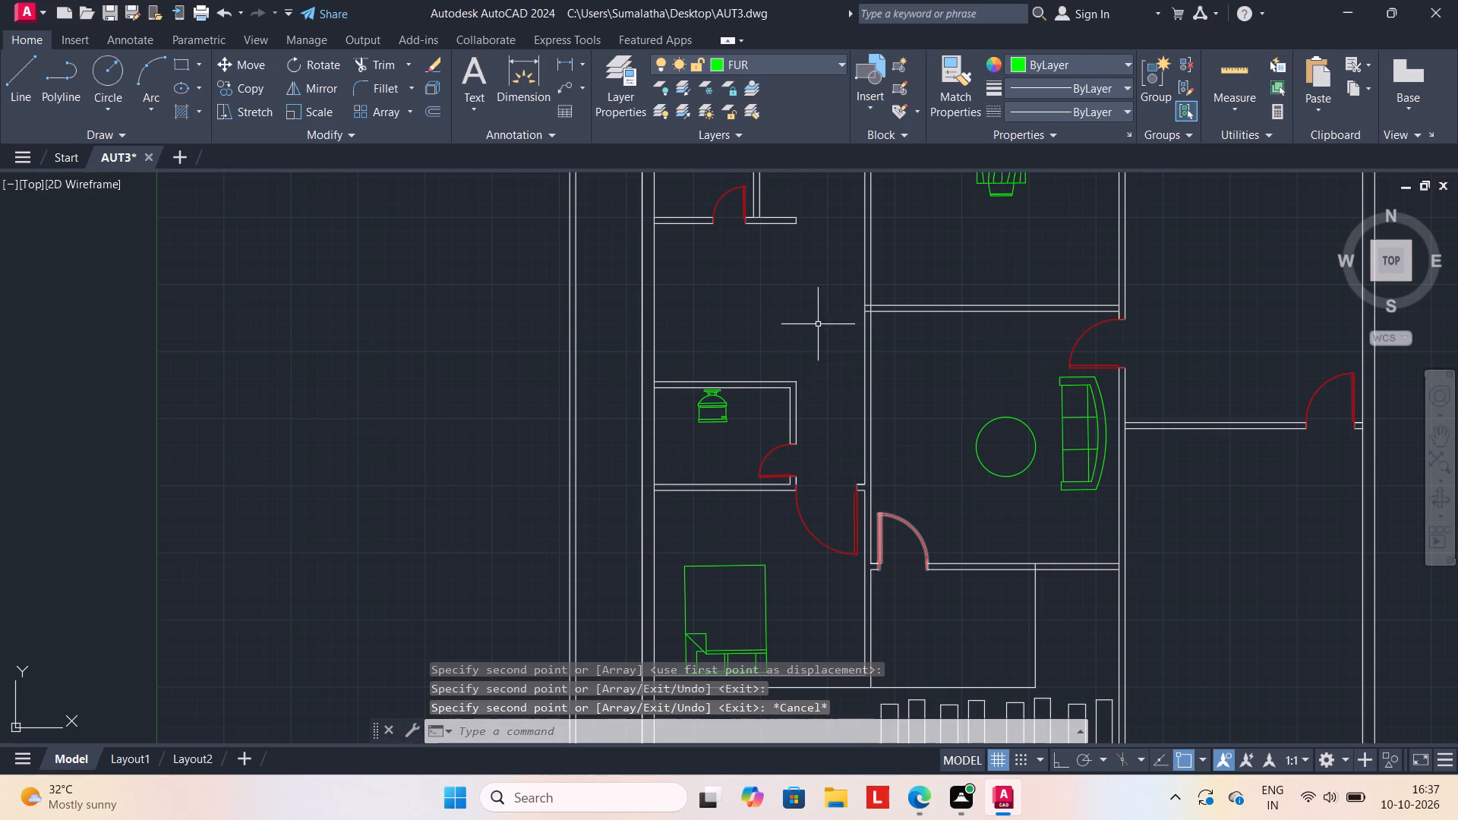
# Draw two parallel east-west lines from wall to wall across the small northwest room beside the bathroom, near its north wall.
pyautogui.scroll(-1, 818, 324)
pyautogui.moveTo(818, 322); pyautogui.dragTo(806, 519, button='middle')
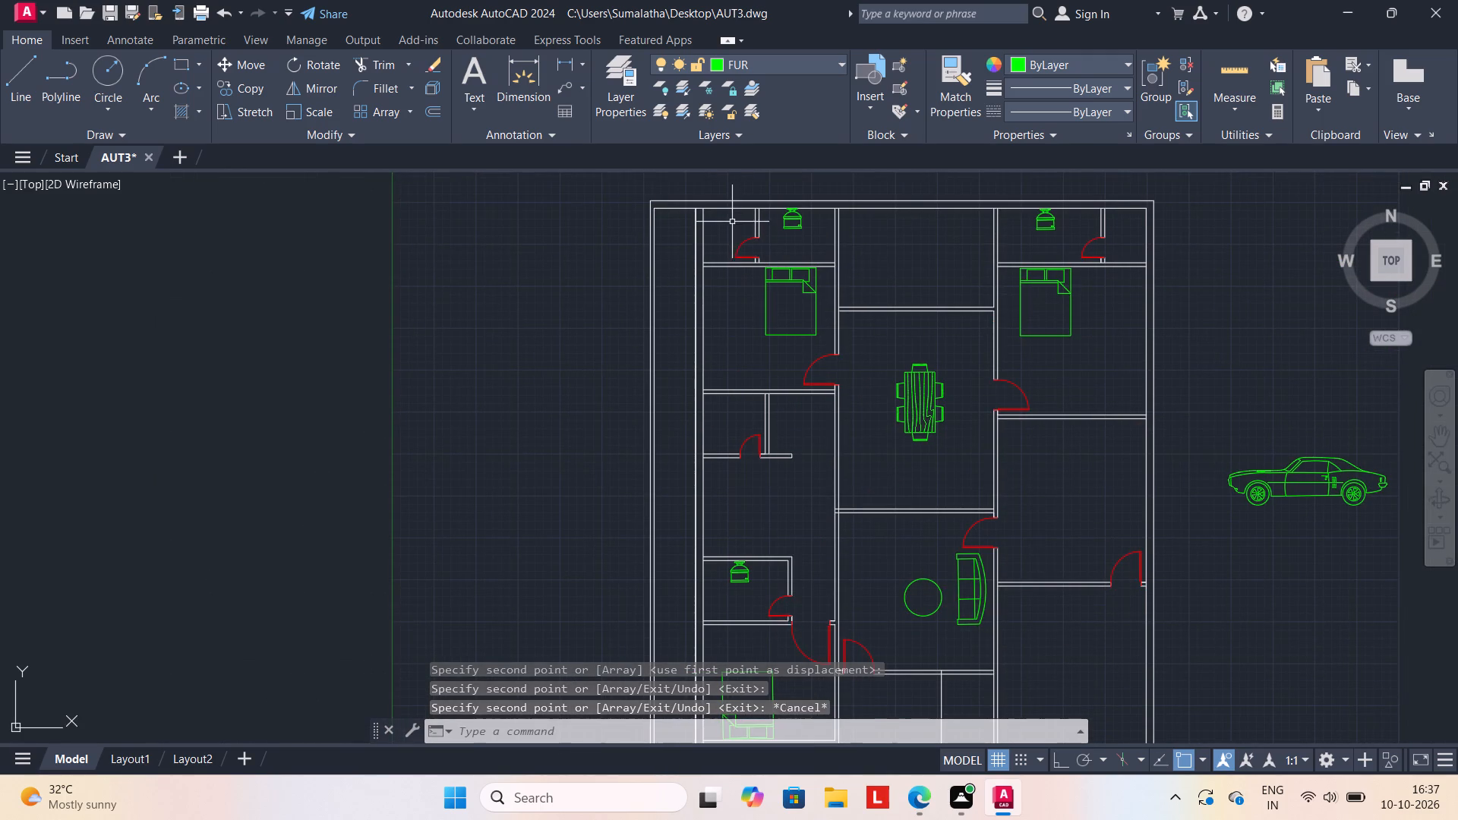
pyautogui.moveTo(731, 221); pyautogui.dragTo(729, 363, button='middle')
pyautogui.scroll(2, 712, 330)
pyautogui.press('Escape')
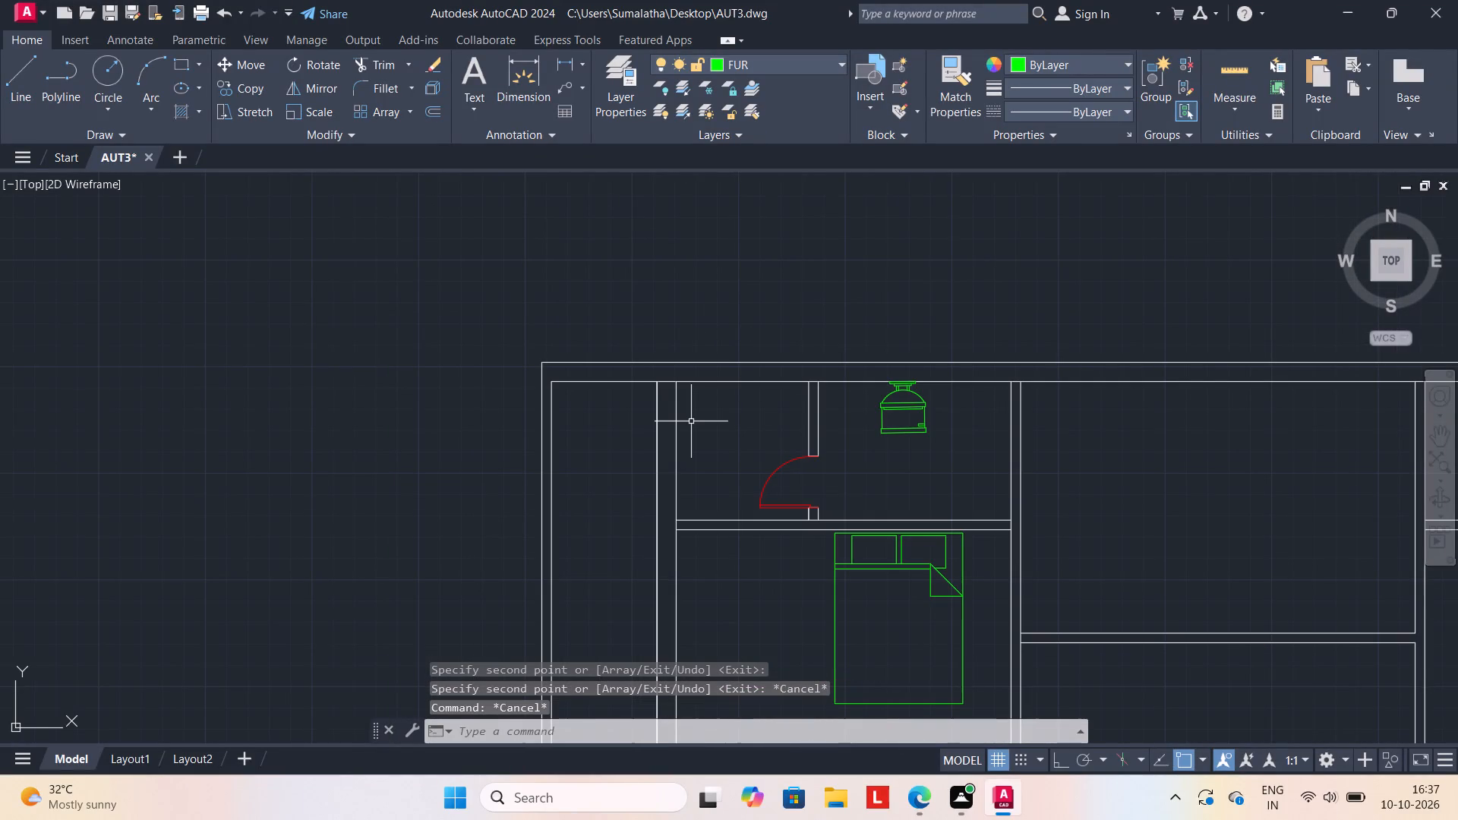
pyautogui.press('l')
pyautogui.press('Return')
pyautogui.click(676, 415)
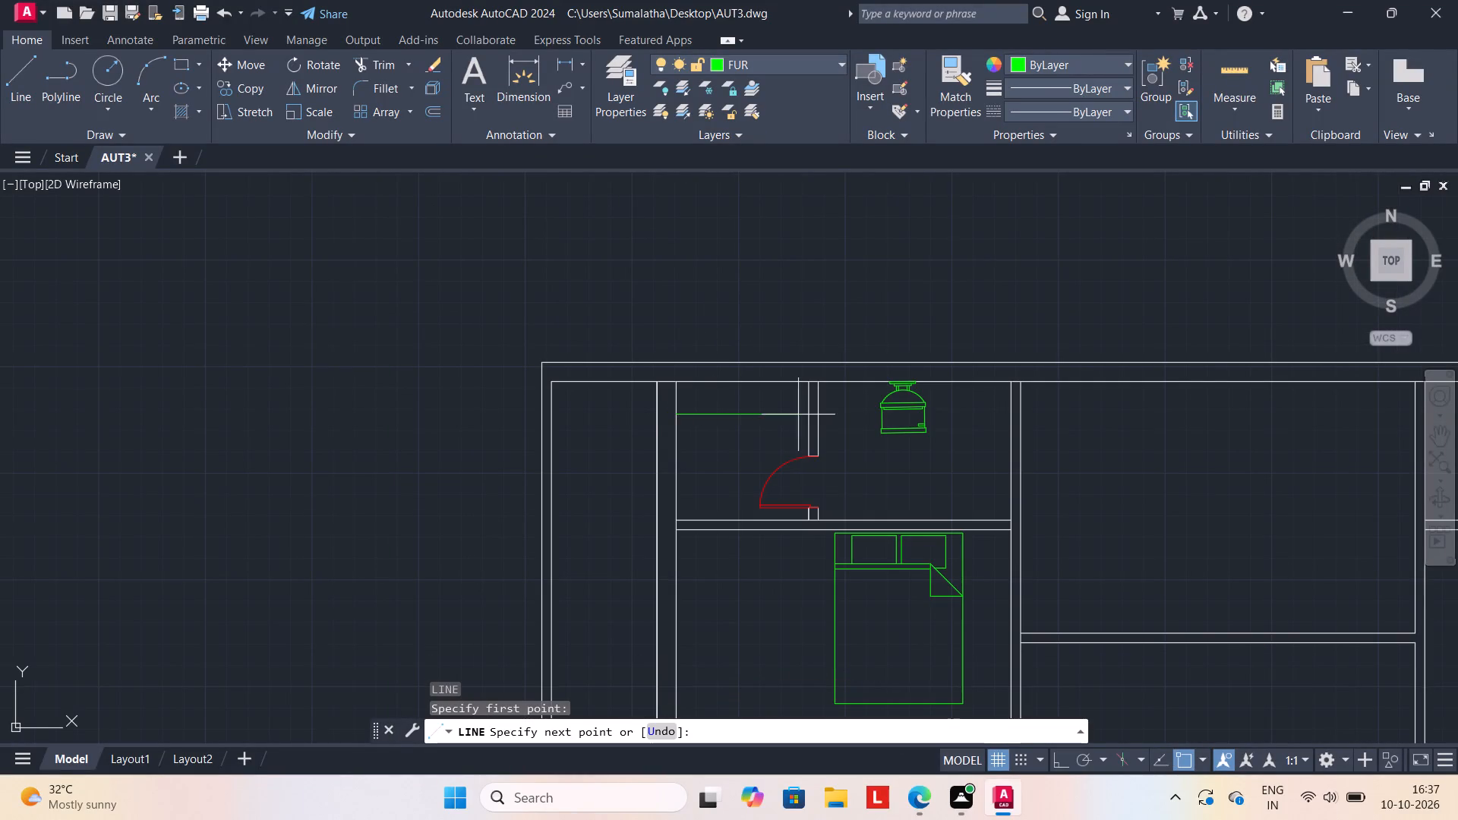
pyautogui.click(806, 415)
pyautogui.press('Escape')
pyautogui.scroll(2, 715, 366)
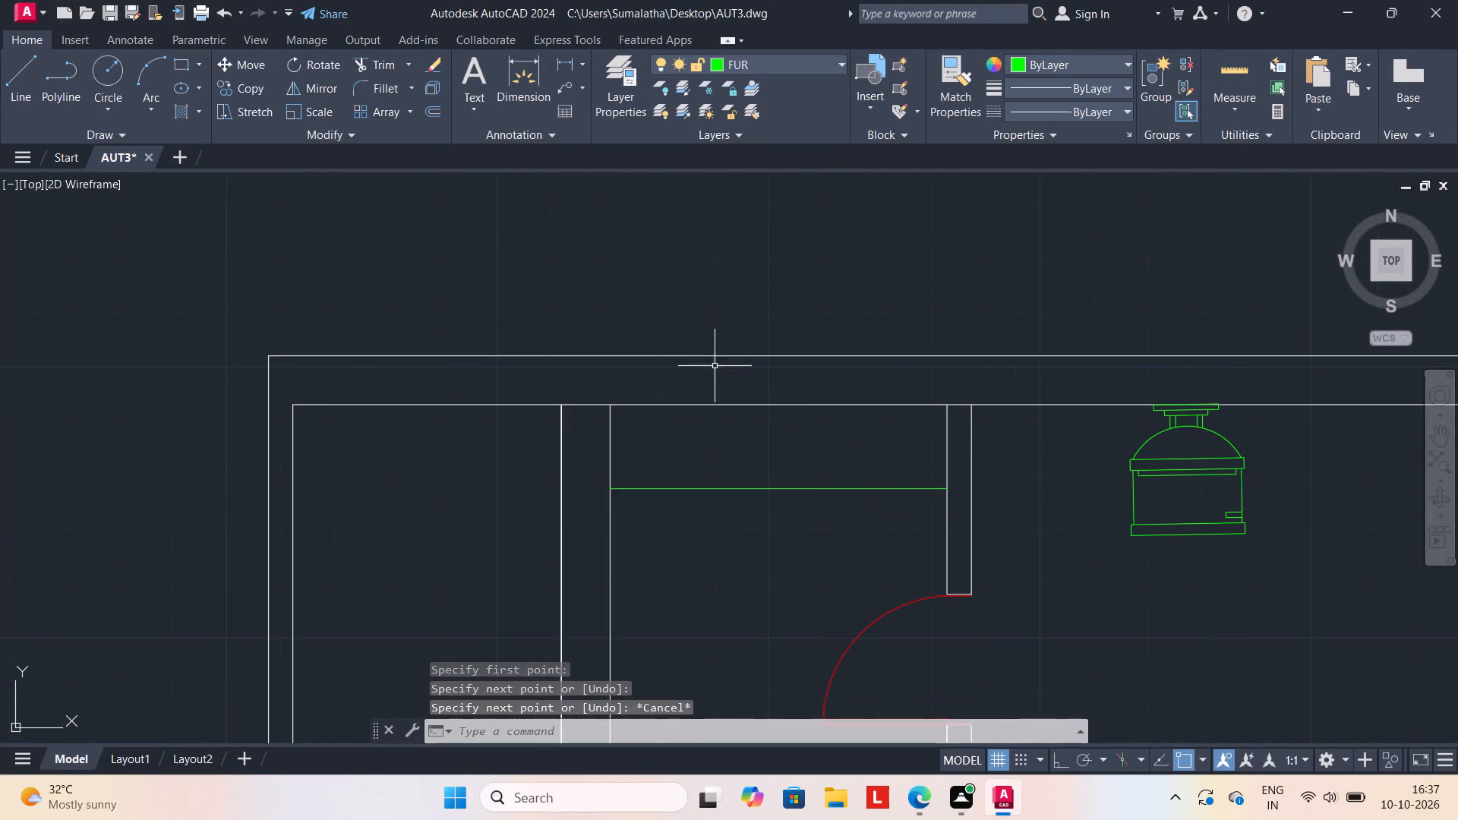
pyautogui.press('l')
pyautogui.press('Return')
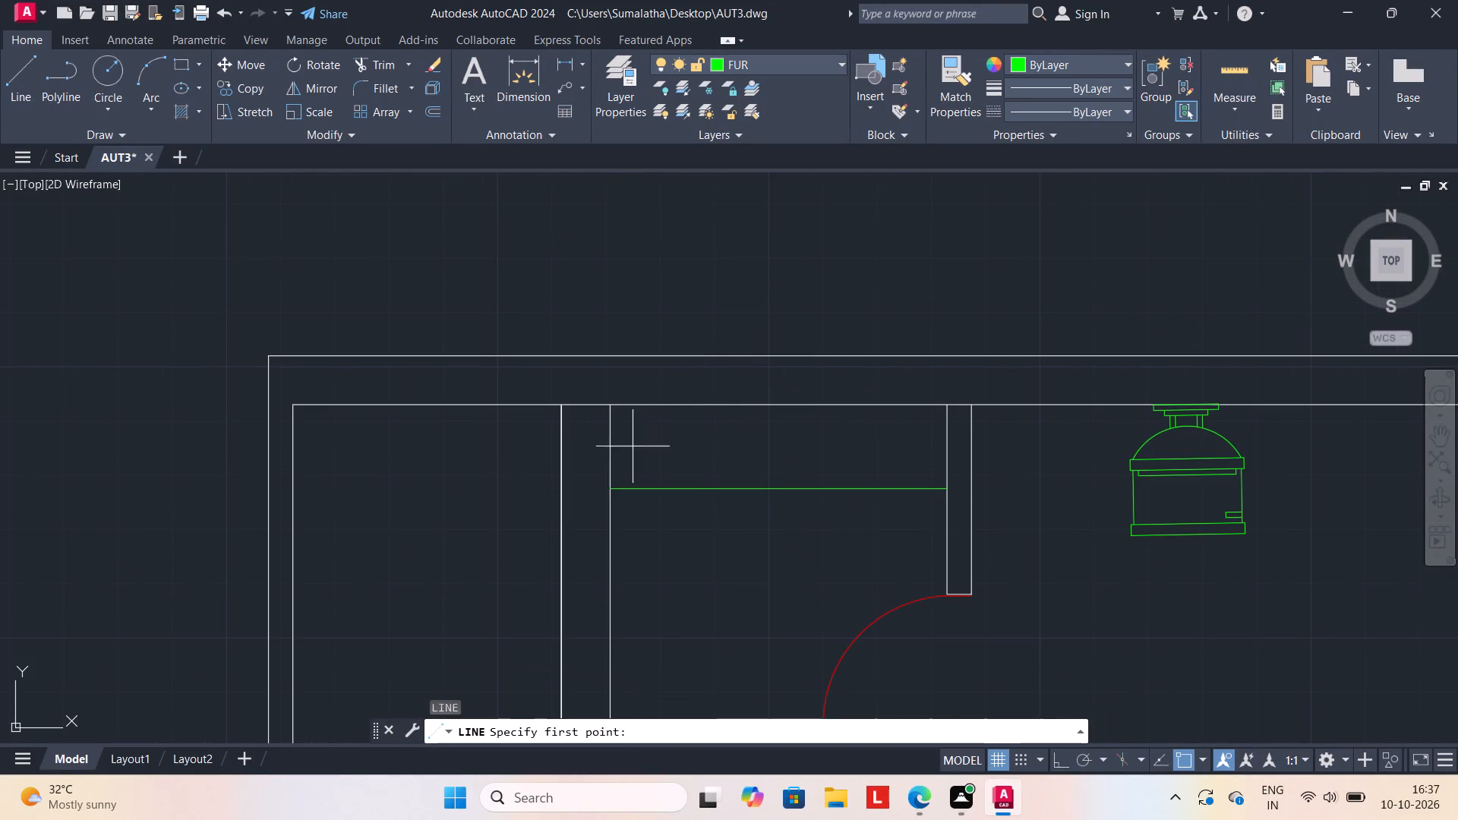
pyautogui.moveTo(610, 443); pyautogui.dragTo(636, 443)
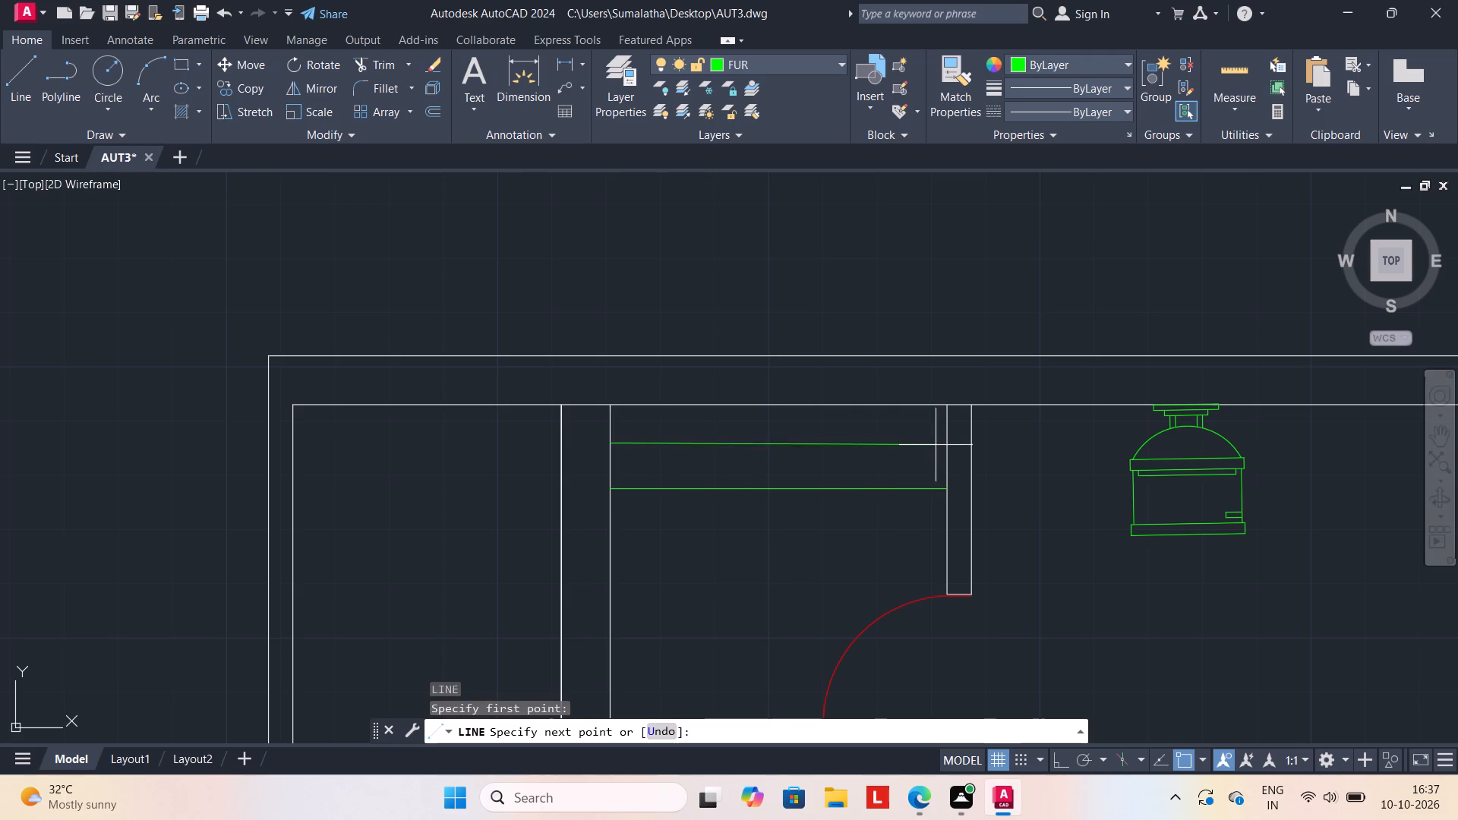
pyautogui.click(950, 446)
pyautogui.press('Escape')
# Draw a short slanted line crossing the upper of the two closet lines near its west end.
pyautogui.scroll(1, 736, 445)
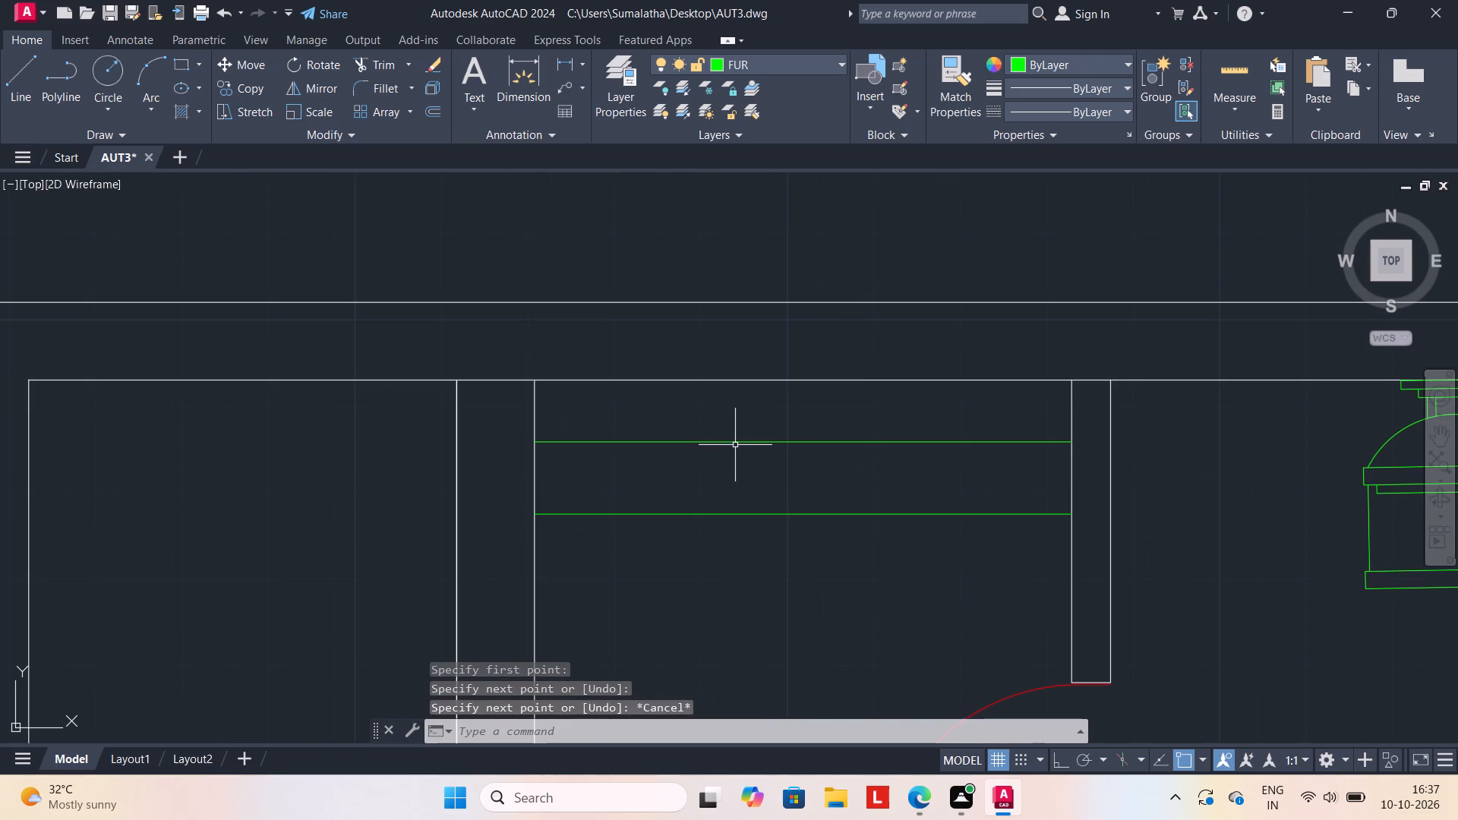
pyautogui.press('l')
pyautogui.press('Return')
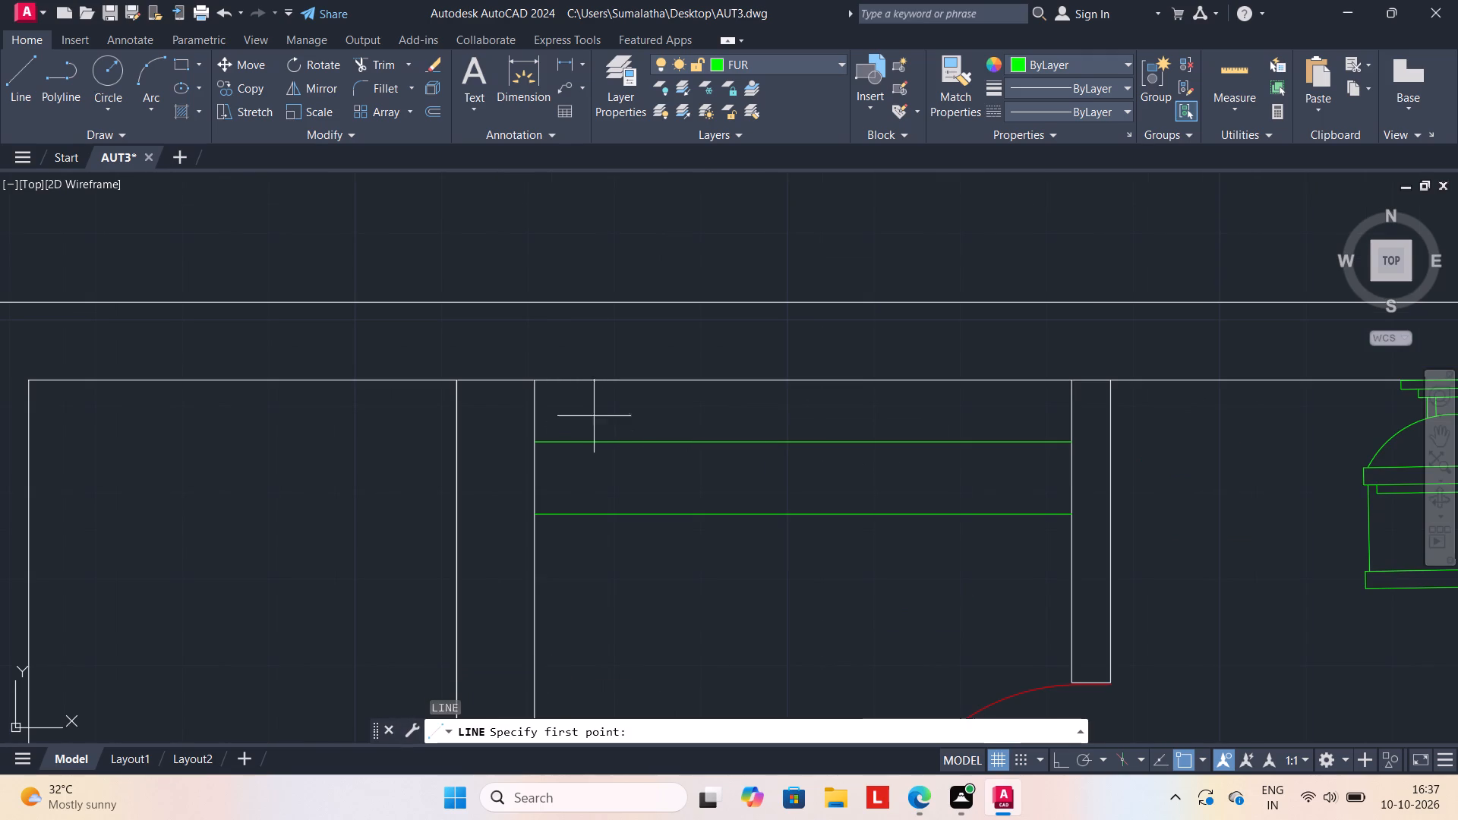
pyautogui.moveTo(607, 409); pyautogui.dragTo(603, 445)
pyautogui.click(583, 479)
pyautogui.press('Escape')
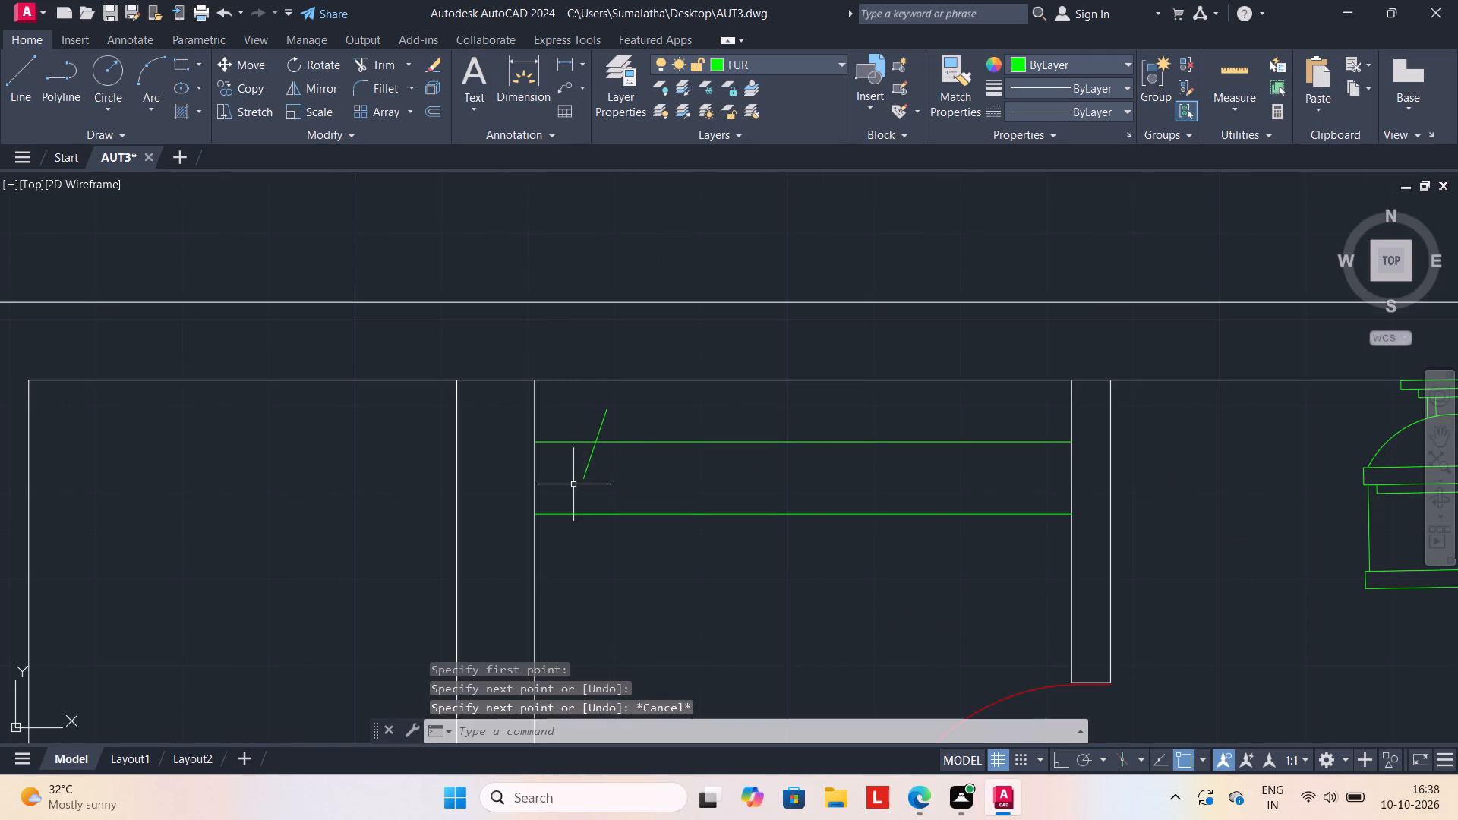
# Copy the short slanted line seven times along the upper closet line, spaced roughly evenly up to the east wall.
pyautogui.click(595, 438)
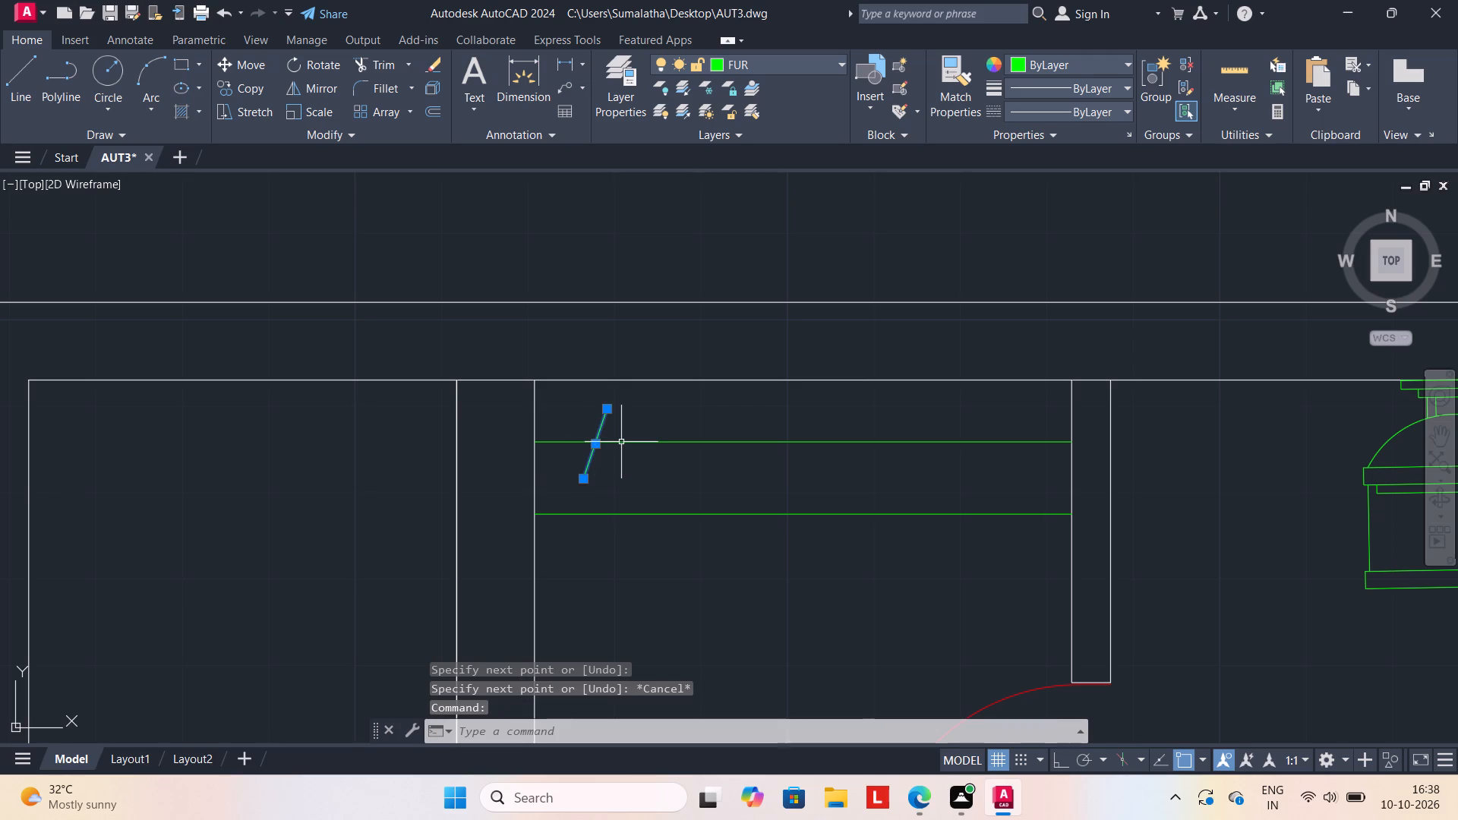
pyautogui.write('CO')
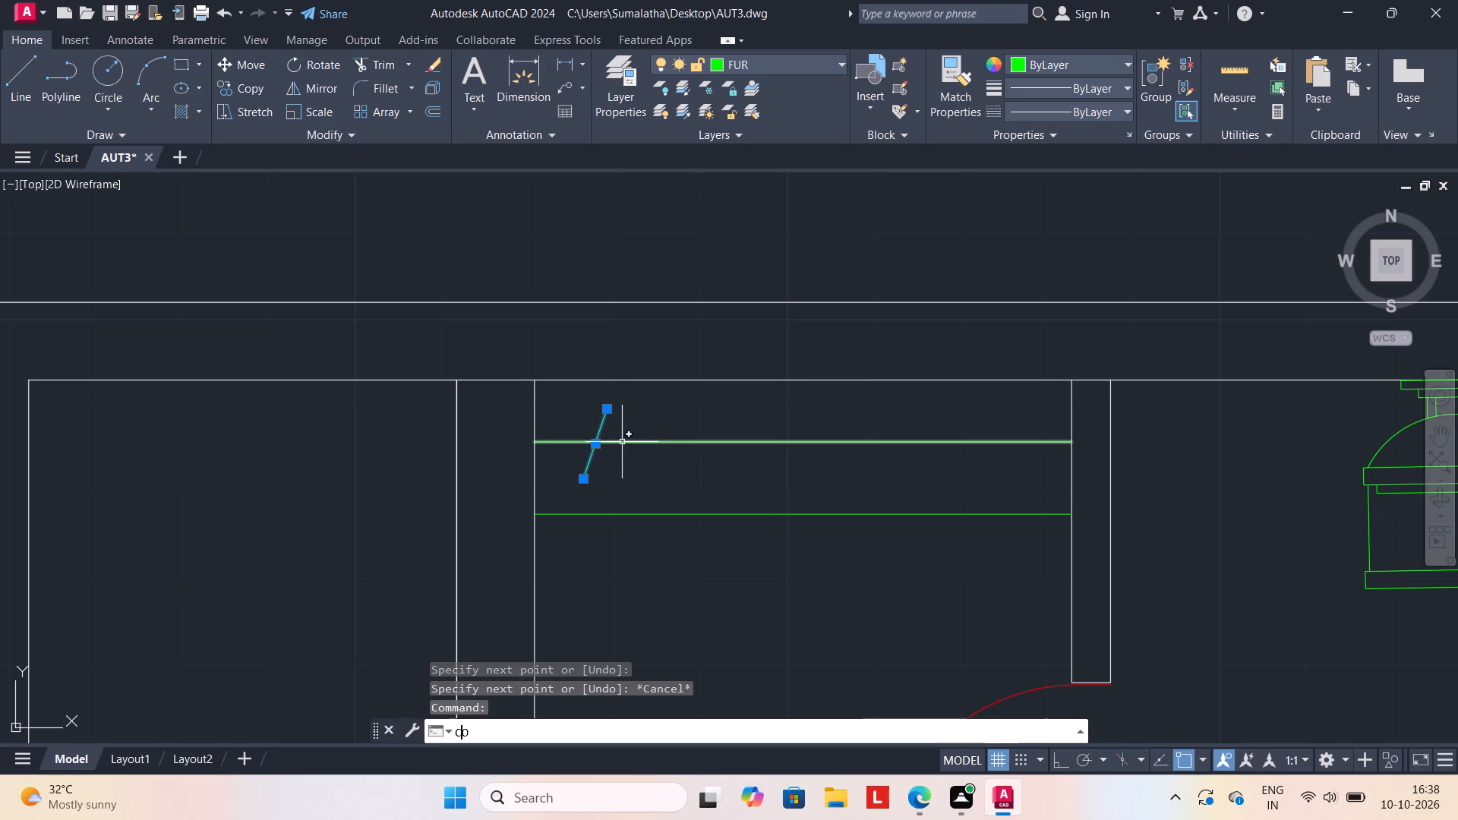
pyautogui.press('Return')
pyautogui.moveTo(598, 442); pyautogui.dragTo(610, 442)
pyautogui.click(674, 445)
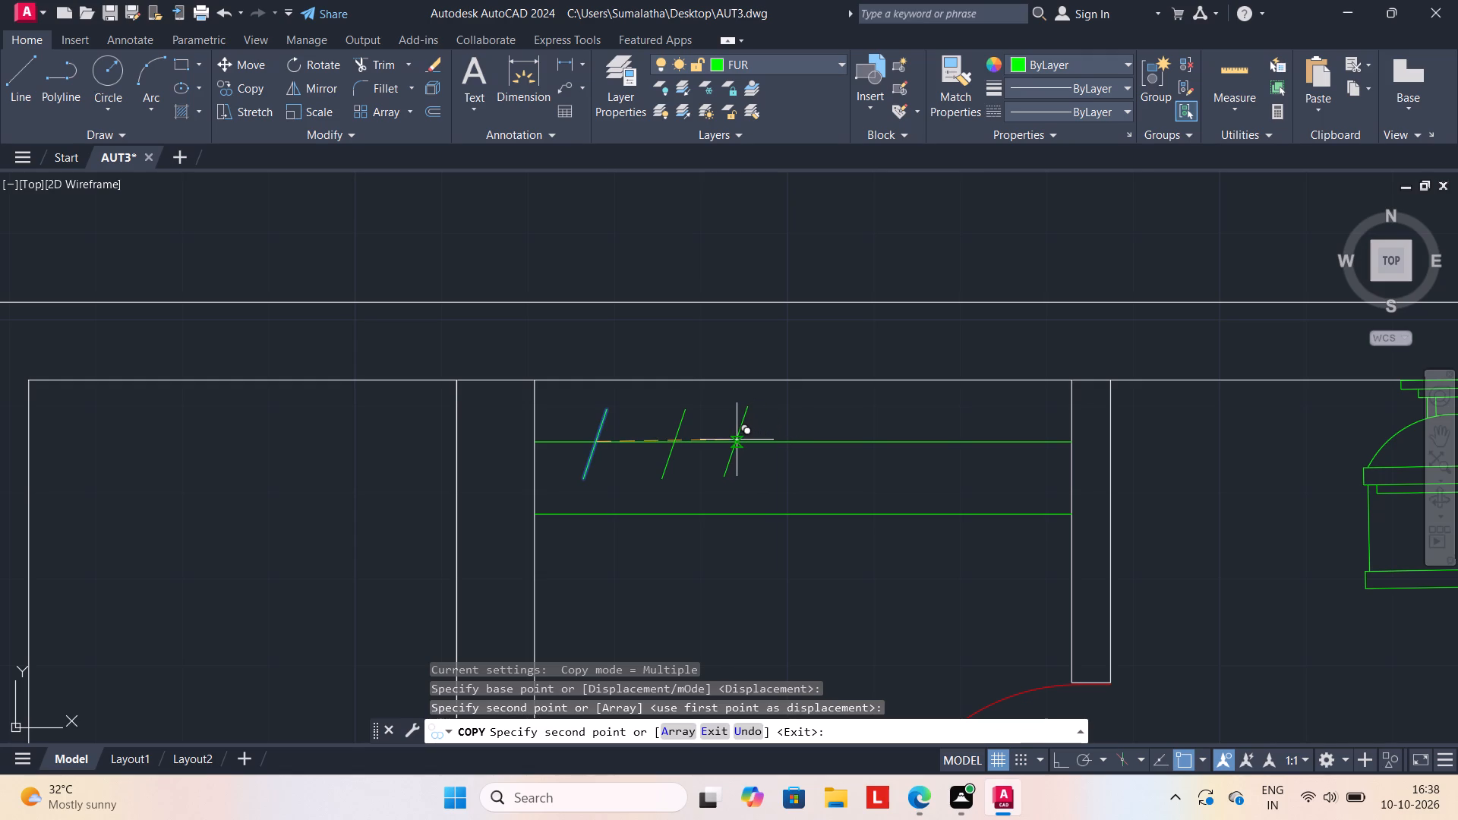
pyautogui.click(744, 443)
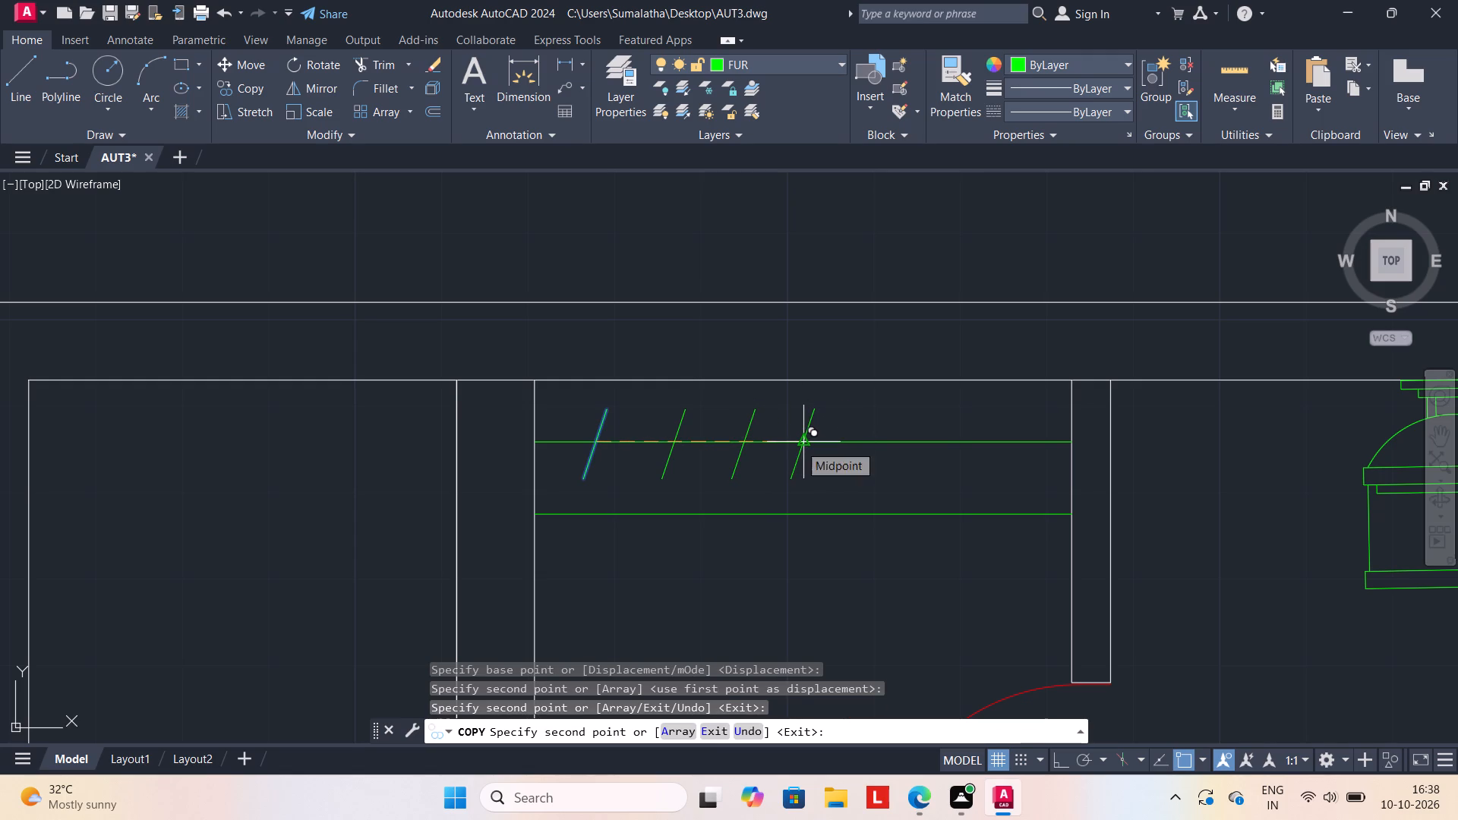
pyautogui.click(799, 444)
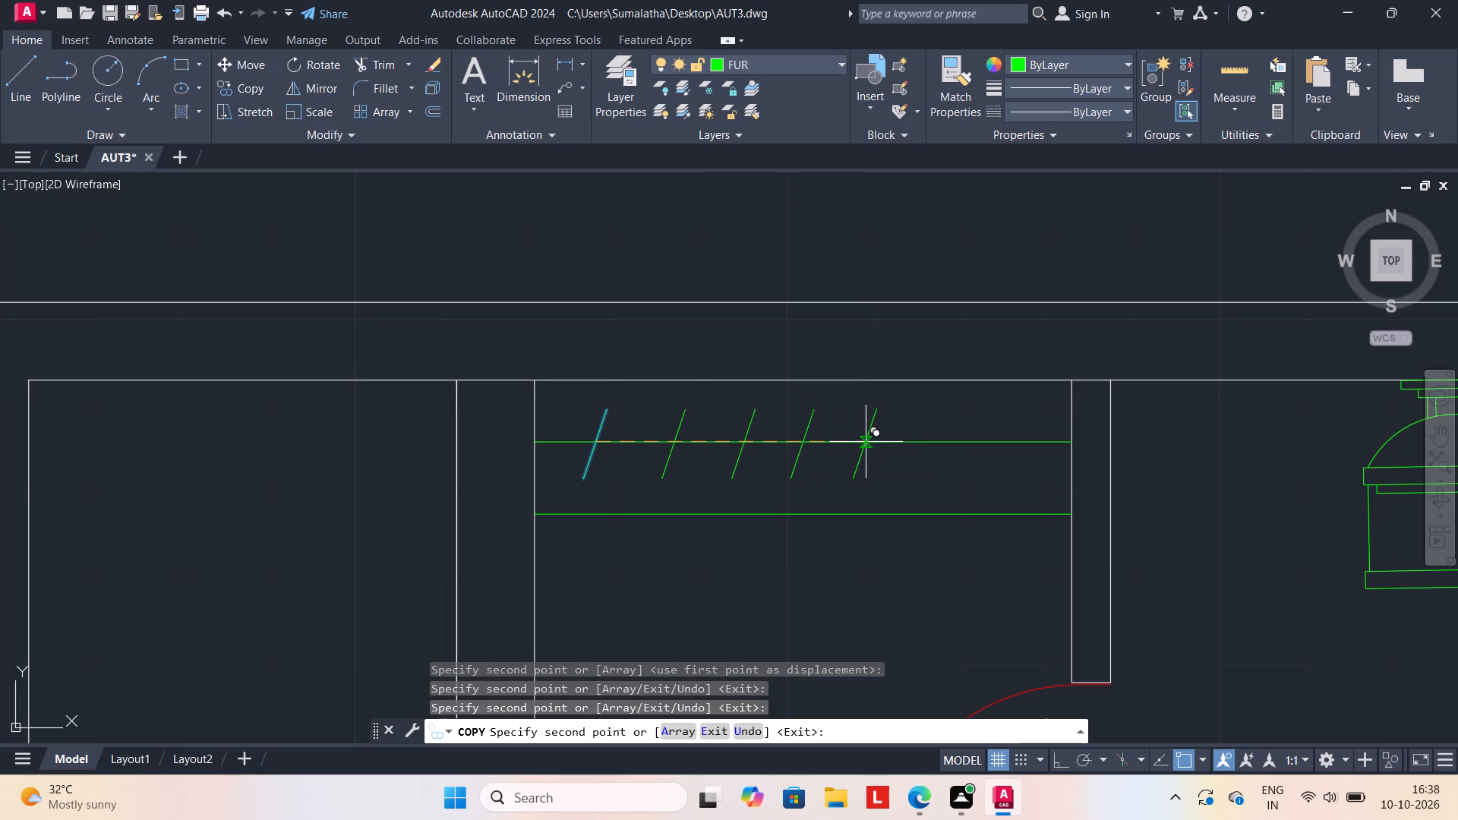
pyautogui.click(866, 442)
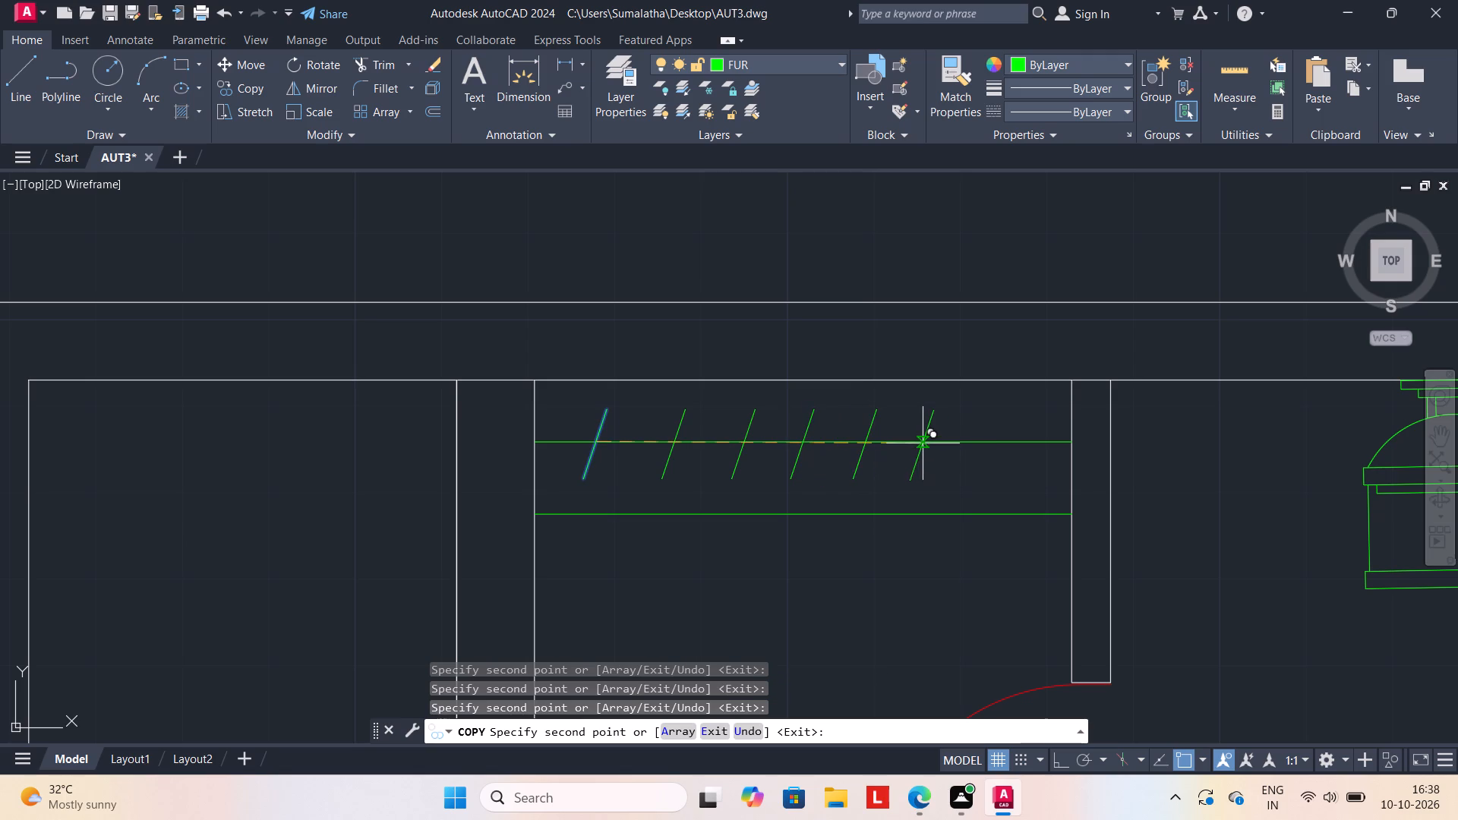
pyautogui.moveTo(923, 443); pyautogui.dragTo(929, 443)
pyautogui.click(977, 445)
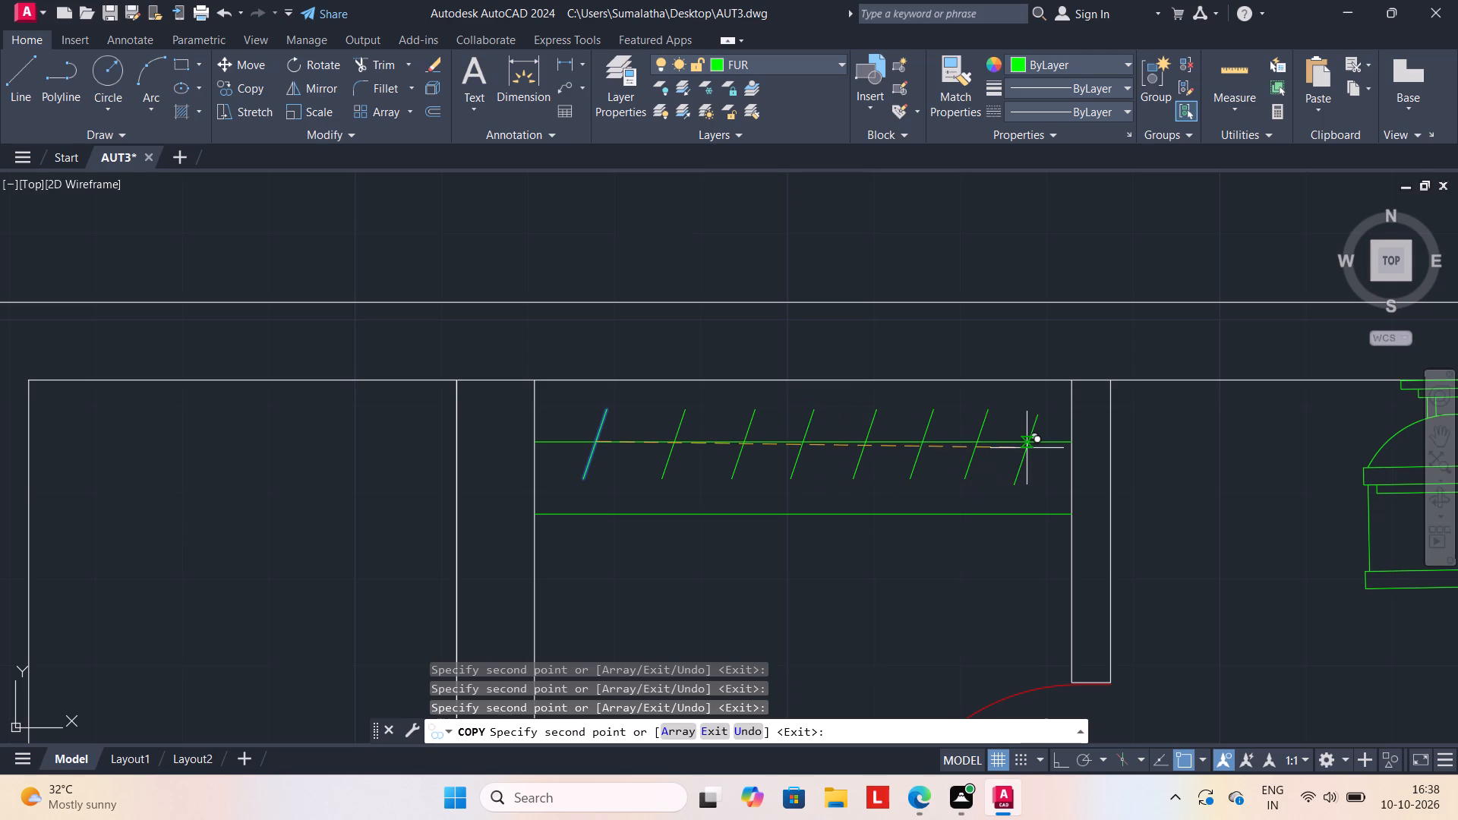
pyautogui.click(1030, 443)
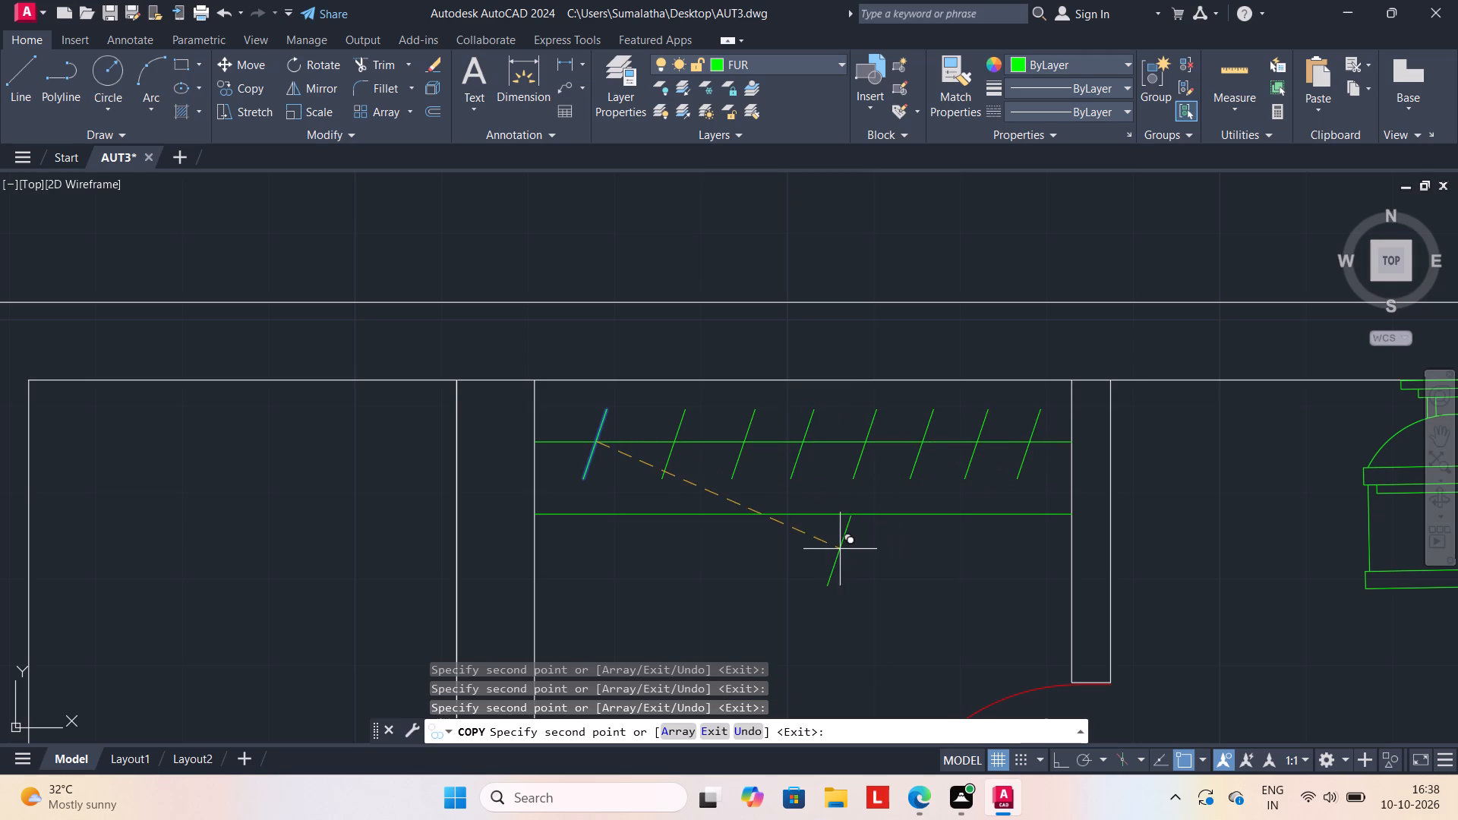
# Draw two parallel east-west closet lines from wall to wall across the small northeast corner room, near its north wall.
pyautogui.press('Escape')
pyautogui.scroll(-1, 849, 549)
pyautogui.moveTo(841, 538); pyautogui.dragTo(771, 503, button='middle')
pyautogui.scroll(-1, 770, 502)
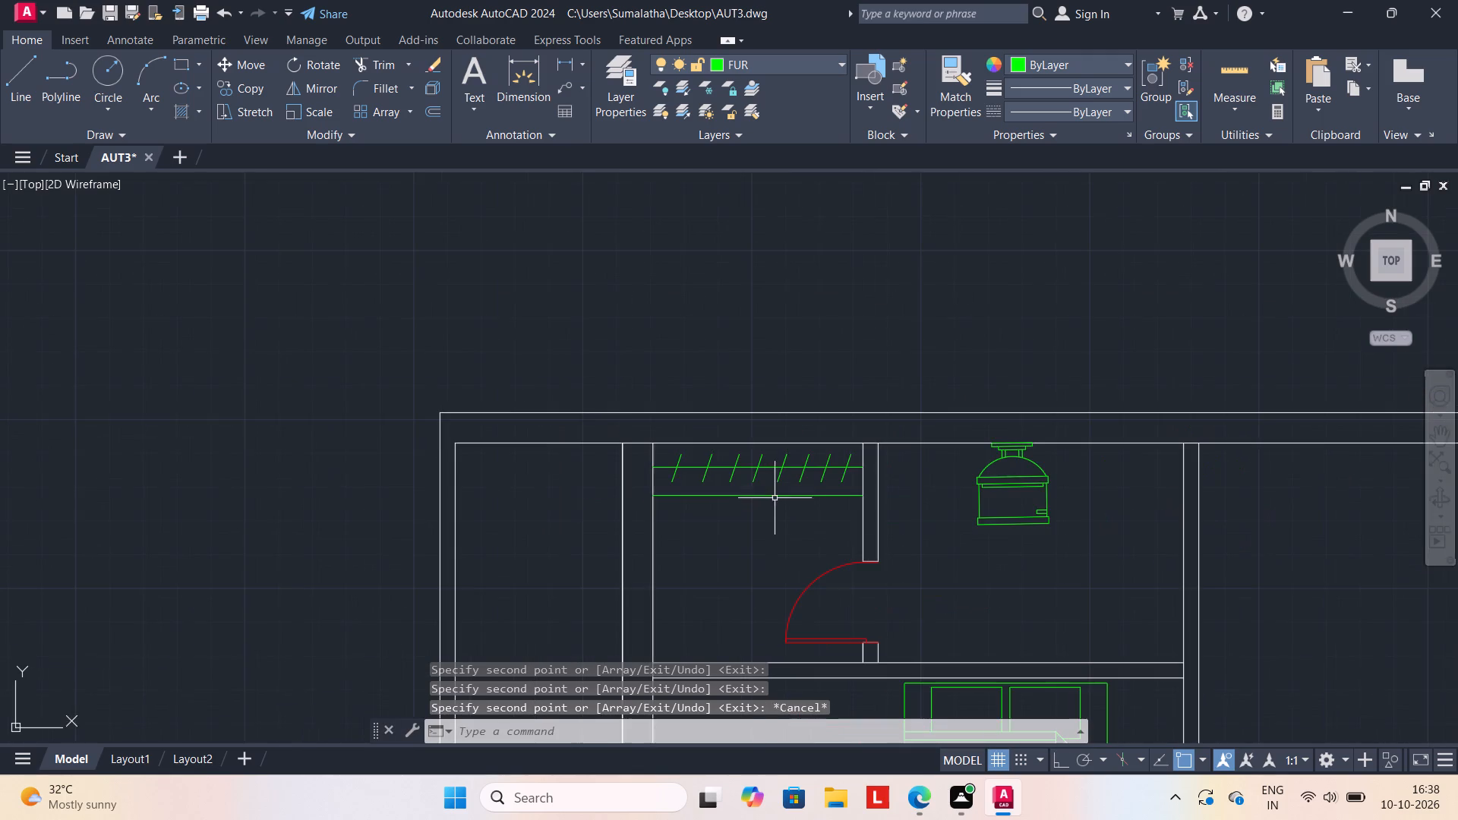
pyautogui.scroll(-2, 1122, 528)
pyautogui.moveTo(1122, 528); pyautogui.dragTo(843, 478, button='middle')
pyautogui.scroll(-1, 1010, 481)
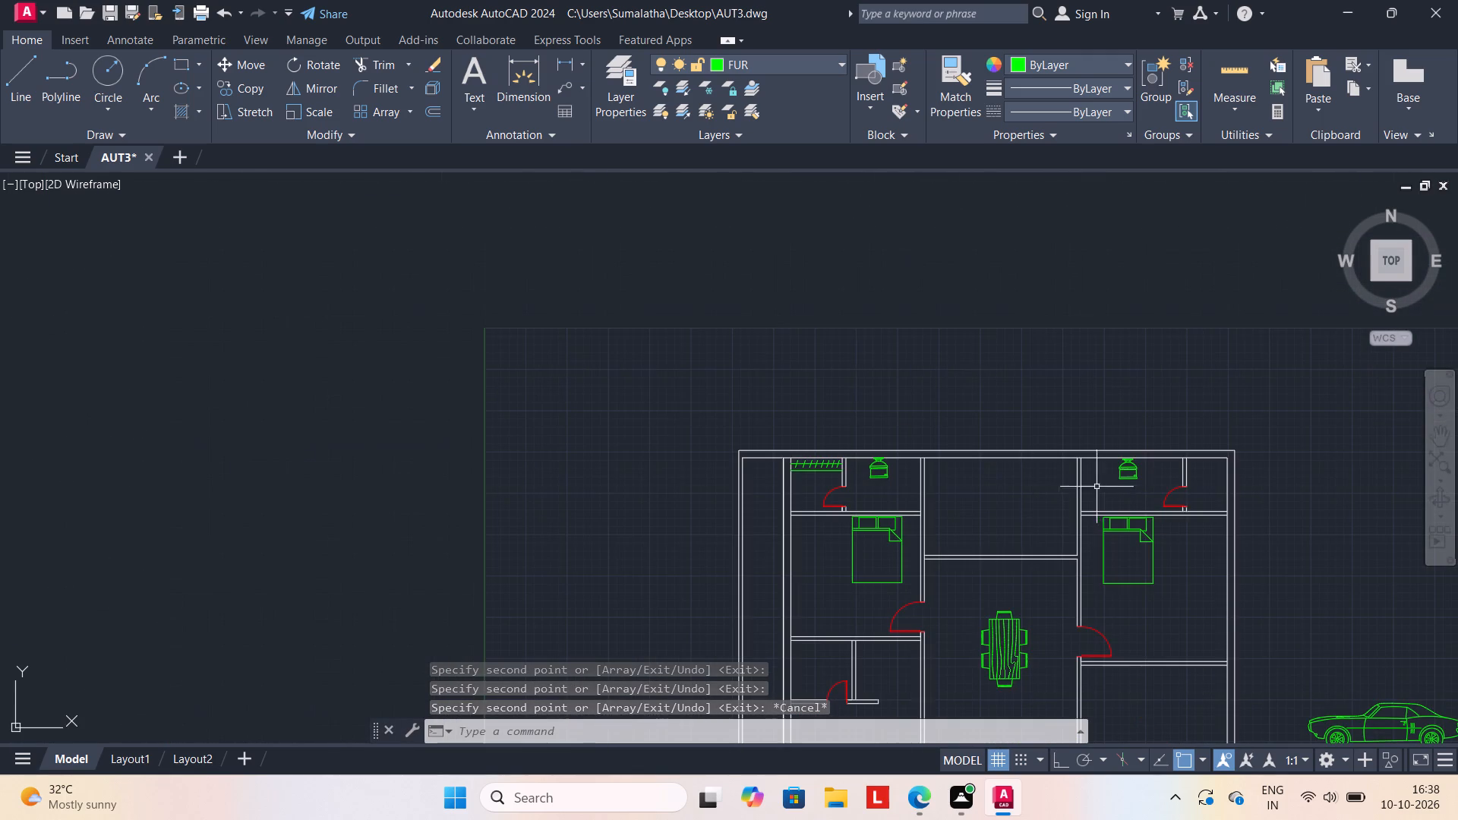
pyautogui.scroll(2, 1223, 482)
pyautogui.moveTo(1124, 492); pyautogui.dragTo(1112, 498, button='middle')
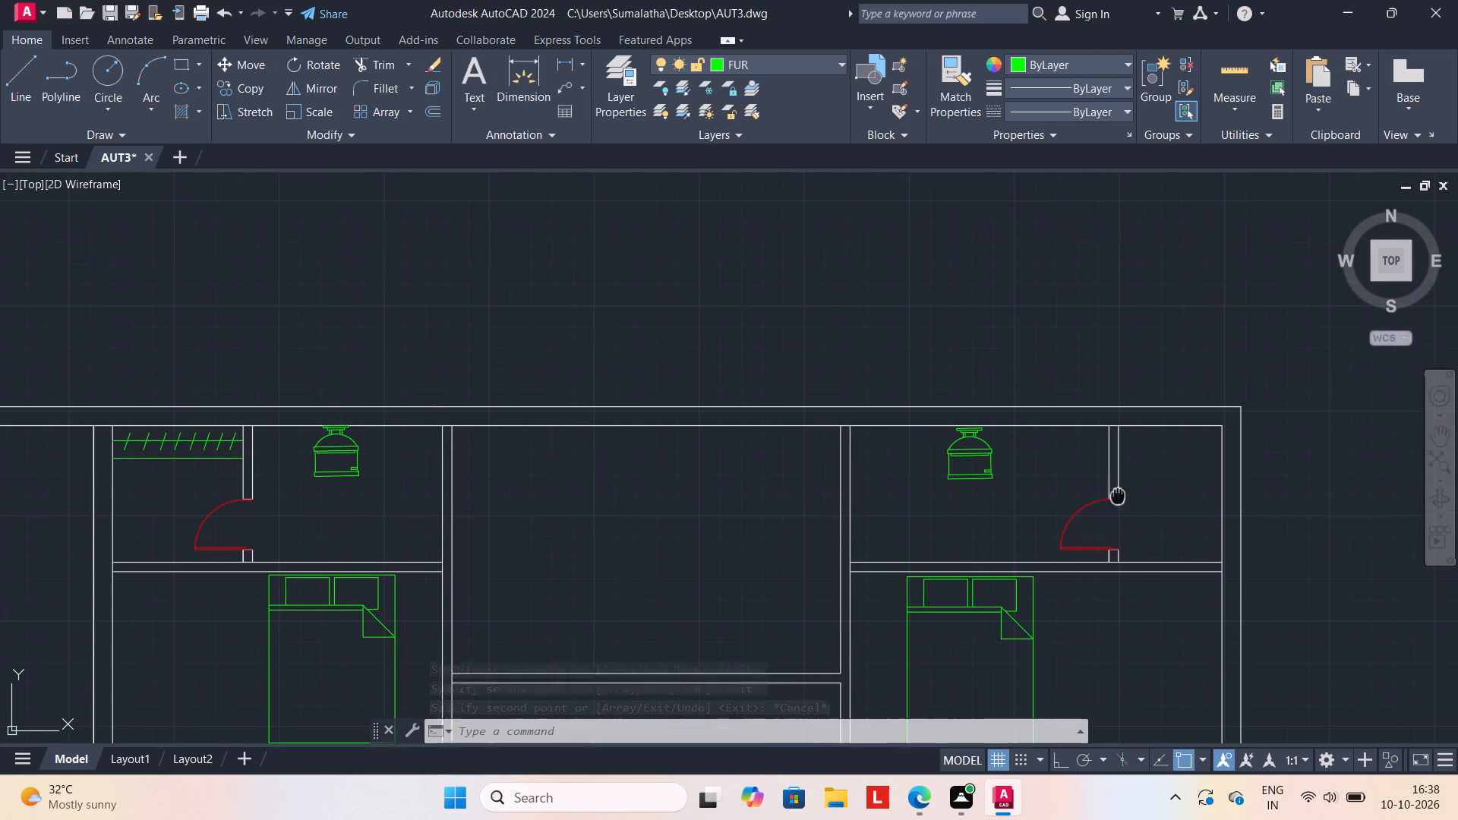
pyautogui.moveTo(1112, 498); pyautogui.dragTo(1103, 500, button='middle')
pyautogui.scroll(1, 1141, 474)
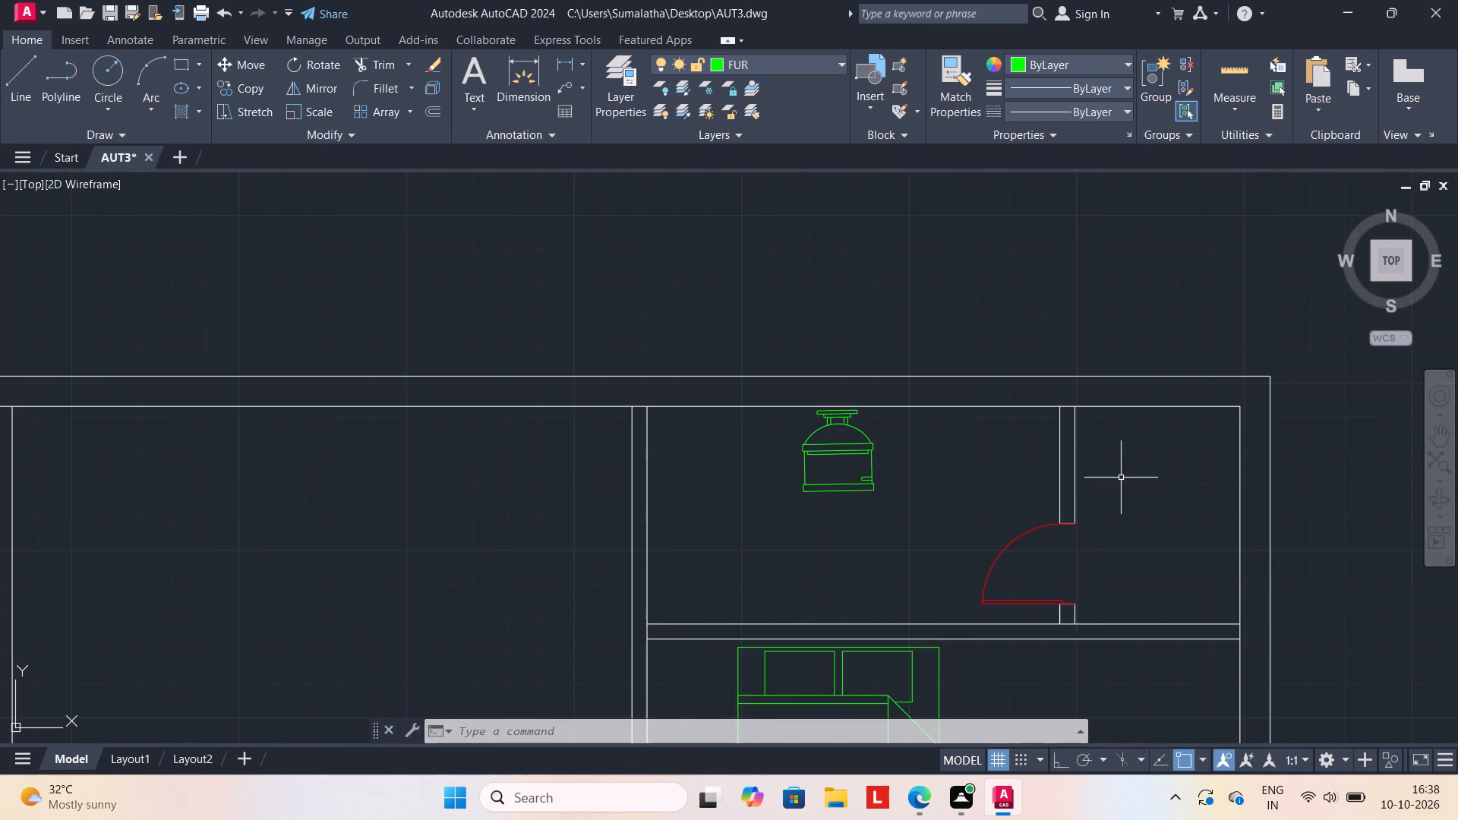
pyautogui.press('l')
pyautogui.press('Return')
pyautogui.moveTo(1075, 459); pyautogui.dragTo(1091, 459)
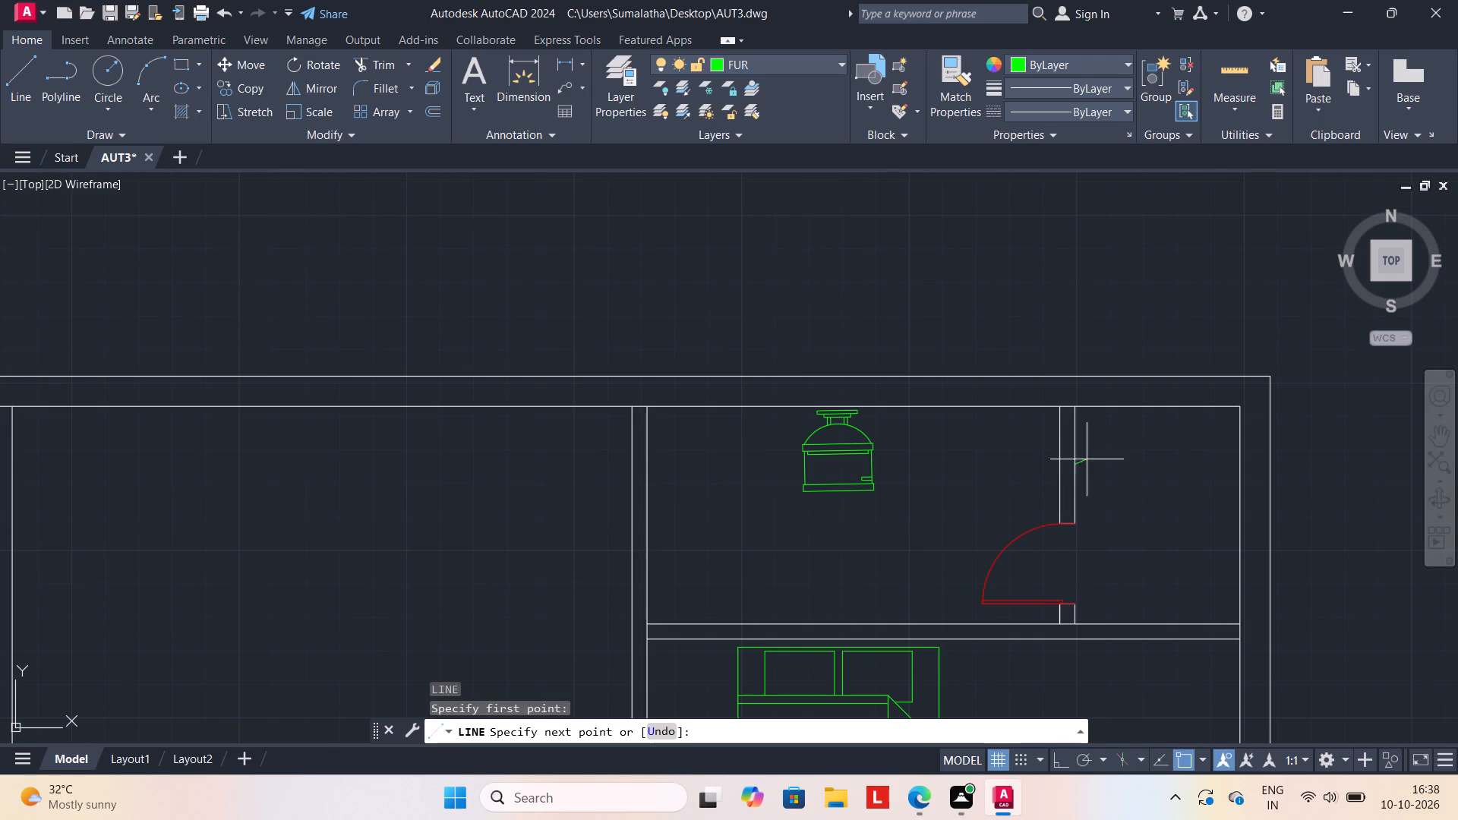
pyautogui.click(1242, 468)
pyautogui.press('Escape')
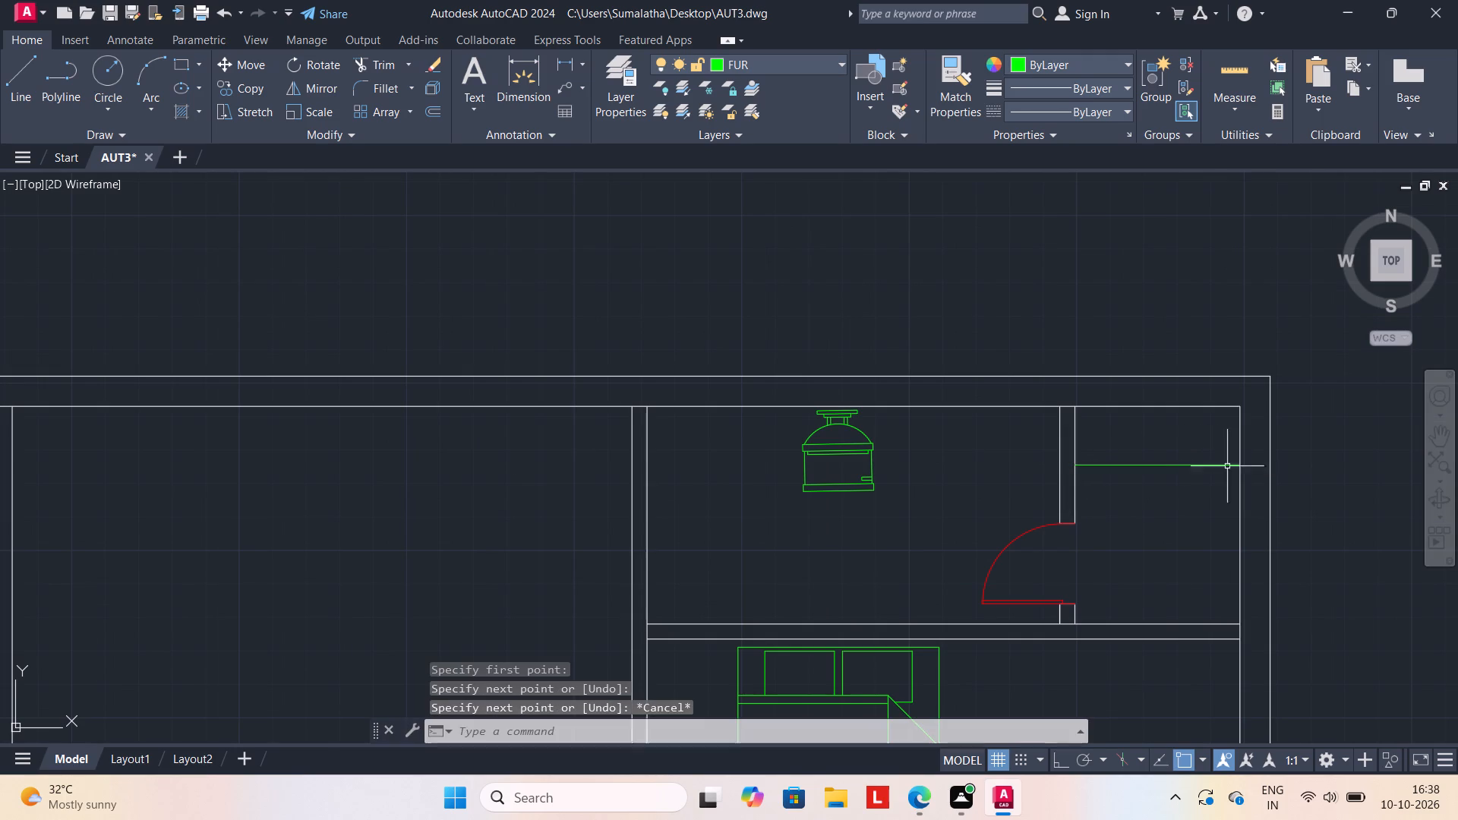
pyautogui.press('l')
pyautogui.press('Return')
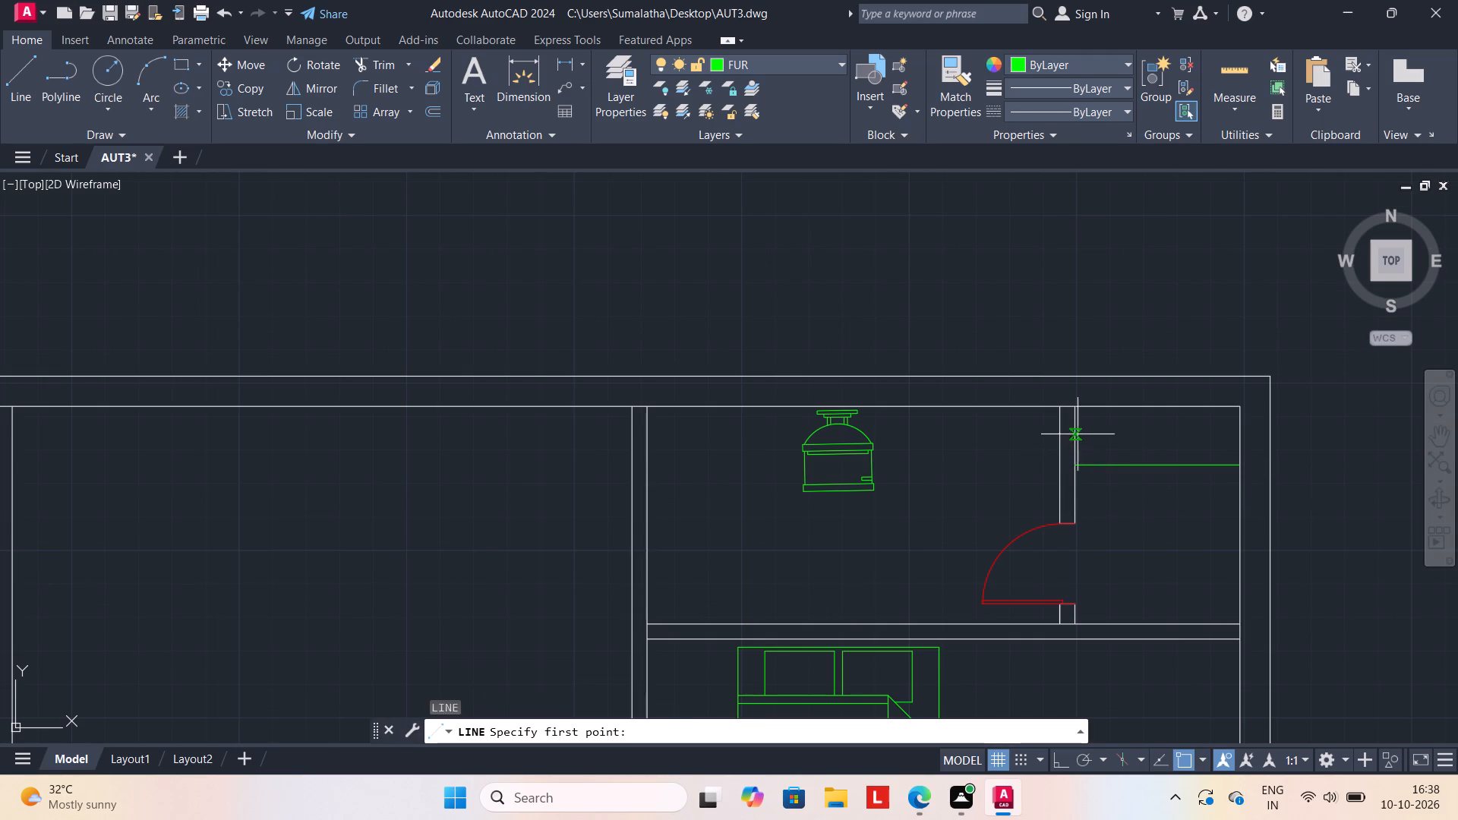
pyautogui.click(1078, 434)
pyautogui.click(1236, 432)
pyautogui.press('Escape')
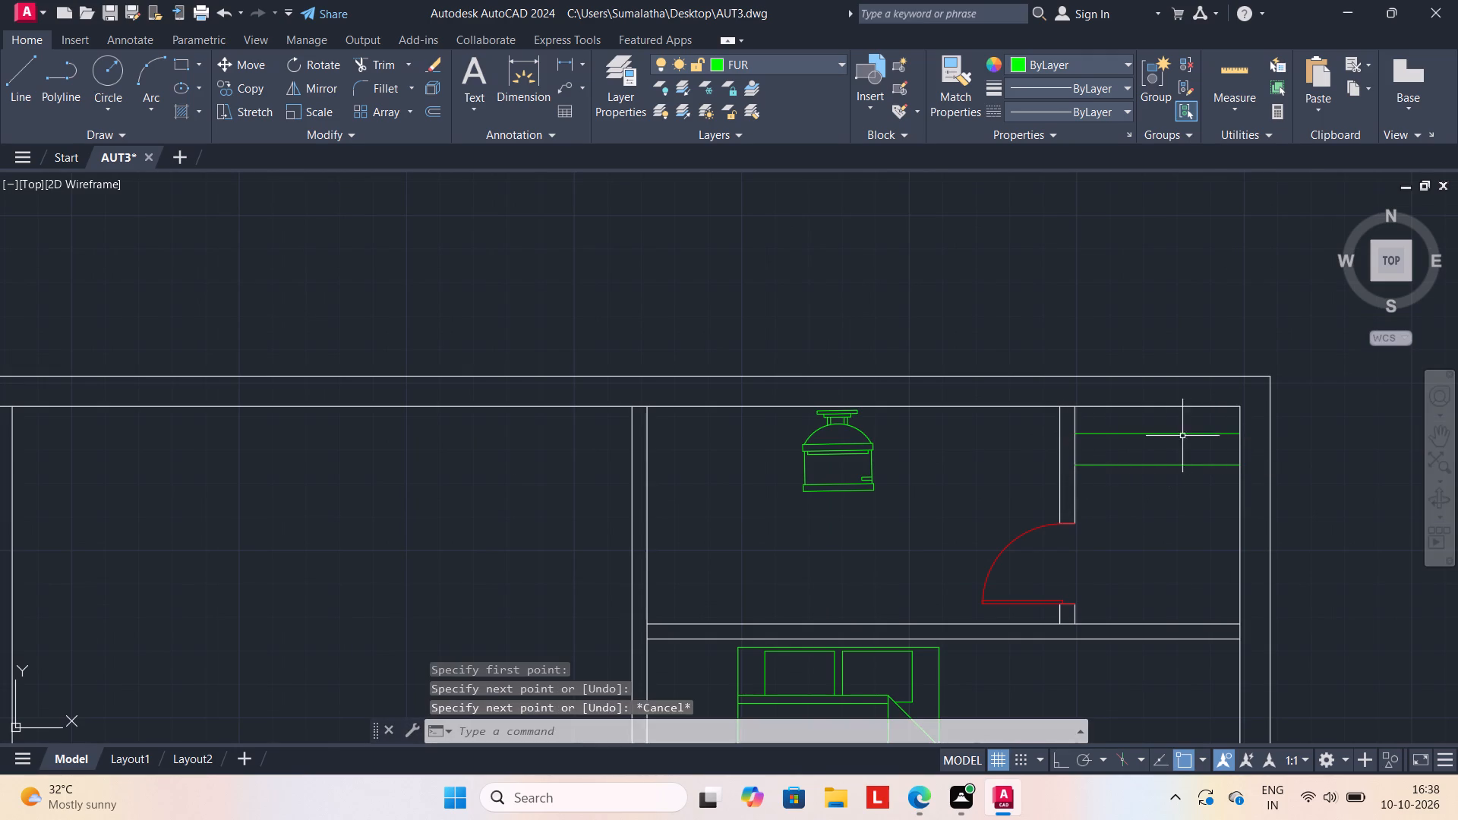
# Draw a short slanted line crossing the upper of the northeast closet lines near its west end.
pyautogui.scroll(1, 1149, 430)
pyautogui.press('l')
pyautogui.press('Return')
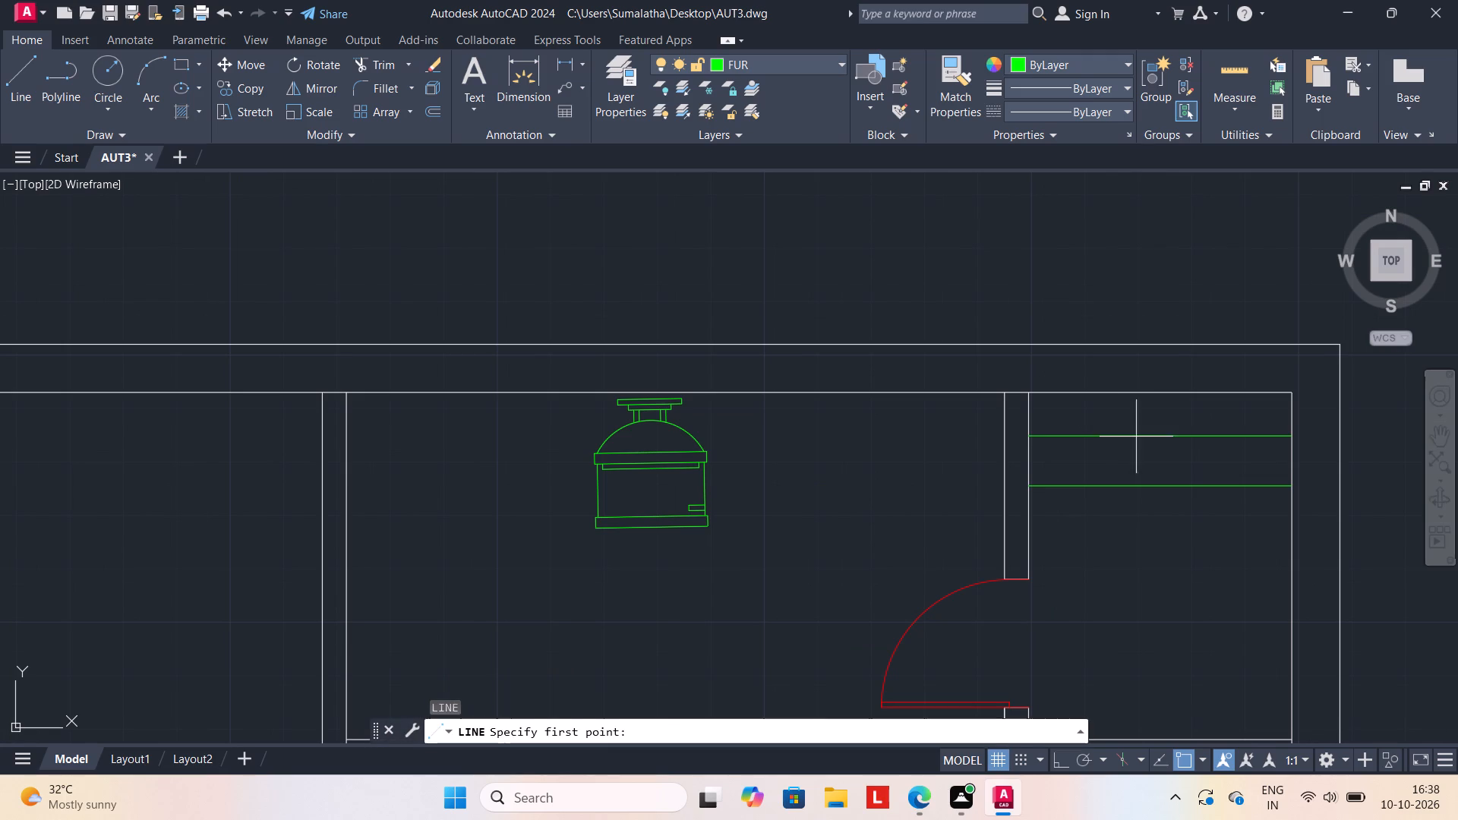
pyautogui.moveTo(1078, 405); pyautogui.dragTo(1071, 418)
pyautogui.click(1053, 456)
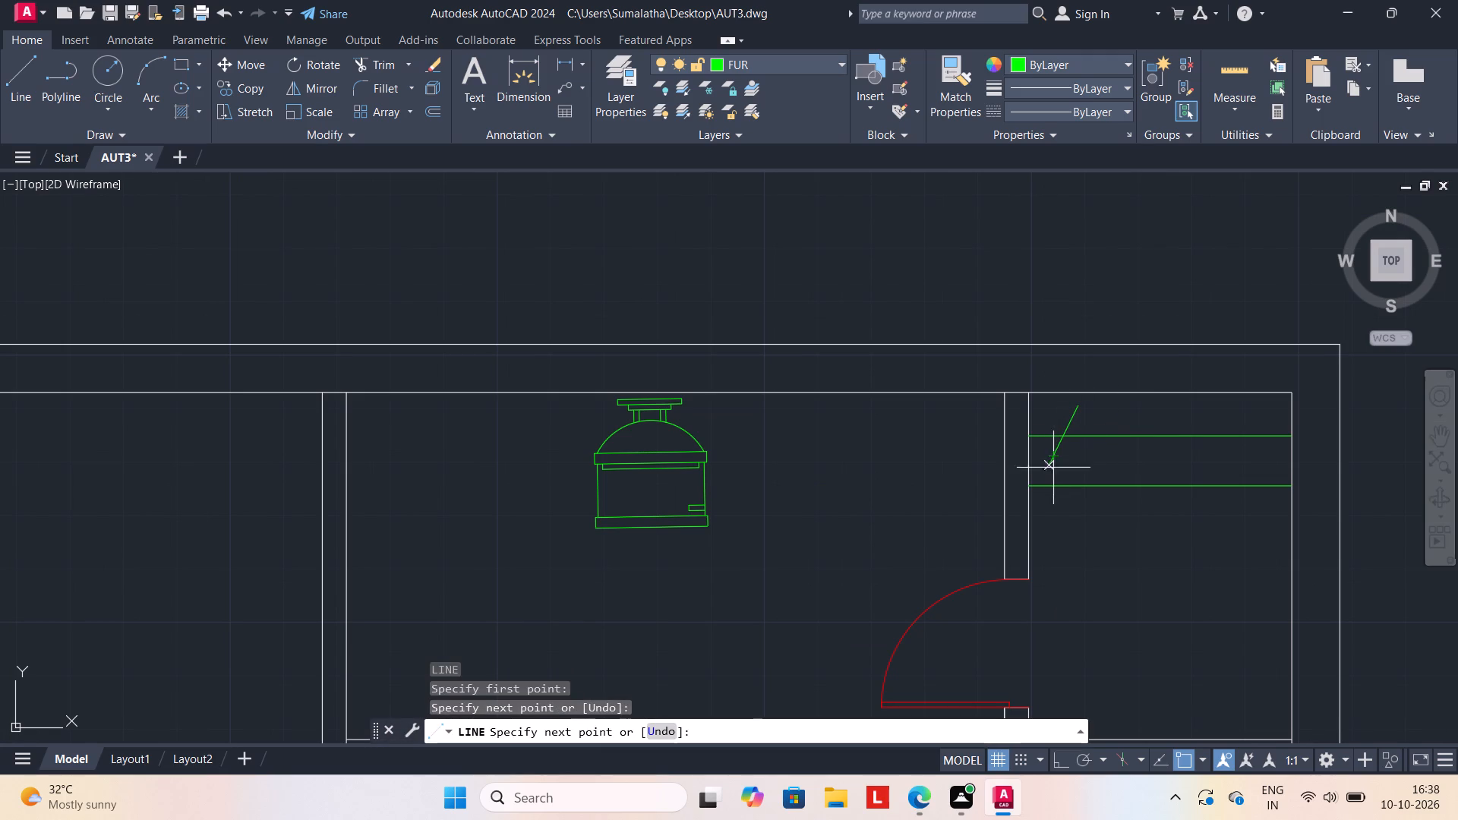
pyautogui.press('Escape')
# Copy the short slanted line four times along the upper northeast closet line, spaced roughly evenly up to the east wall.
pyautogui.click(1062, 440)
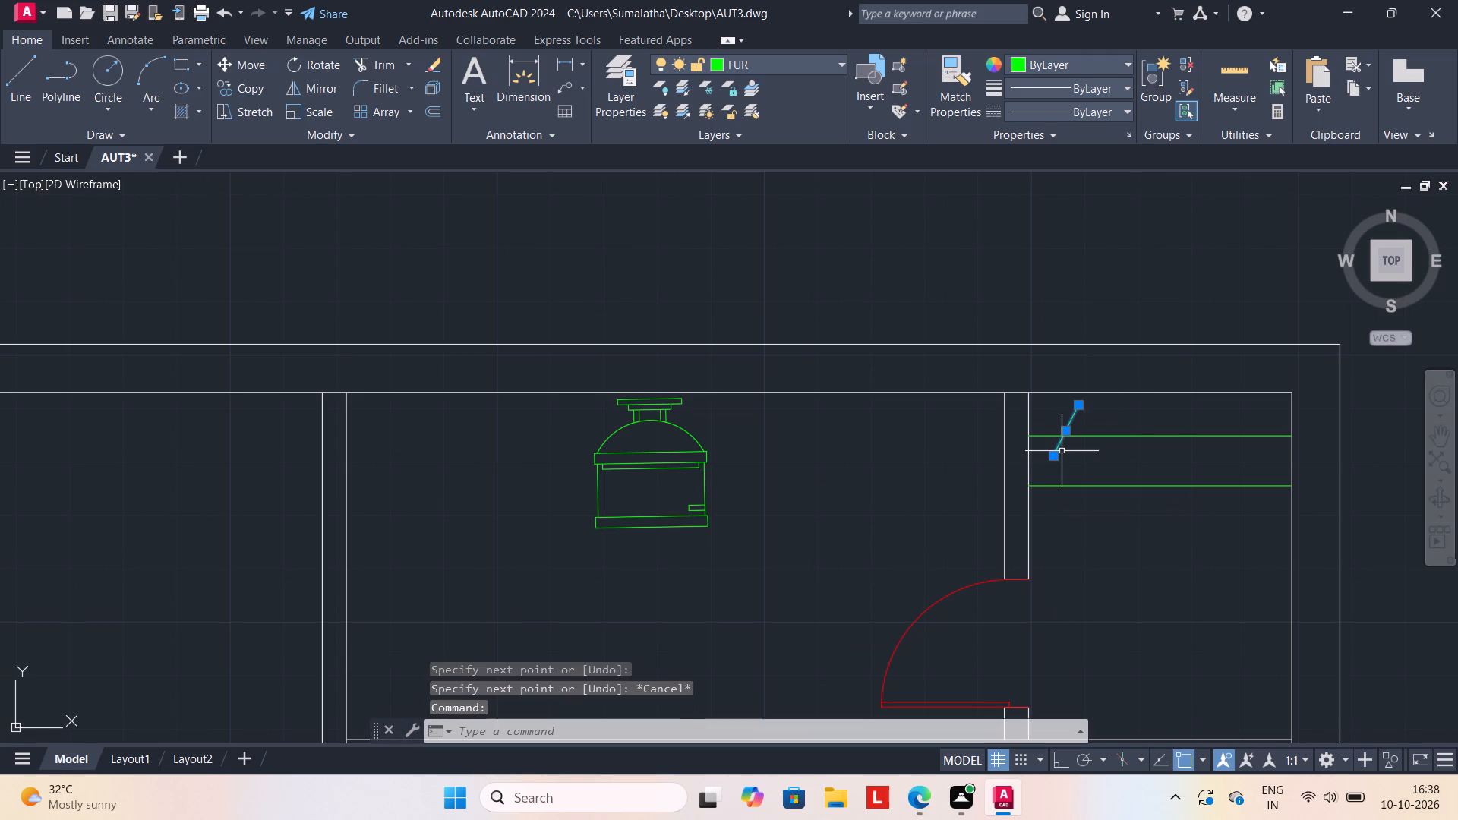
pyautogui.write('CO')
pyautogui.press('Return')
pyautogui.click(1064, 438)
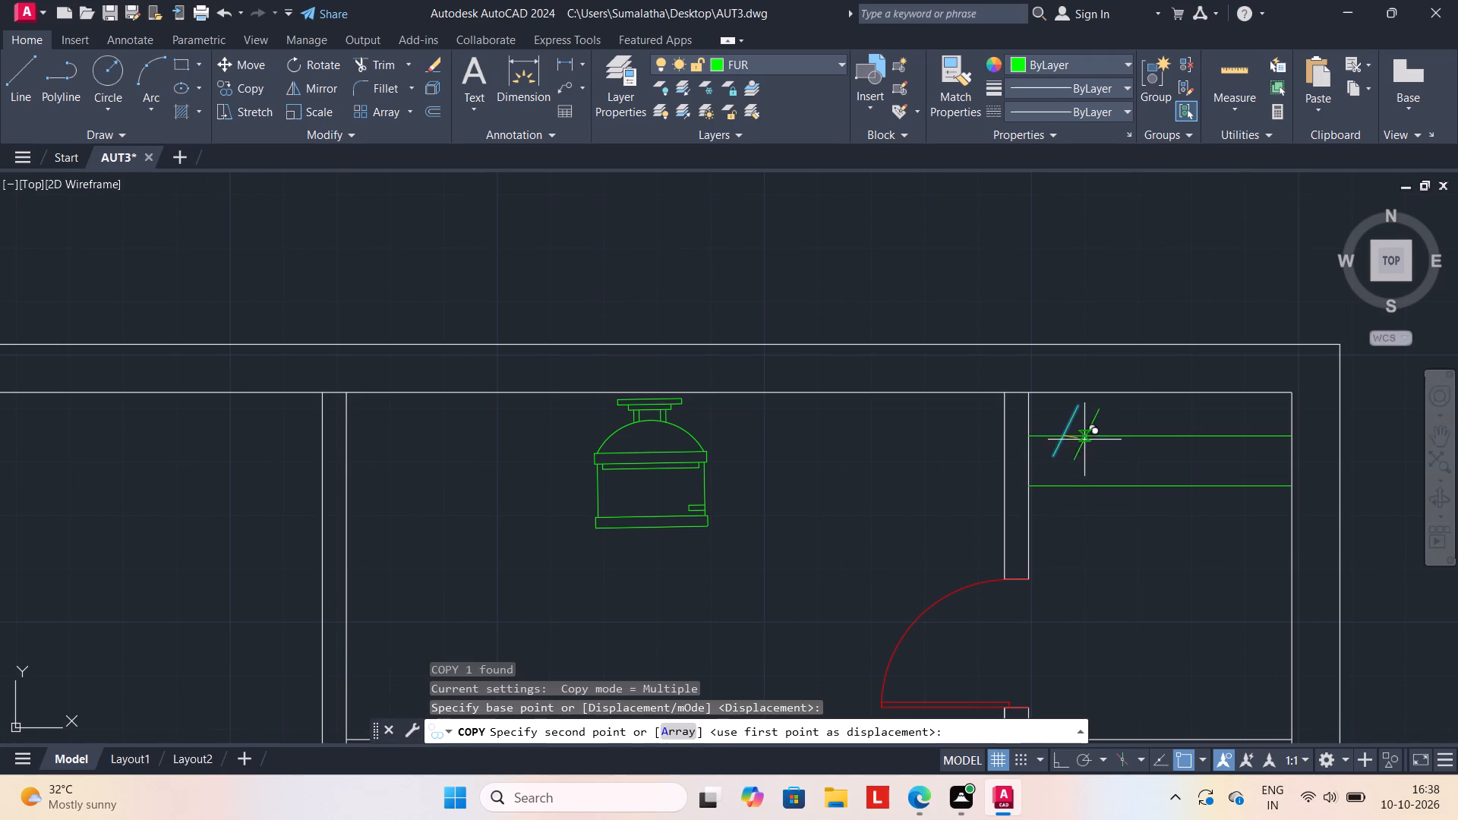
pyautogui.moveTo(1109, 440); pyautogui.dragTo(1119, 440)
pyautogui.moveTo(1153, 440); pyautogui.dragTo(1160, 440)
pyautogui.click(1217, 440)
pyautogui.click(1269, 442)
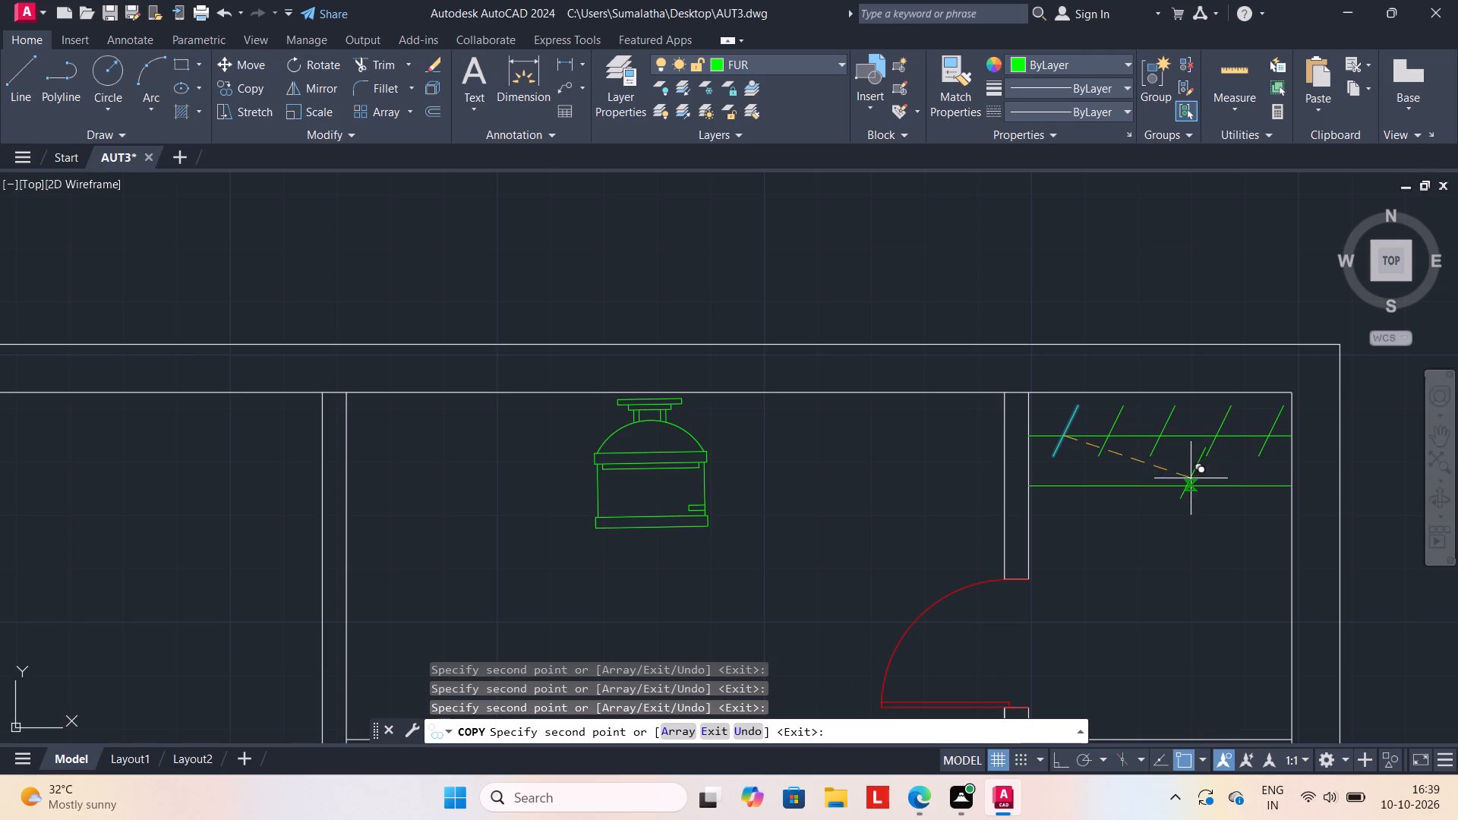
pyautogui.press('Escape')
# Load the ISO dash linetype ACAD_ISO02W100 from acadiso.lin into the drawing.
pyautogui.scroll(-2, 1185, 532)
pyautogui.moveTo(1177, 551); pyautogui.dragTo(1163, 409, button='middle')
pyautogui.scroll(-1, 1160, 390)
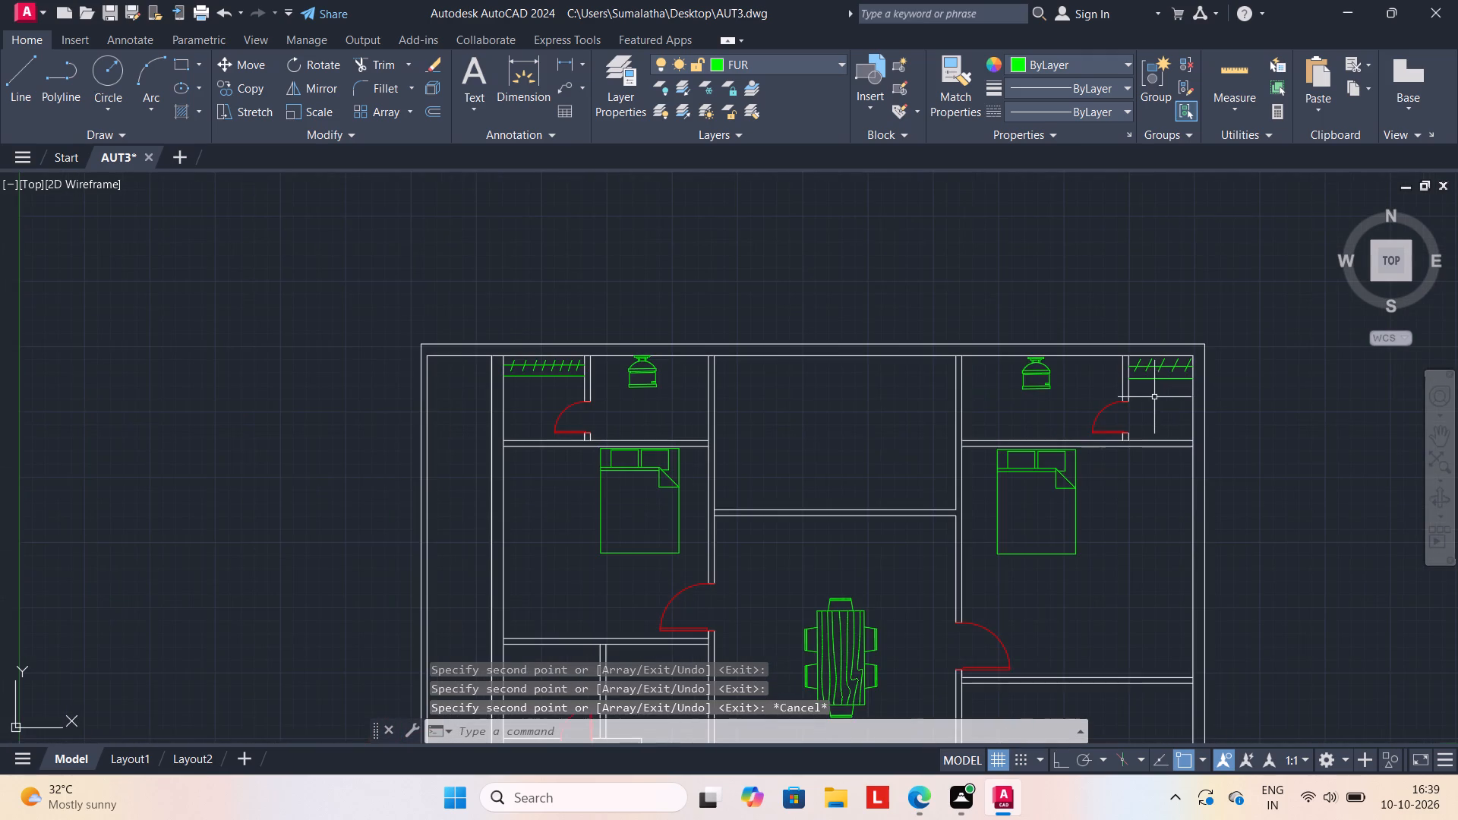
pyautogui.press('Escape')
pyautogui.click(1125, 111)
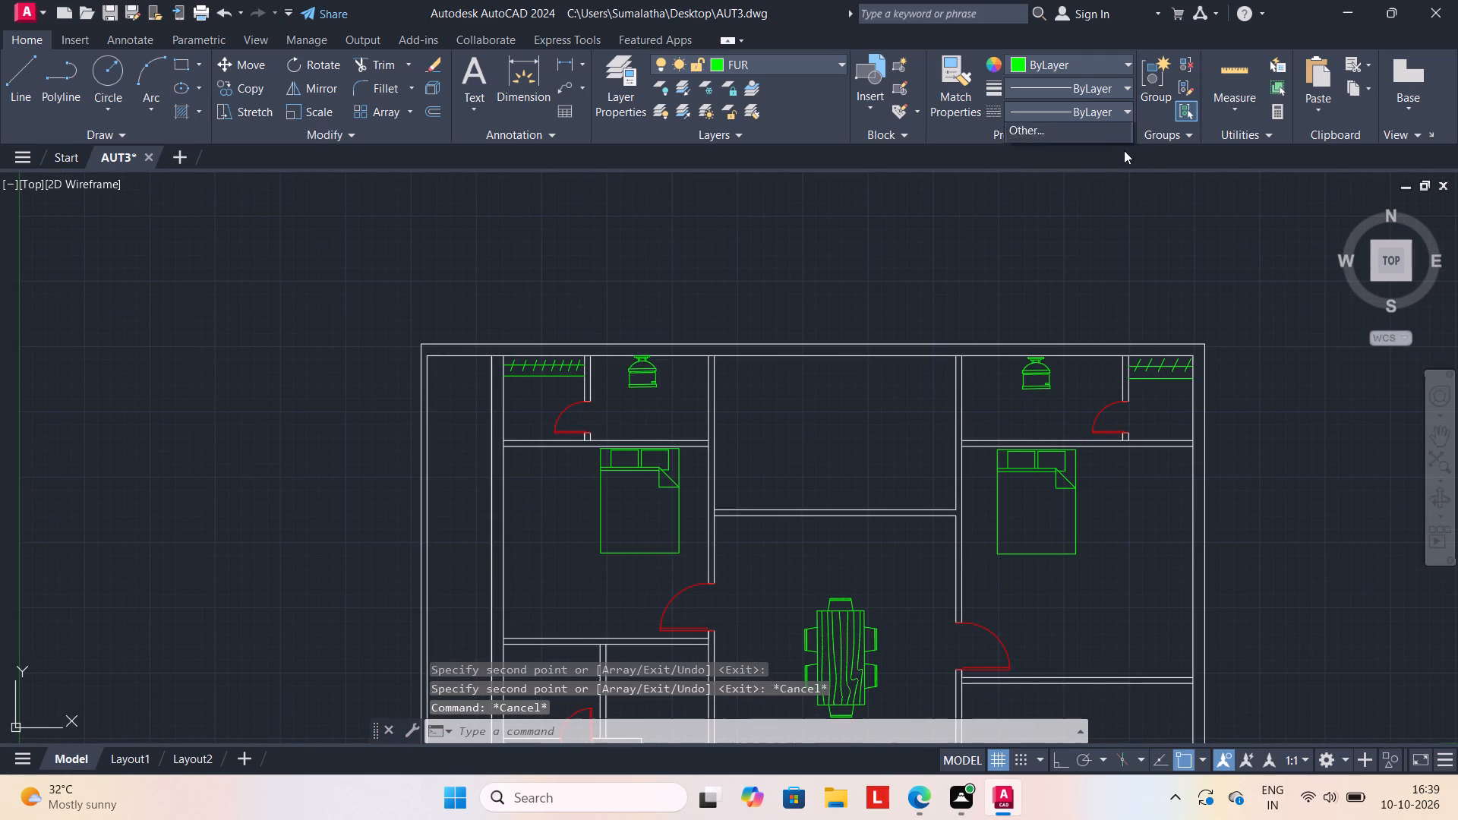
pyautogui.click(1030, 200)
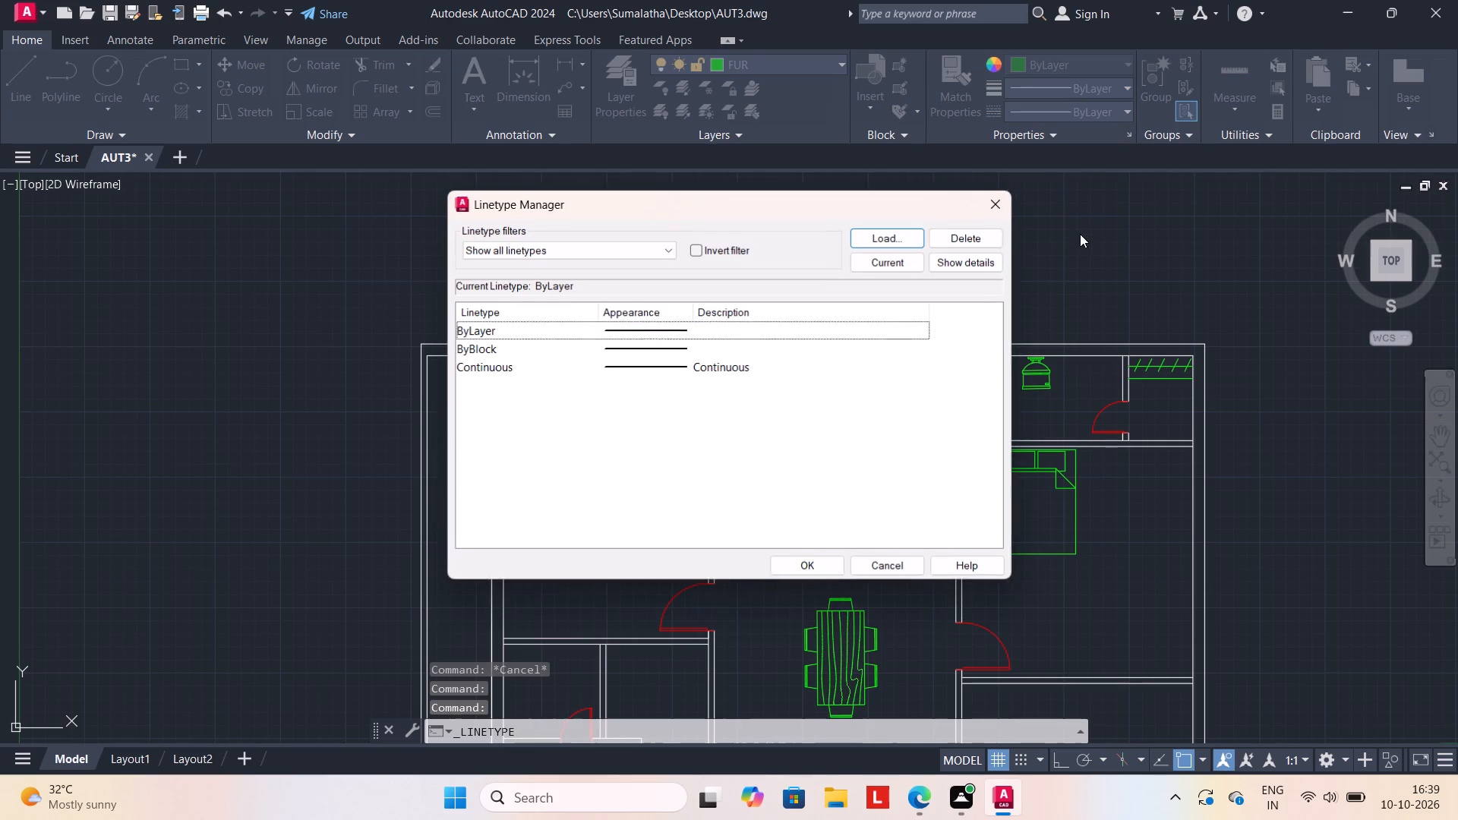
pyautogui.click(892, 235)
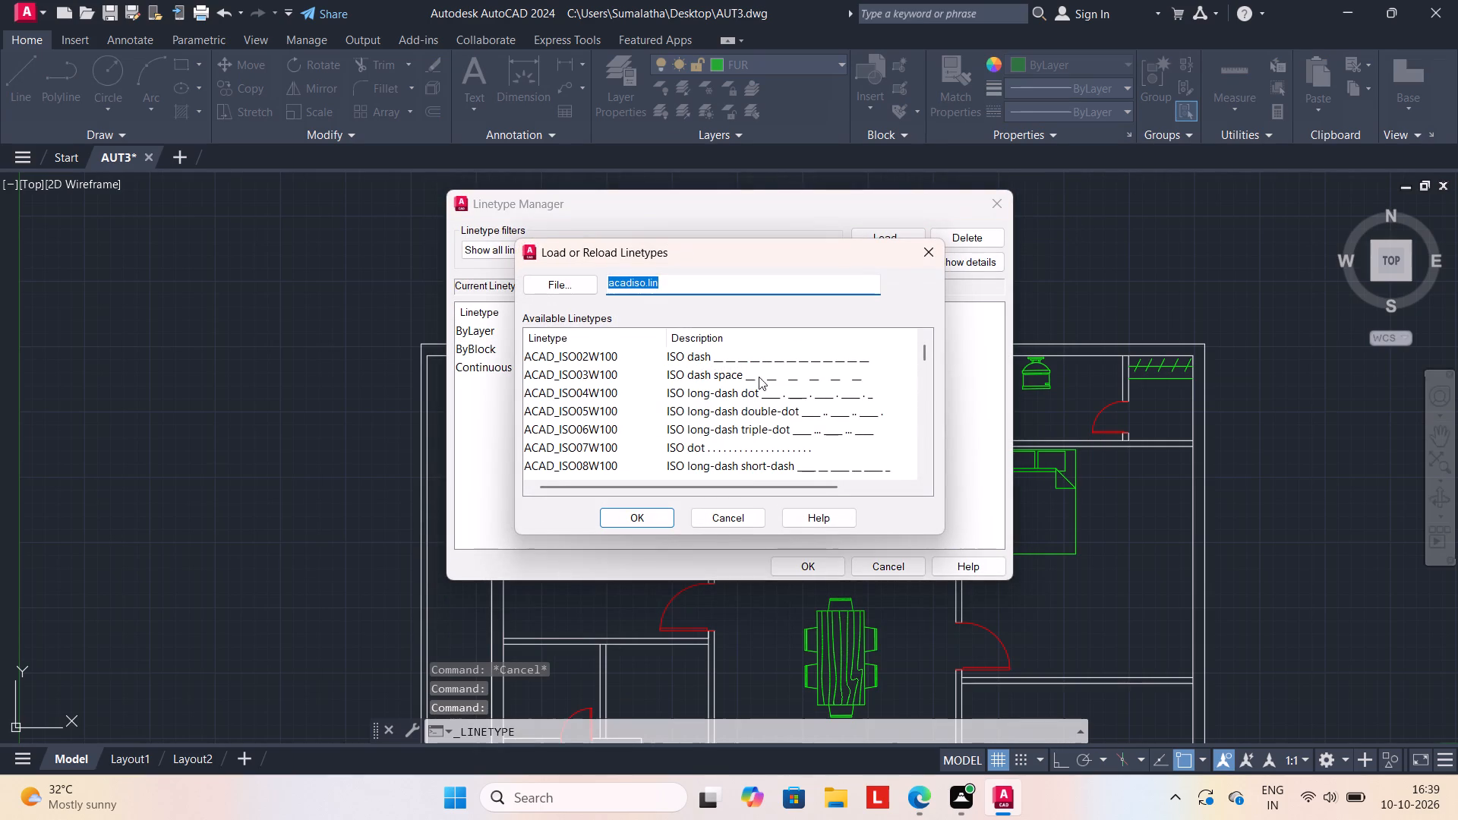
pyautogui.click(762, 363)
pyautogui.click(800, 568)
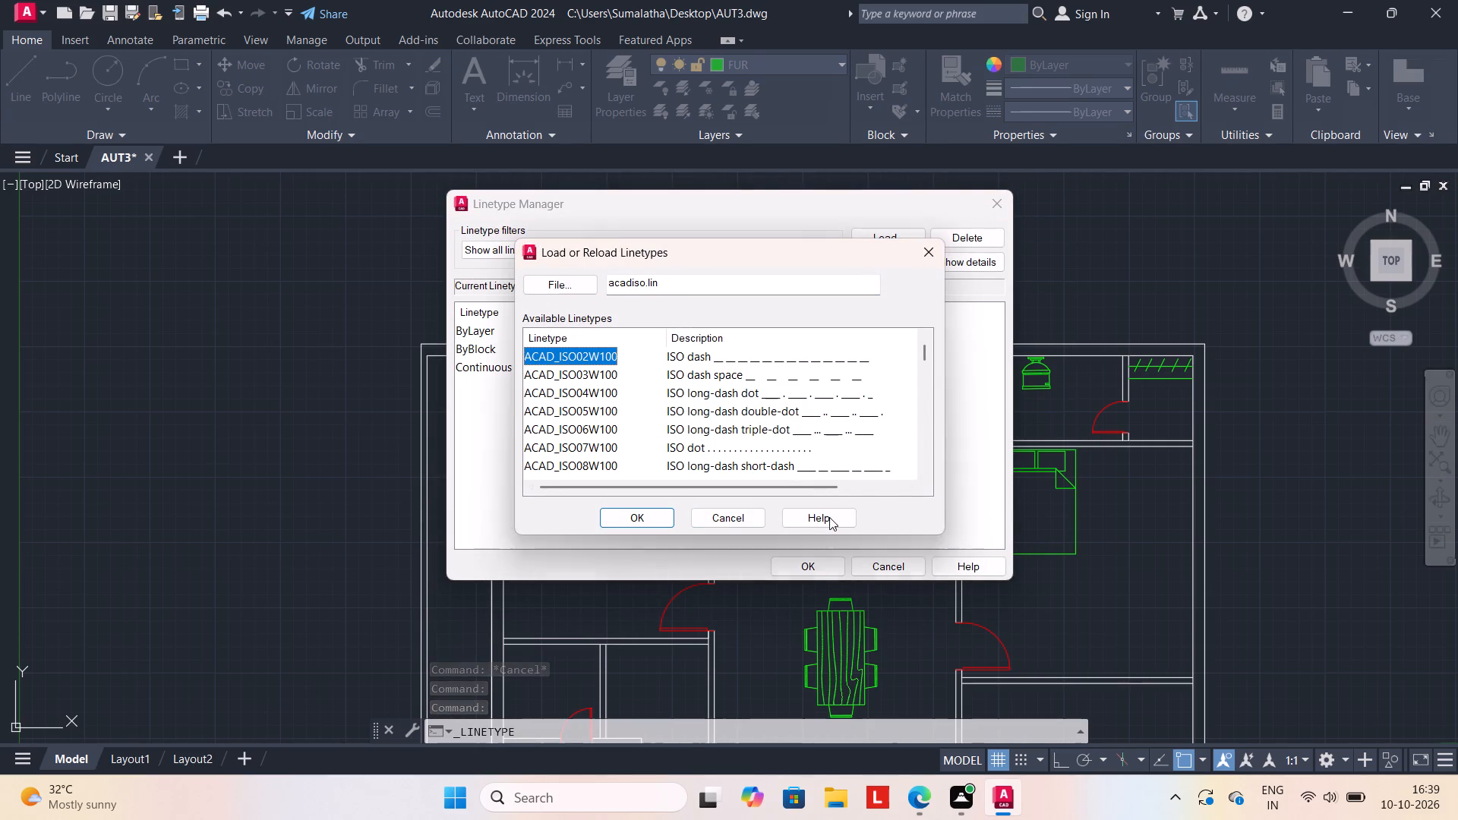
pyautogui.click(640, 522)
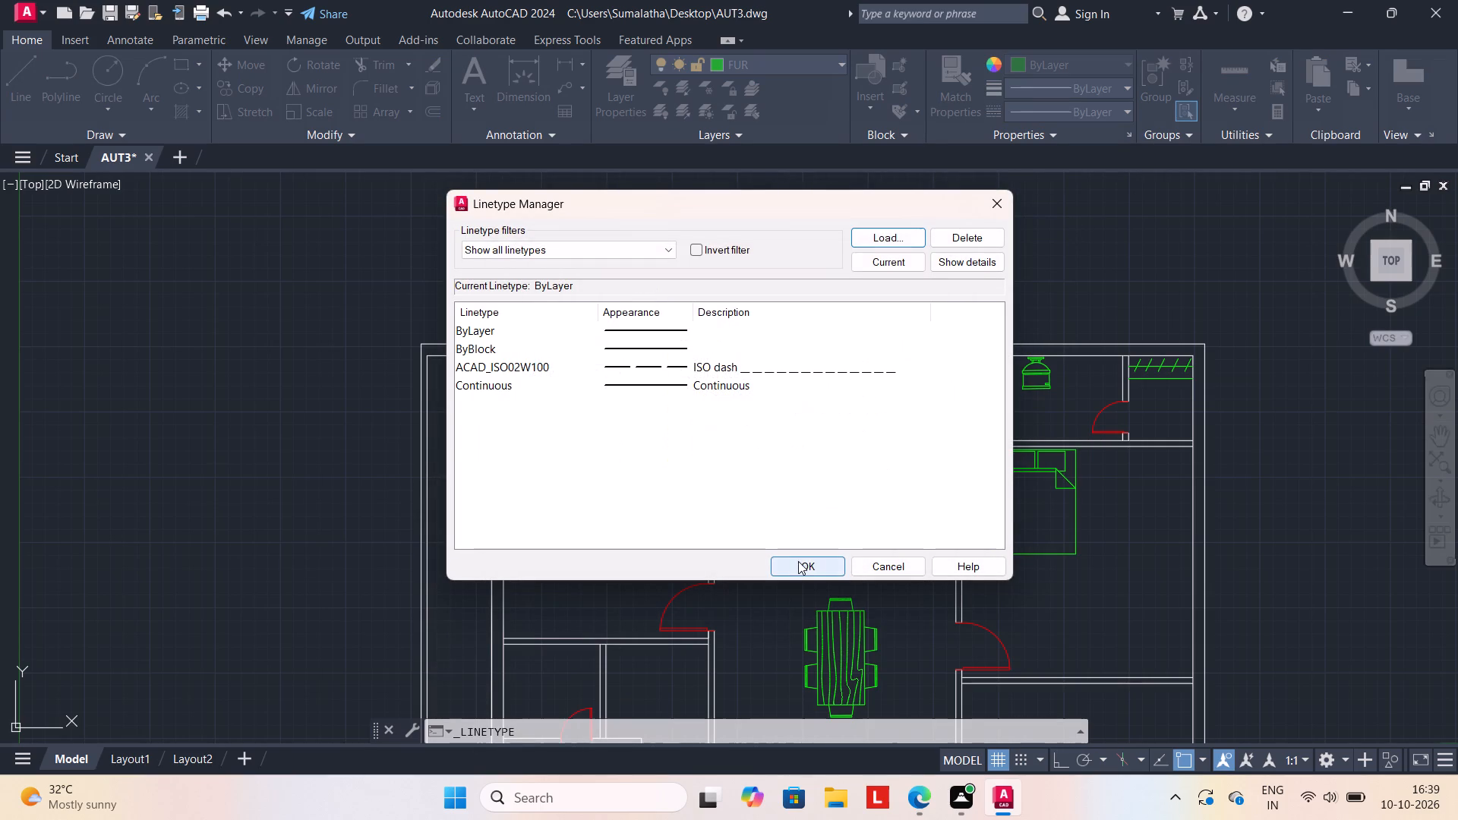
pyautogui.click(799, 563)
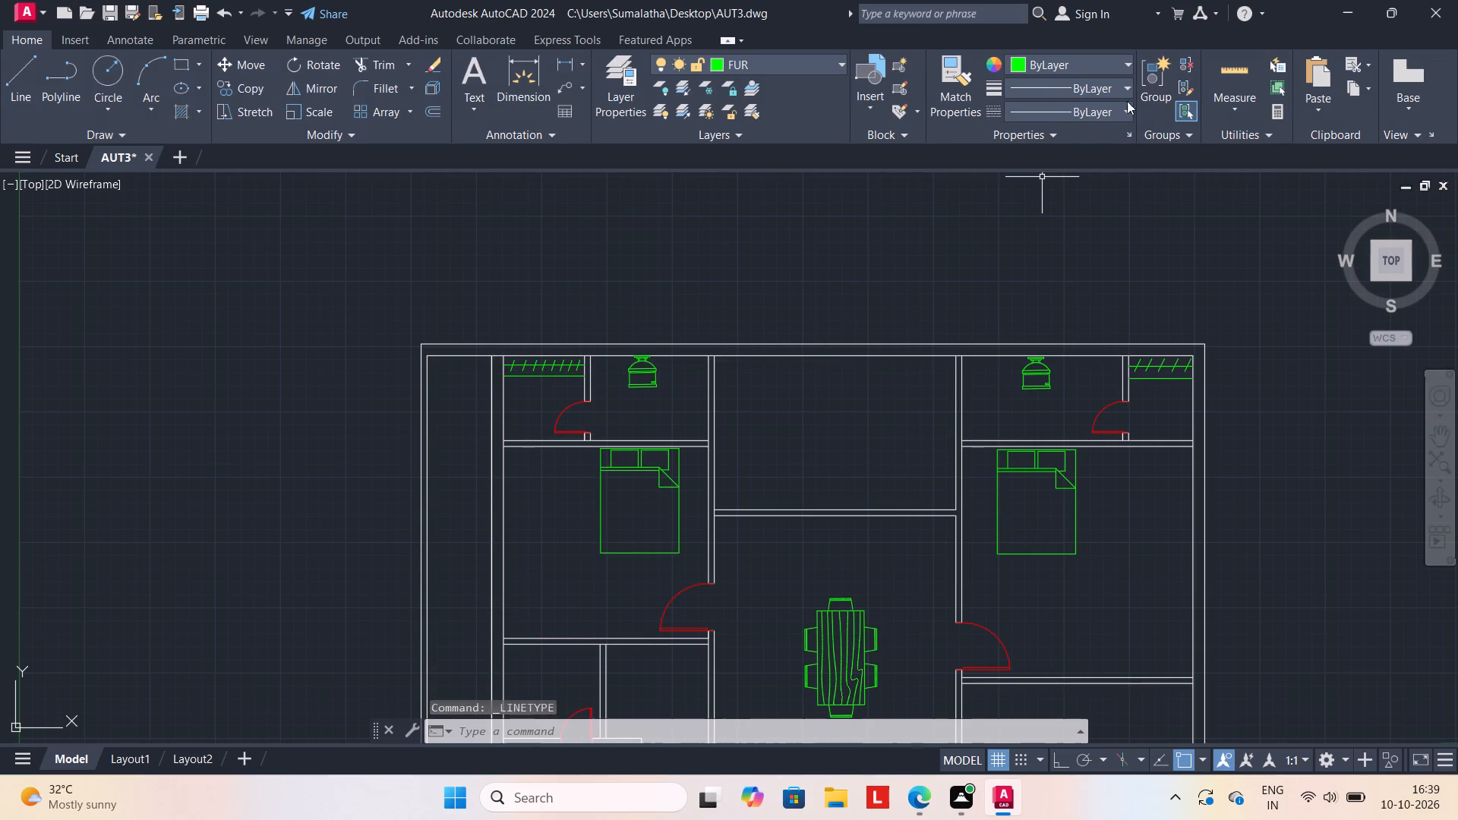
# Draw two crossing corner-to-corner diagonals in the north central room with the ACAD_ISO02W100 linetype.
pyautogui.click(1126, 110)
pyautogui.click(1083, 177)
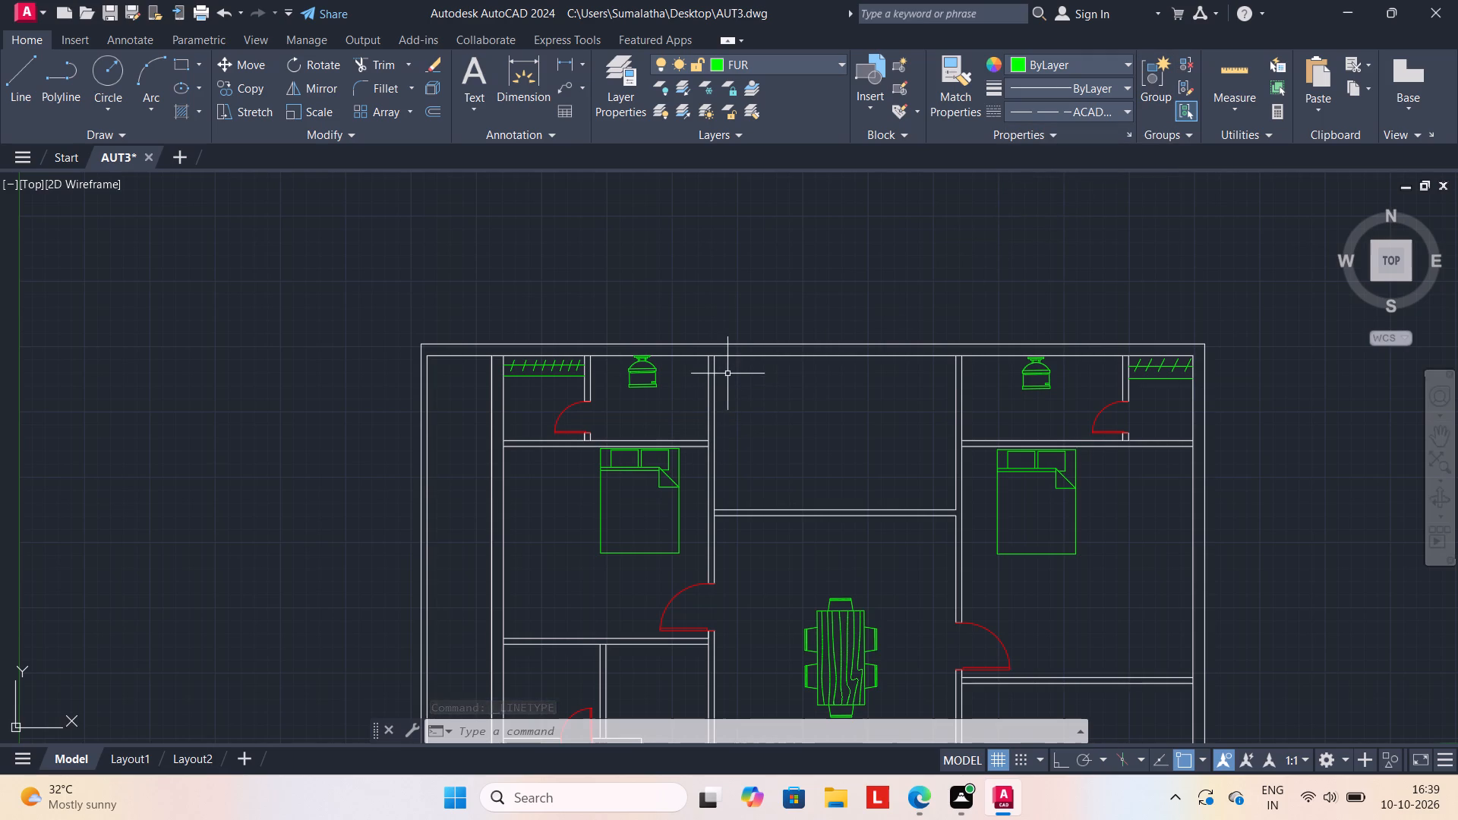
pyautogui.press('l')
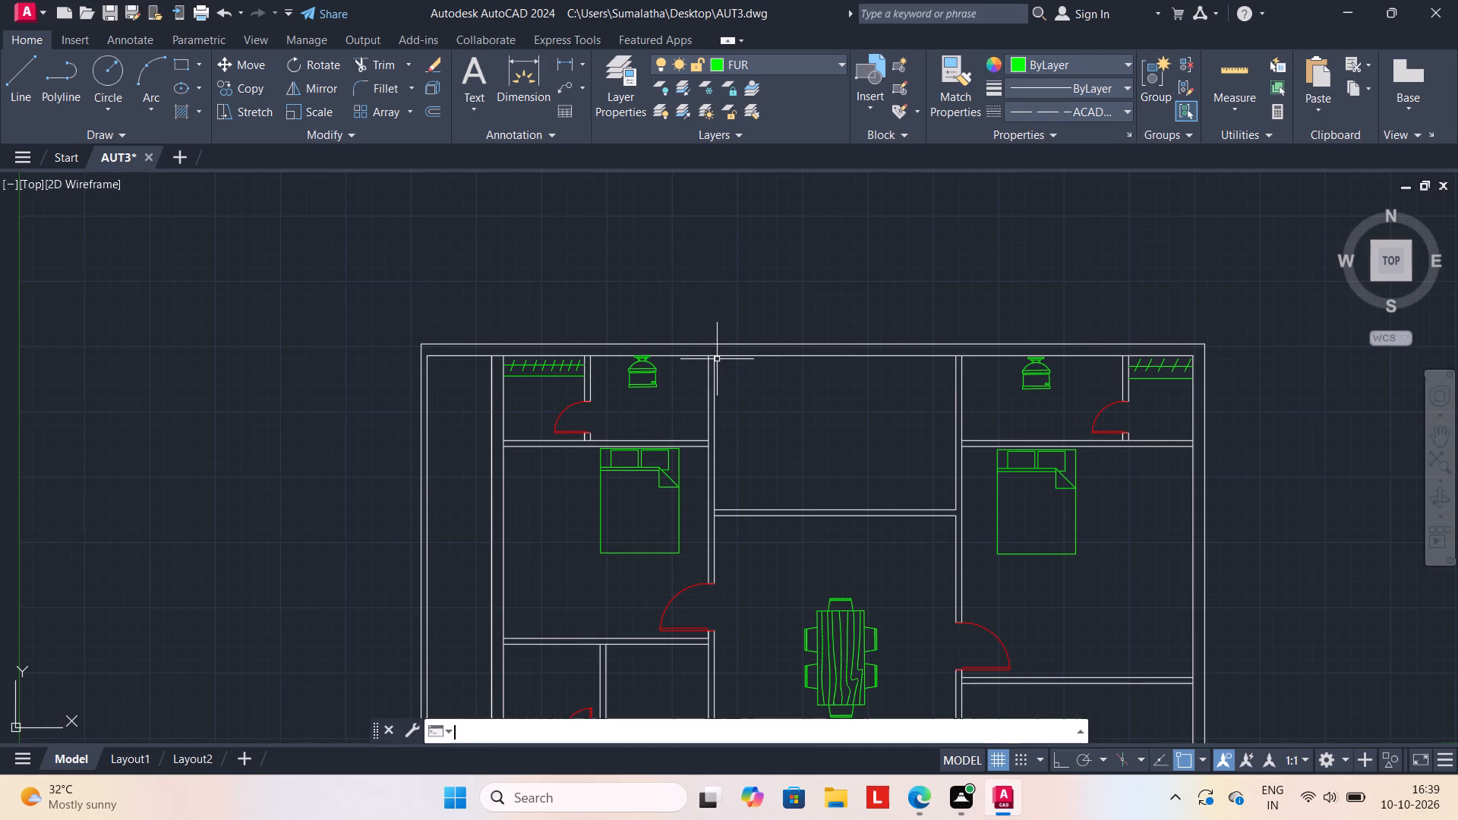
pyautogui.press('Return')
pyautogui.click(712, 356)
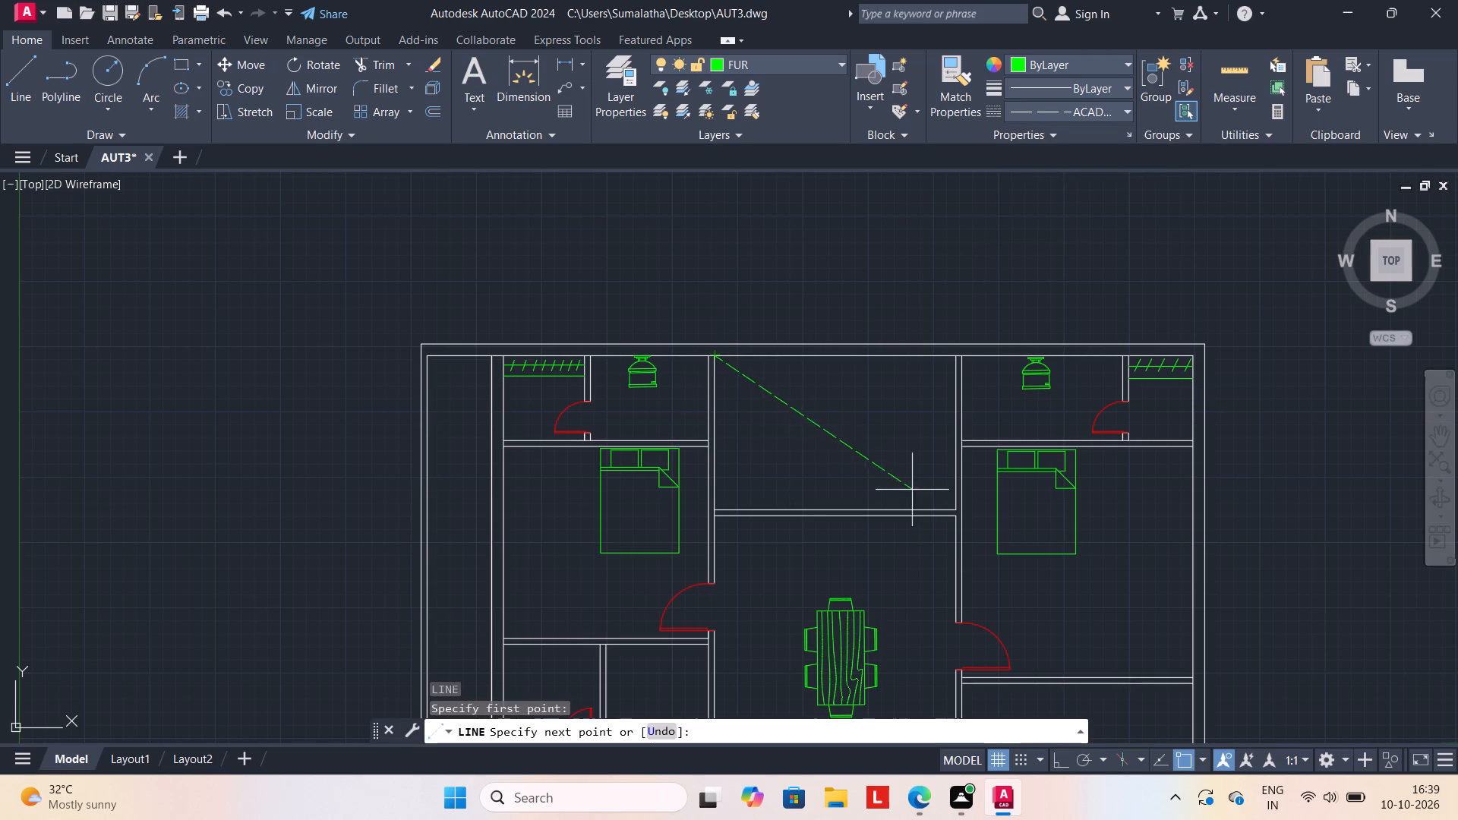
pyautogui.click(953, 508)
pyautogui.press('Escape')
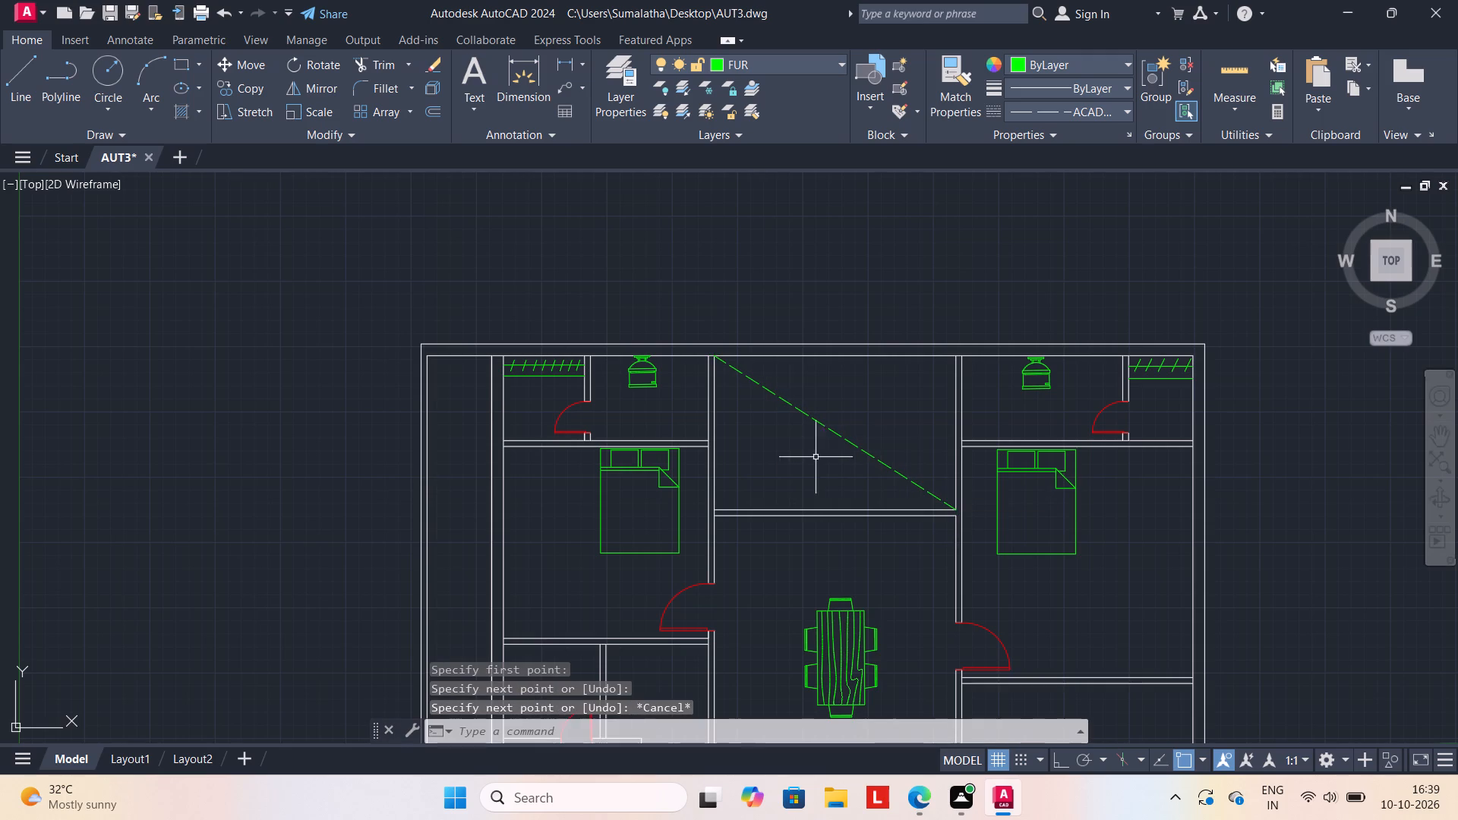
pyautogui.press('l')
pyautogui.press('Return')
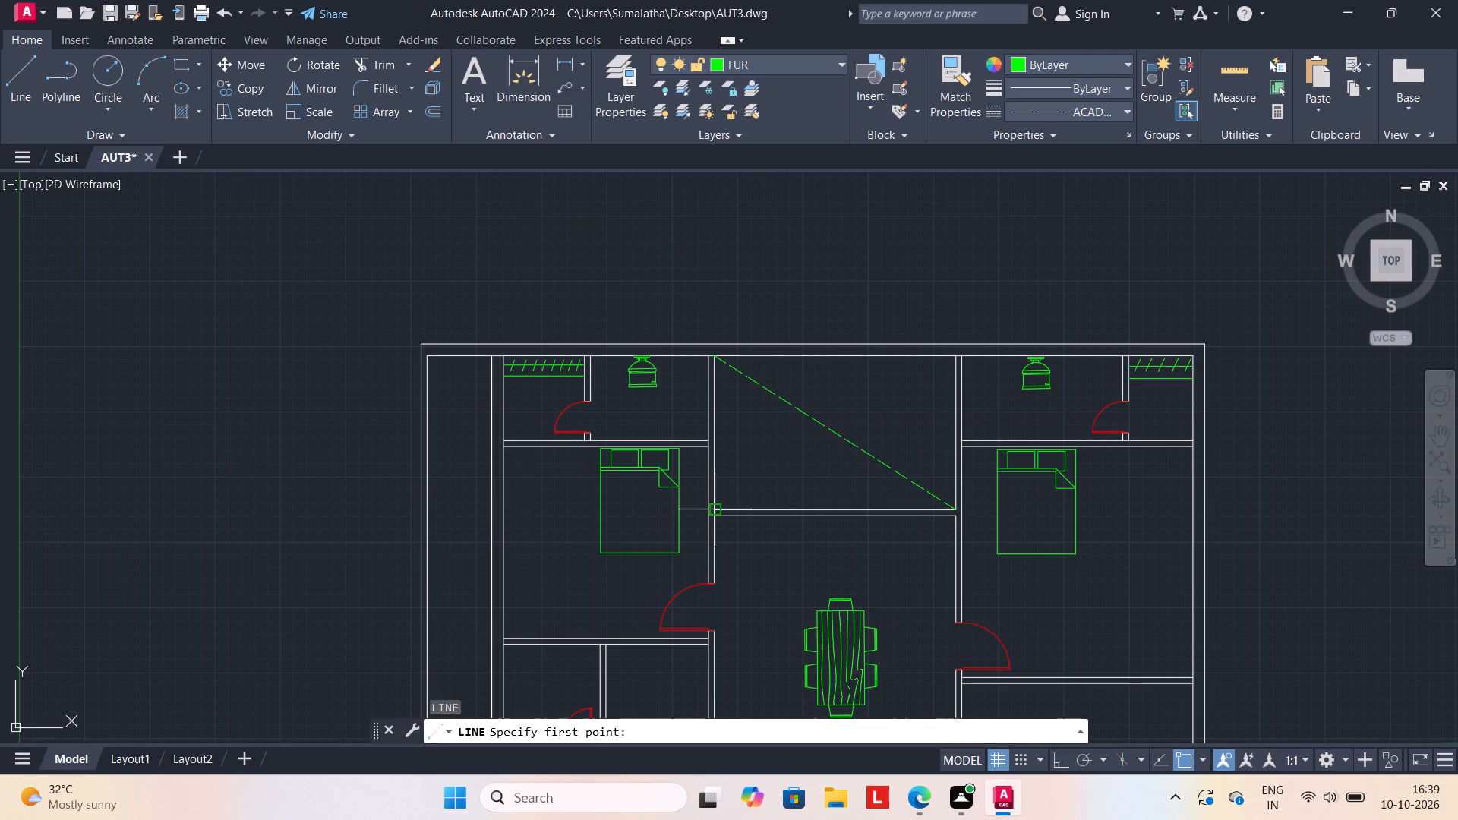
pyautogui.moveTo(711, 506); pyautogui.dragTo(723, 497)
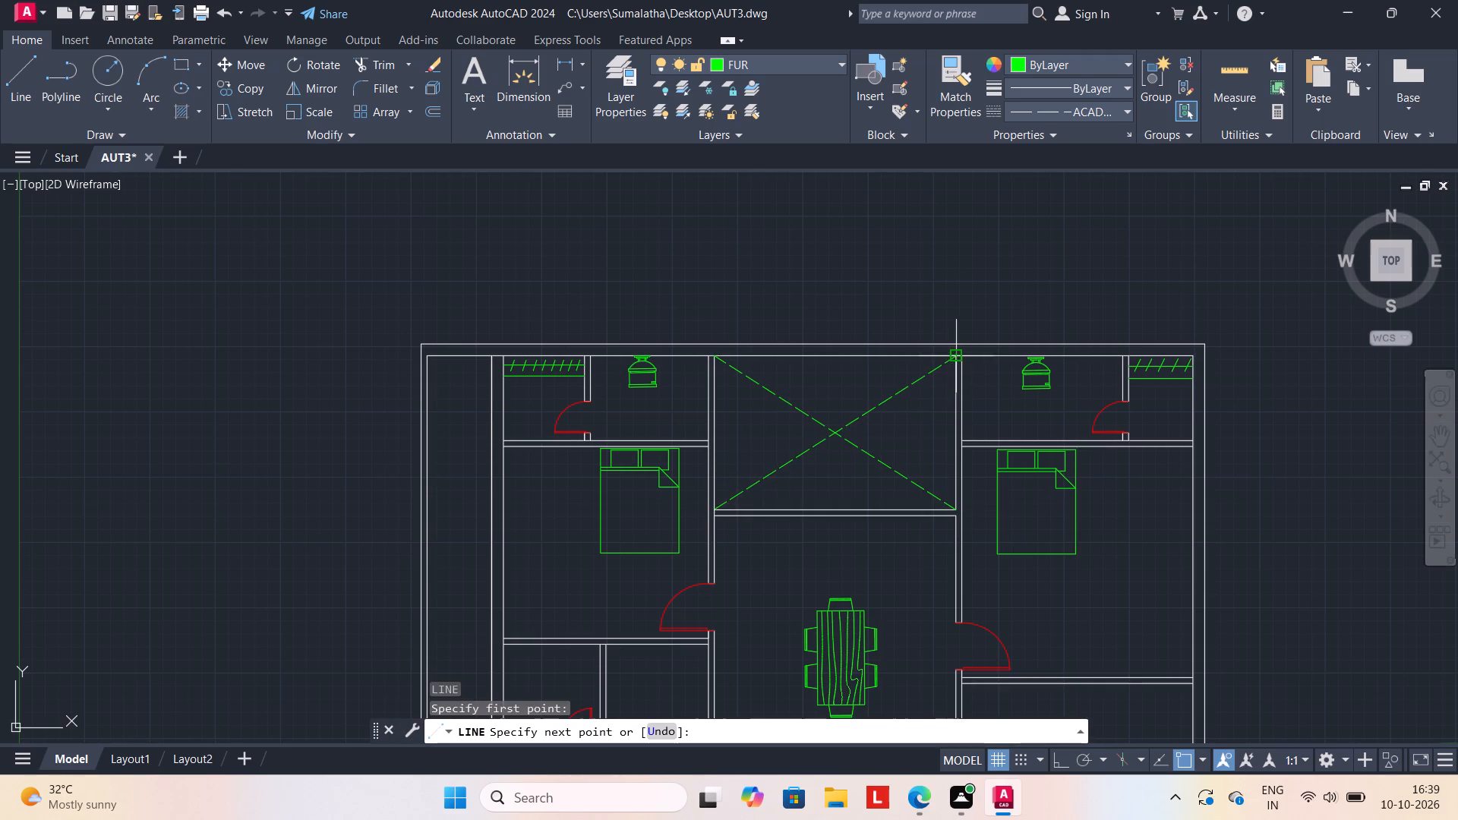
pyautogui.click(958, 360)
pyautogui.press('Escape')
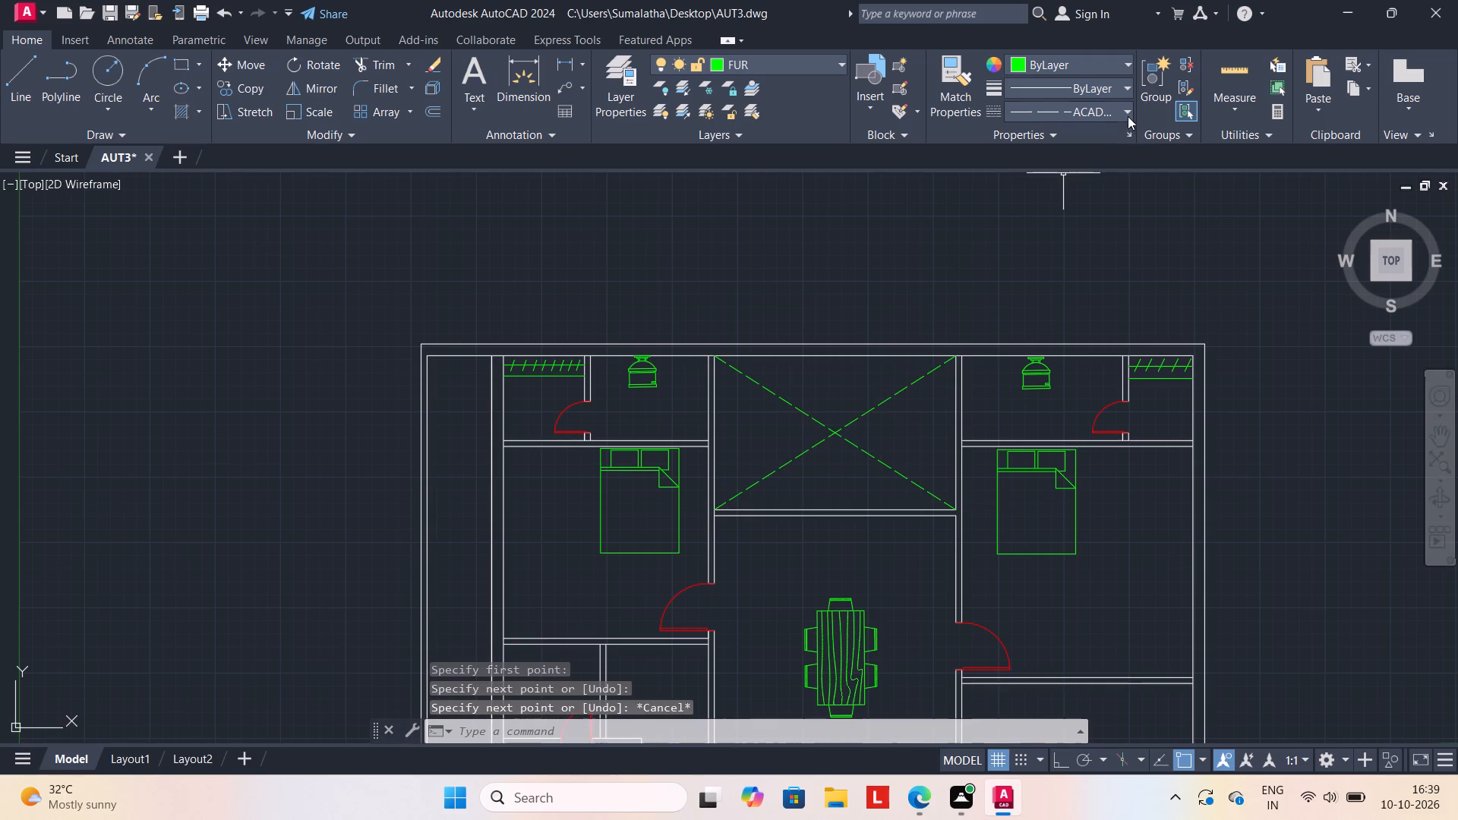
# Set the current linetype back to ByLayer.
pyautogui.click(1127, 113)
pyautogui.click(1120, 134)
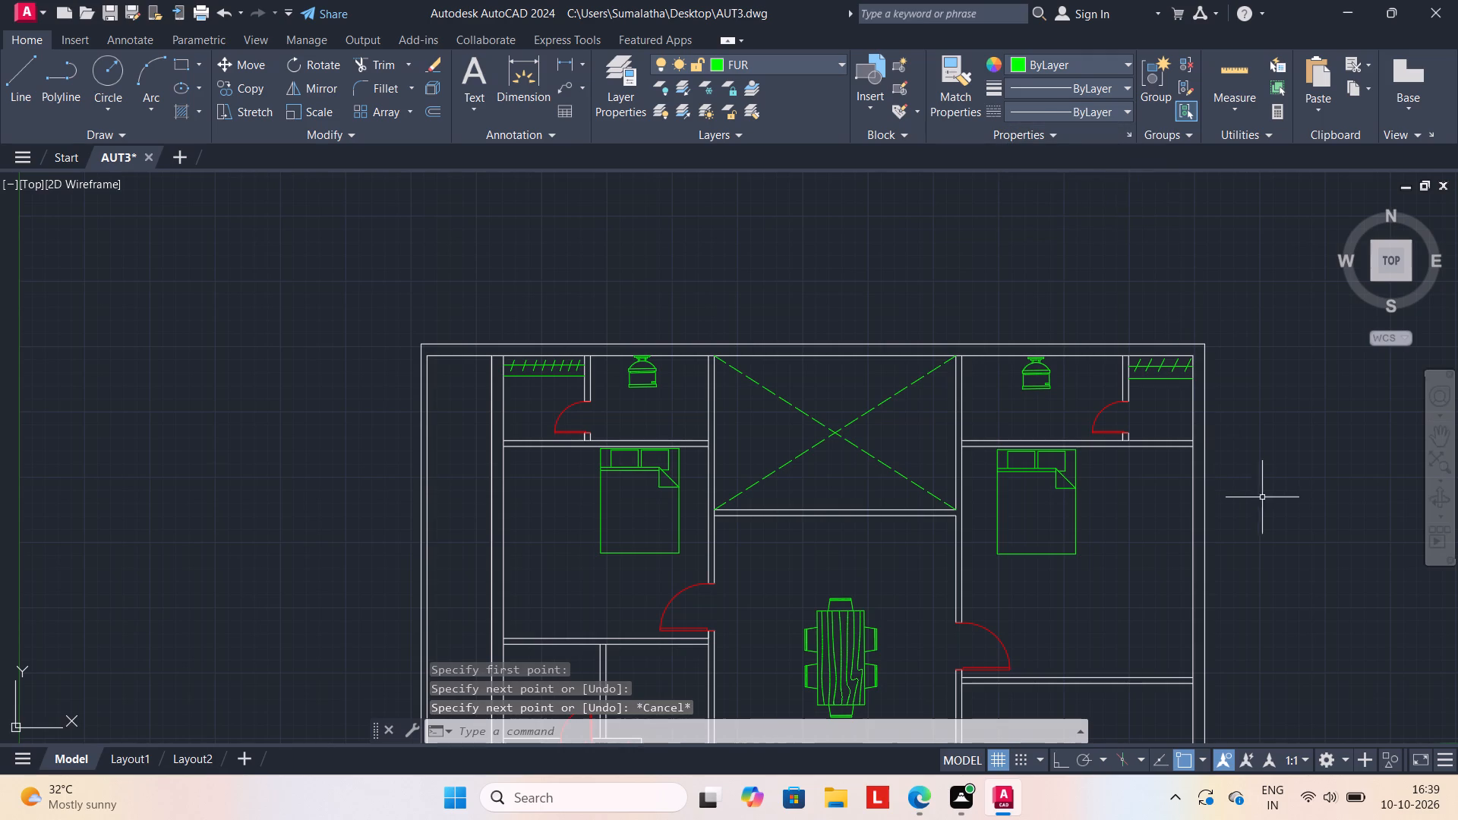
# Switch the car block east of the plan to the Sports Car (Top) view.
pyautogui.scroll(-1, 1269, 522)
pyautogui.moveTo(1269, 523); pyautogui.dragTo(1185, 388, button='middle')
pyautogui.scroll(-1, 1185, 387)
pyautogui.moveTo(1191, 438); pyautogui.dragTo(1168, 409, button='middle')
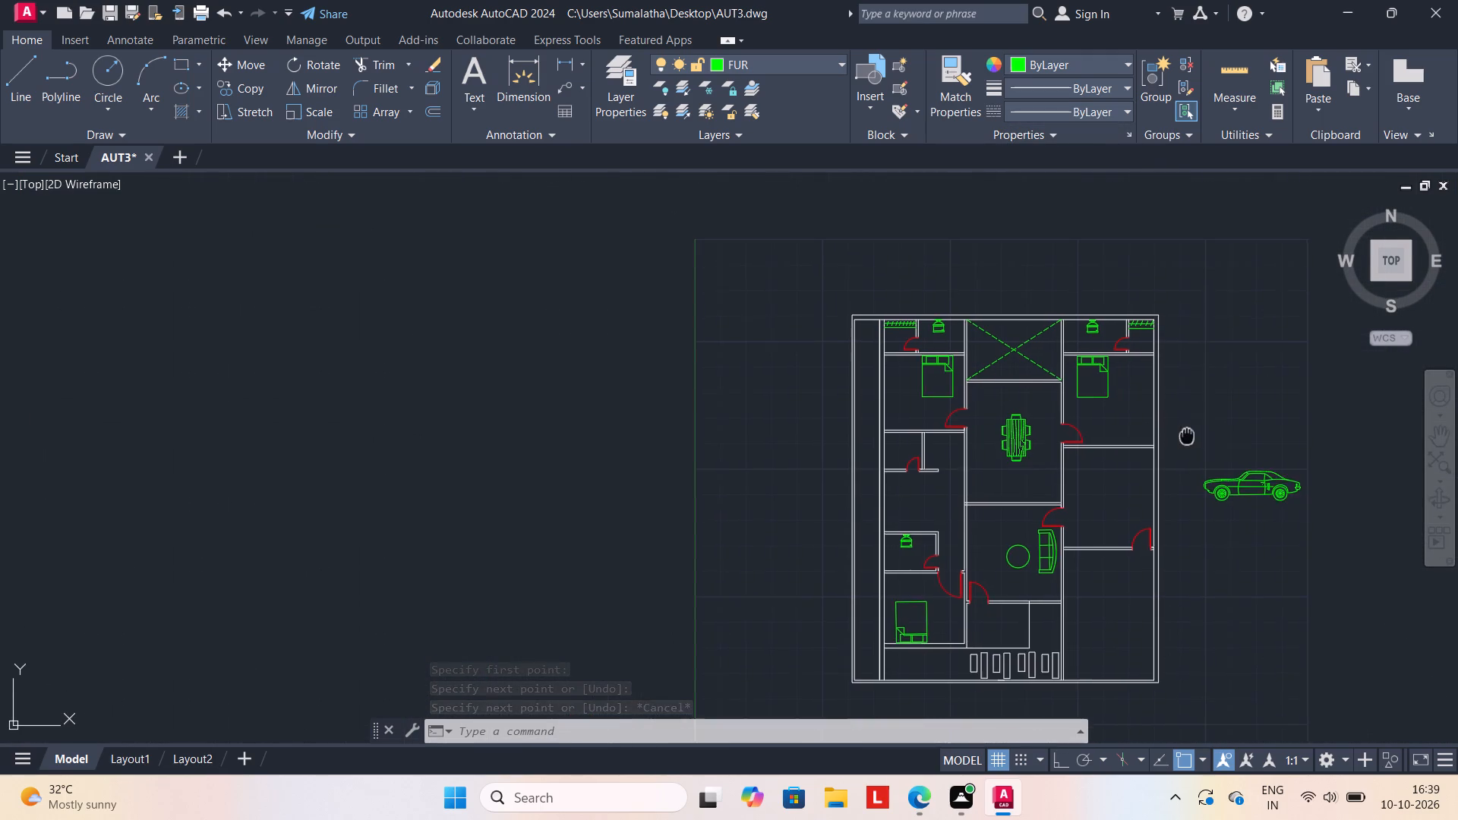
pyautogui.moveTo(1168, 409); pyautogui.dragTo(1125, 369, button='middle')
pyautogui.click(1170, 415)
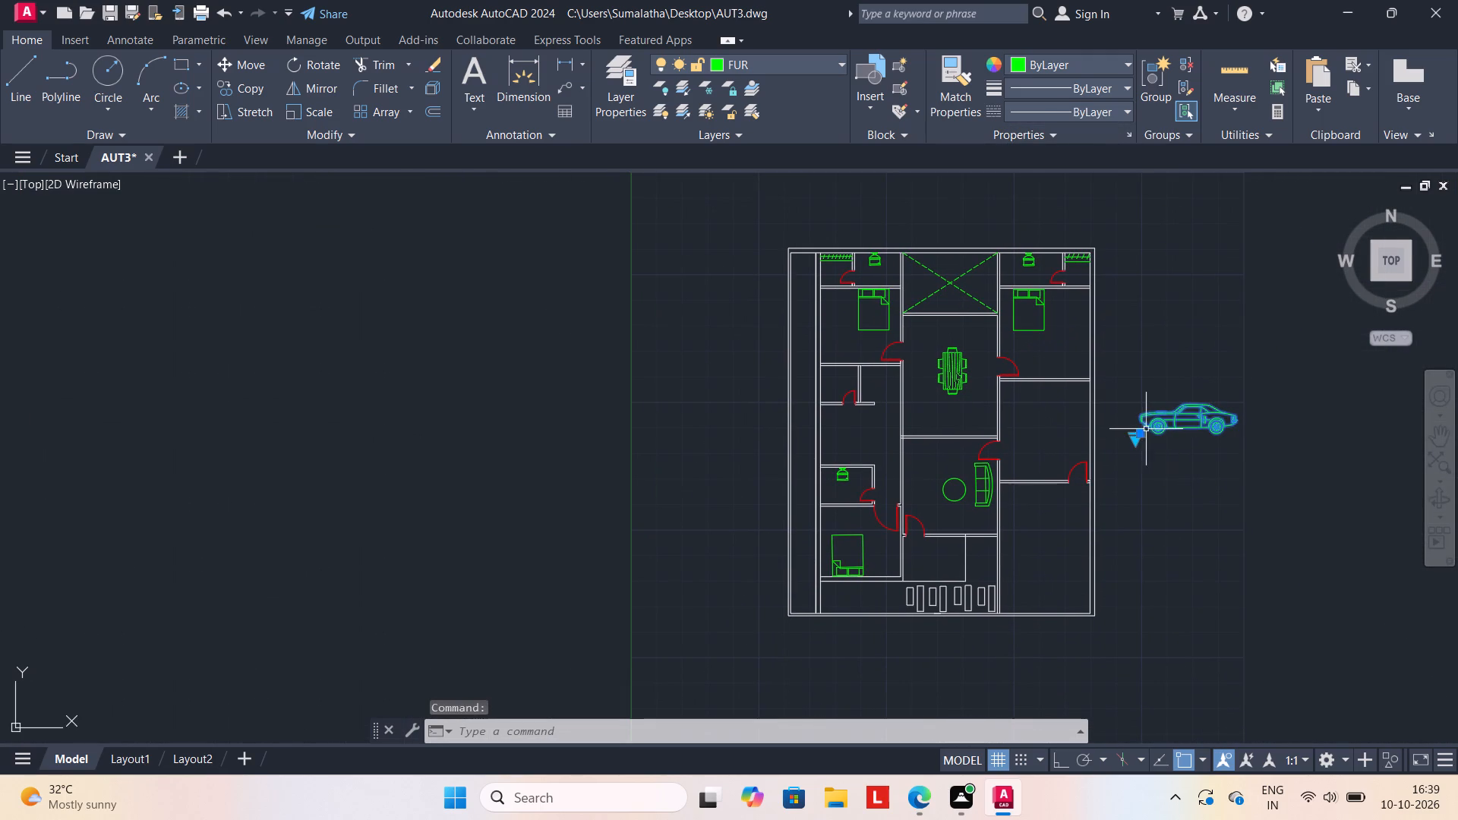
pyautogui.click(1135, 437)
pyautogui.click(1178, 468)
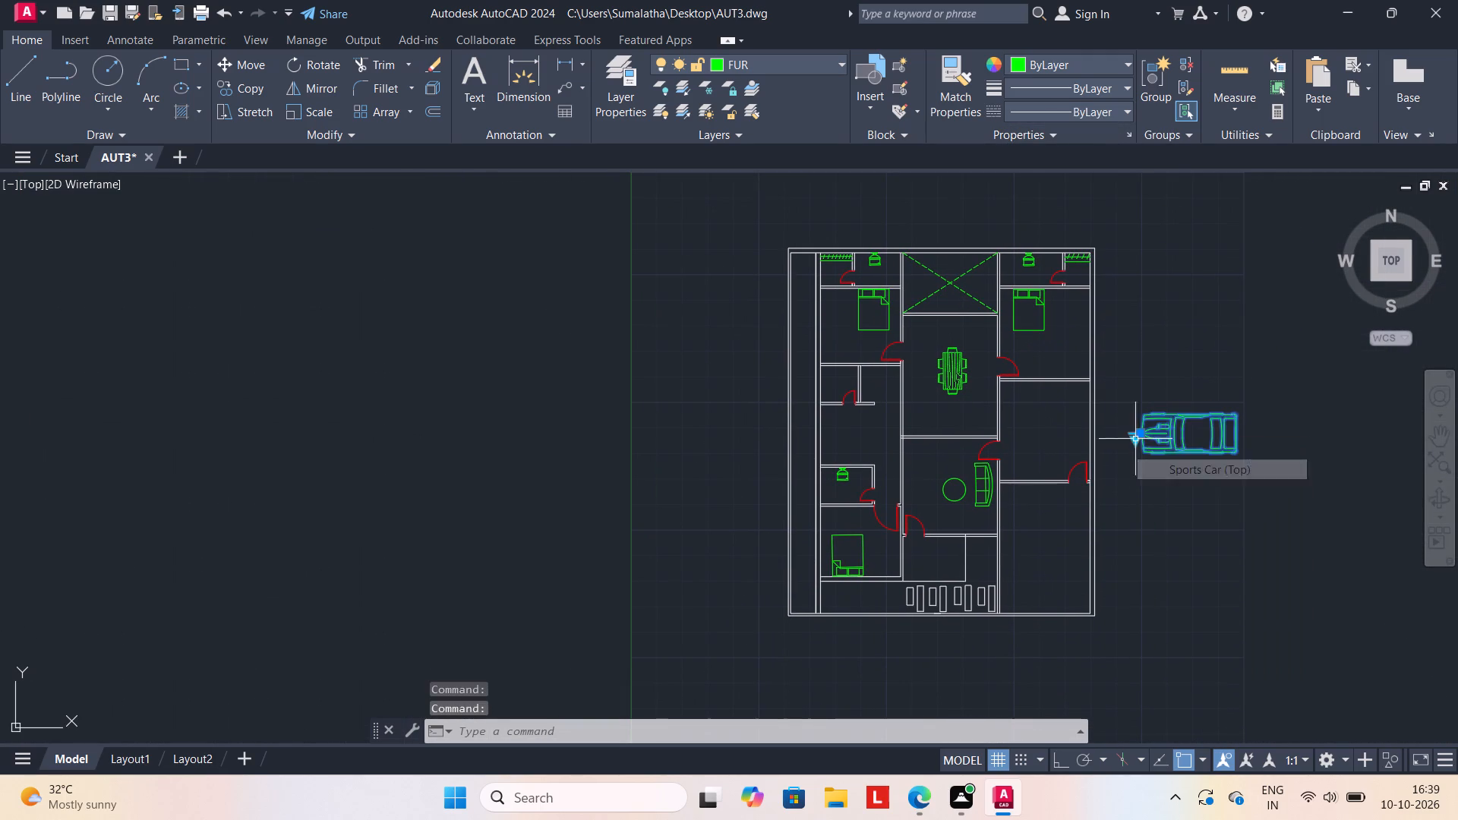
pyautogui.click(1137, 443)
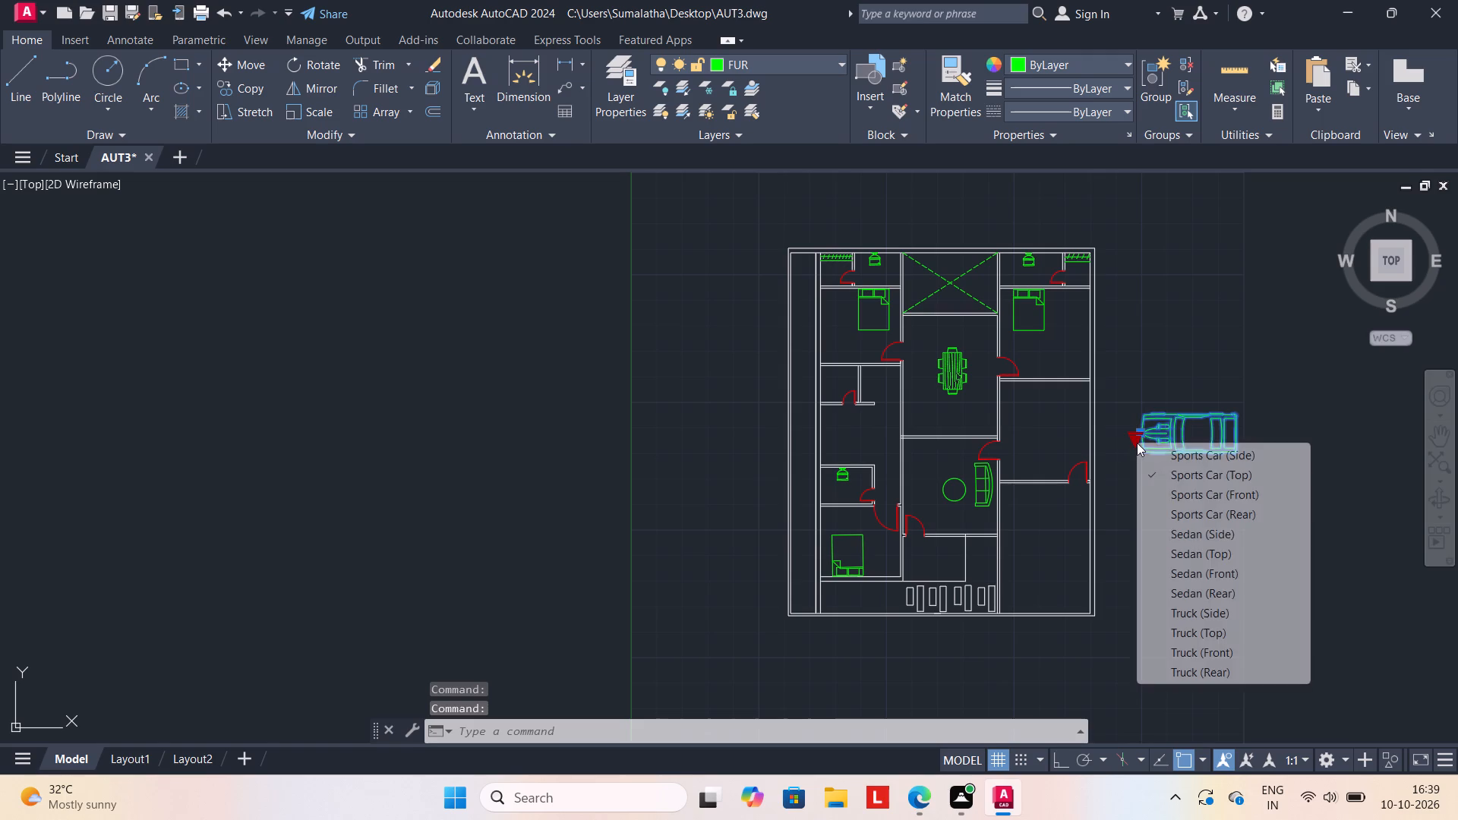
pyautogui.press('Escape')
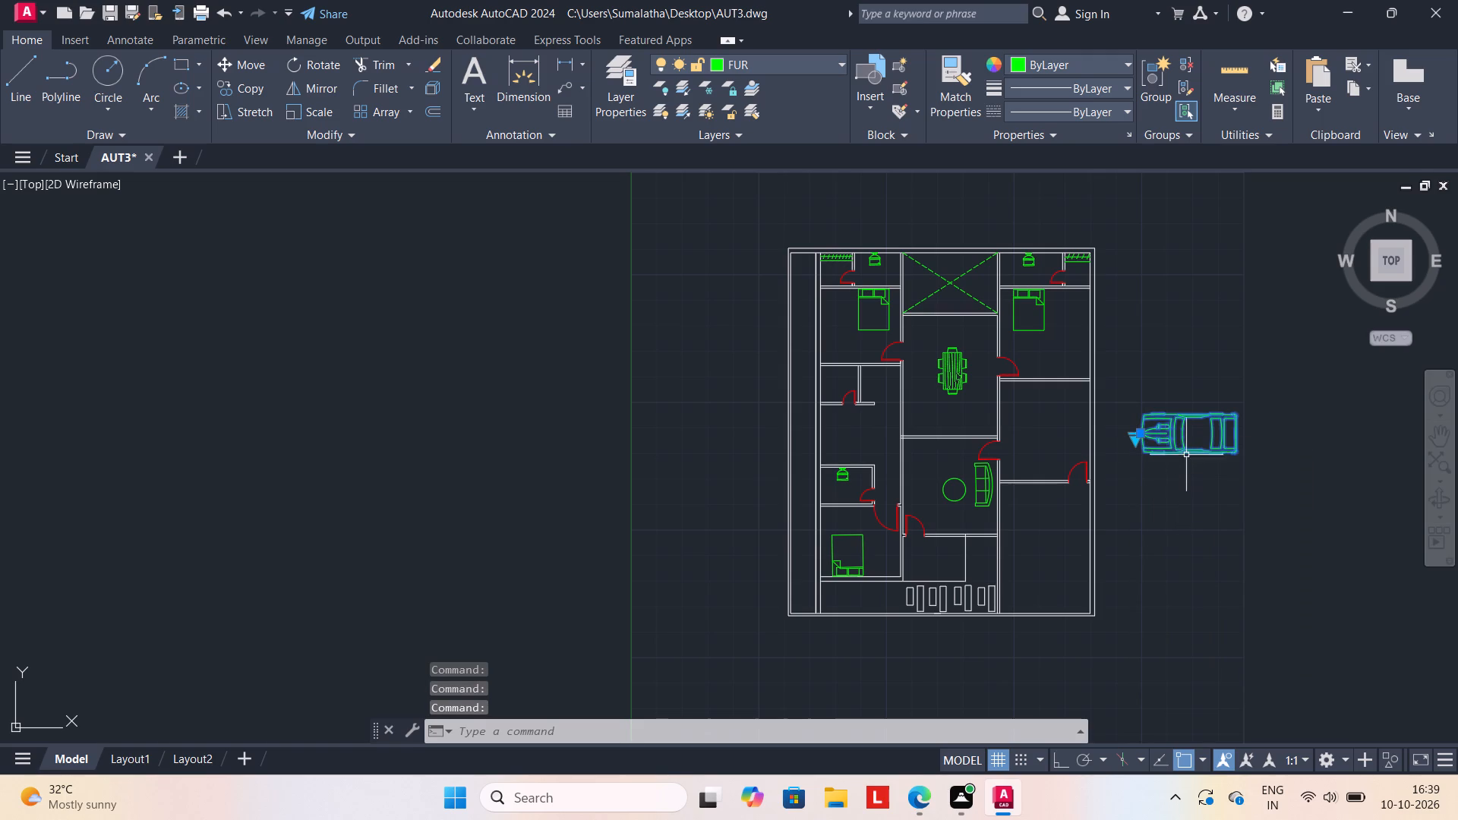
pyautogui.press('Escape')
# Rotate the sports car east of the plan a quarter turn clockwise so that its hood points north.
pyautogui.click(1186, 451)
pyautogui.press('r')
pyautogui.press('o')
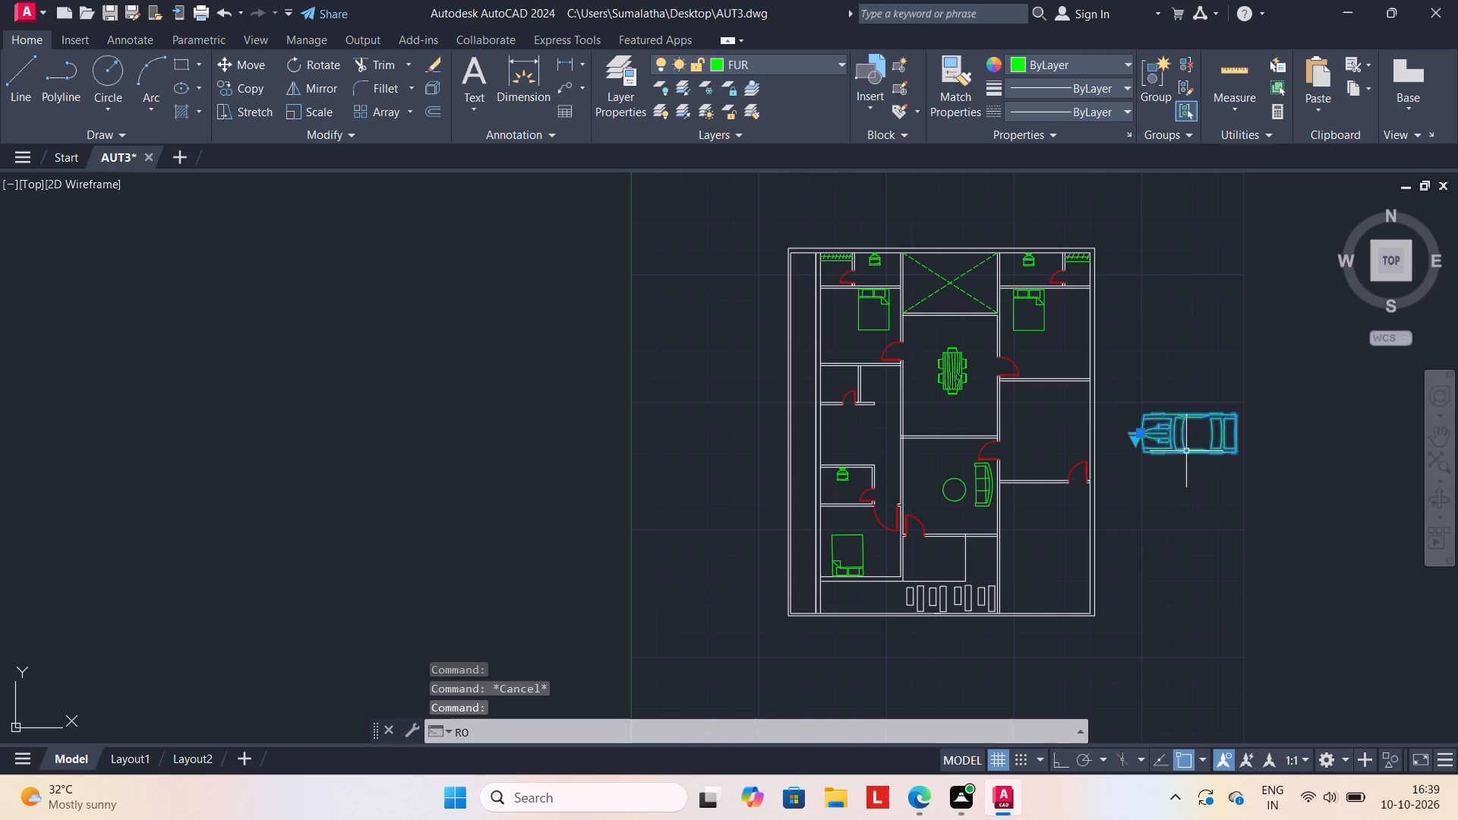
pyautogui.press('Return')
pyautogui.click(1215, 438)
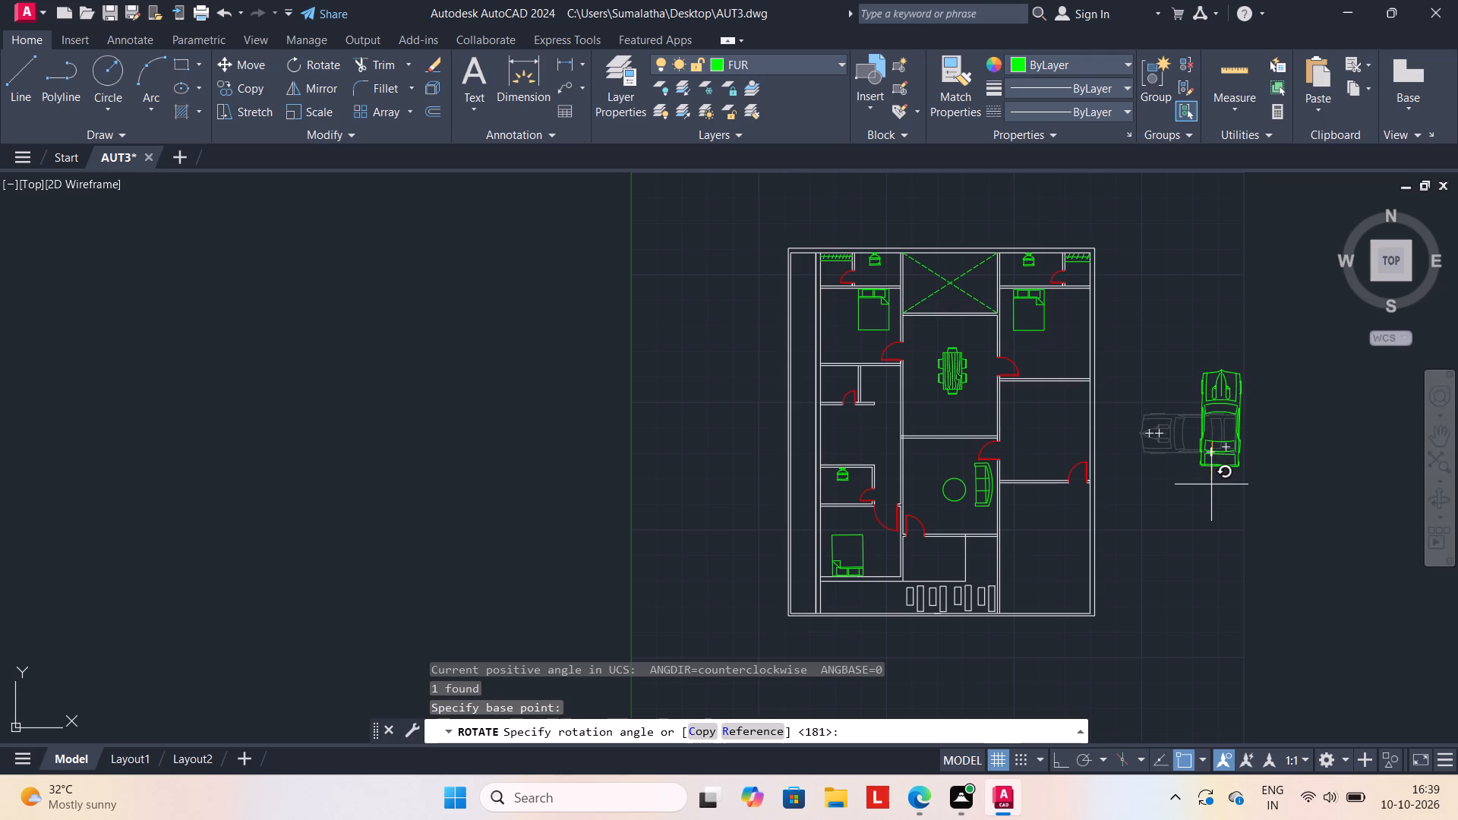
pyautogui.click(1211, 484)
# Move the sports car into the southeast room of the plan, roughly centred between its side walls.
pyautogui.click(1214, 468)
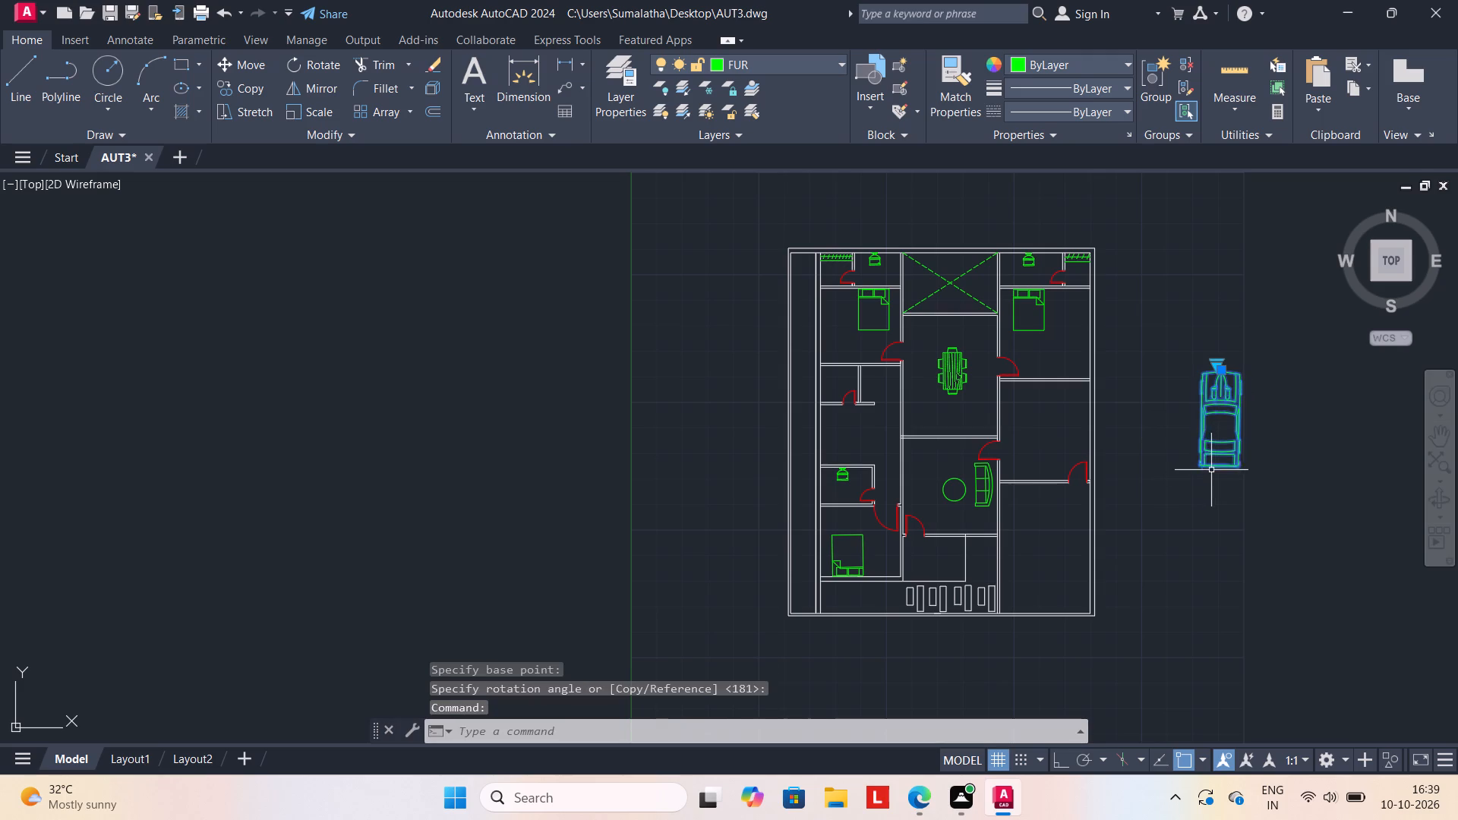
pyautogui.press('m')
pyautogui.press('Return')
pyautogui.moveTo(1226, 462); pyautogui.dragTo(1214, 475)
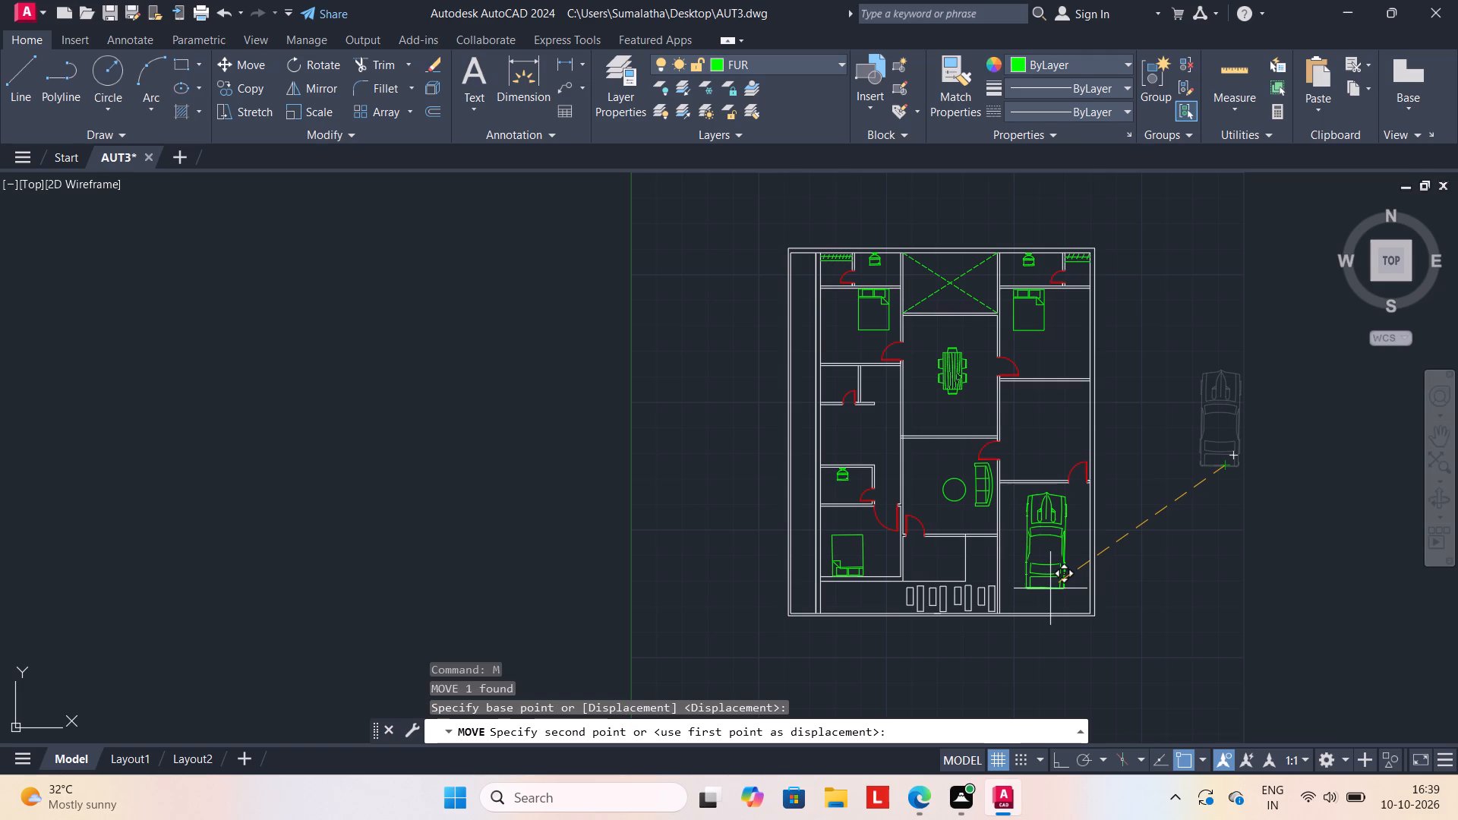
pyautogui.click(1050, 587)
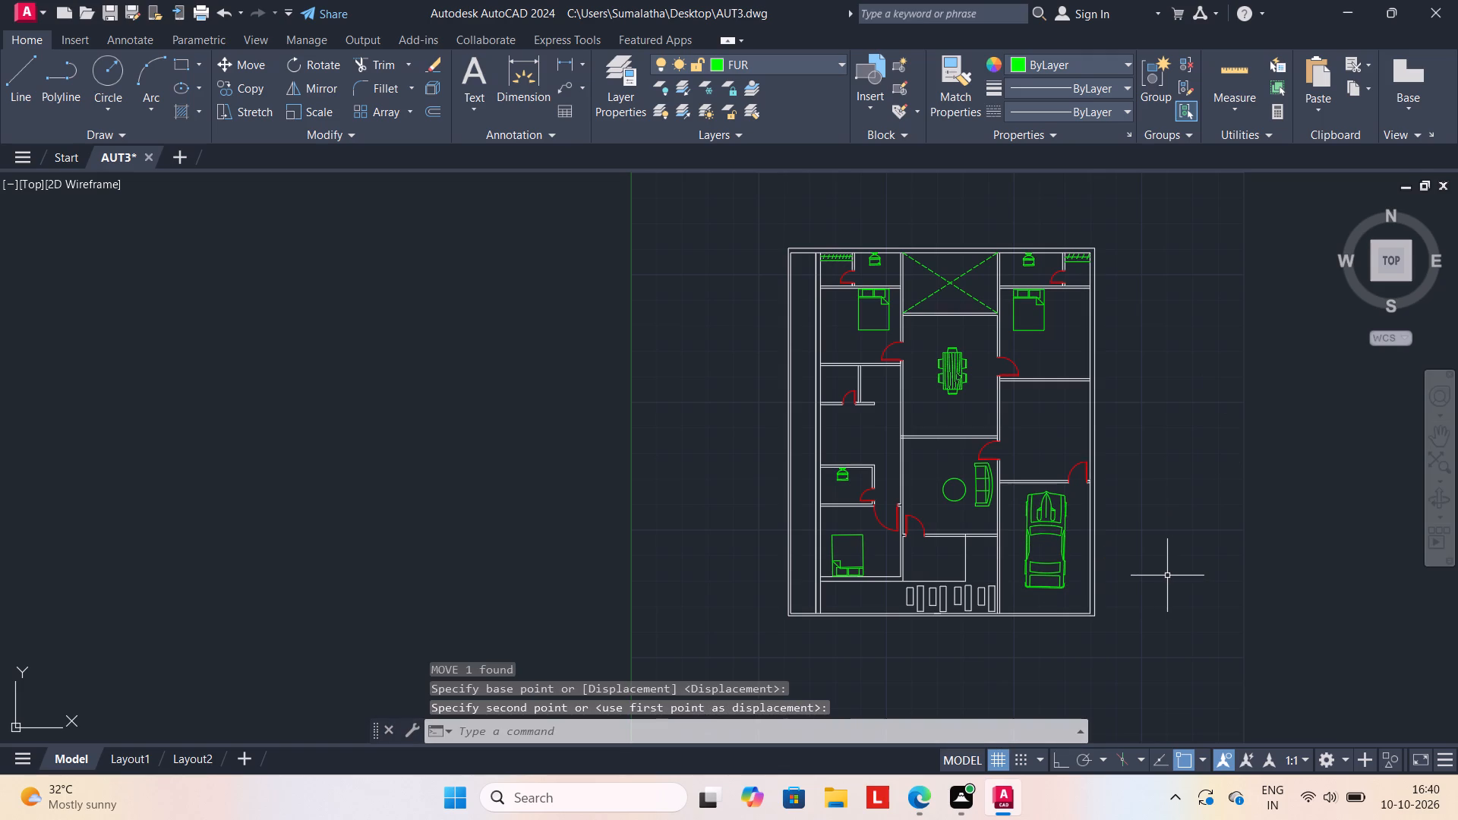
pyautogui.press('Escape')
pyautogui.press('Escape')
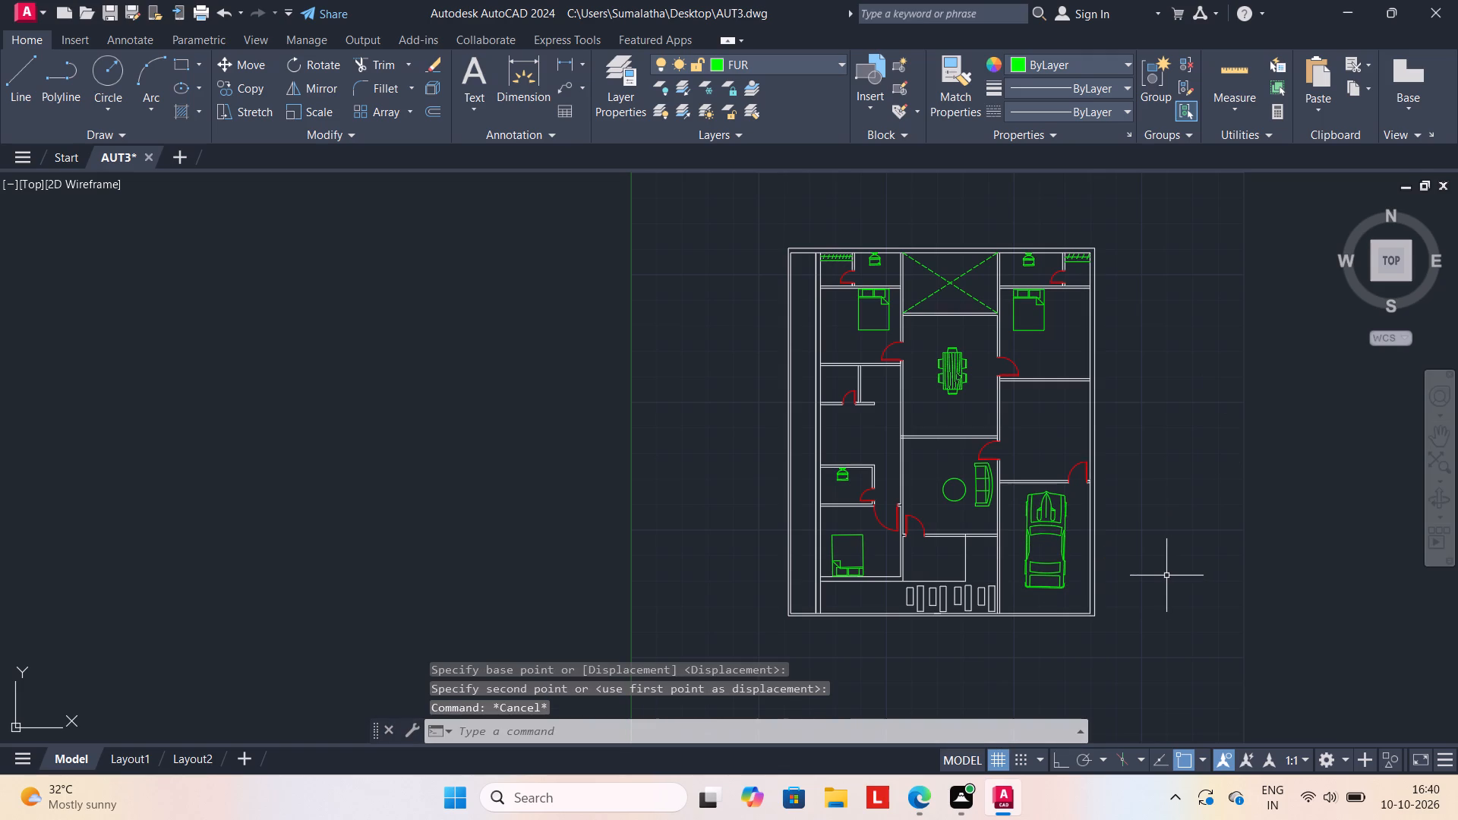
# Move the dining table set slightly north within the central room, closer to the open area with the diagonals.
pyautogui.click(950, 380)
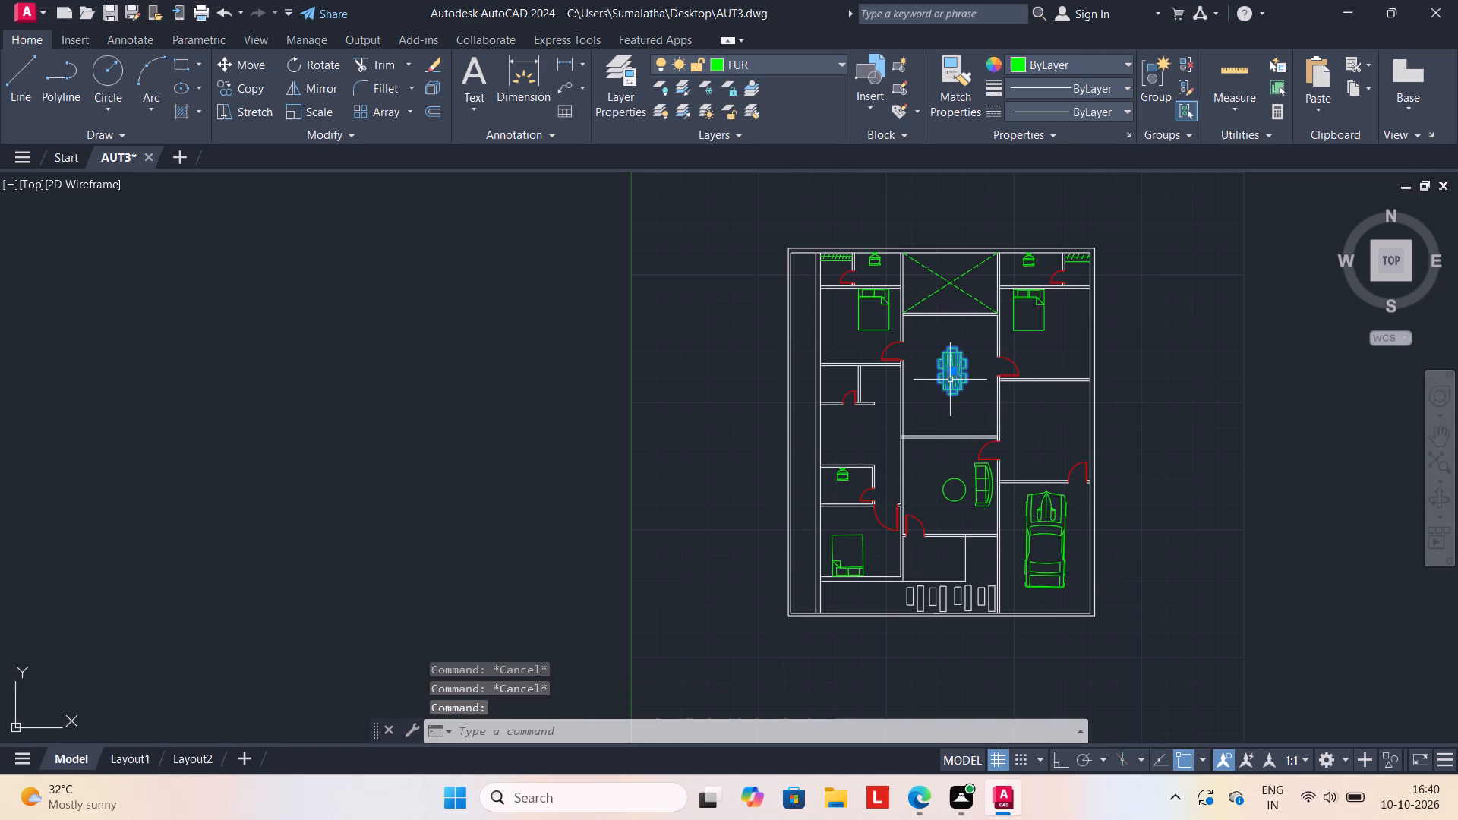
pyautogui.press('m')
pyautogui.press('Return')
pyautogui.click(950, 380)
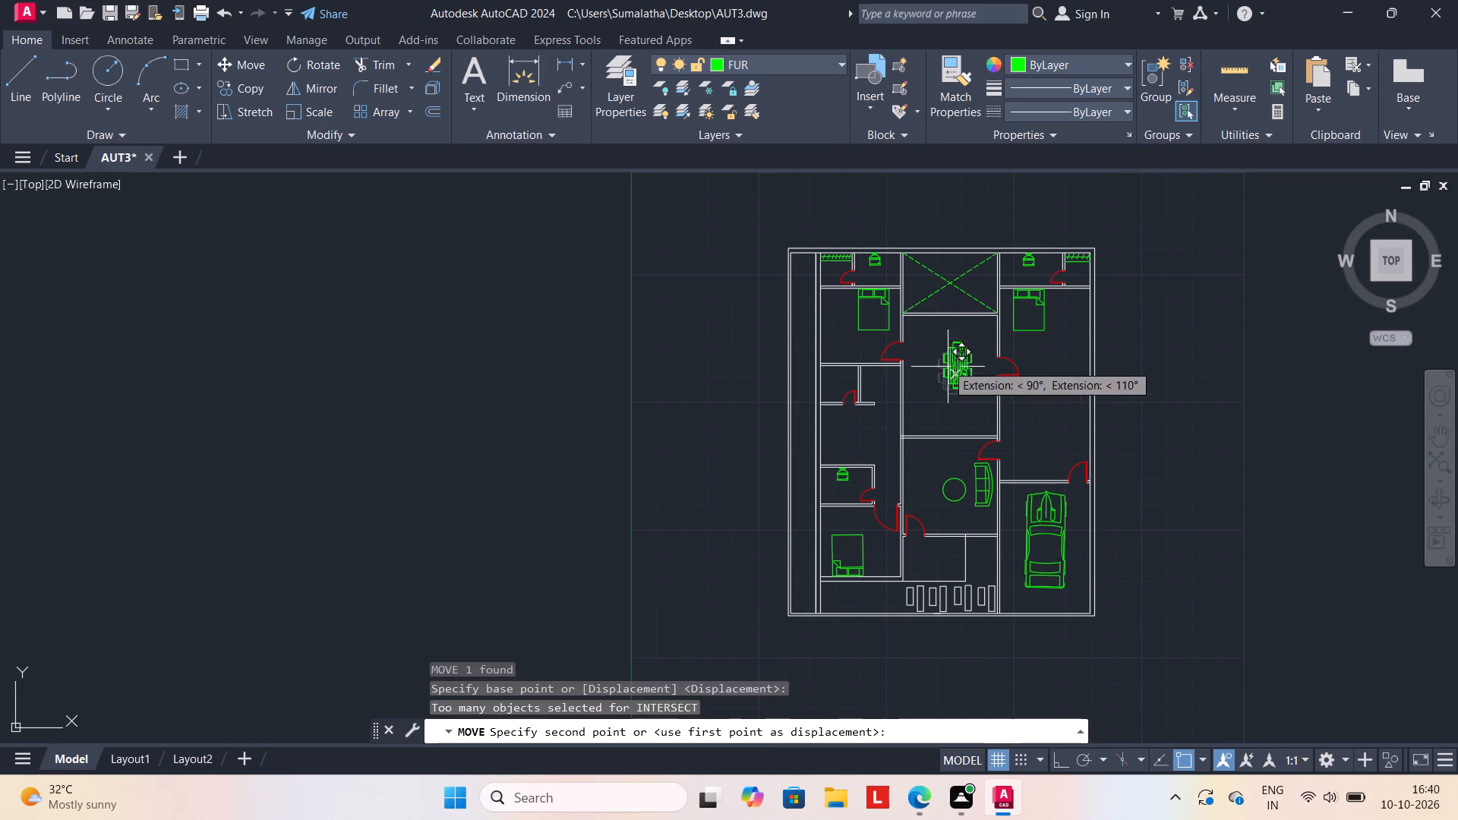
pyautogui.click(944, 352)
pyautogui.scroll(2, 961, 434)
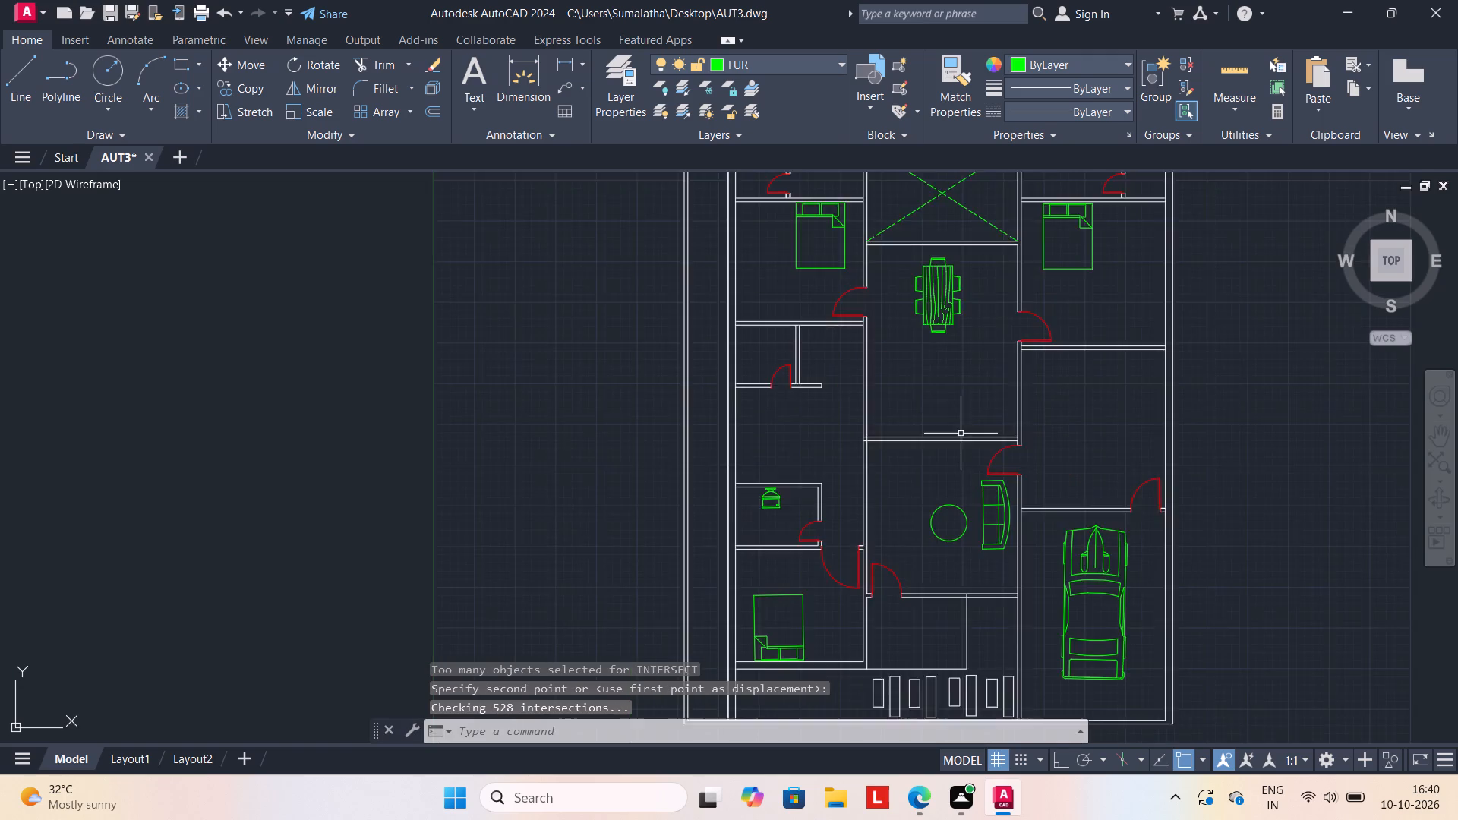
pyautogui.press('Escape')
pyautogui.press('Escape')
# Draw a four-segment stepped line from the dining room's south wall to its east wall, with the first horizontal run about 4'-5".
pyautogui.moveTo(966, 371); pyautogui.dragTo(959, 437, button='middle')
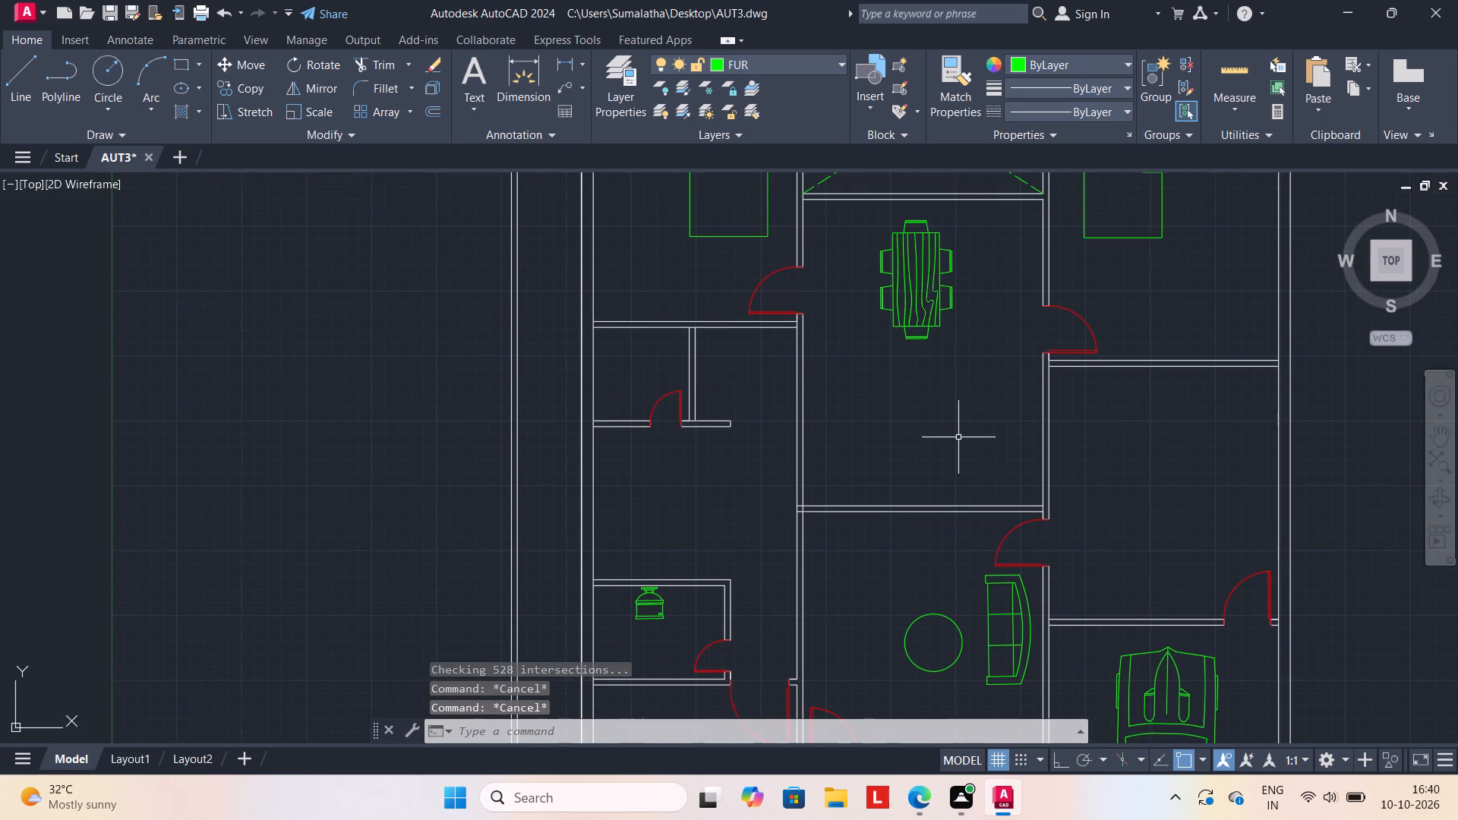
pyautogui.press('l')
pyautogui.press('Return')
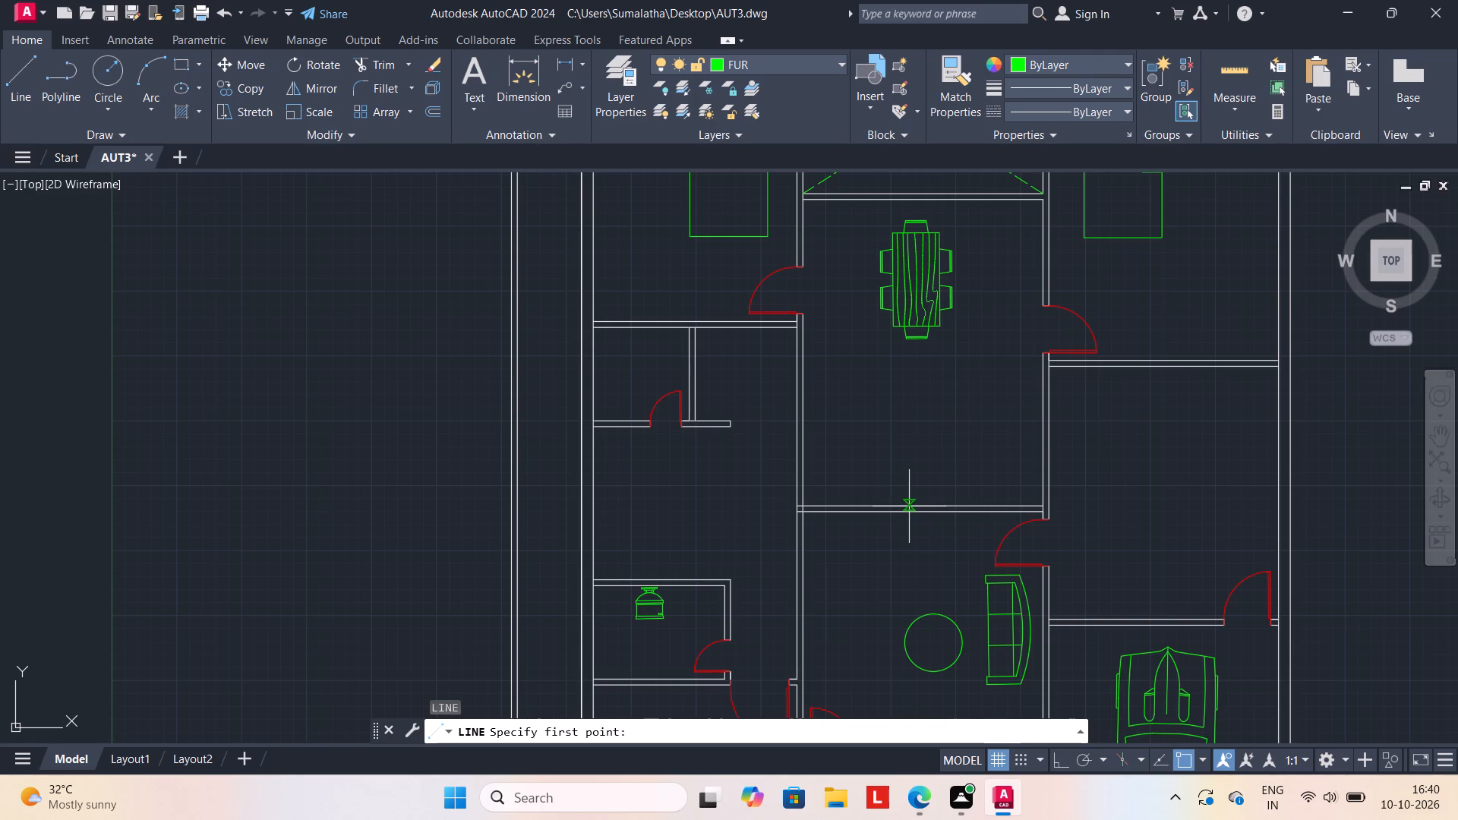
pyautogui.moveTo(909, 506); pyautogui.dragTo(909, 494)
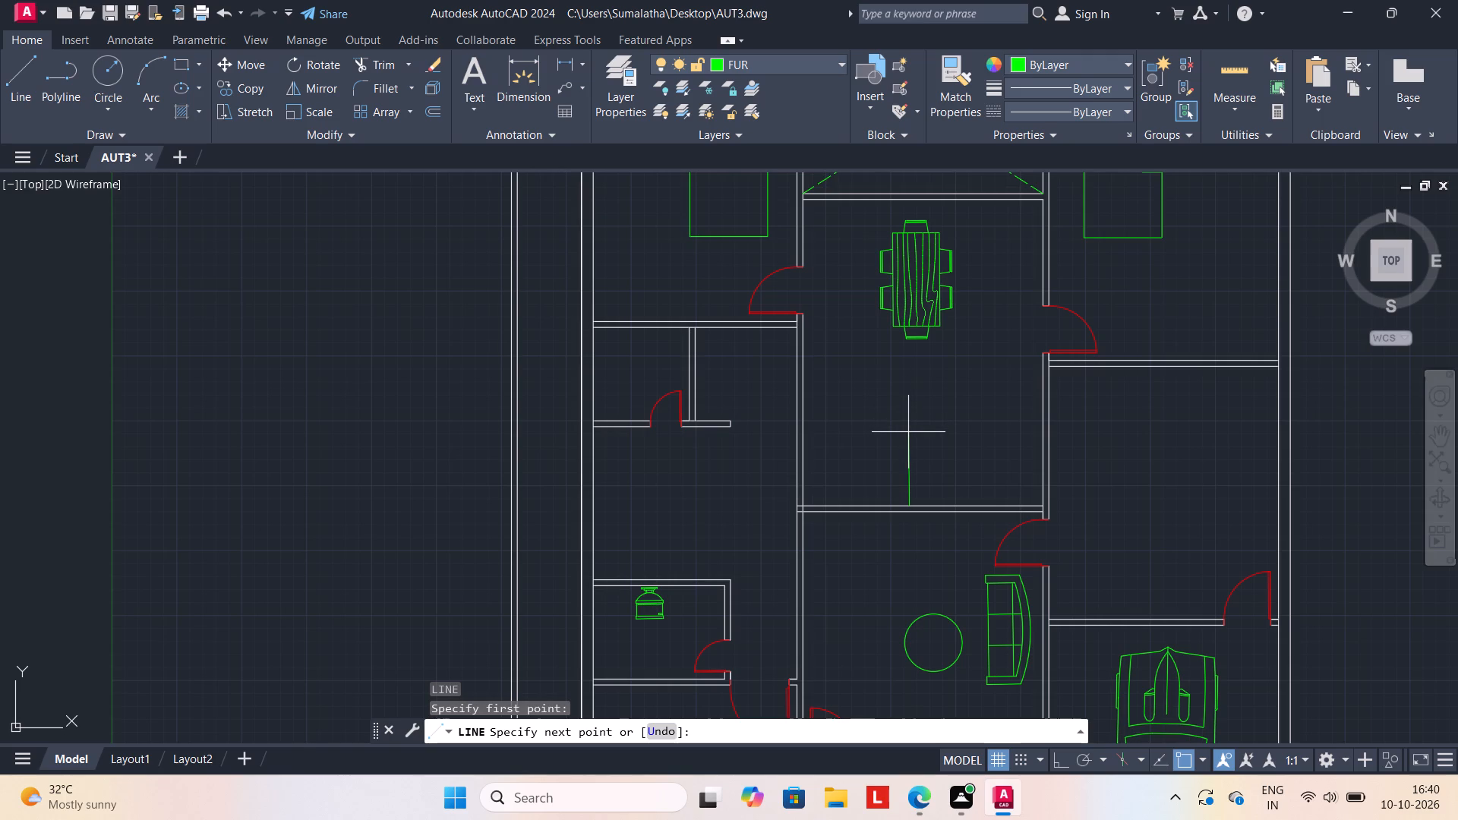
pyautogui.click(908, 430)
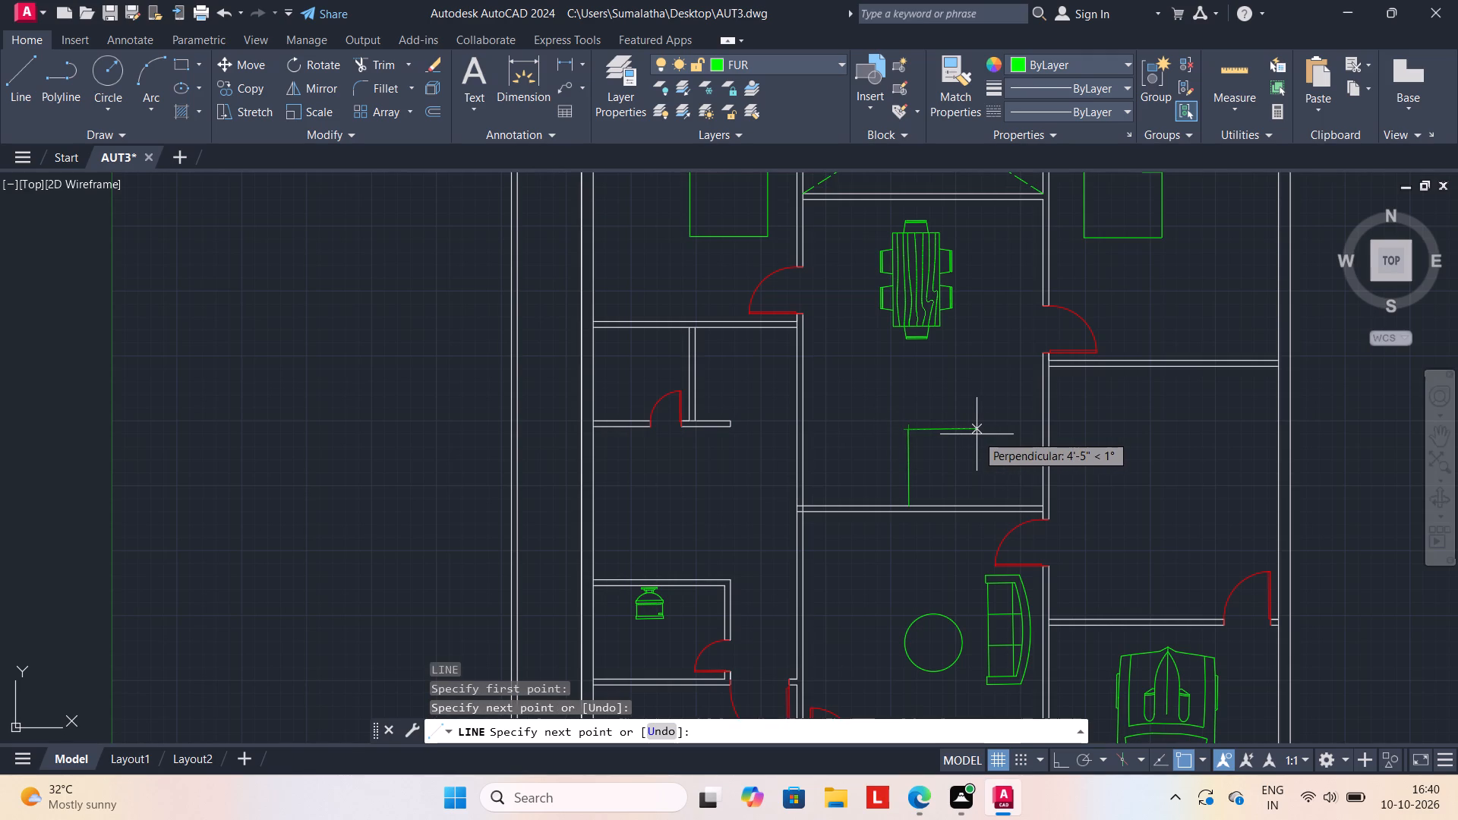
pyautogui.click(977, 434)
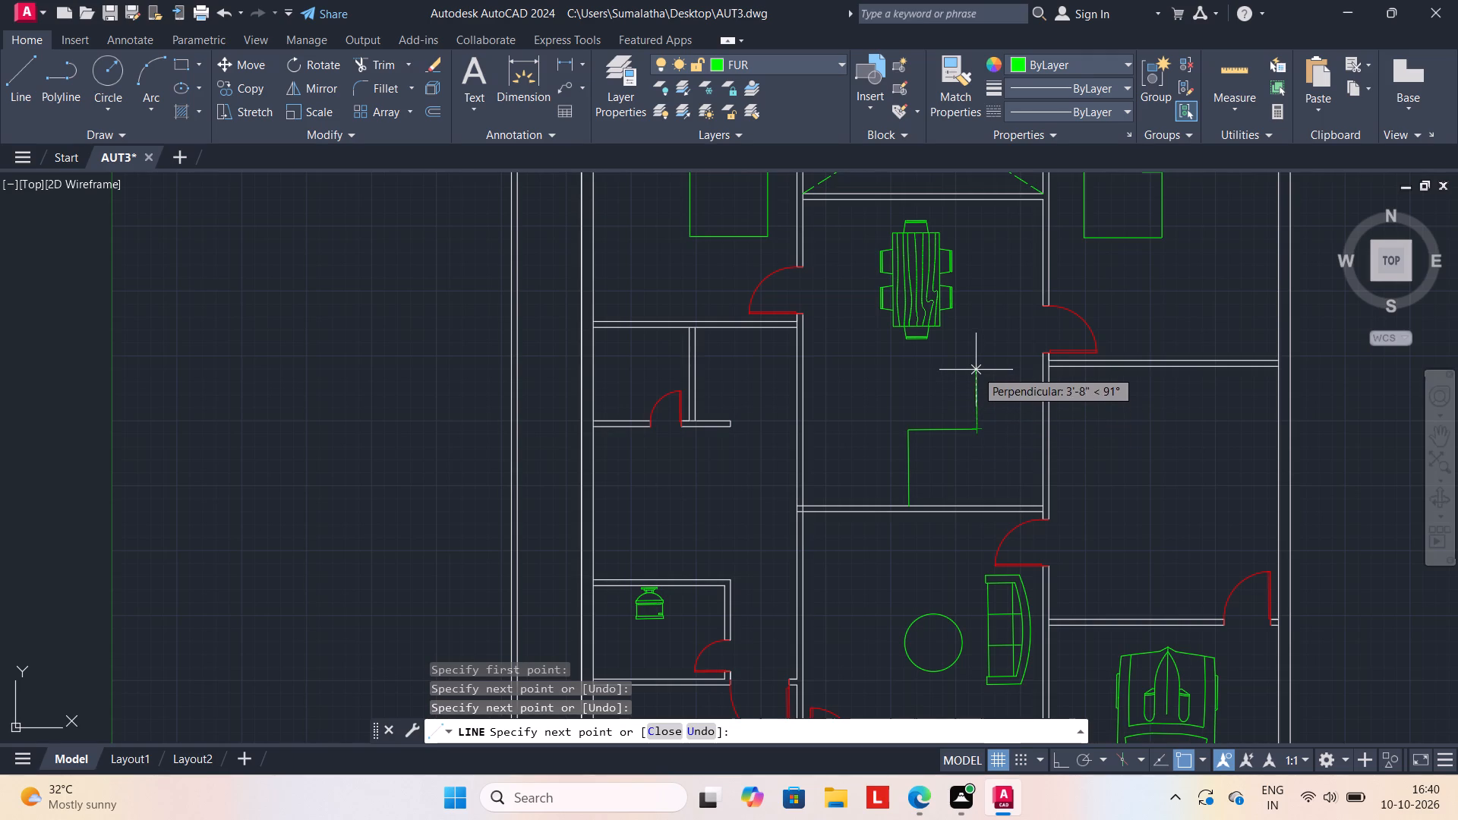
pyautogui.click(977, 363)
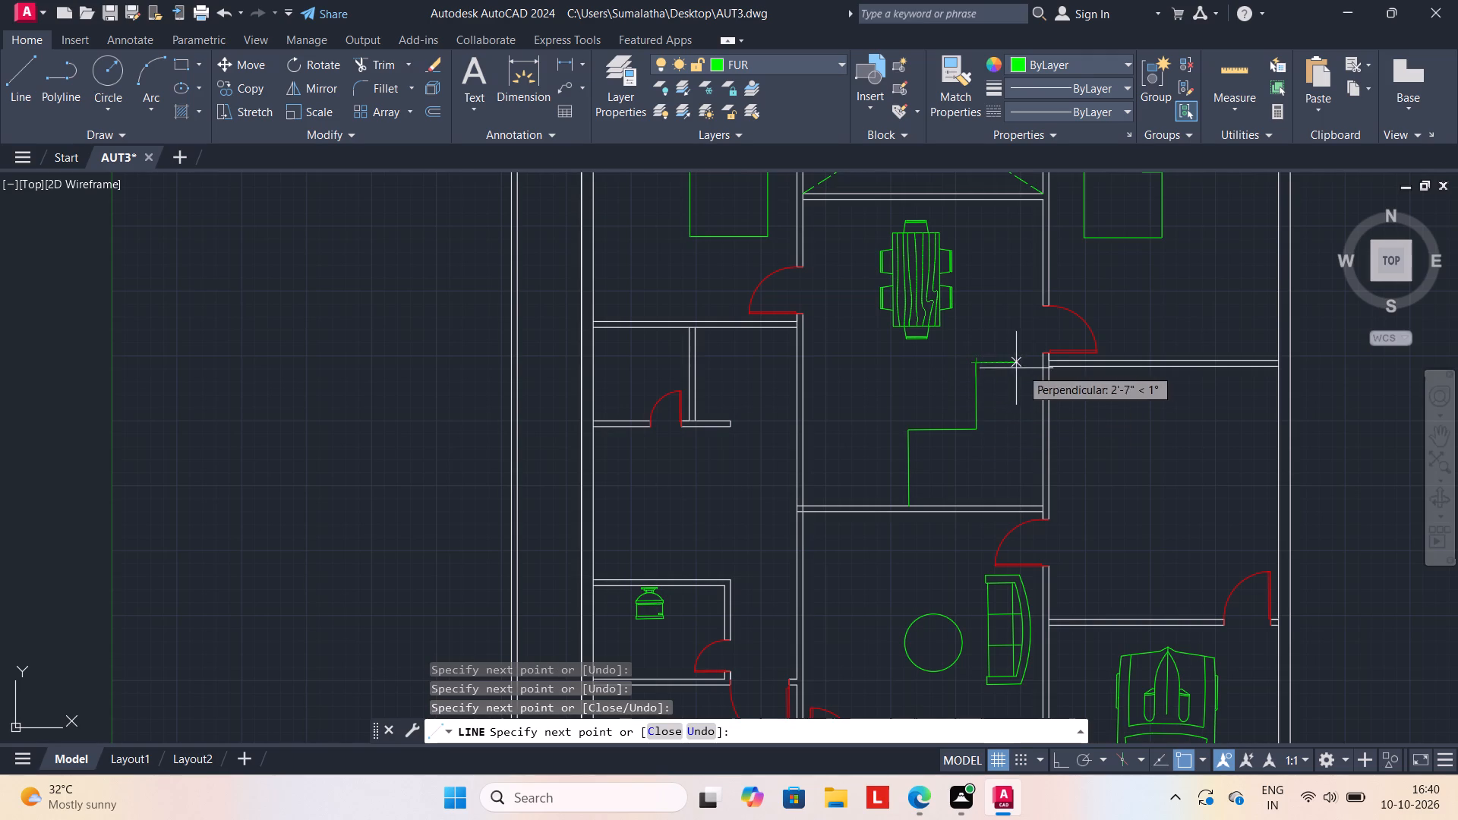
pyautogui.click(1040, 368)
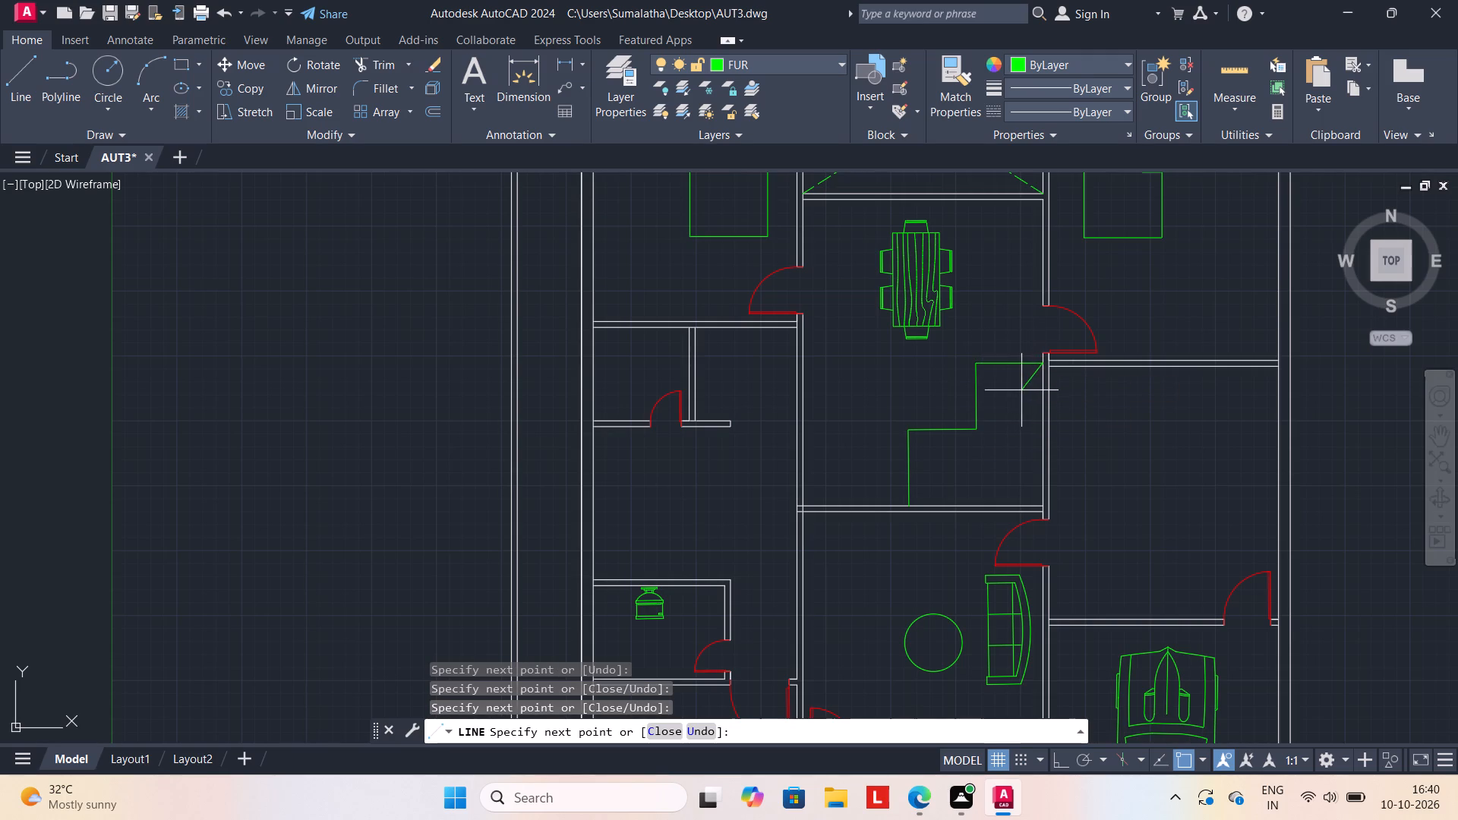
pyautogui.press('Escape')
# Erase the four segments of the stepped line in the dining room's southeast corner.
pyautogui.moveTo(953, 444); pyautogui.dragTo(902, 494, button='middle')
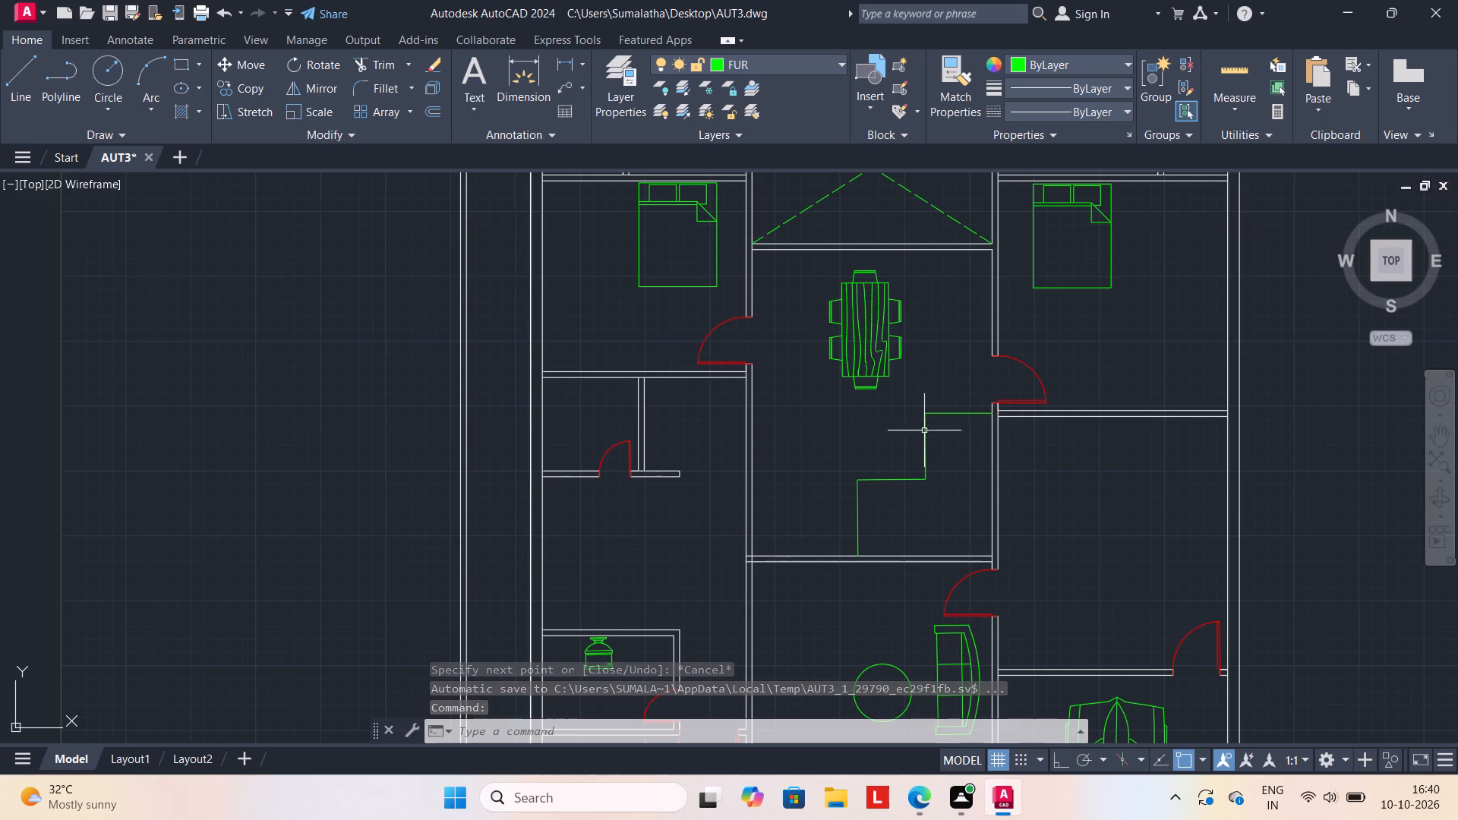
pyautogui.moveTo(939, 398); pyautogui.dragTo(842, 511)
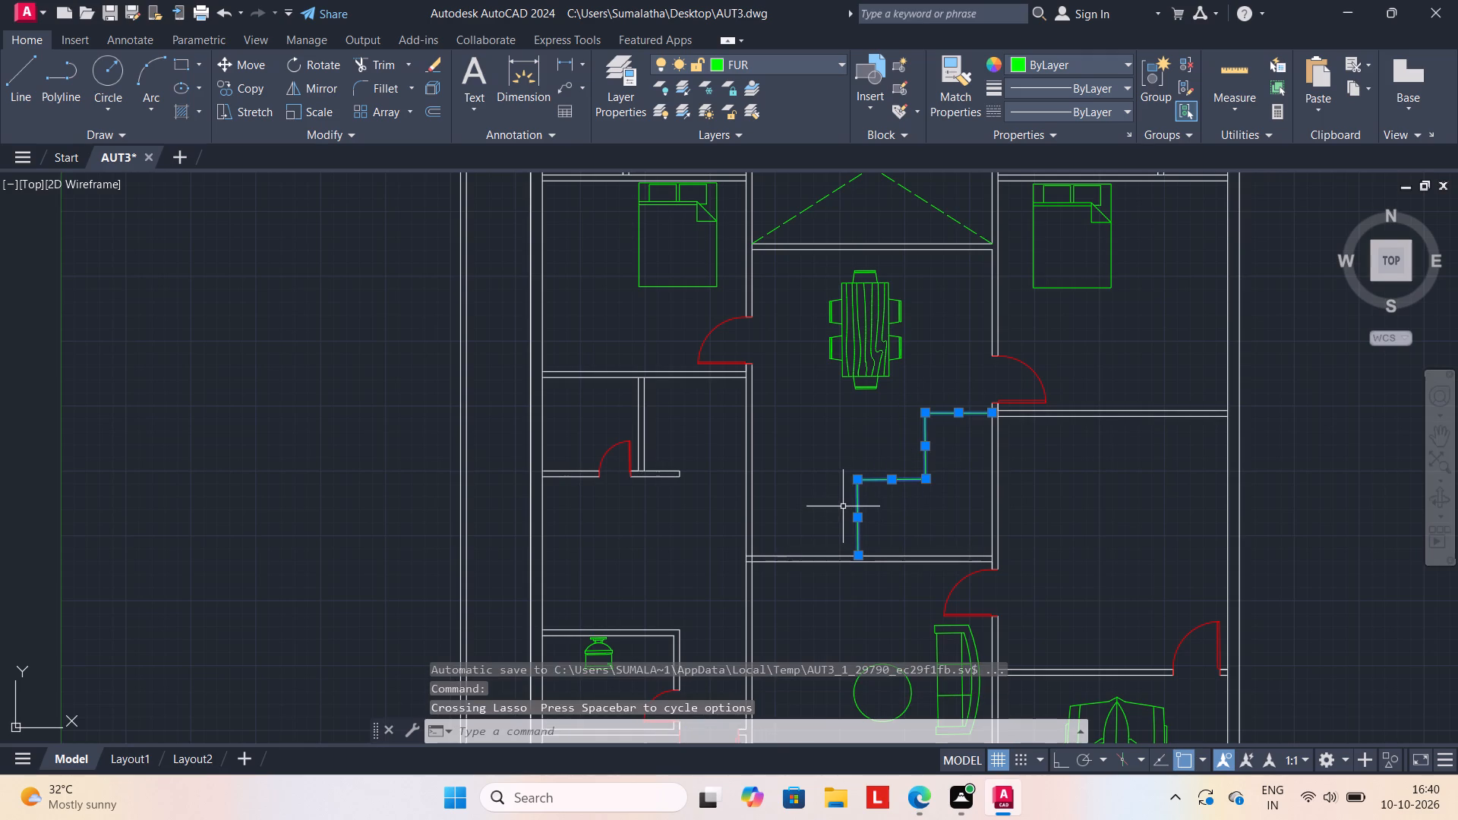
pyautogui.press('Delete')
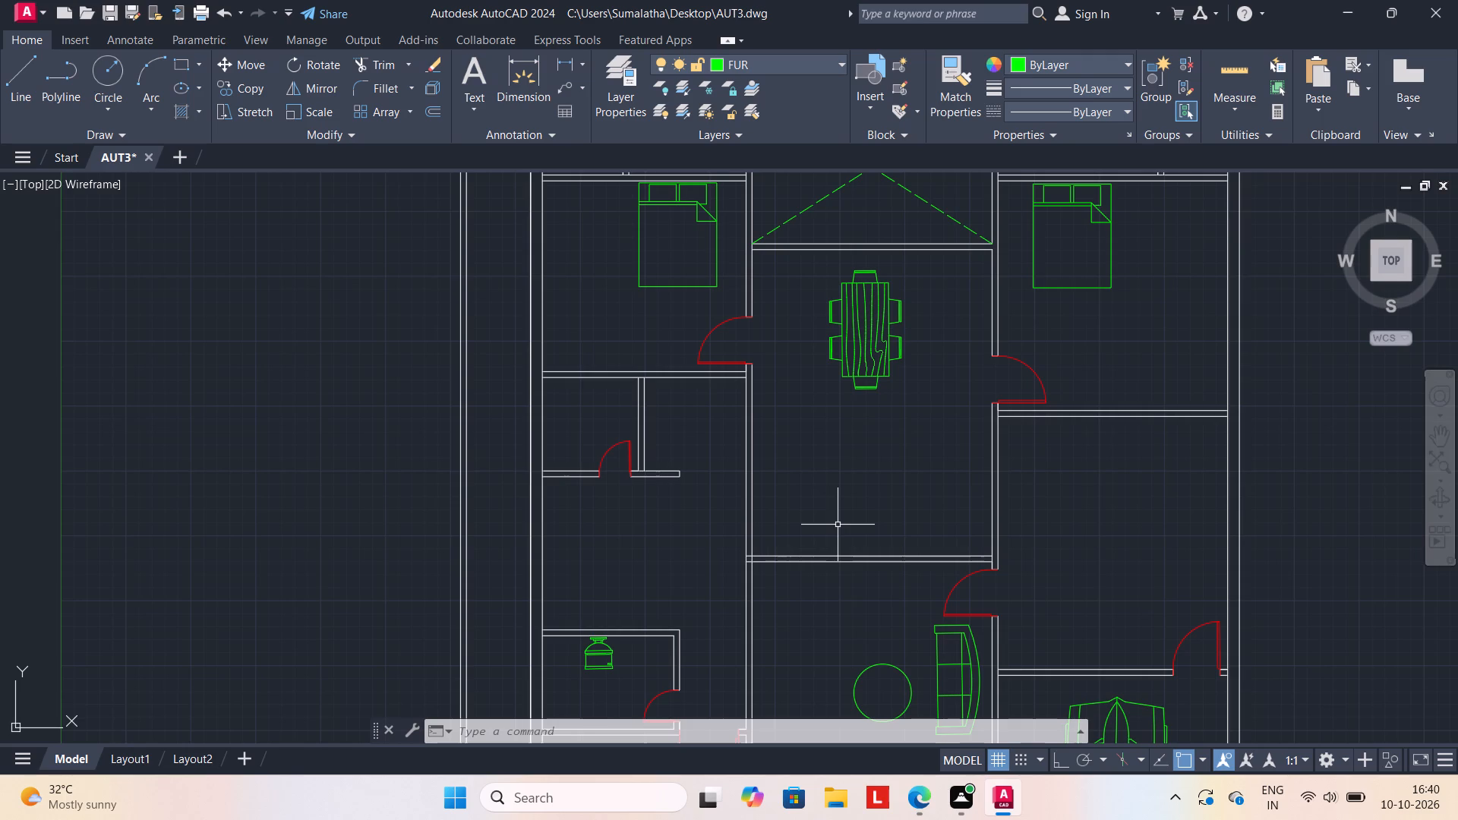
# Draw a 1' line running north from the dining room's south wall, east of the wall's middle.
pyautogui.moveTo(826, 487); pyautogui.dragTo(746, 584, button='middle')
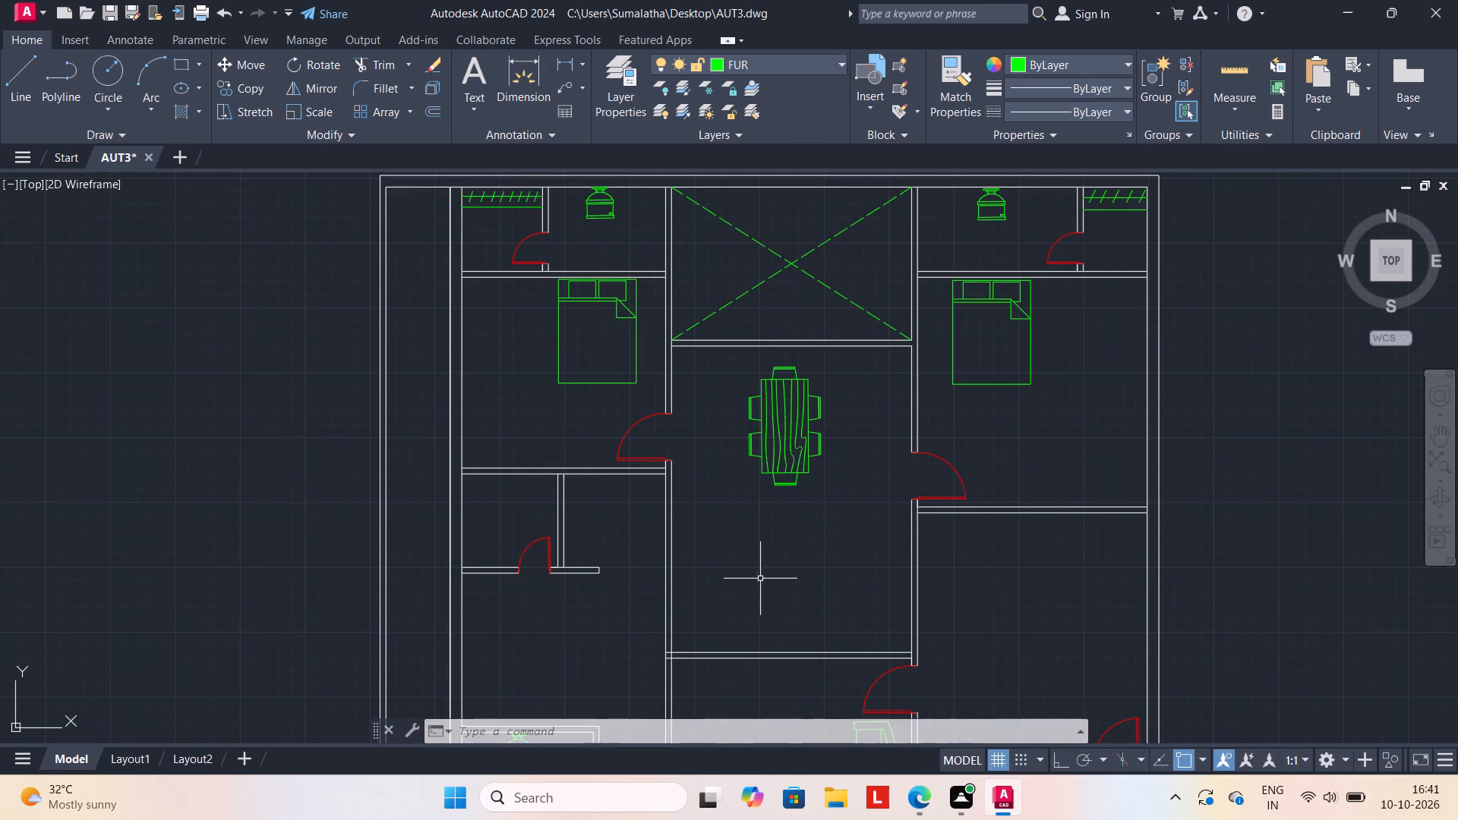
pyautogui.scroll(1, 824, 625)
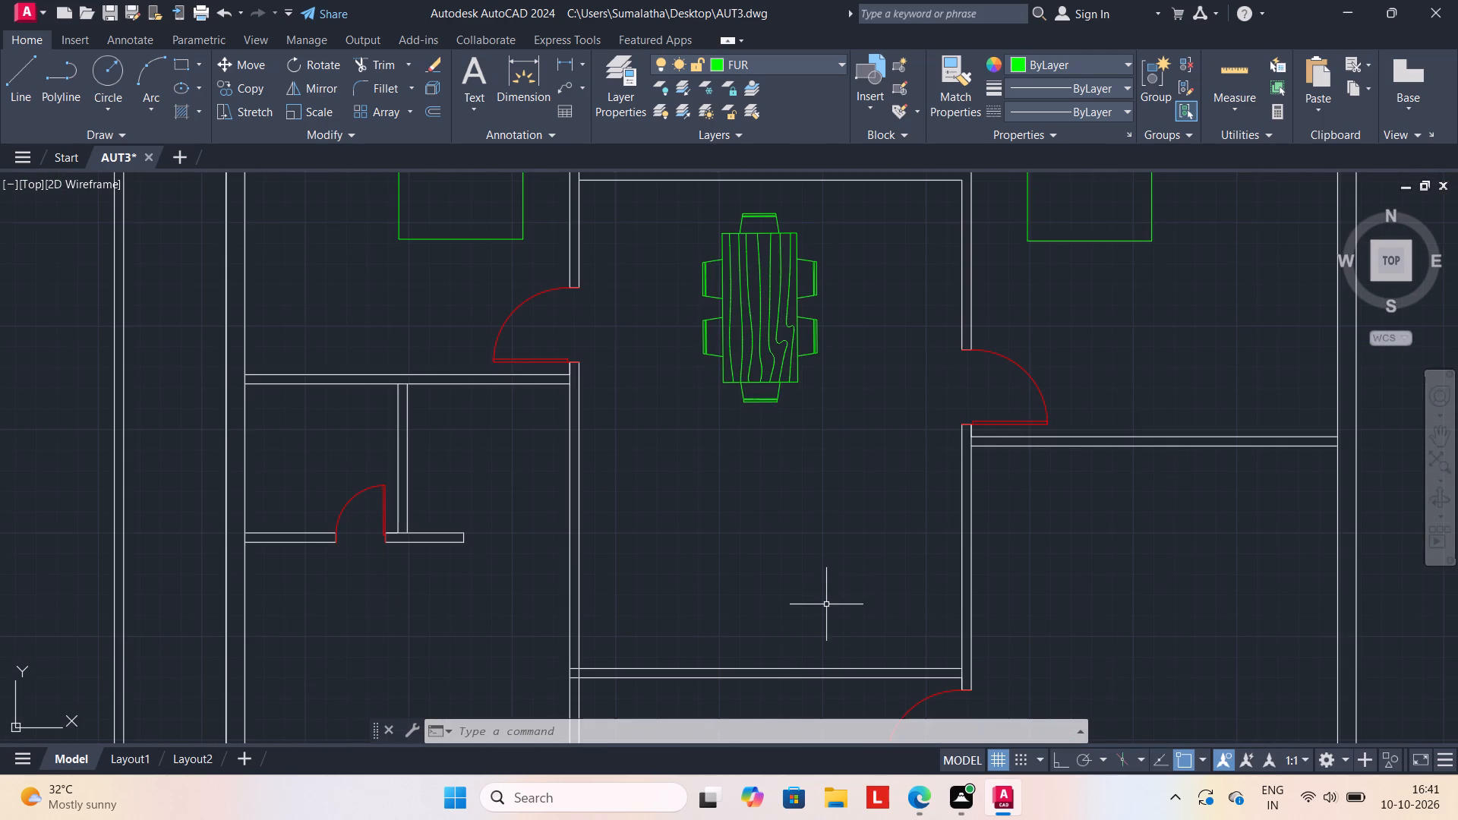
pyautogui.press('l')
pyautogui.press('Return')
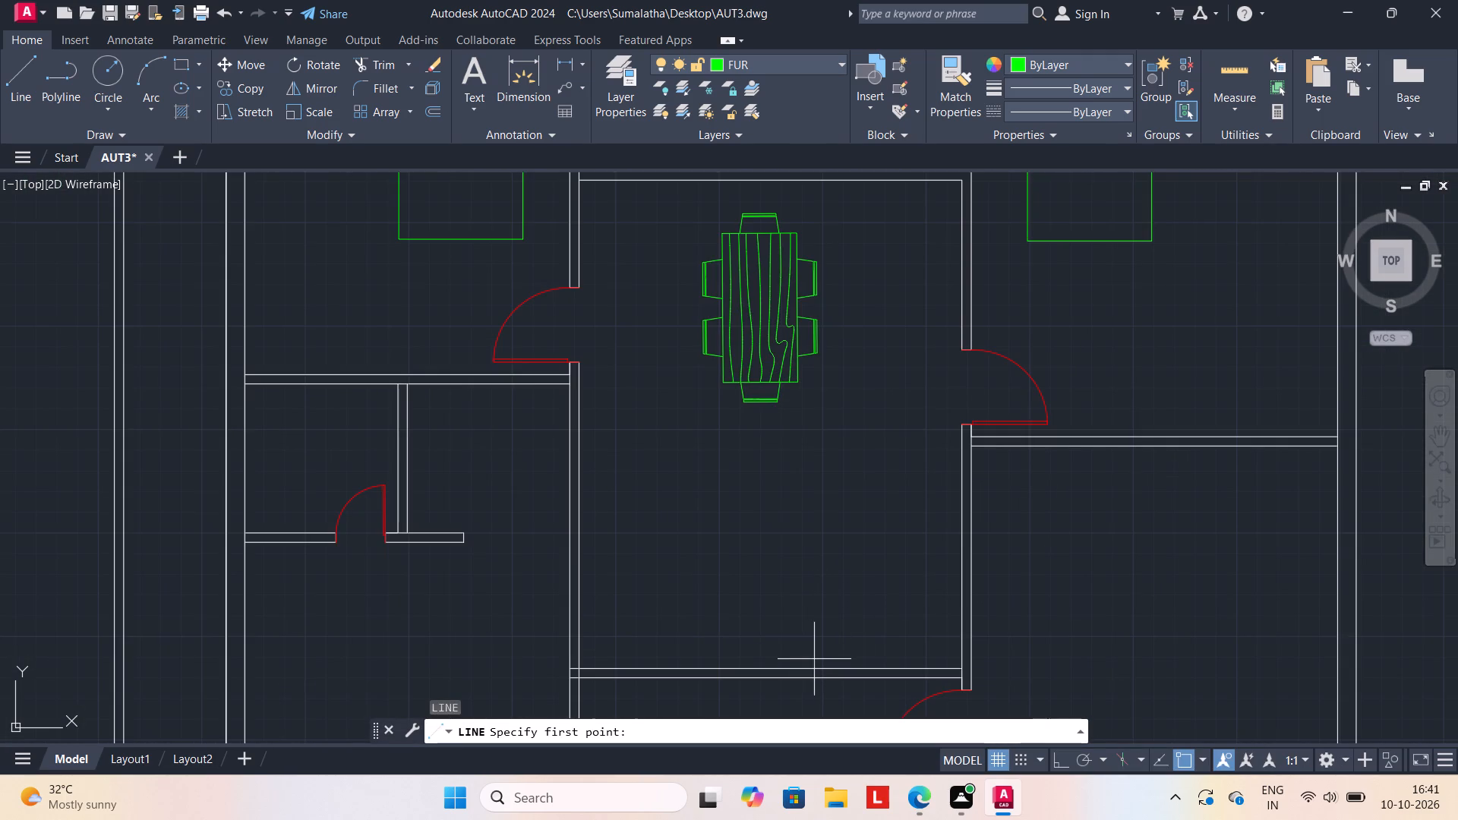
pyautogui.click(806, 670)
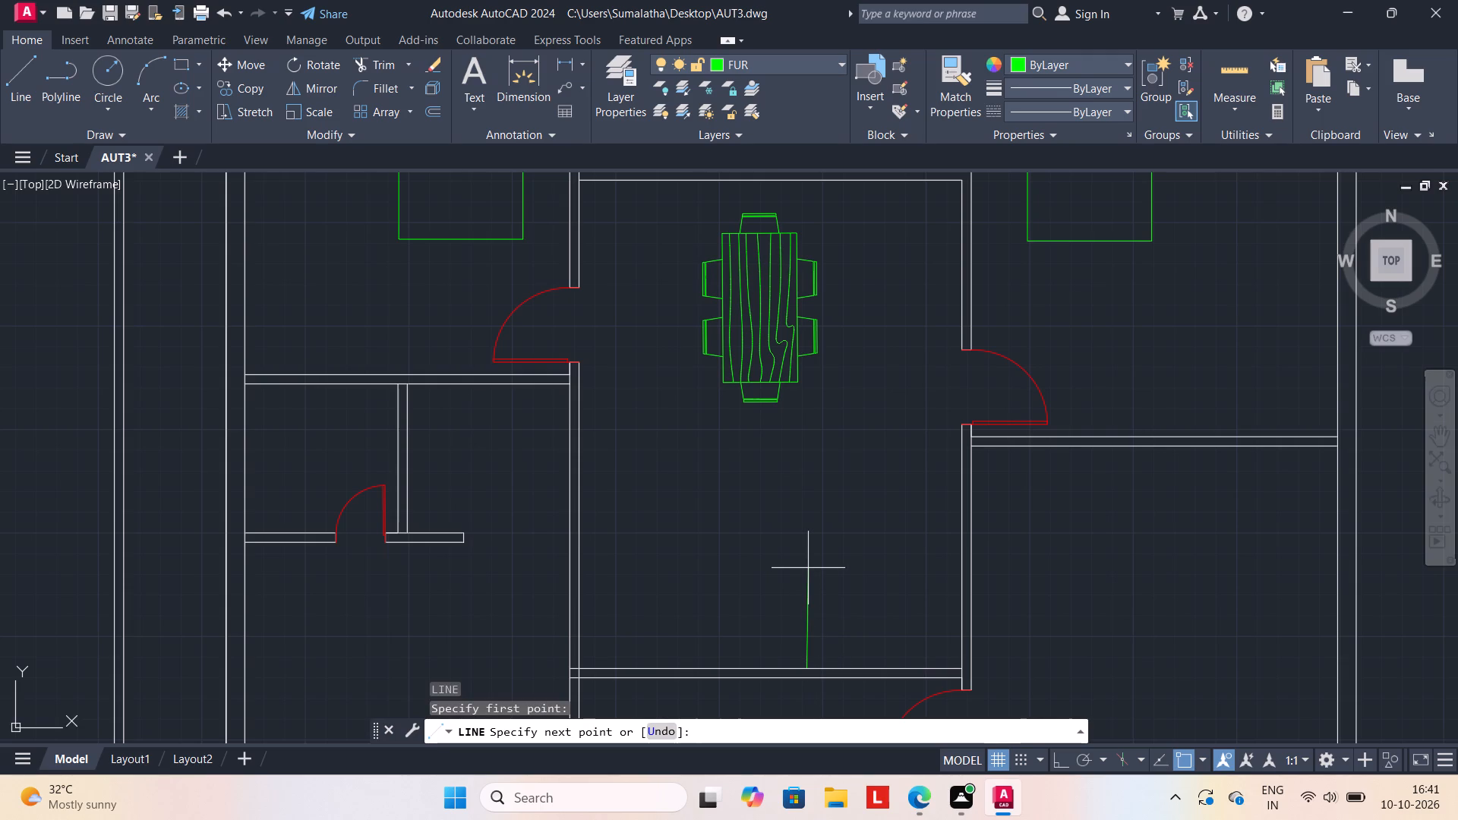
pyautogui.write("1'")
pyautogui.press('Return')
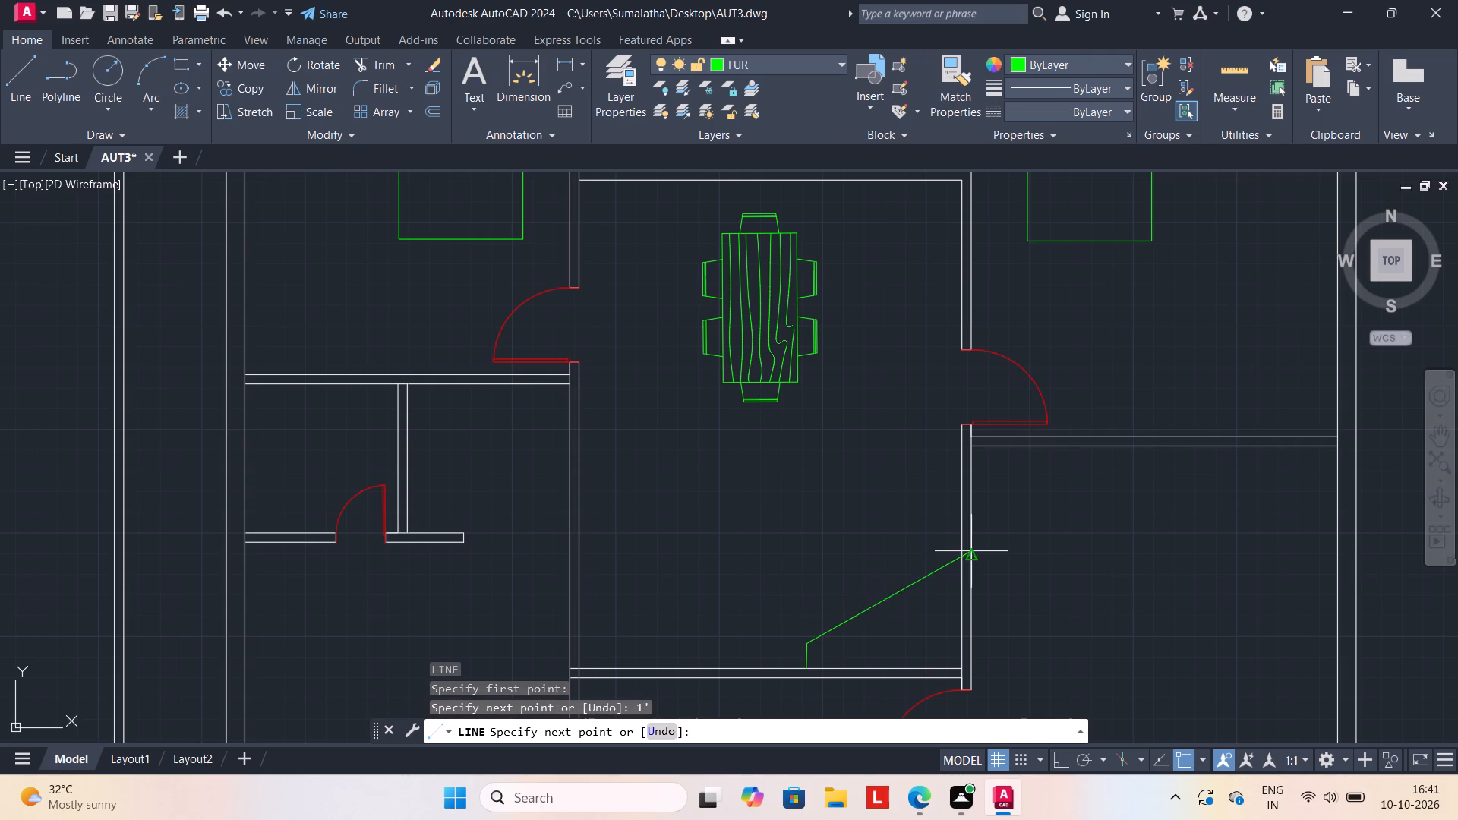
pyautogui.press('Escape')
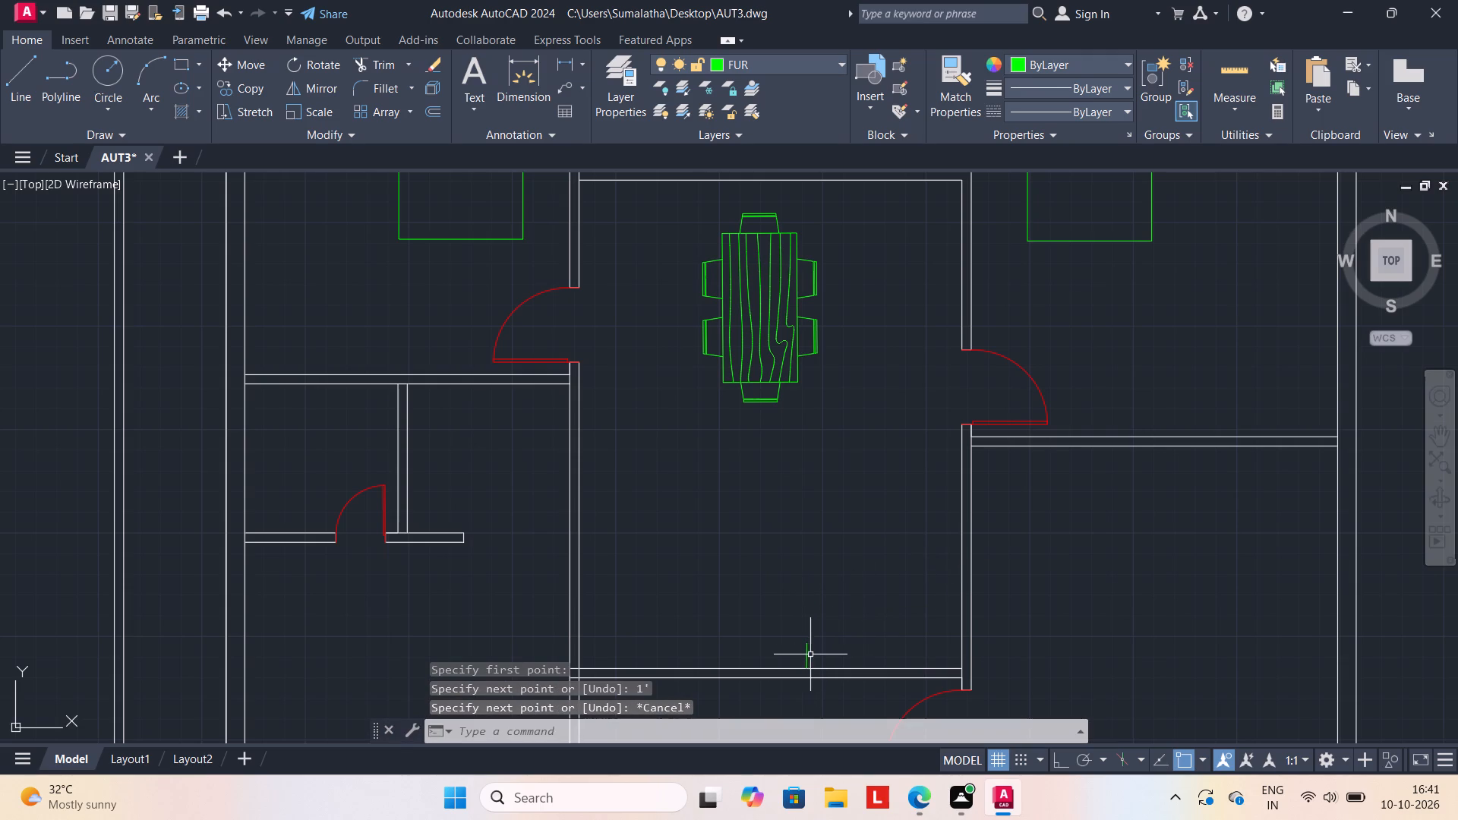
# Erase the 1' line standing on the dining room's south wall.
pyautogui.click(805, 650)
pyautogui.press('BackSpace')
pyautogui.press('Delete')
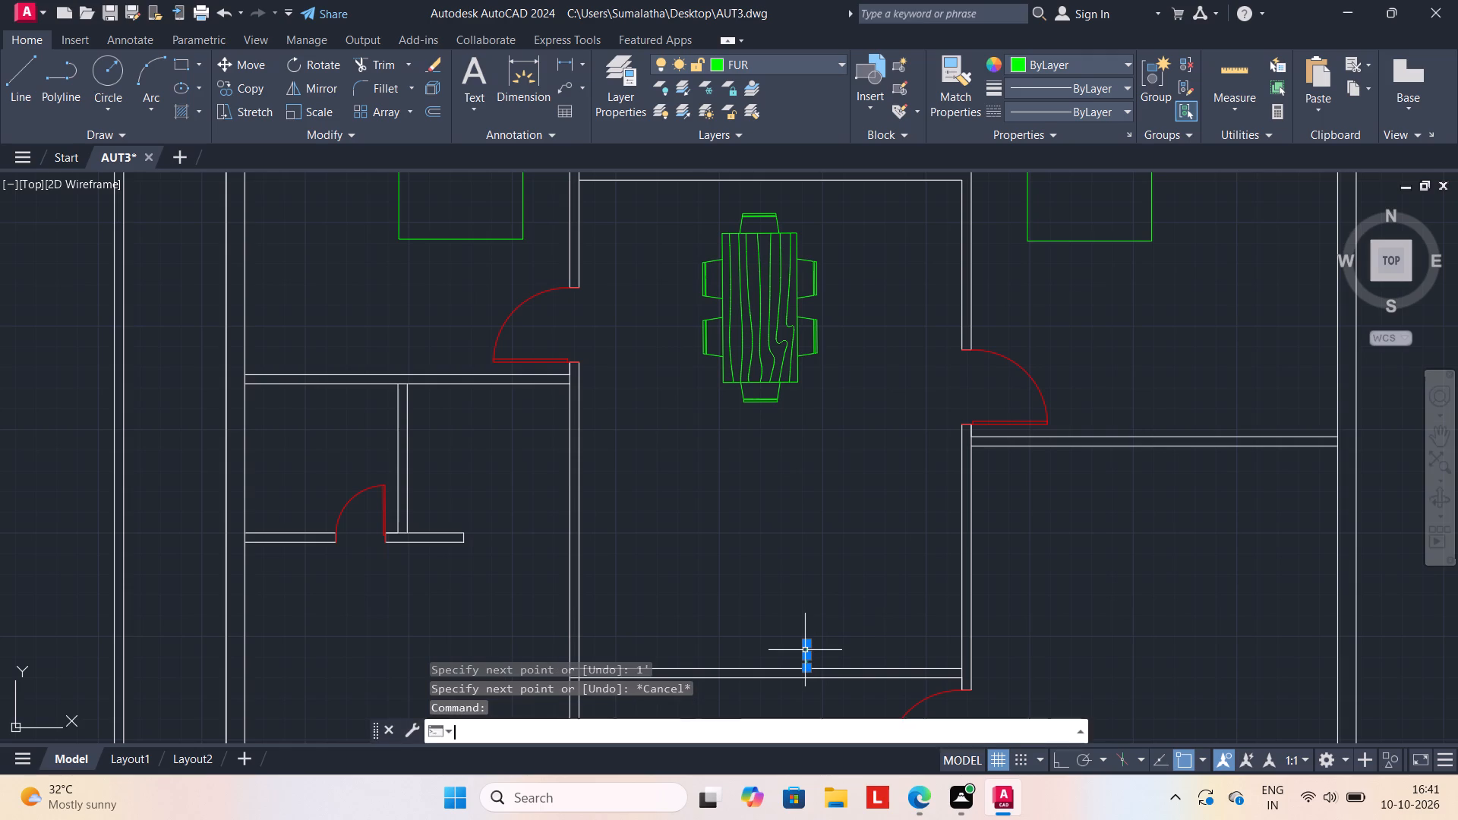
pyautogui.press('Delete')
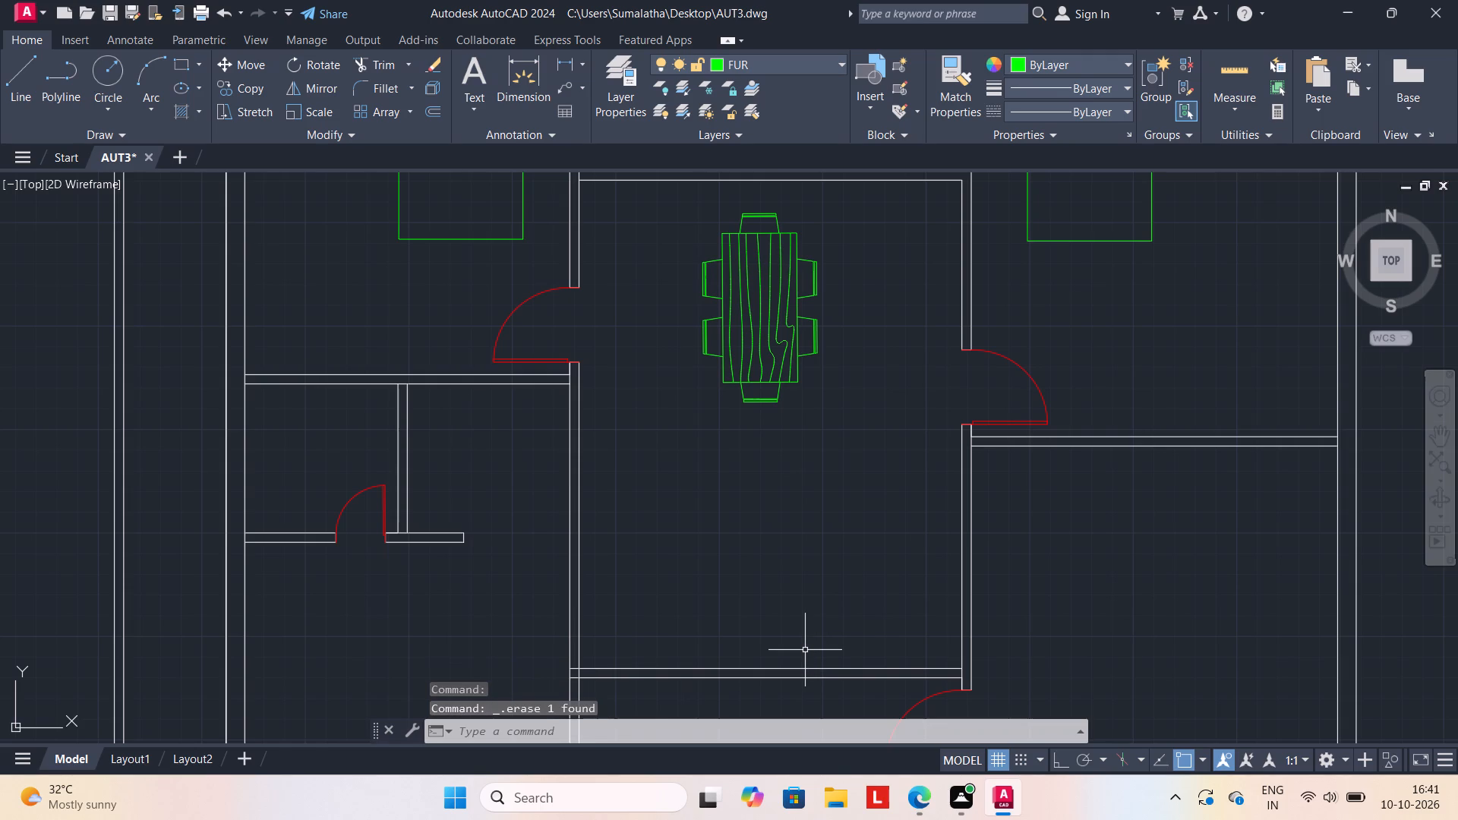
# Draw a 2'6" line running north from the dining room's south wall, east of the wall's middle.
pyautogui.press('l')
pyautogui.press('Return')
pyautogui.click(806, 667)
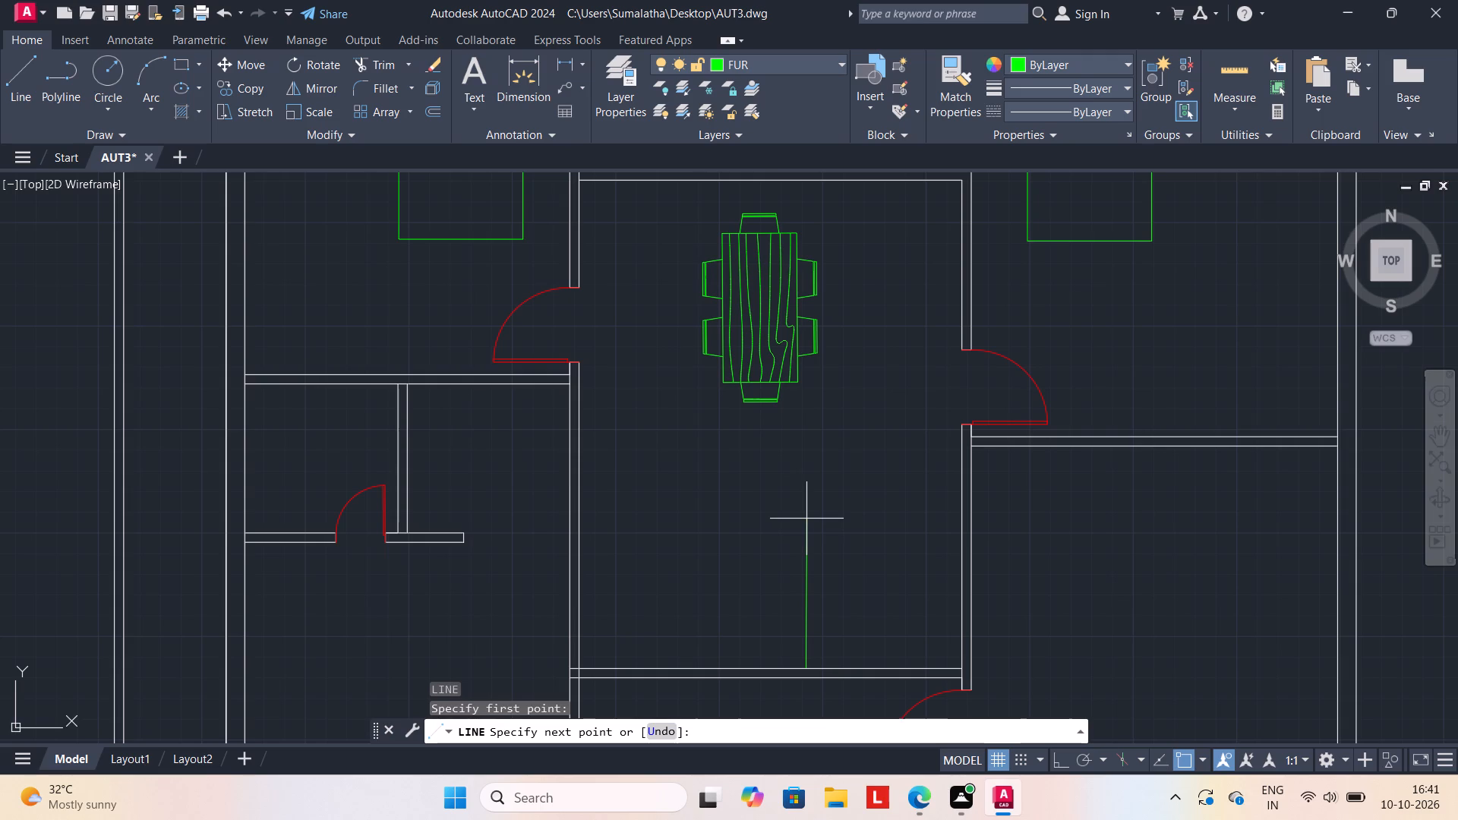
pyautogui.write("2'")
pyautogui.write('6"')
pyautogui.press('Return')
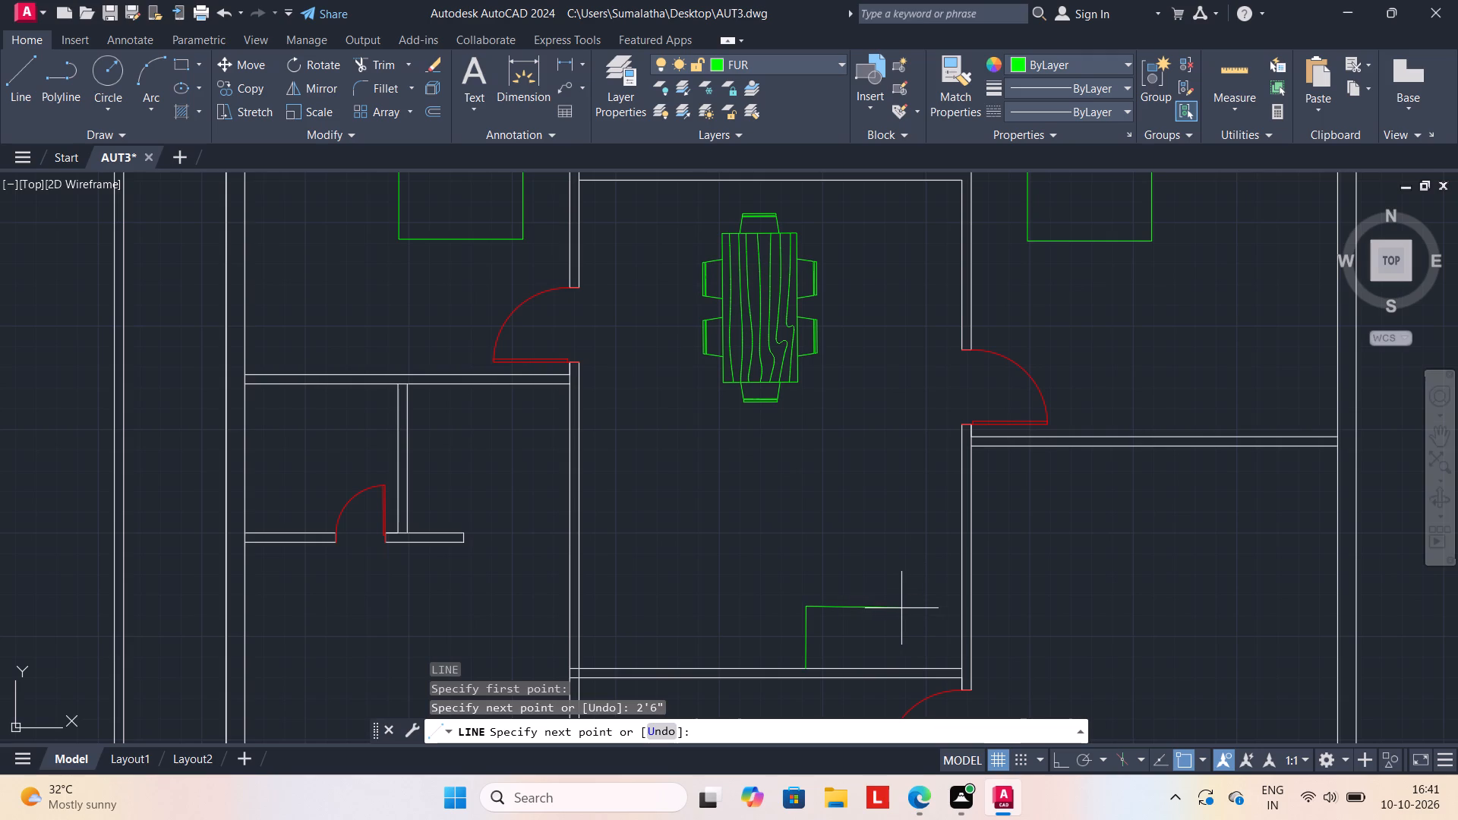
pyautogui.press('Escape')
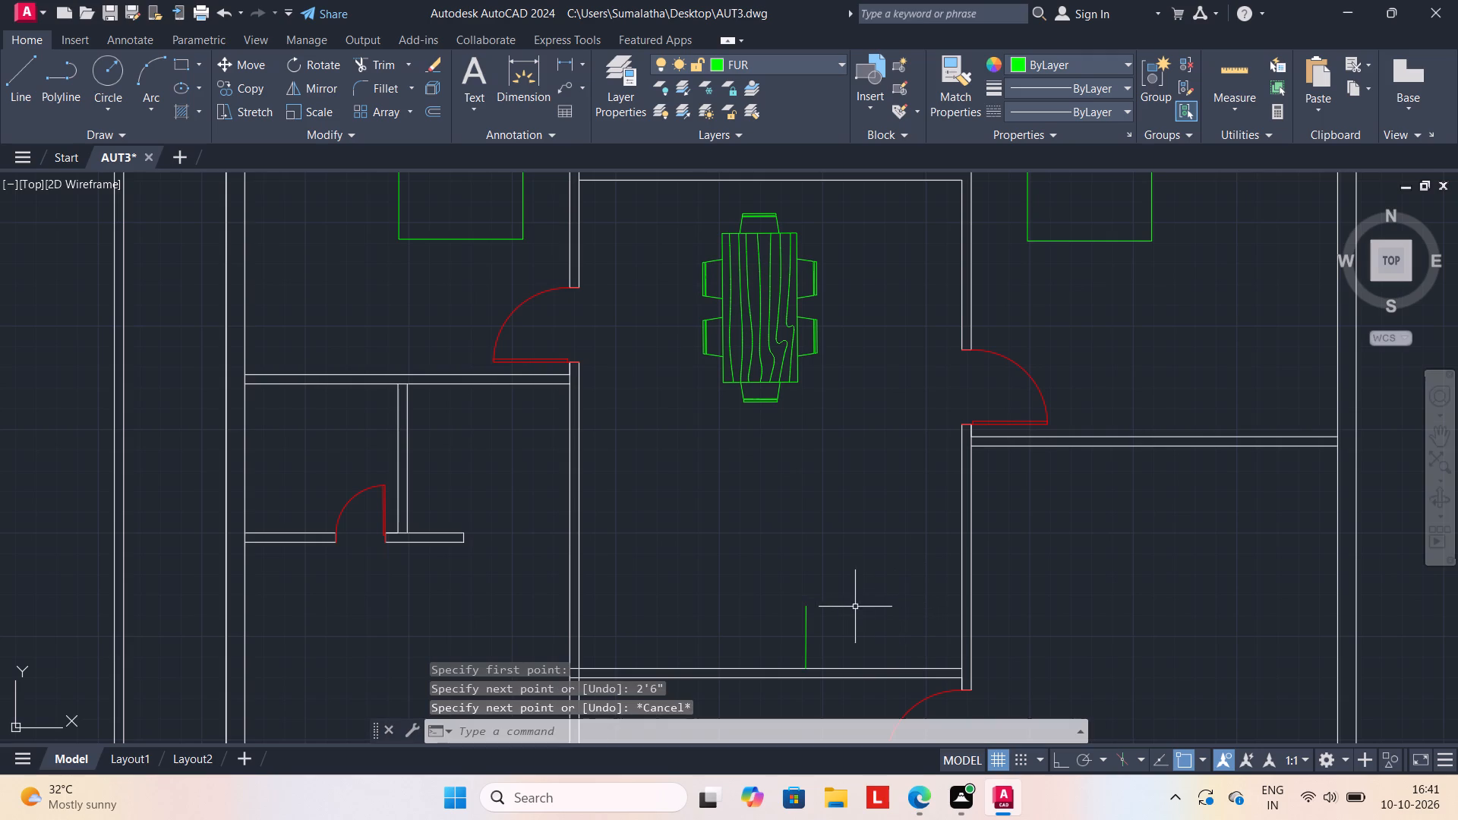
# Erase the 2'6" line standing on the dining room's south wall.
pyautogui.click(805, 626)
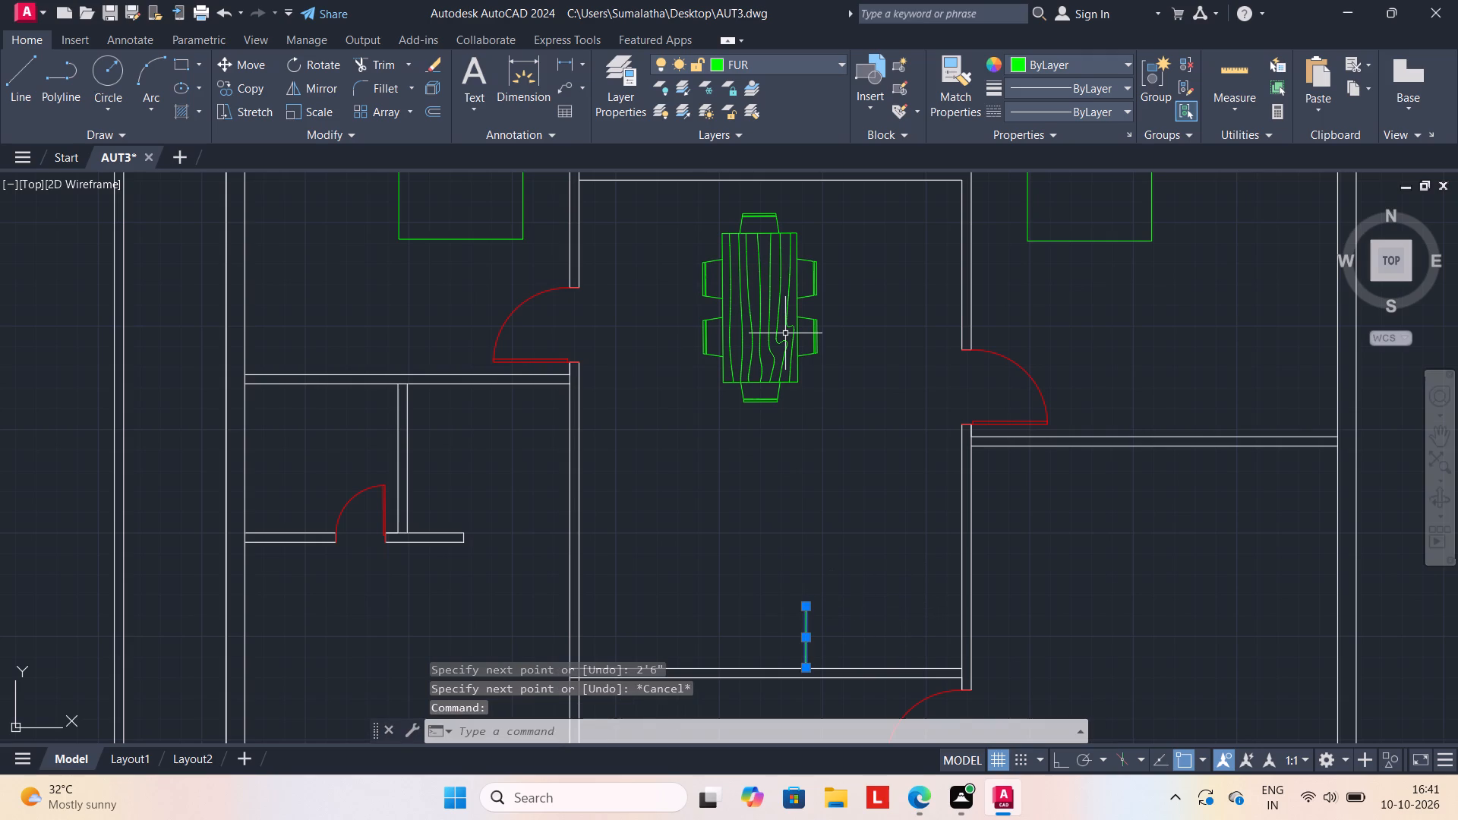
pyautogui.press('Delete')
# Draw a 4' line north from the dining room's south wall, east of its middle, continuing with a short freehand segment east.
pyautogui.press('l')
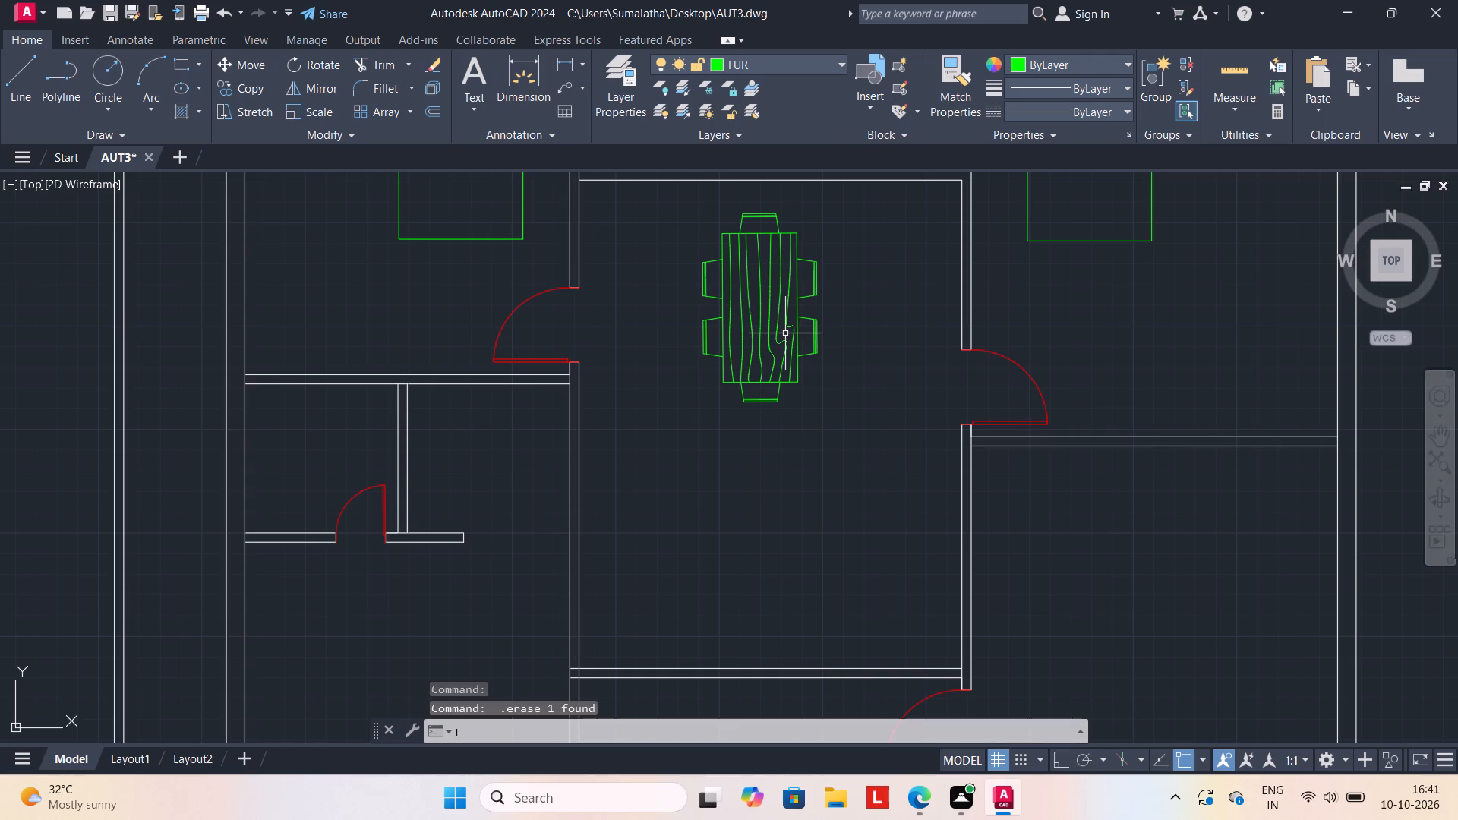
pyautogui.press('Return')
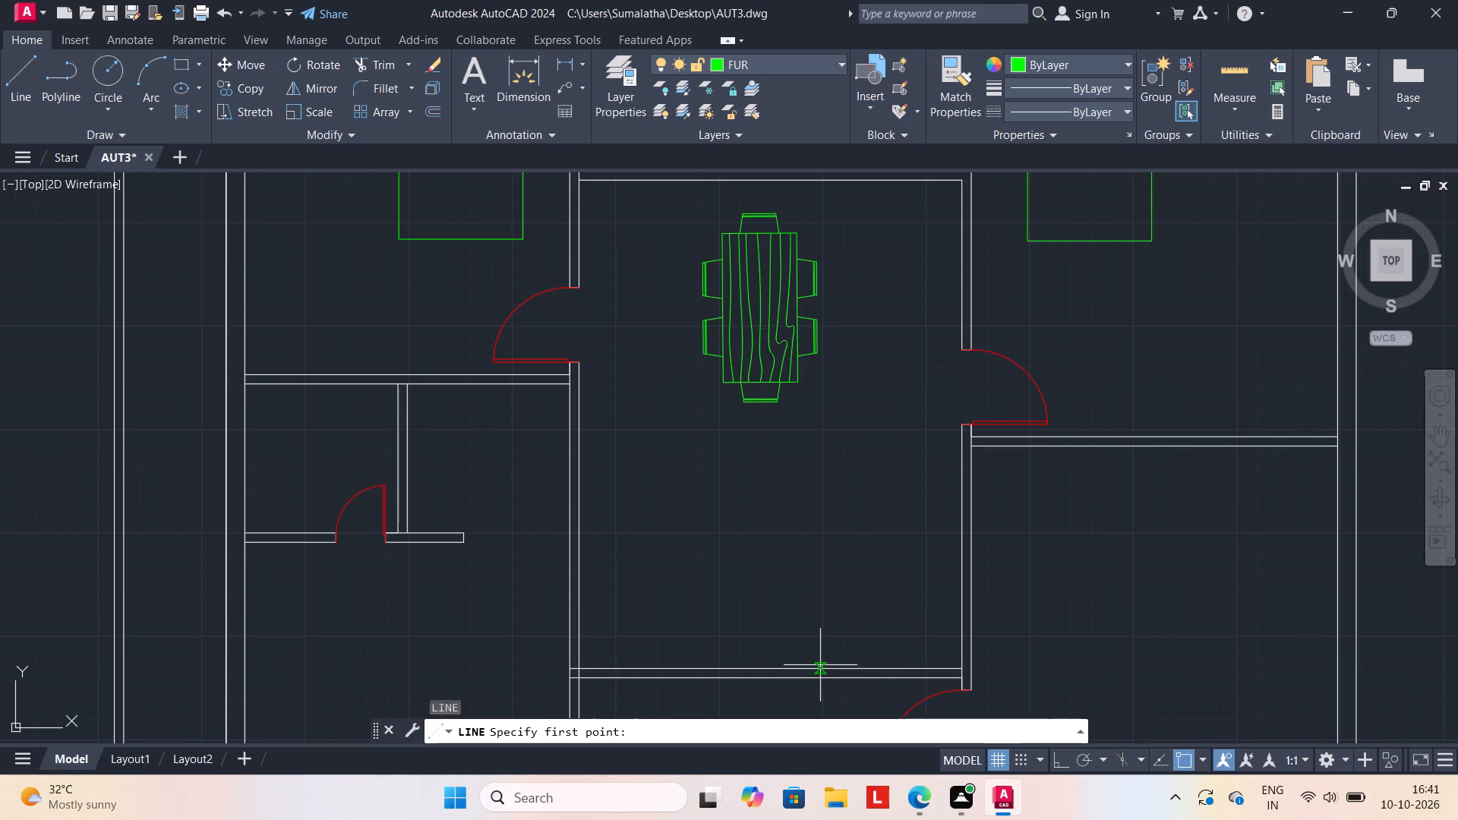
pyautogui.click(821, 670)
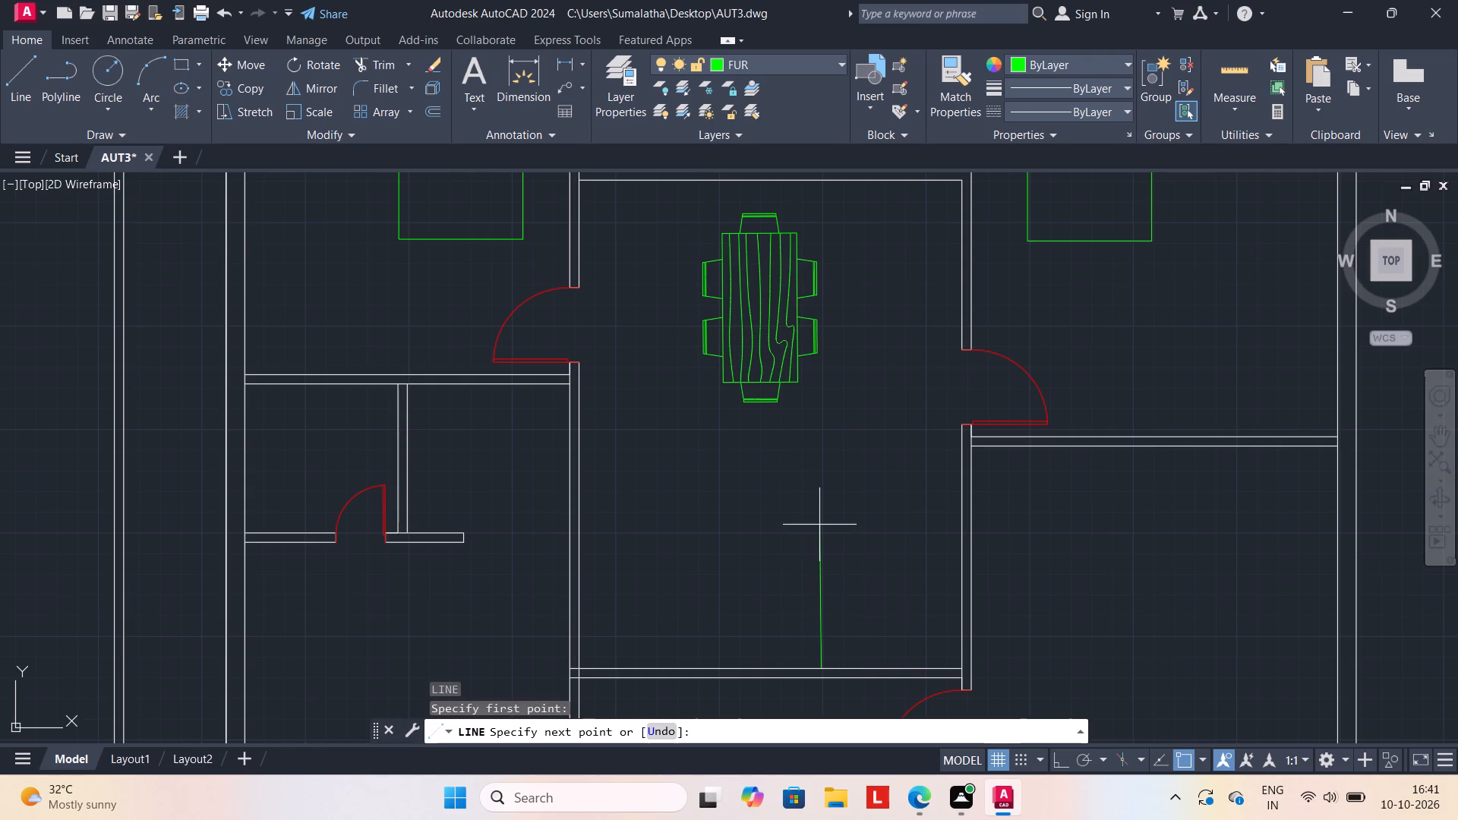
pyautogui.write("4'")
pyautogui.press('Return')
pyautogui.click(904, 567)
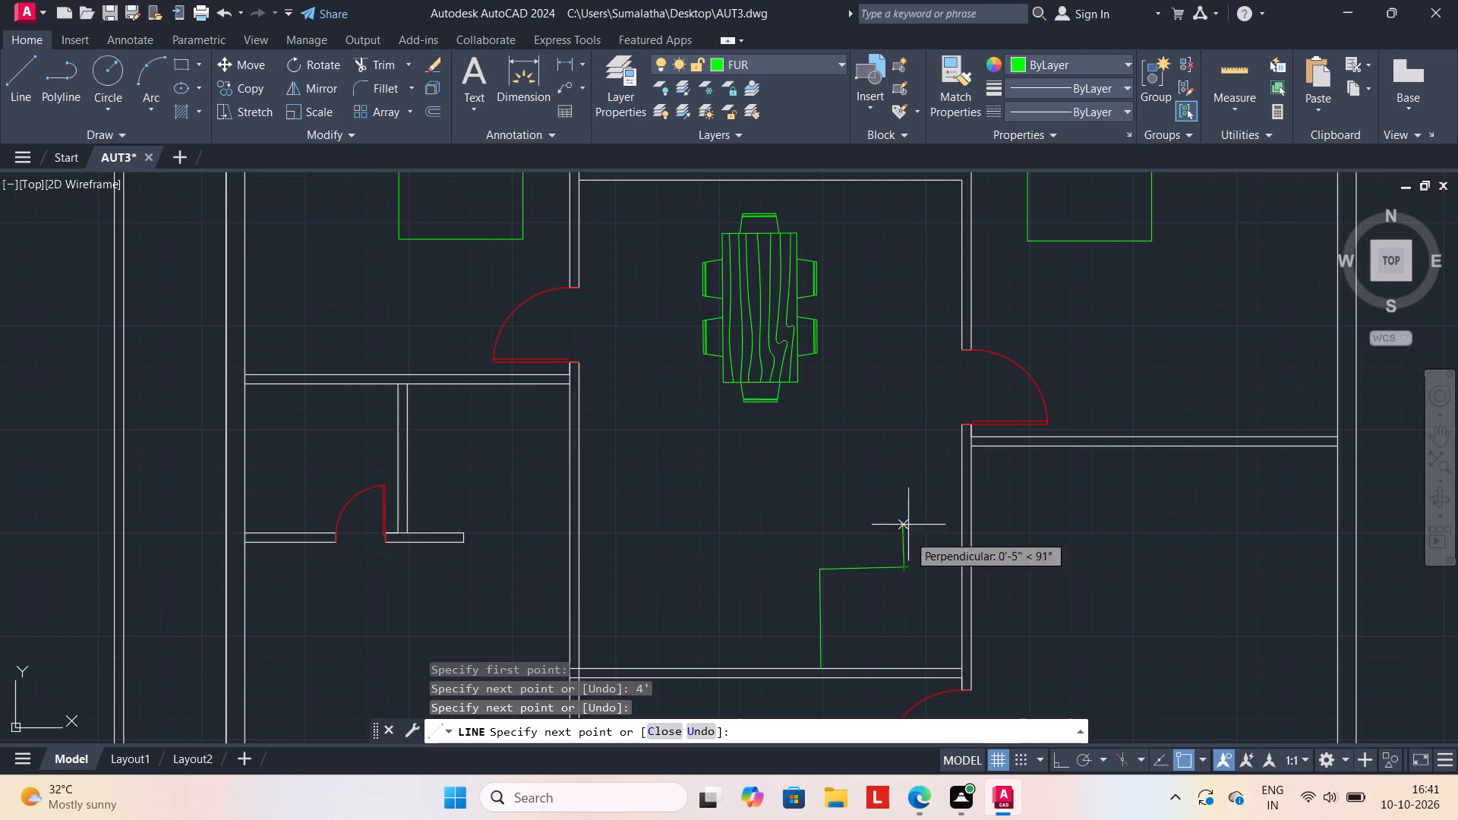
pyautogui.press('Escape')
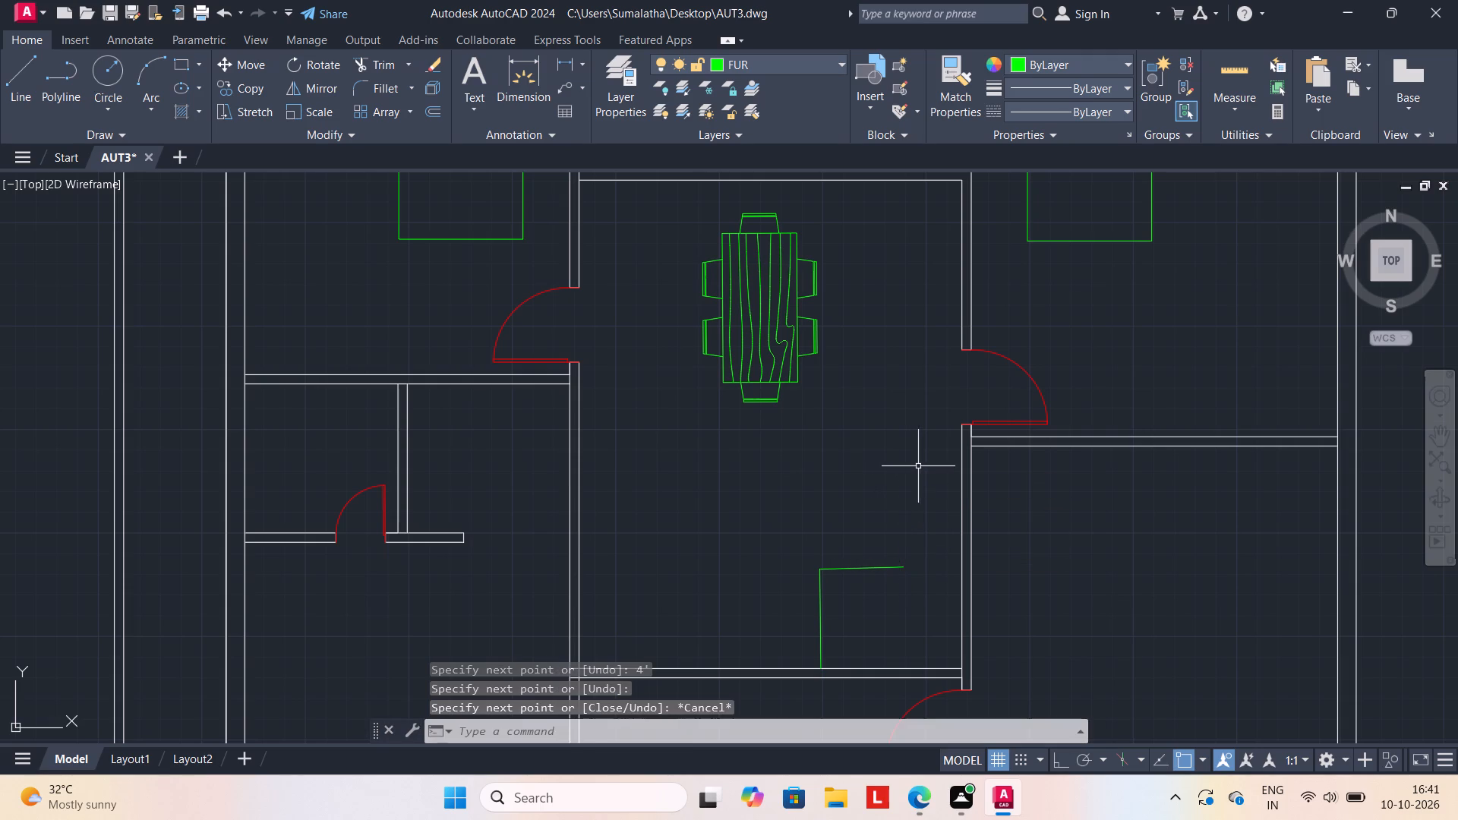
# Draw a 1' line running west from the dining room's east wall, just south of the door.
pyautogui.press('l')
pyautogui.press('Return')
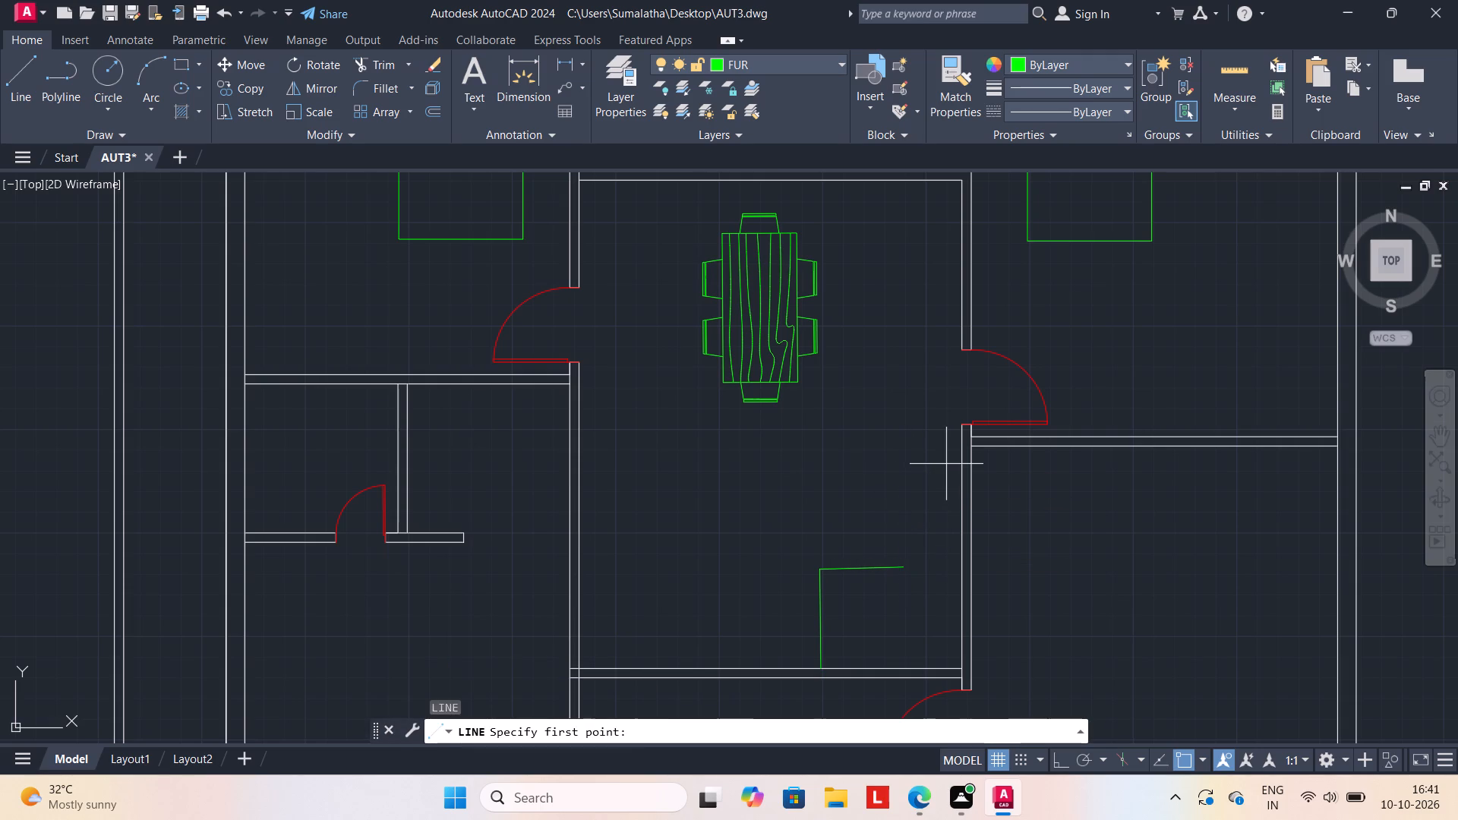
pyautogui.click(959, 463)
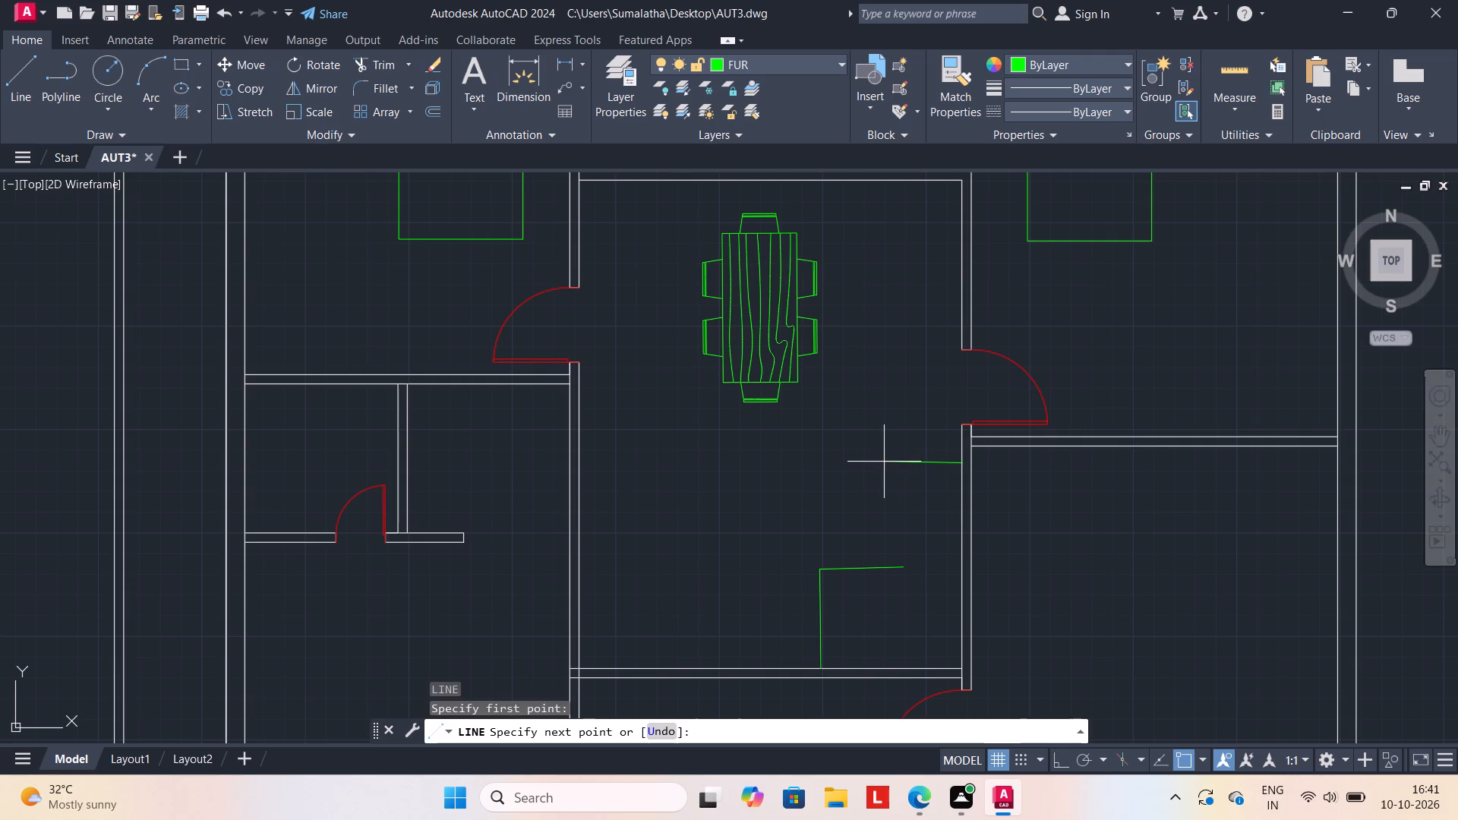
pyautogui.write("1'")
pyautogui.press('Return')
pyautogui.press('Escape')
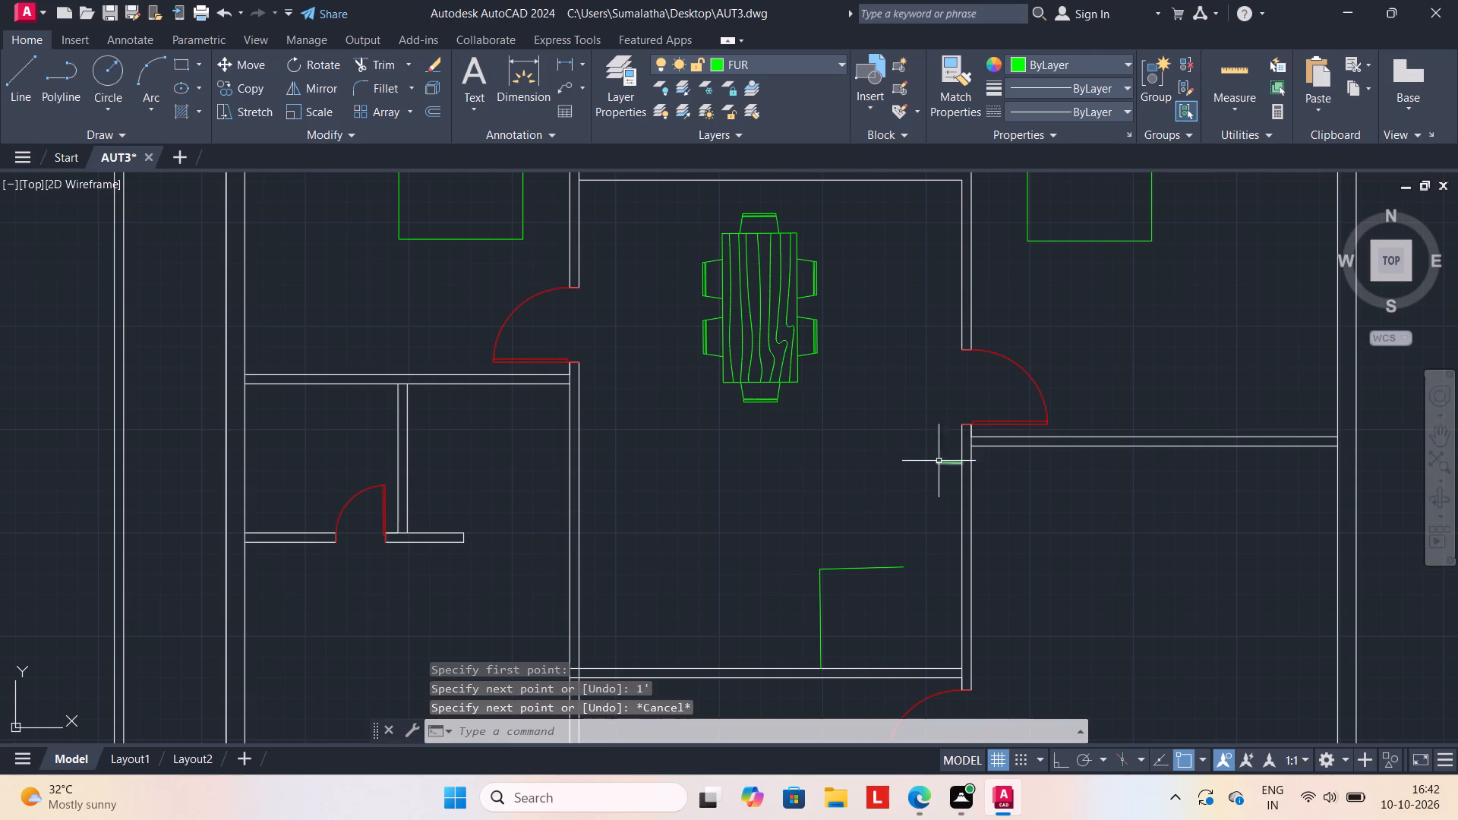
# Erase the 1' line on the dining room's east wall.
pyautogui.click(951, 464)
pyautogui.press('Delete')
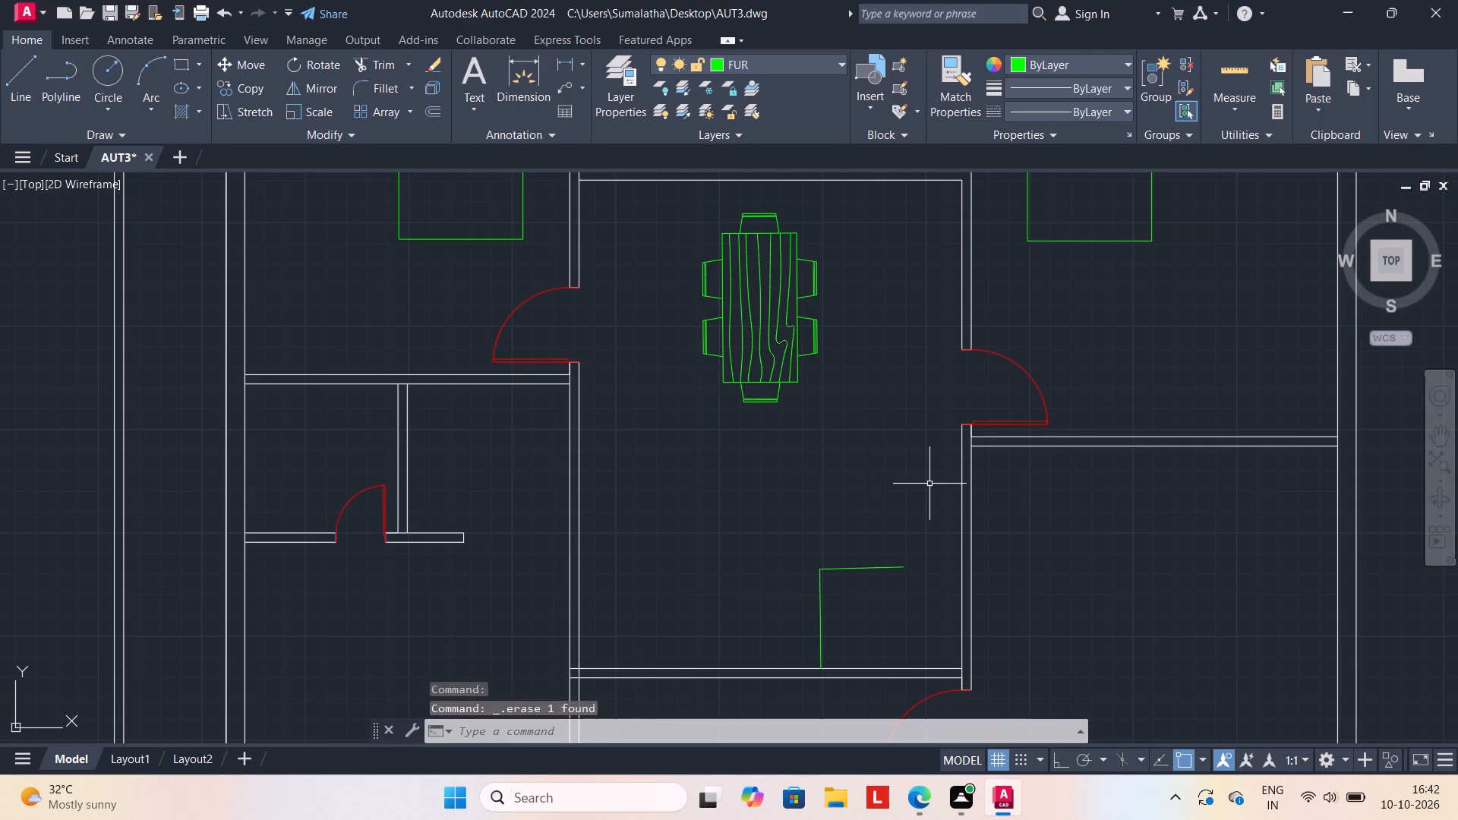
# Draw a 4' line west from the dining room's east wall below the door, continuing south to the short horizontal line.
pyautogui.press('l')
pyautogui.press('Return')
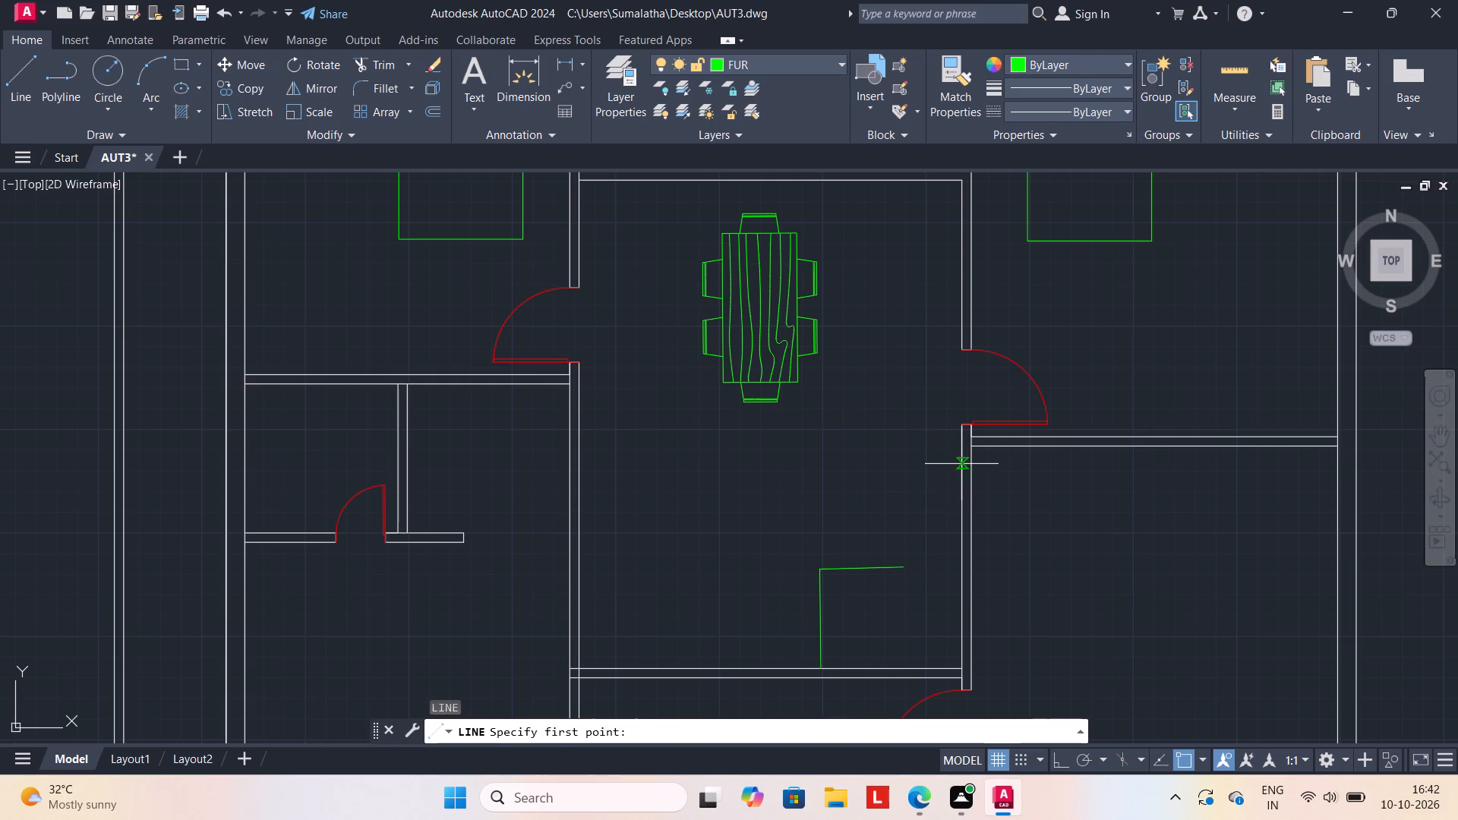
pyautogui.click(961, 464)
pyautogui.write("4'")
pyautogui.press('Return')
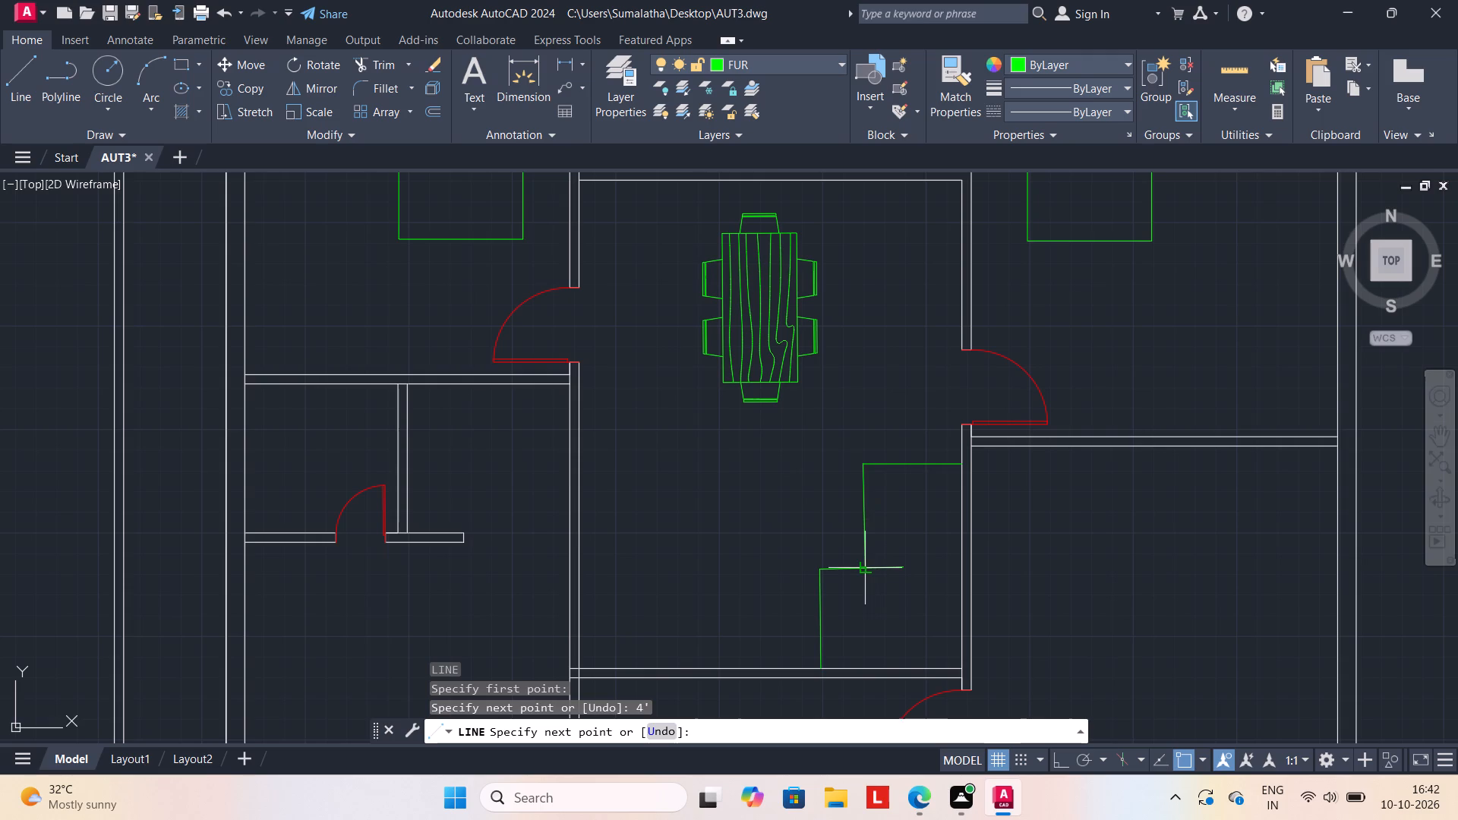
pyautogui.click(860, 566)
pyautogui.press('Escape')
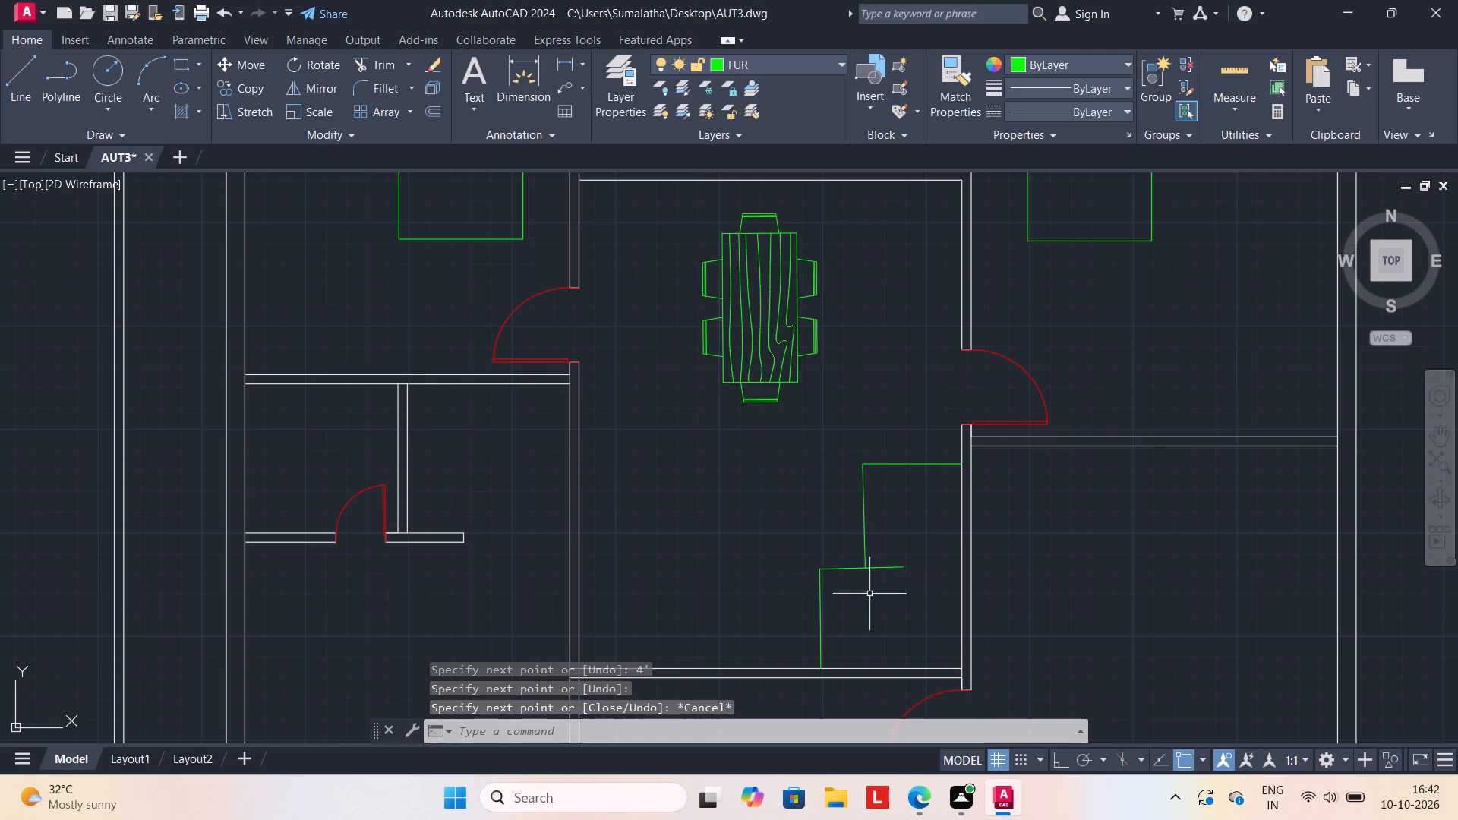
# Trim away the short horizontal line's eastern overhang and both vertical lines of the stepped outline.
pyautogui.press('r')
pyautogui.press('Escape')
pyautogui.write('TR')
pyautogui.press('Return')
pyautogui.moveTo(889, 562); pyautogui.dragTo(884, 585)
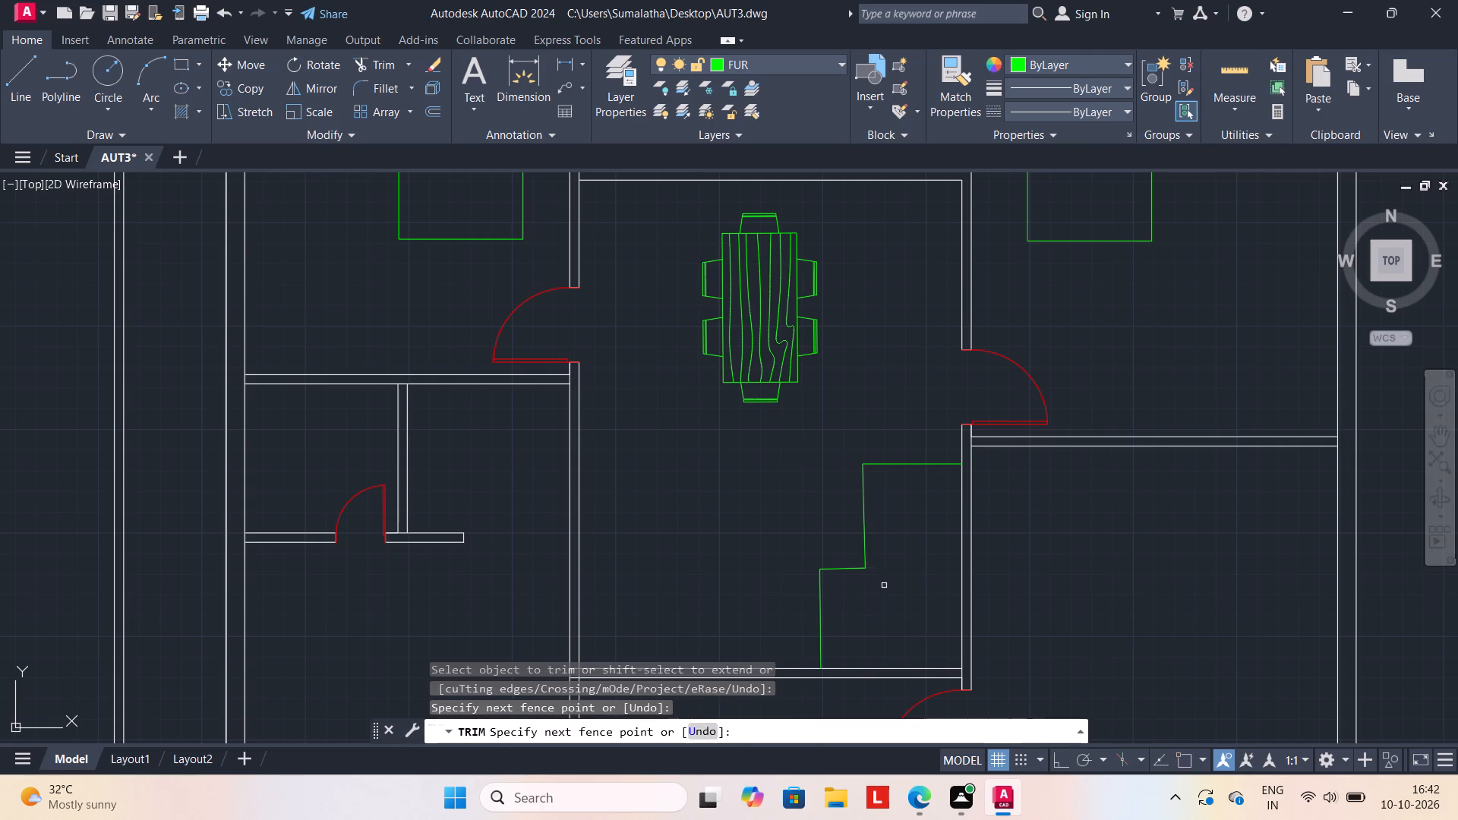
pyautogui.moveTo(836, 607); pyautogui.dragTo(797, 613)
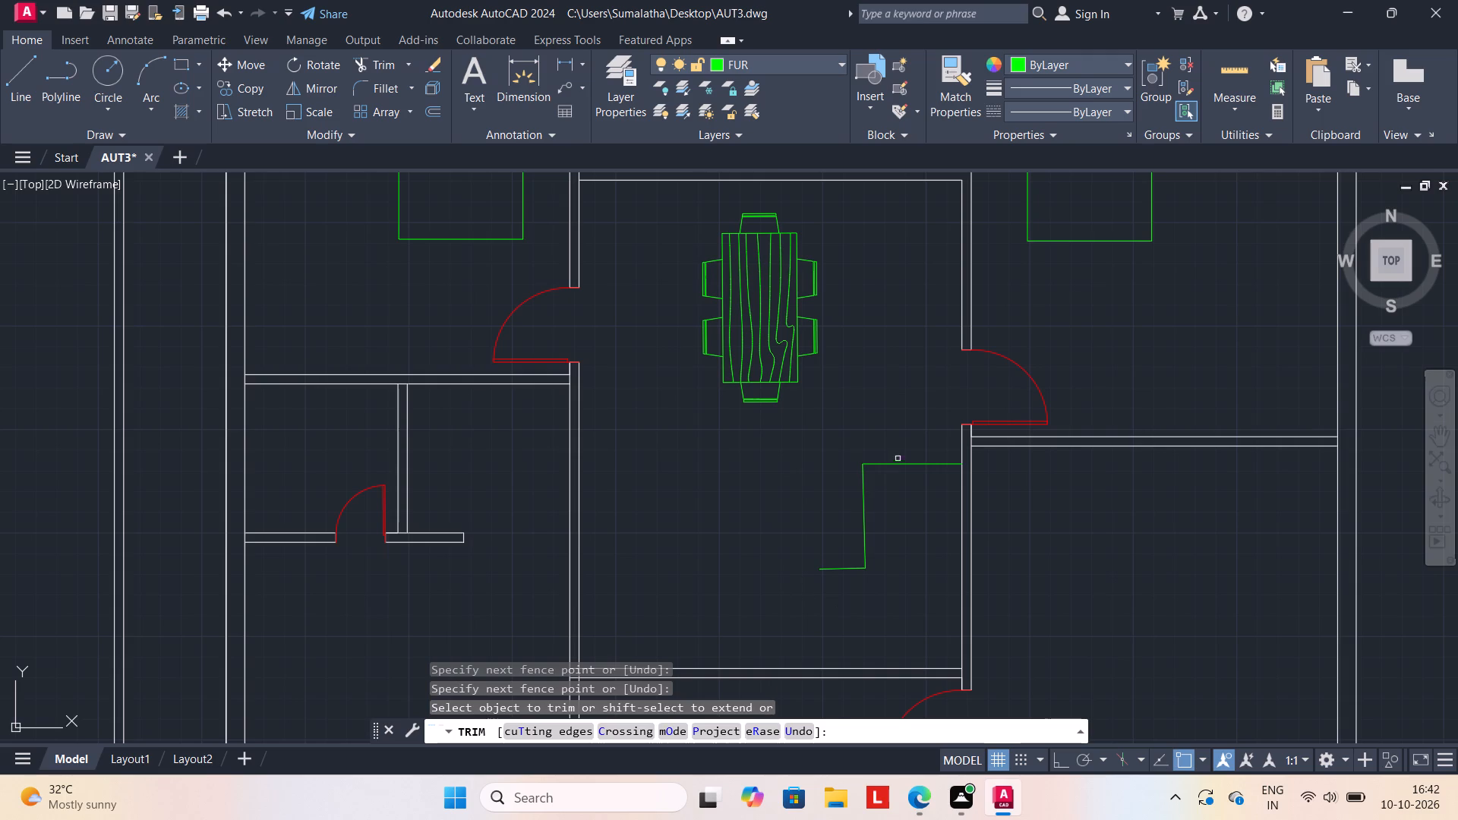
pyautogui.moveTo(847, 512); pyautogui.dragTo(886, 526)
pyautogui.press('Escape')
# Draw connected lines from the 4' line's west end: south to the short line's level, about 5'1" west, and south to the wall.
pyautogui.press('l')
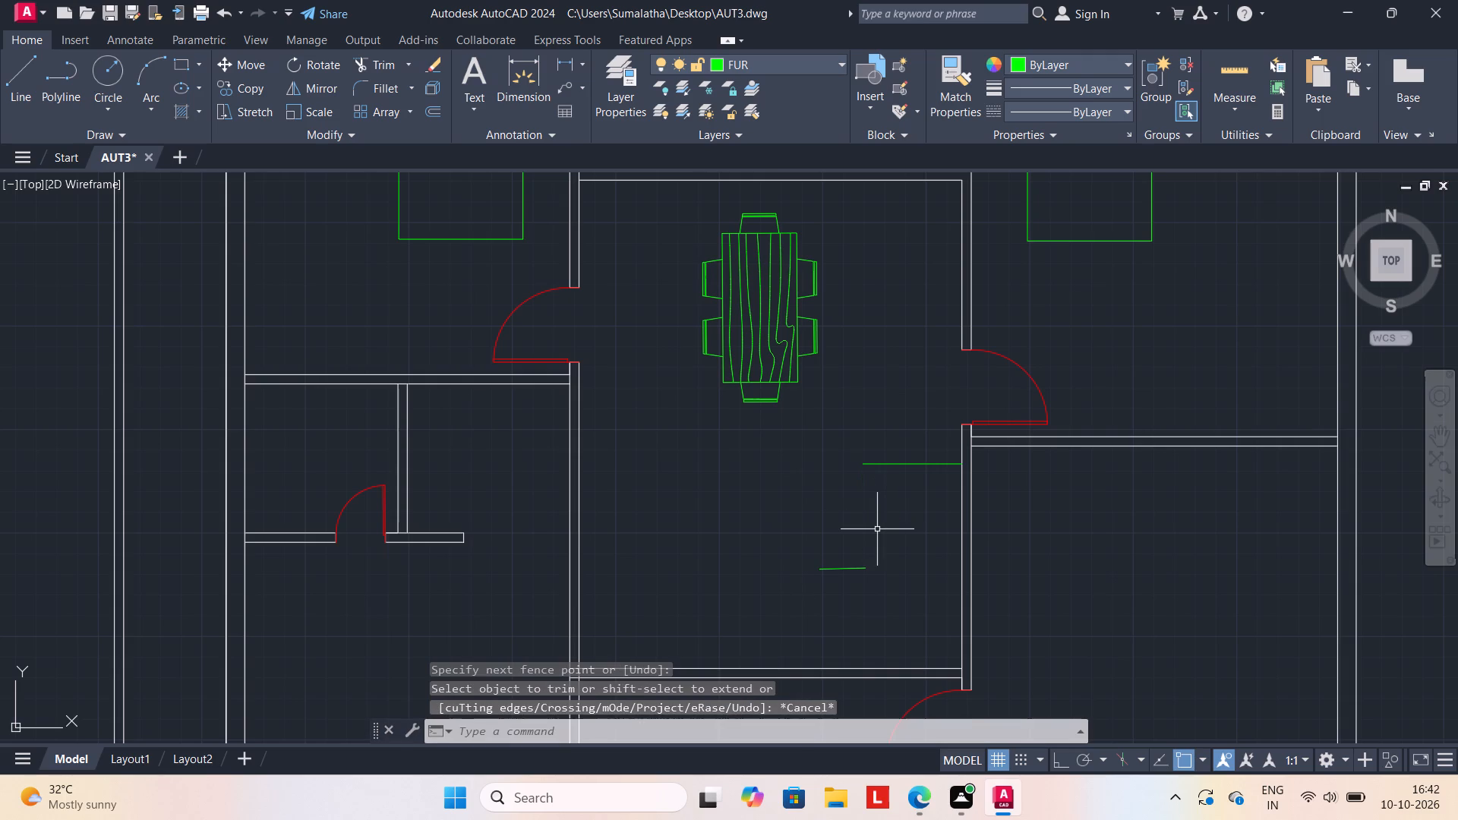
pyautogui.press('Return')
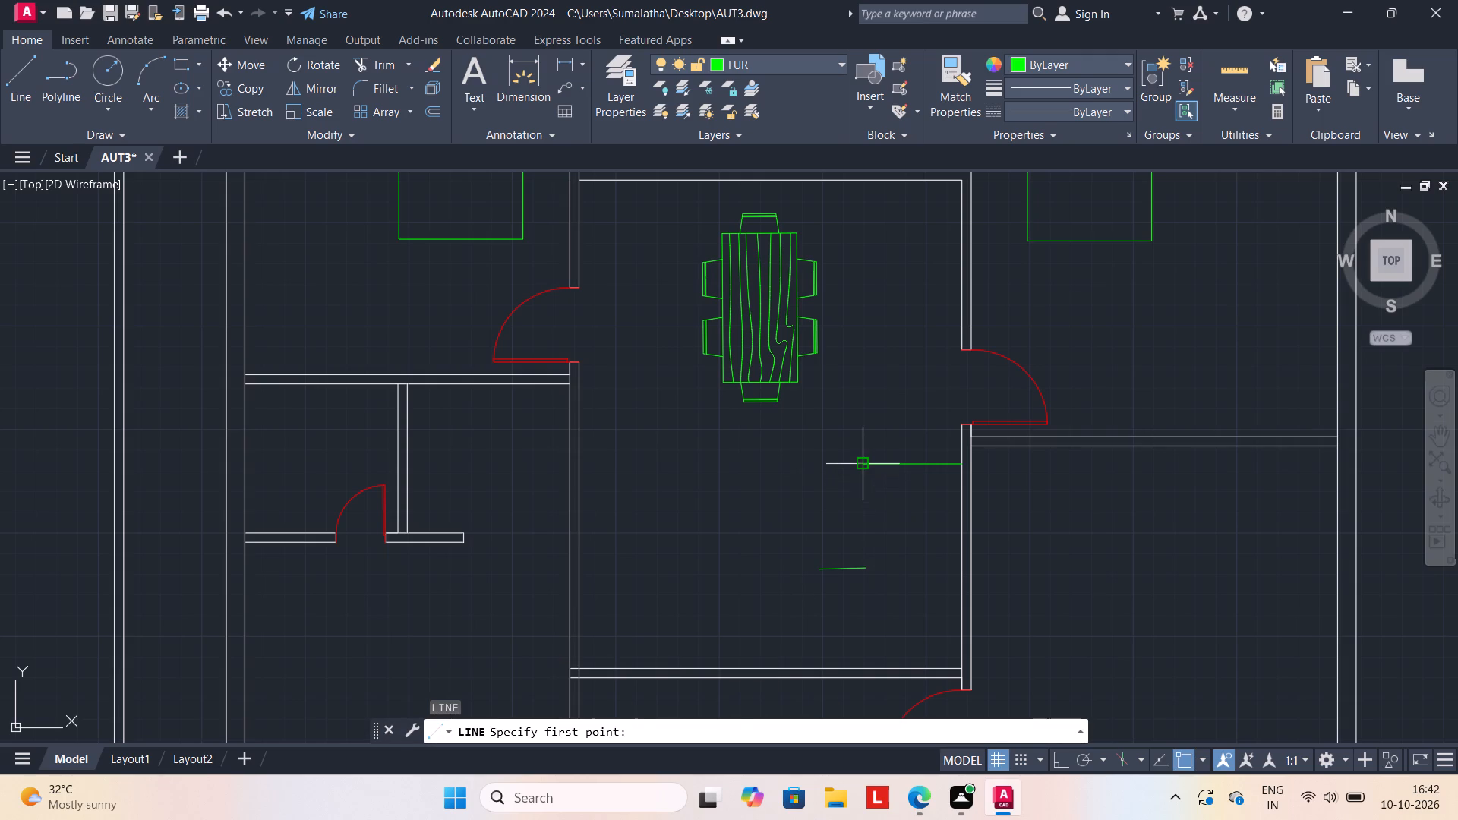
pyautogui.click(859, 459)
pyautogui.click(859, 567)
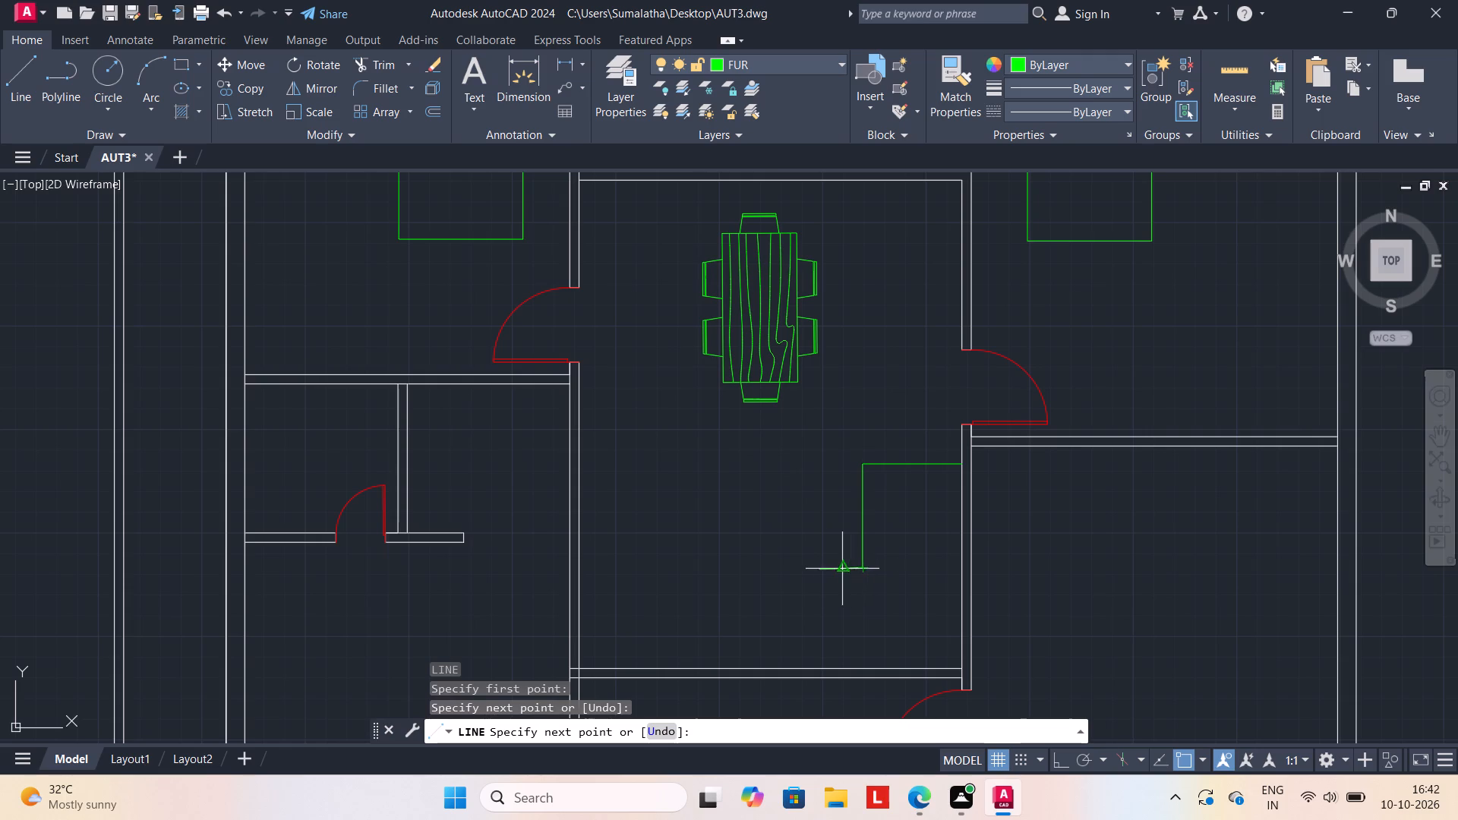
pyautogui.click(735, 561)
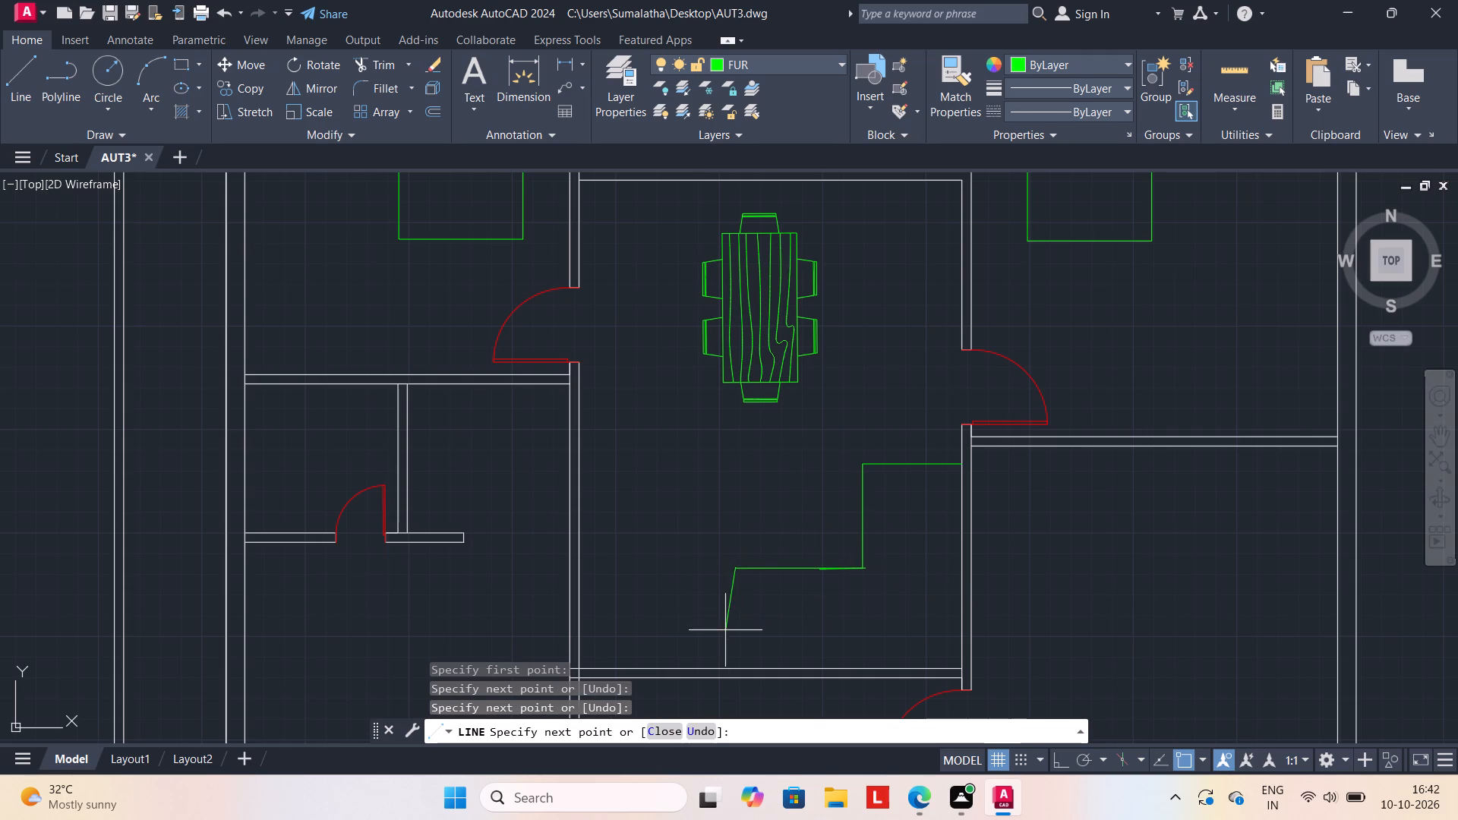
pyautogui.click(737, 667)
pyautogui.press('Escape')
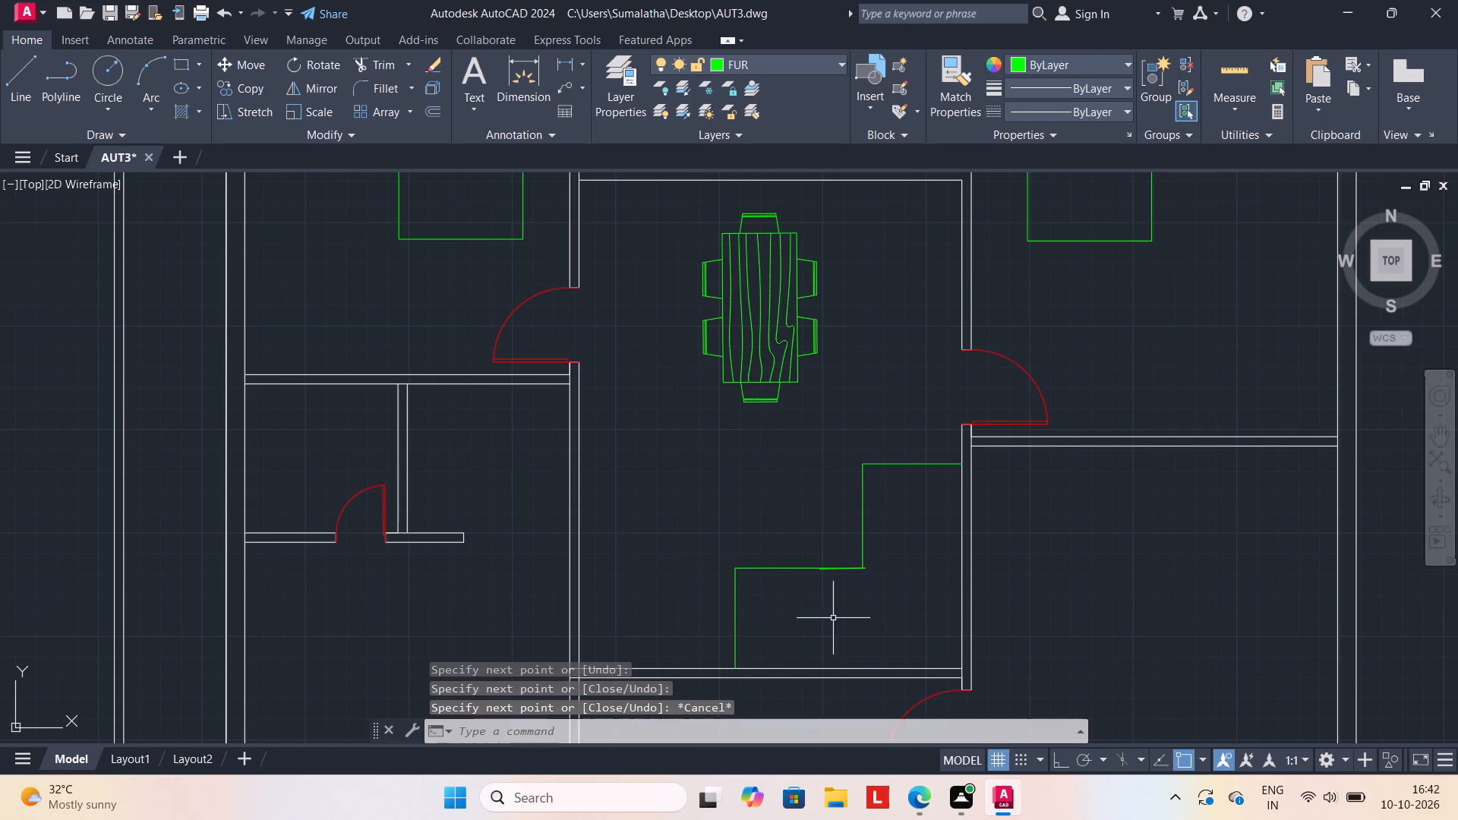
# Erase the leftover short slanted line overlapping the stepped outline's lower horizontal edge.
pyautogui.scroll(3, 837, 614)
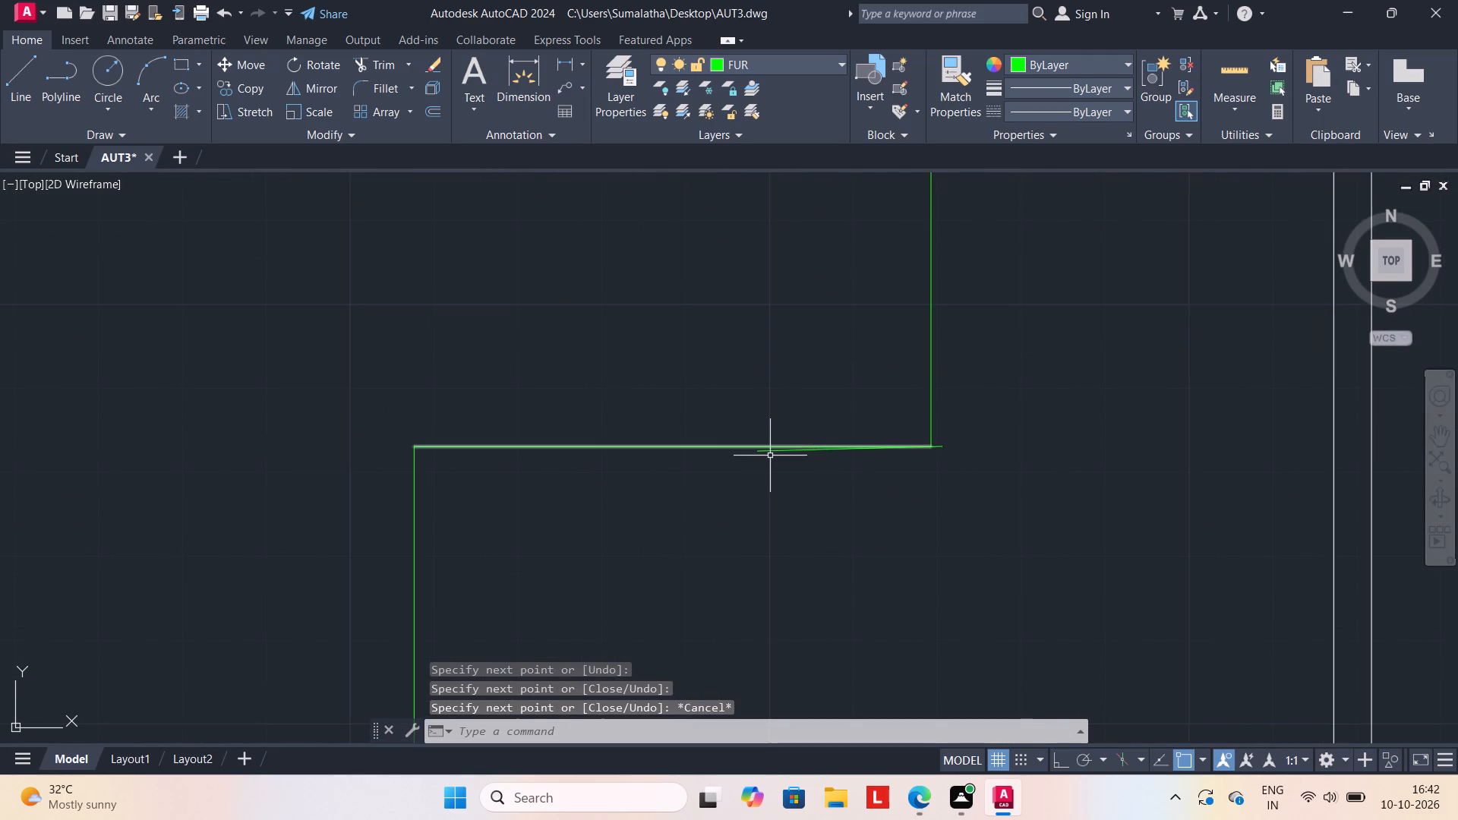
pyautogui.click(770, 453)
pyautogui.press('Delete')
# Offset the stepped outline's west edge eastward five times at 1' spacing to form the lower stair treads.
pyautogui.scroll(-4, 796, 541)
pyautogui.moveTo(792, 547); pyautogui.dragTo(797, 505, button='middle')
pyautogui.press('Escape')
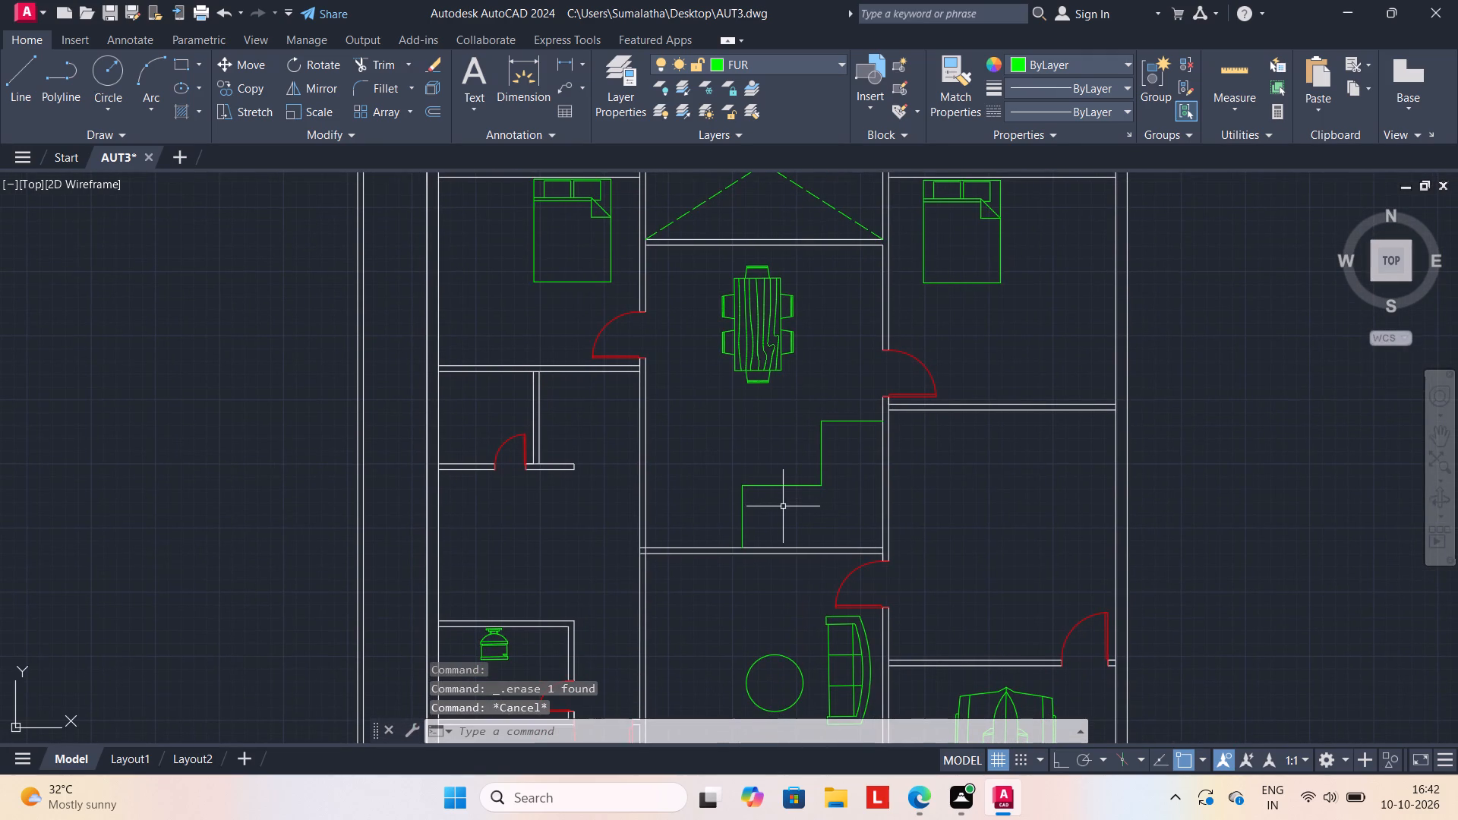
pyautogui.press('o')
pyautogui.press('Return')
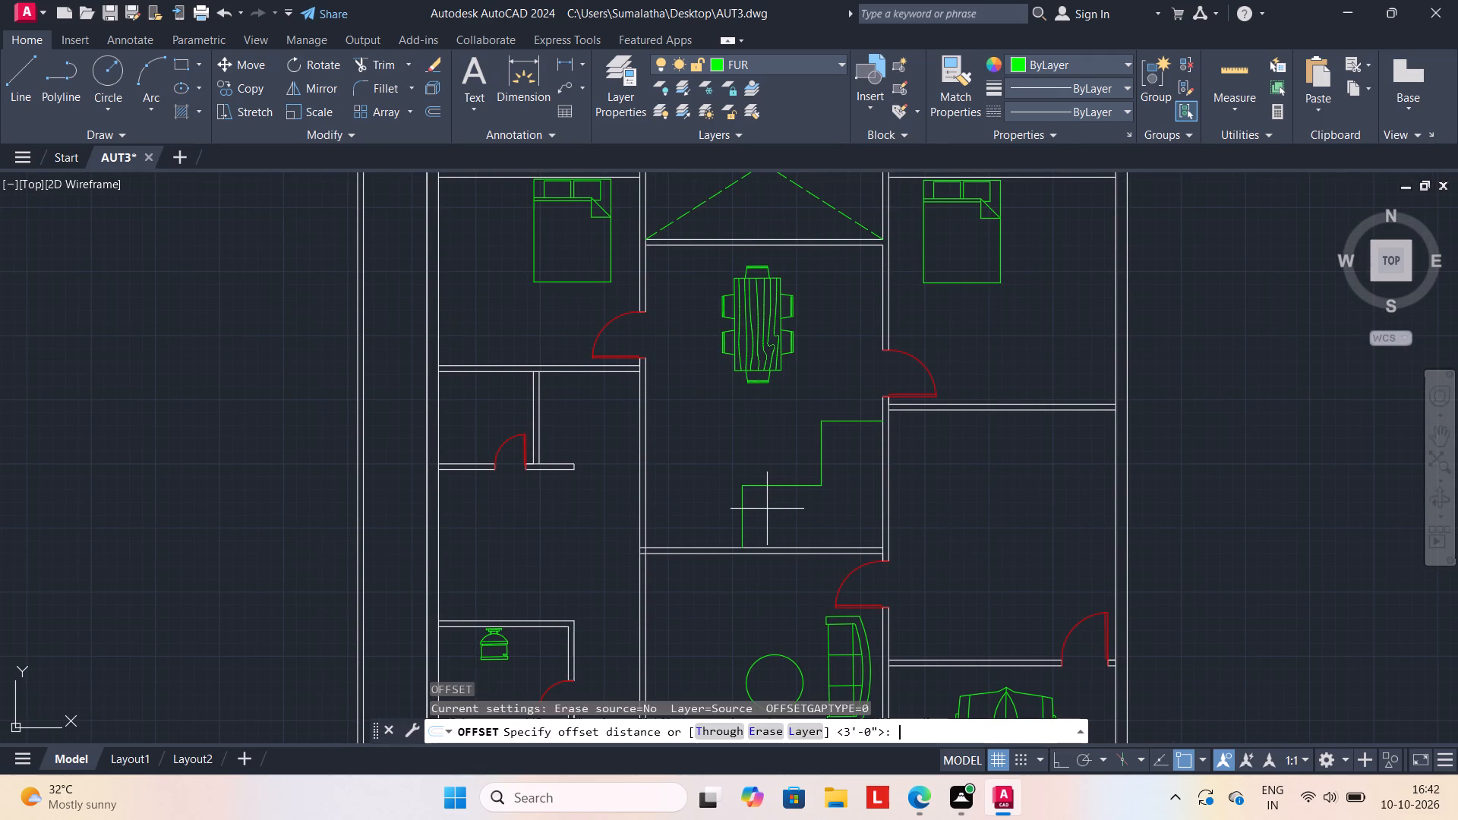
pyautogui.write("1'")
pyautogui.press('Return')
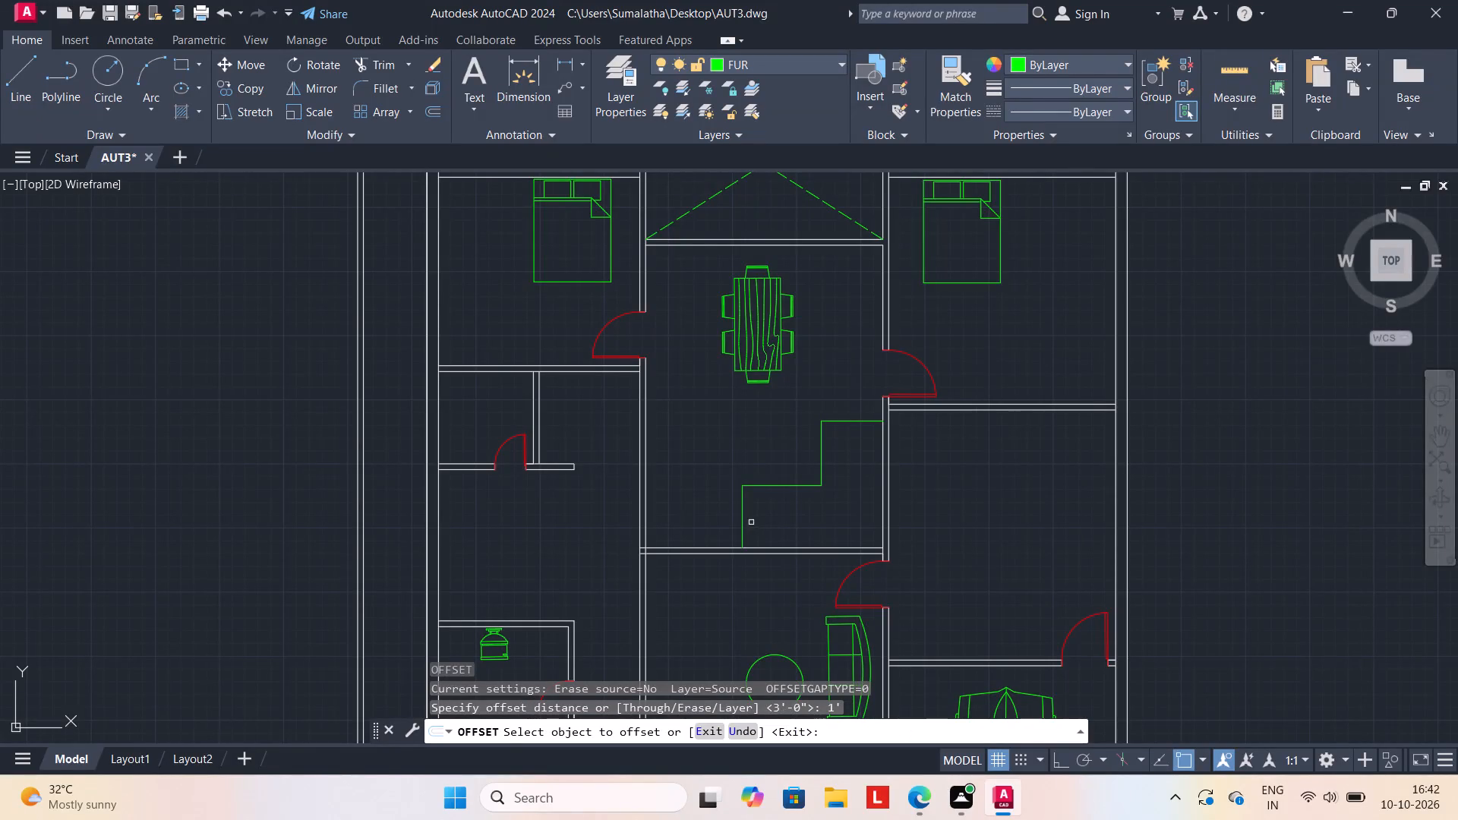
pyautogui.moveTo(744, 525); pyautogui.dragTo(753, 525)
pyautogui.click(759, 525)
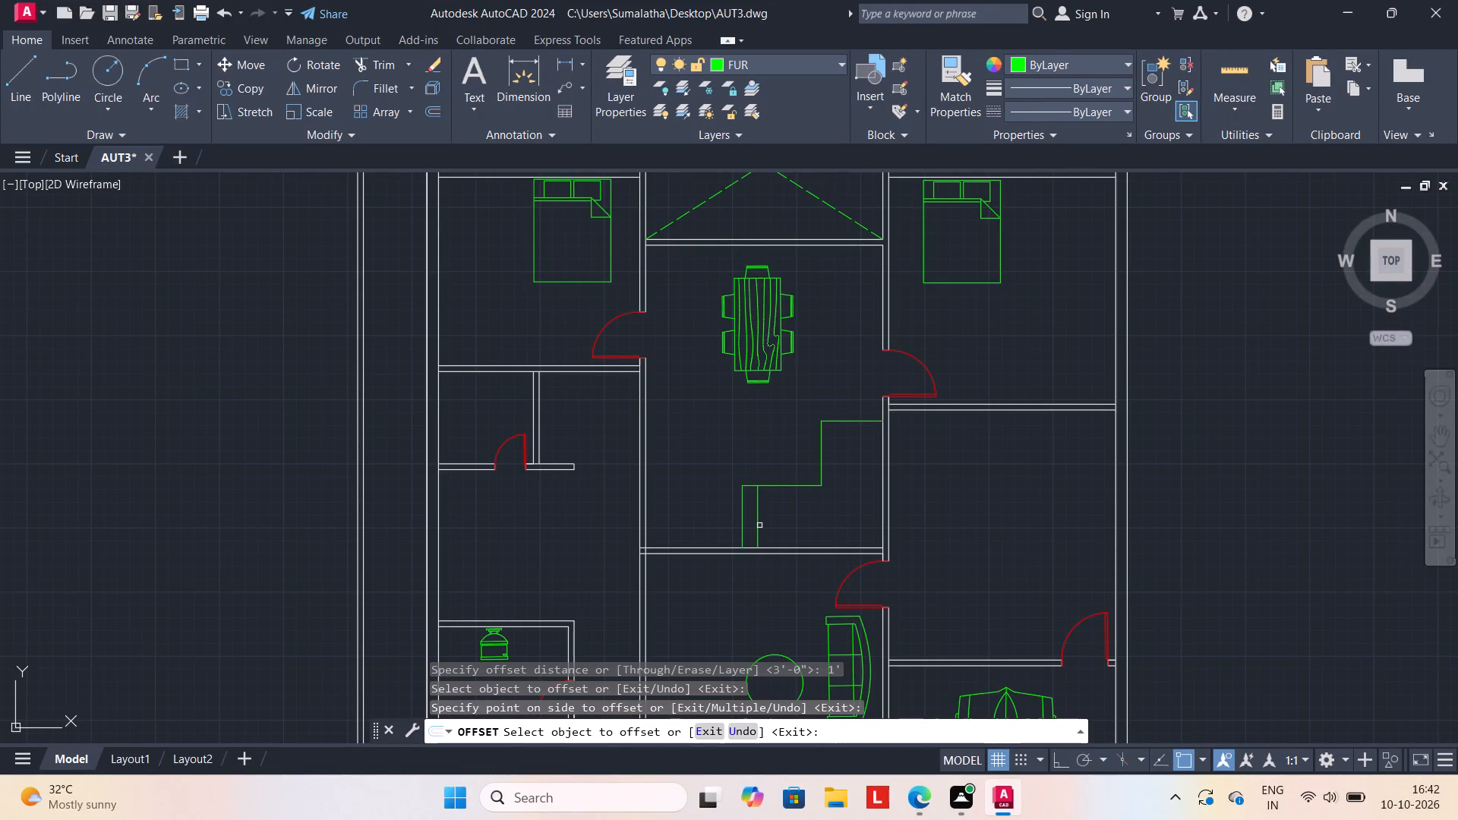
pyautogui.click(759, 525)
pyautogui.moveTo(759, 528); pyautogui.dragTo(775, 528)
pyautogui.click(788, 528)
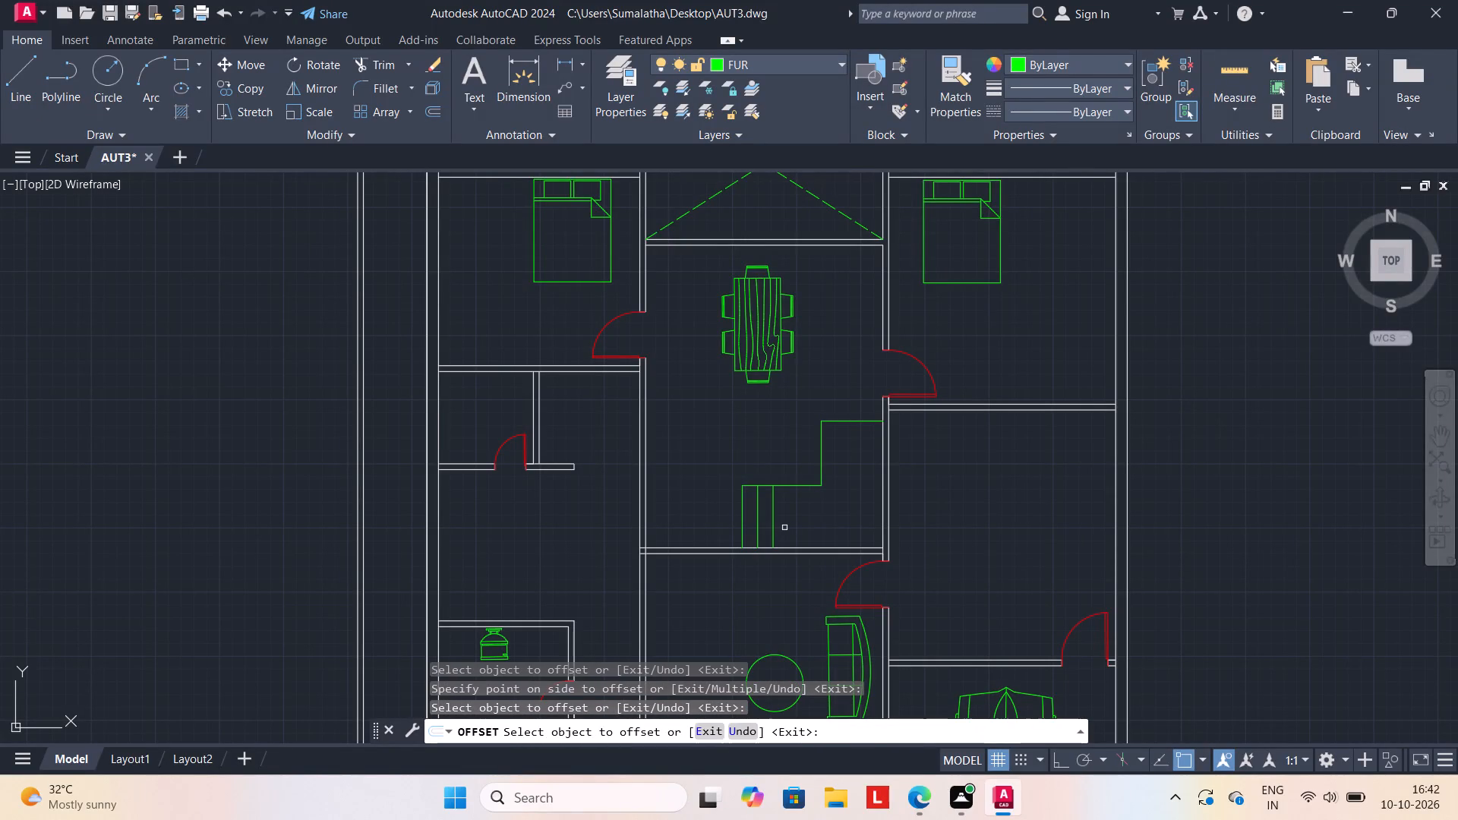
pyautogui.moveTo(775, 534); pyautogui.dragTo(798, 534)
pyautogui.click(798, 534)
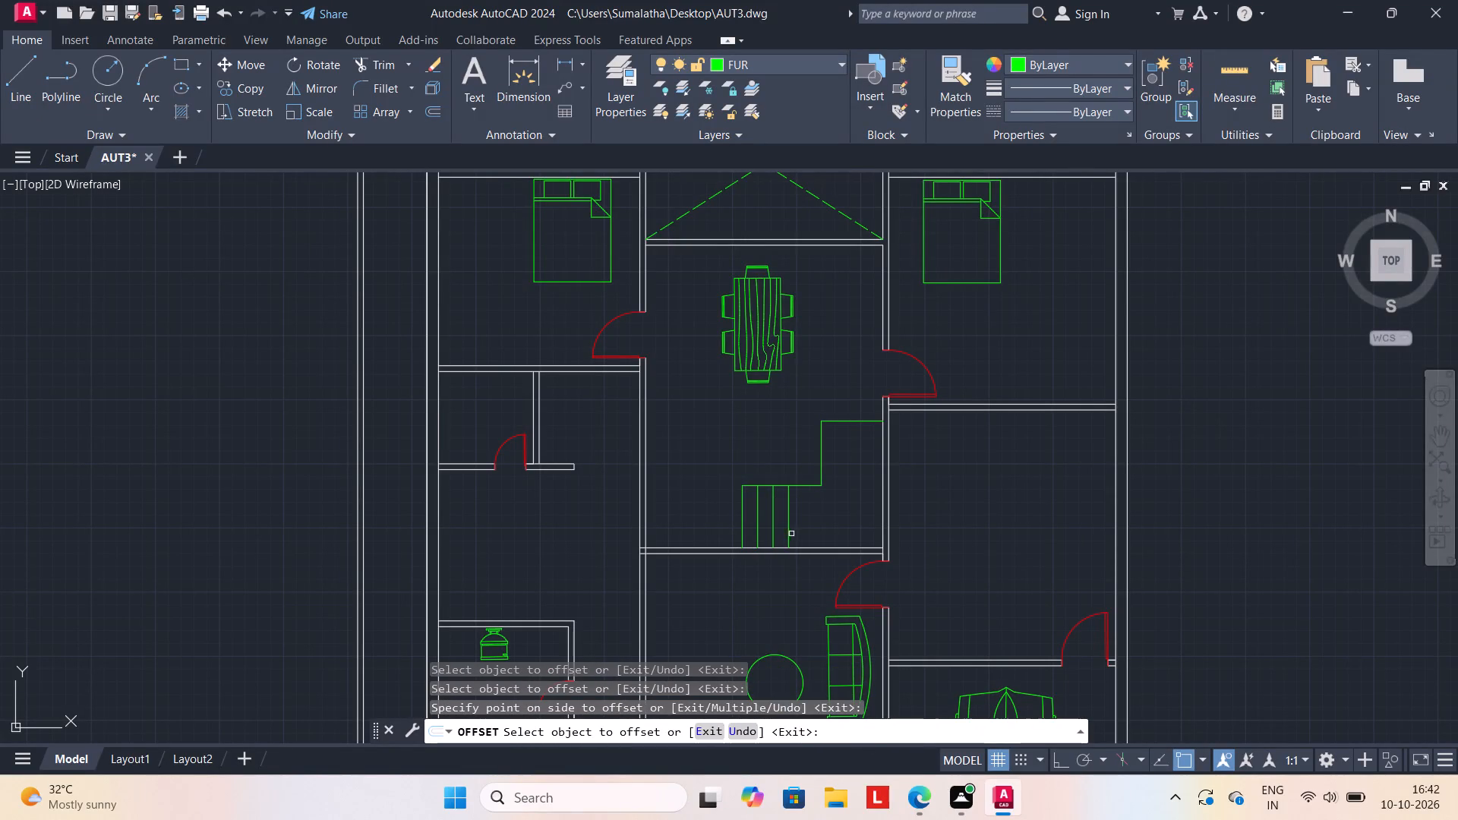
pyautogui.moveTo(791, 534); pyautogui.dragTo(800, 532)
pyautogui.click(807, 532)
pyautogui.click(807, 532)
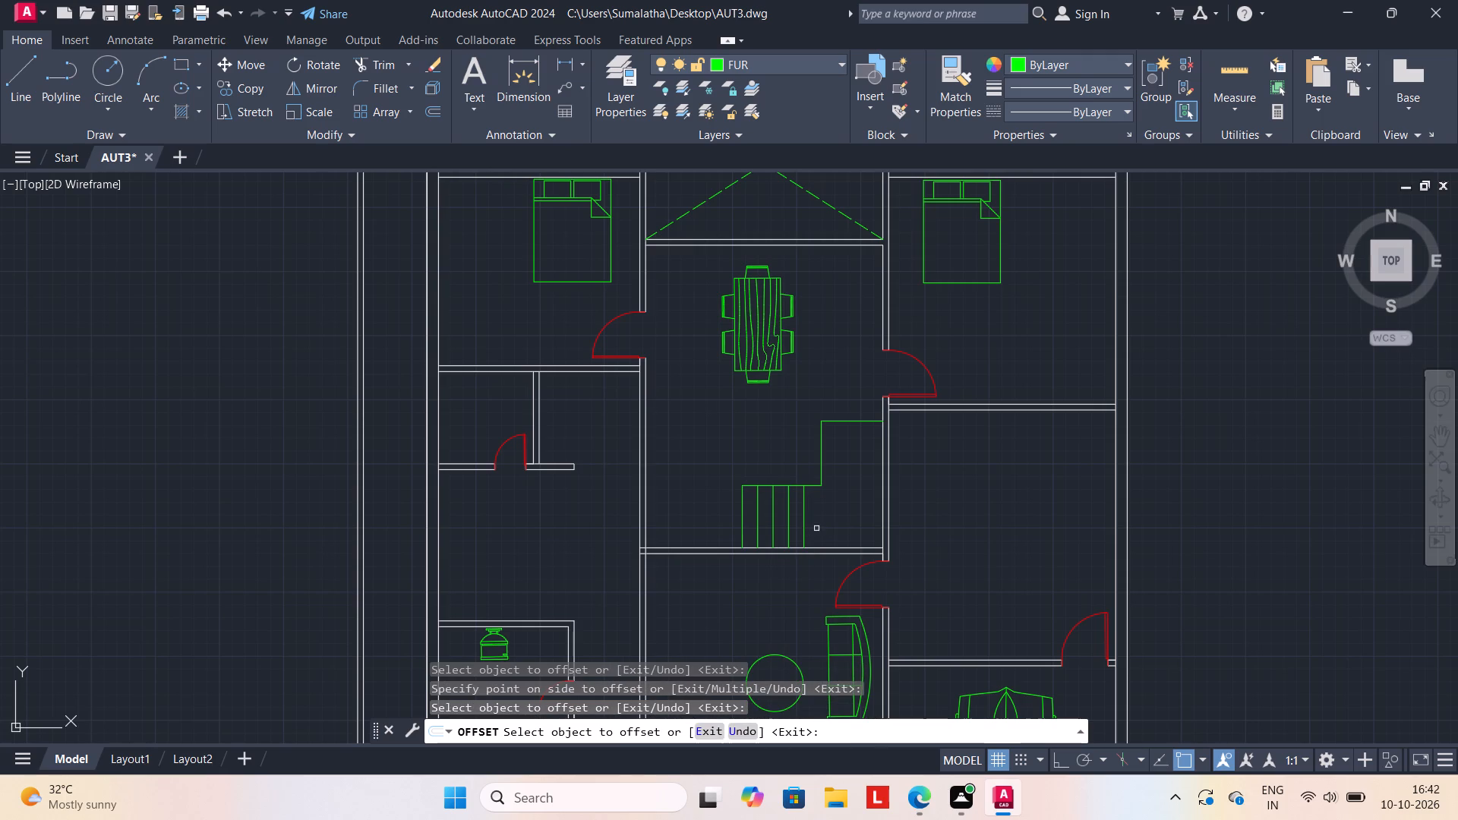
pyautogui.moveTo(802, 528); pyautogui.dragTo(816, 528)
pyautogui.click(827, 528)
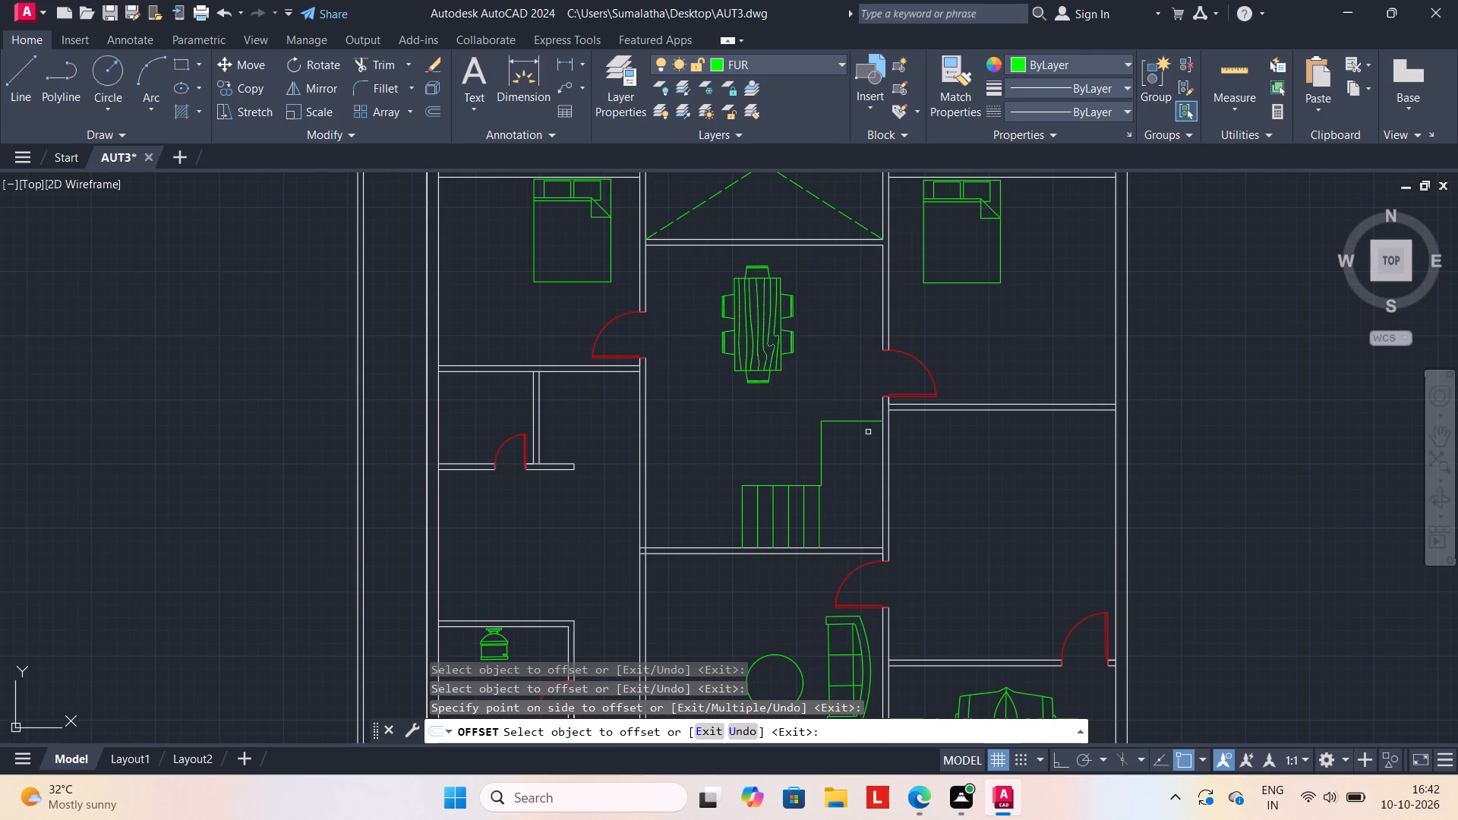
# Offset the stepped outline's 4' north edge southward four times at 1' spacing to form the upper stair treads.
pyautogui.click(854, 421)
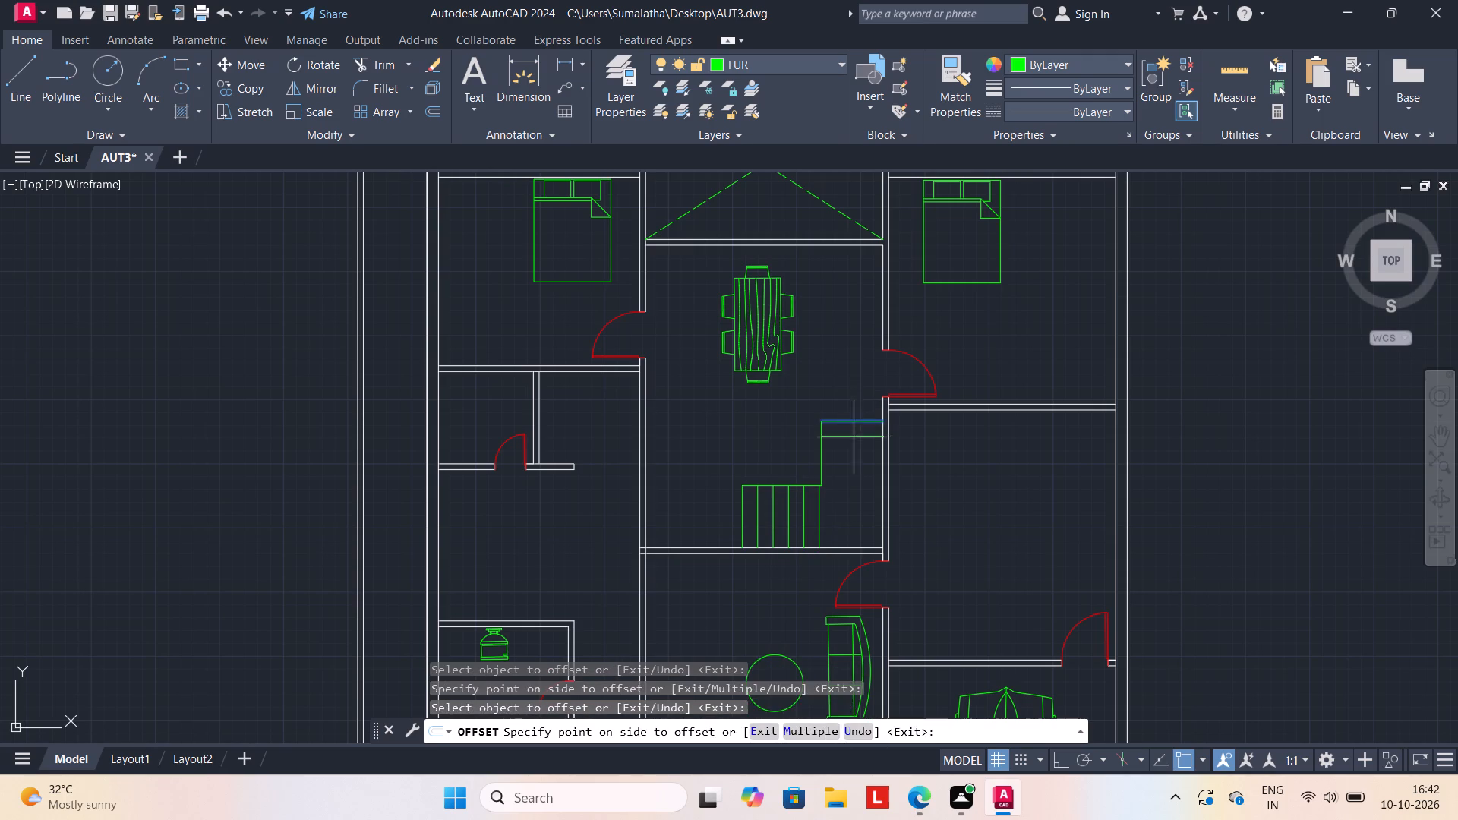
pyautogui.click(854, 438)
pyautogui.moveTo(854, 438); pyautogui.dragTo(854, 460)
pyautogui.click(854, 468)
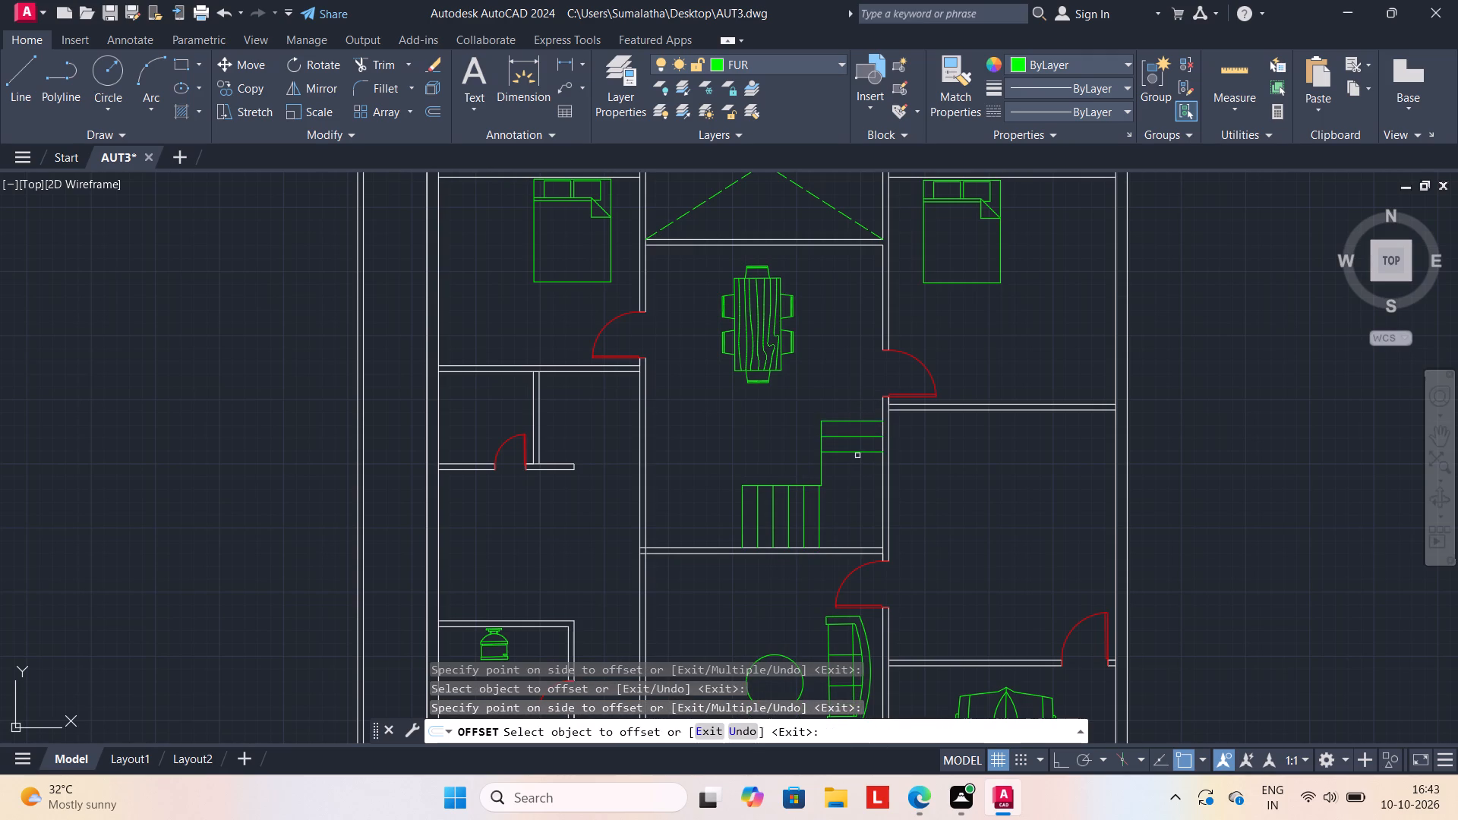
pyautogui.moveTo(857, 454); pyautogui.dragTo(857, 463)
pyautogui.click(857, 471)
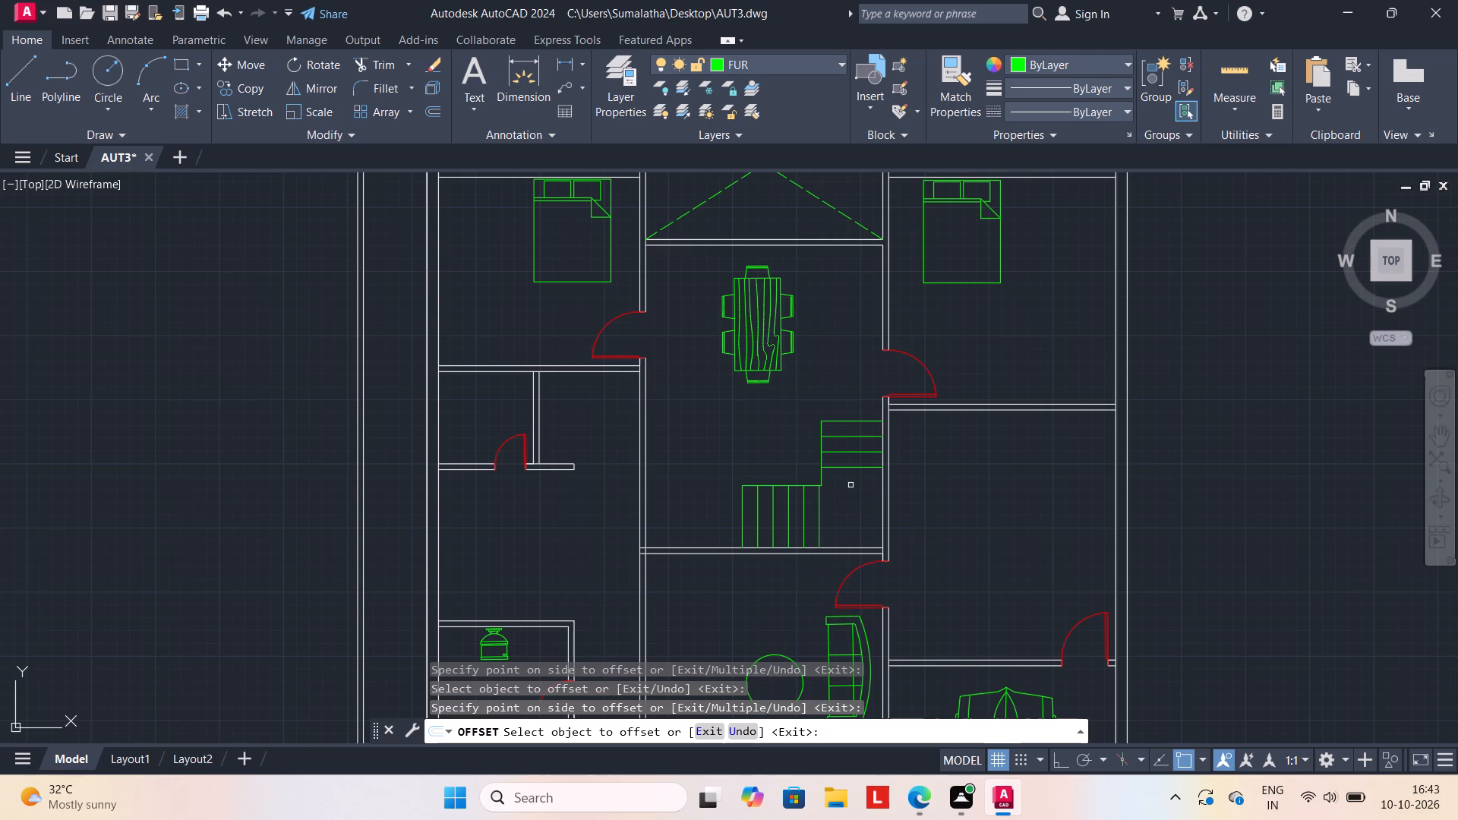
pyautogui.moveTo(855, 468); pyautogui.dragTo(855, 475)
pyautogui.click(855, 478)
# Draw the stair's centre line from the lower flight's west edge east to mid-landing and north to the upper flight's north edge.
pyautogui.press('Escape')
pyautogui.press('Escape')
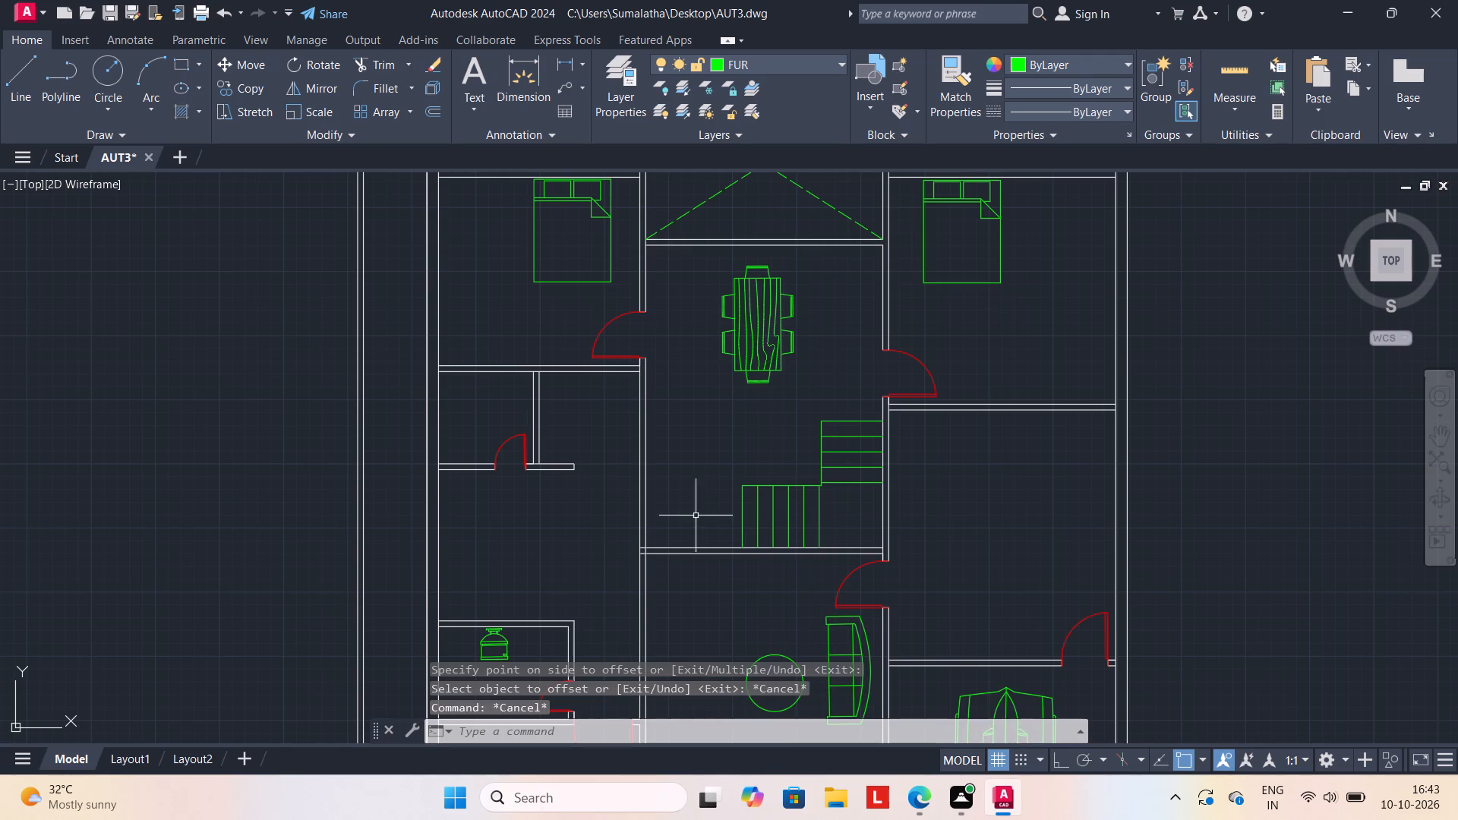
pyautogui.press('l')
pyautogui.press('Return')
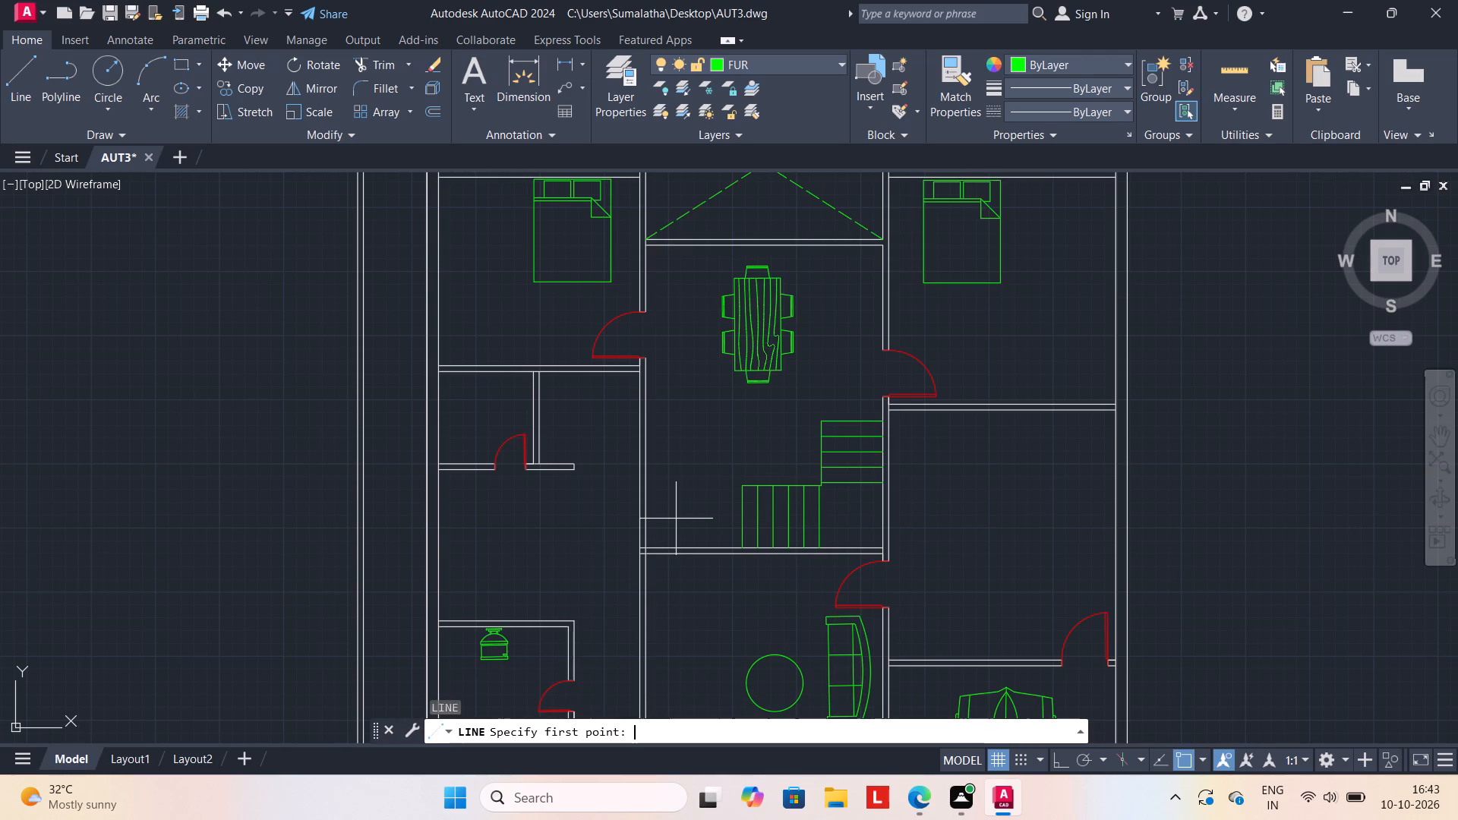
pyautogui.moveTo(737, 524); pyautogui.dragTo(744, 524)
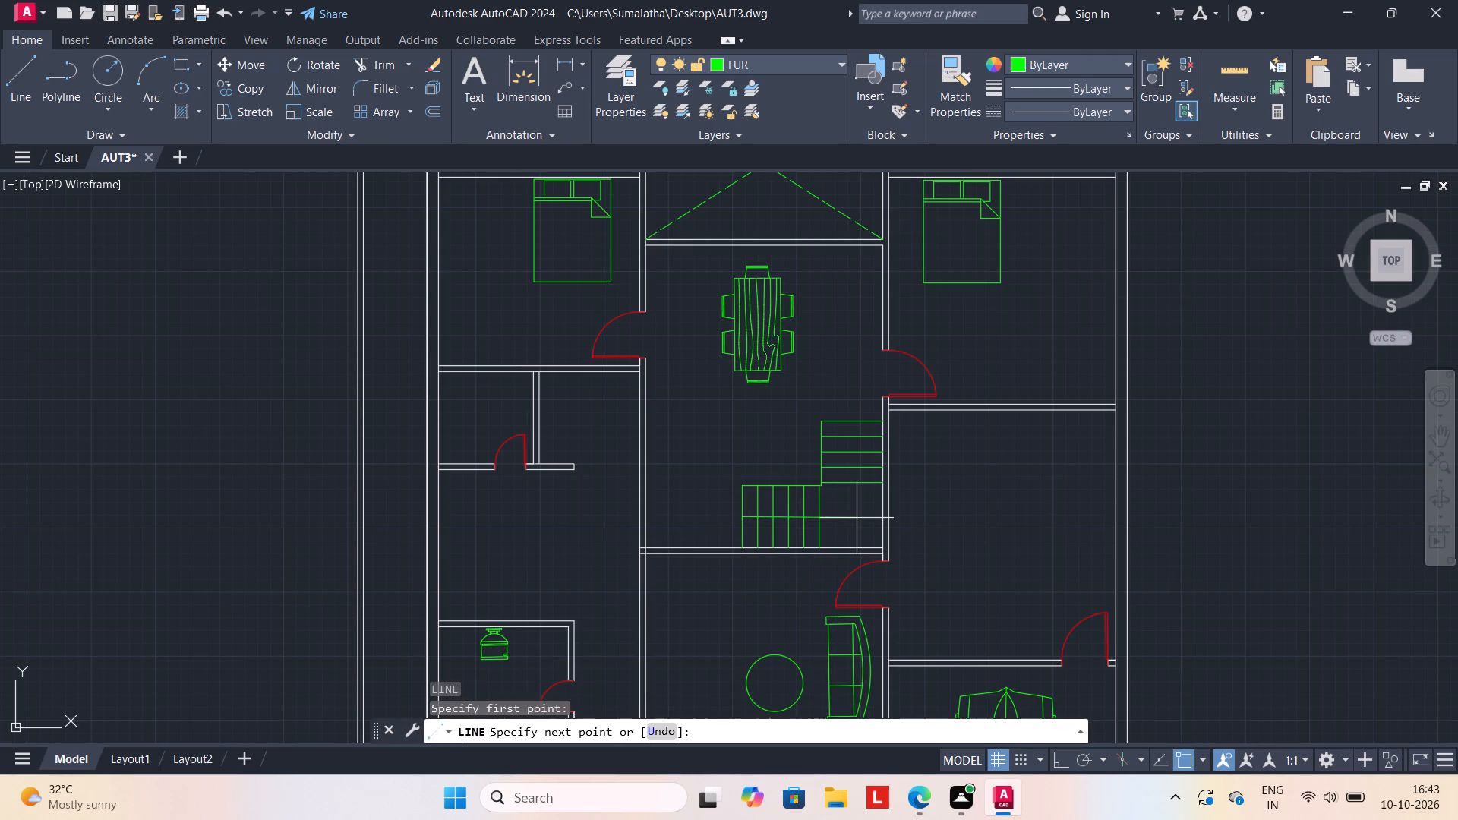
pyautogui.click(854, 517)
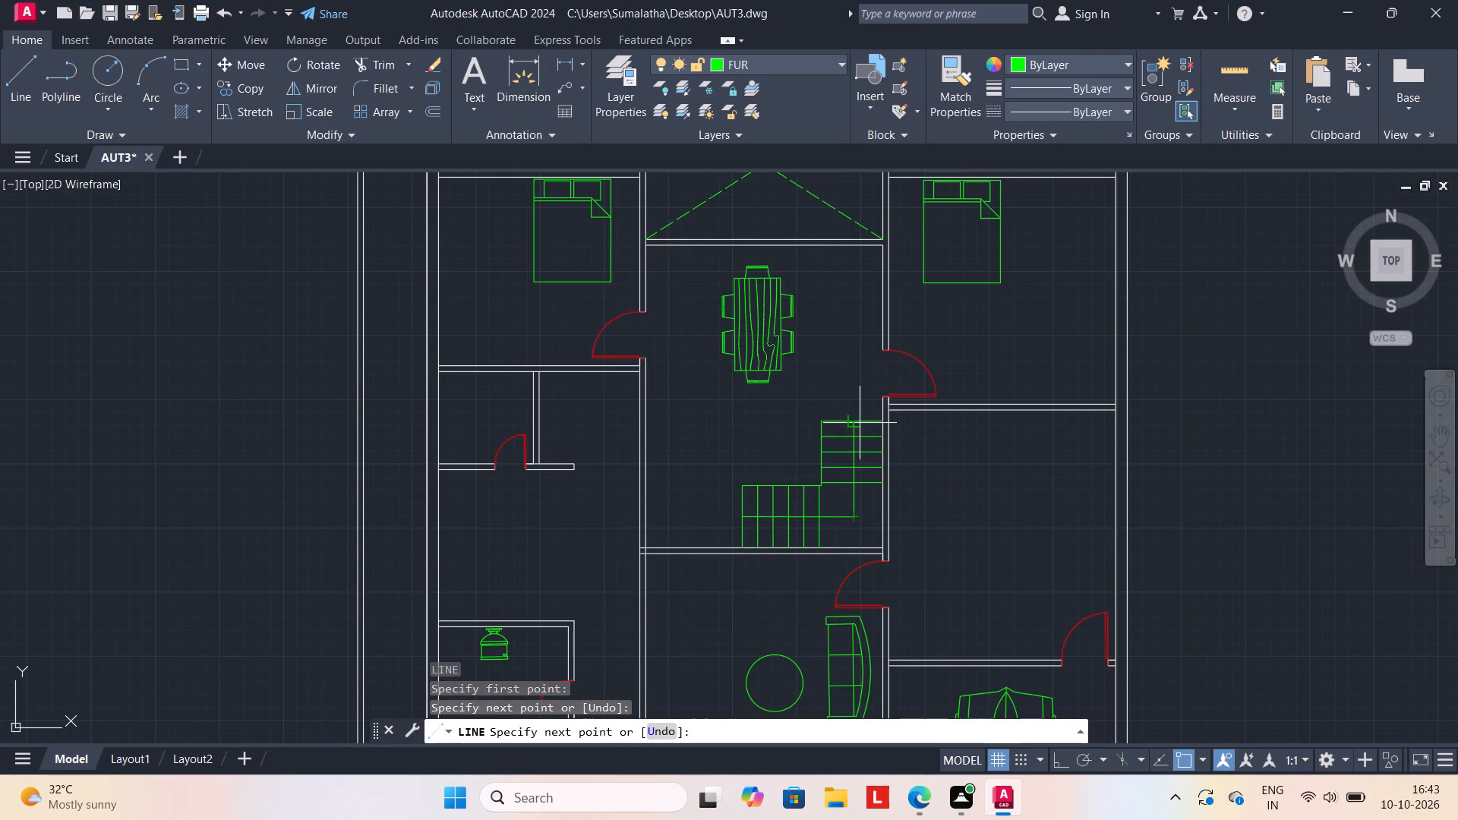
pyautogui.click(859, 422)
pyautogui.press('Escape')
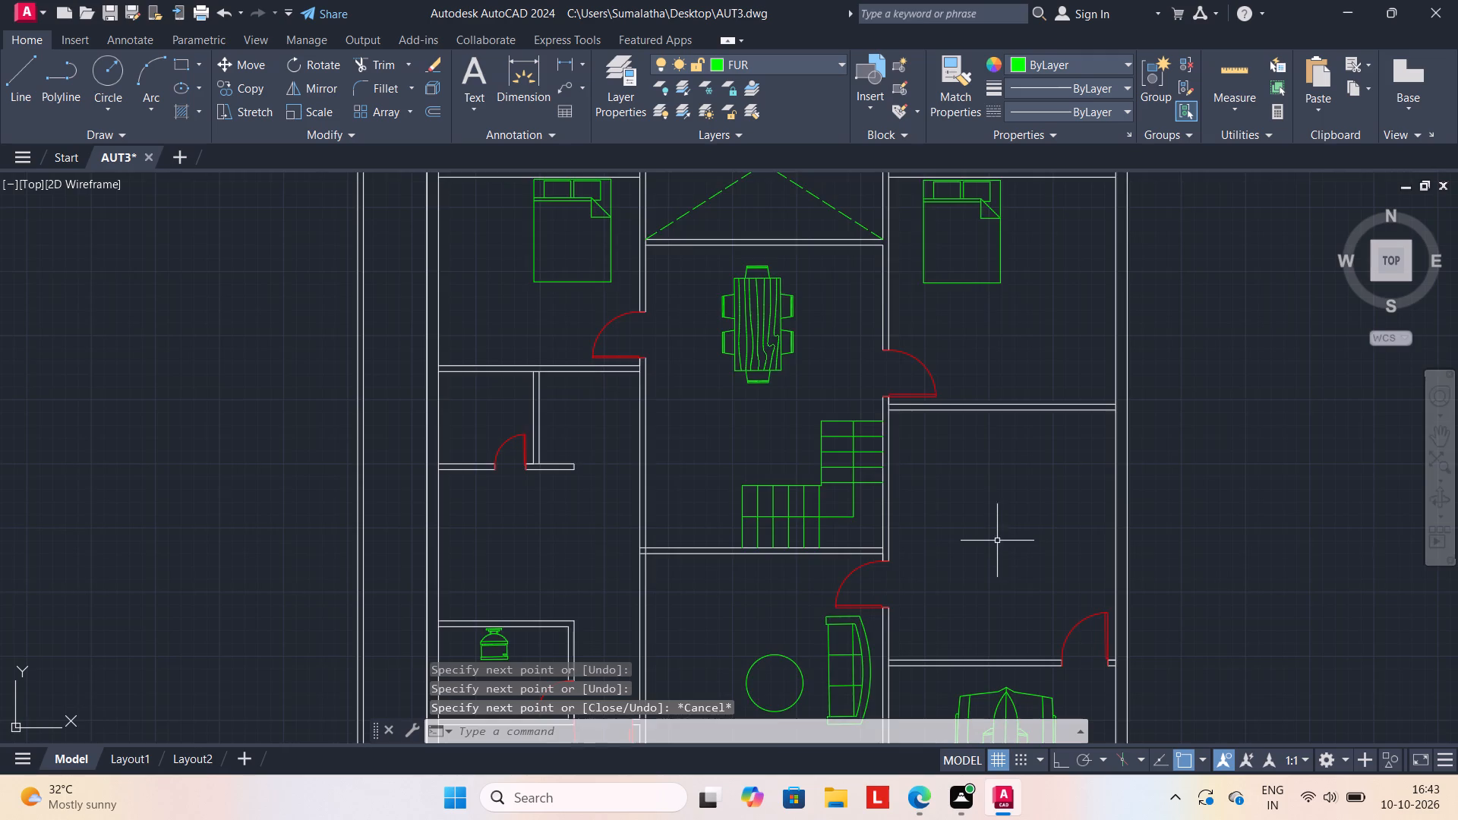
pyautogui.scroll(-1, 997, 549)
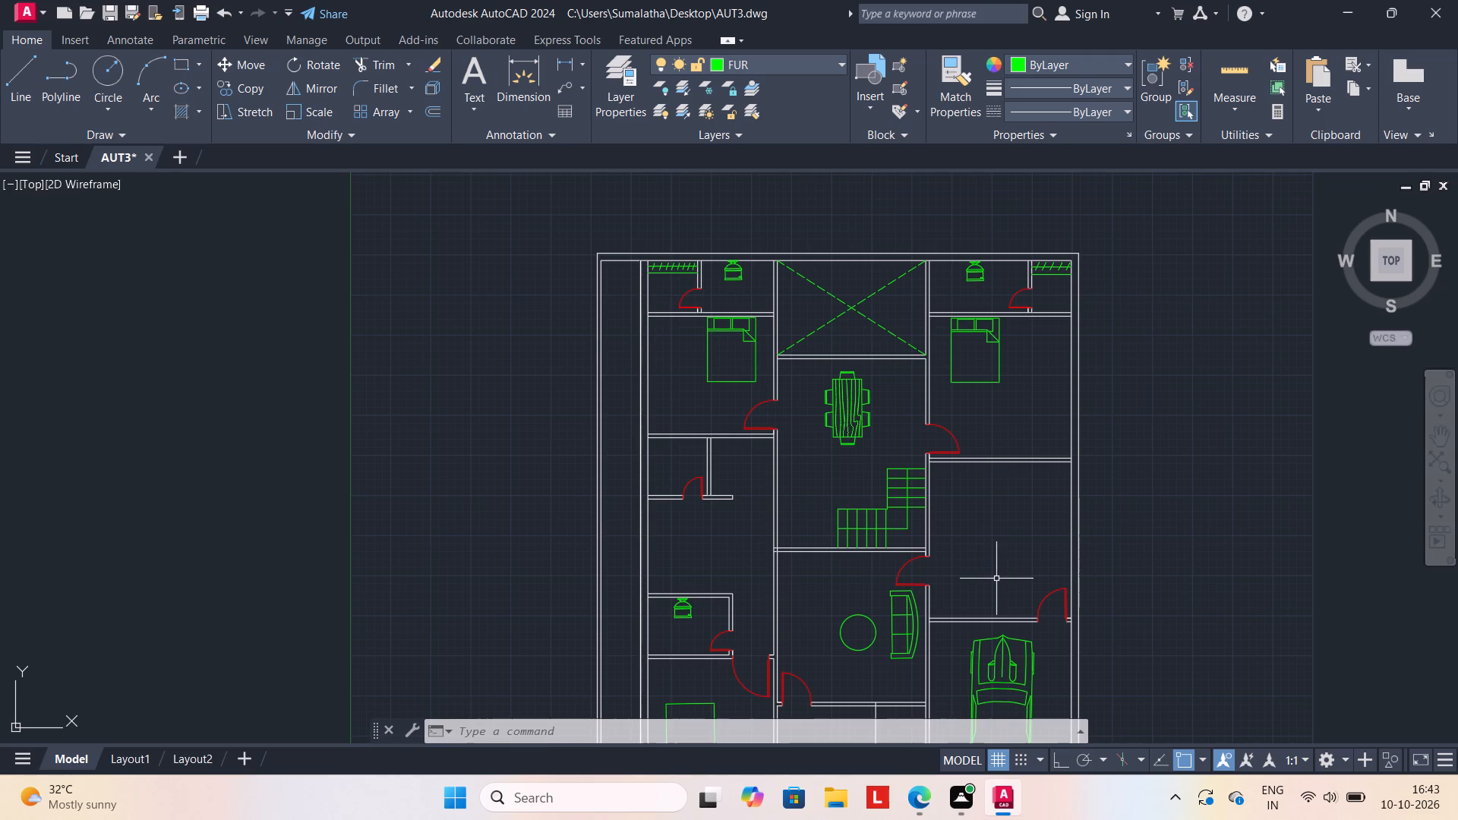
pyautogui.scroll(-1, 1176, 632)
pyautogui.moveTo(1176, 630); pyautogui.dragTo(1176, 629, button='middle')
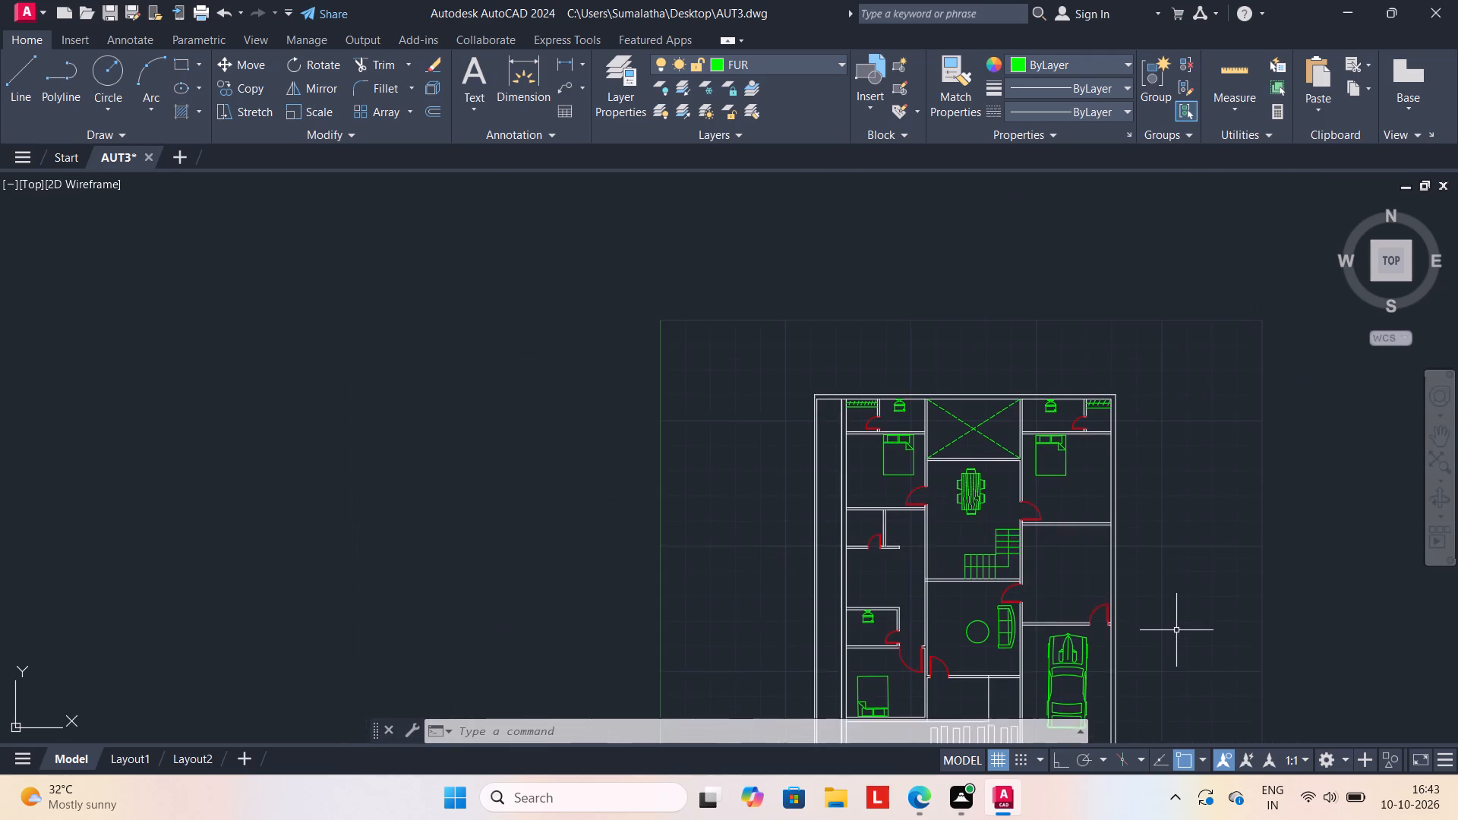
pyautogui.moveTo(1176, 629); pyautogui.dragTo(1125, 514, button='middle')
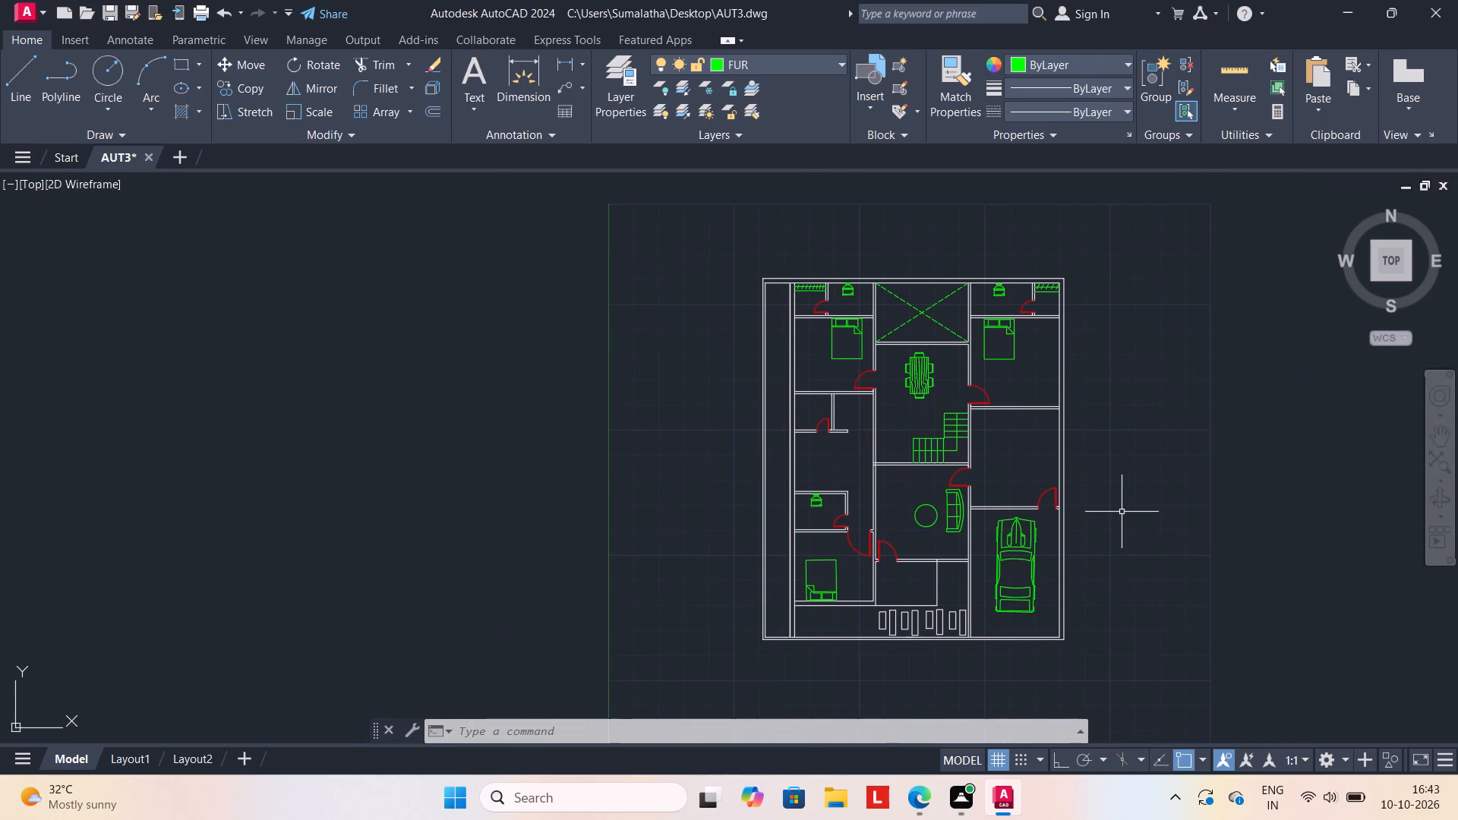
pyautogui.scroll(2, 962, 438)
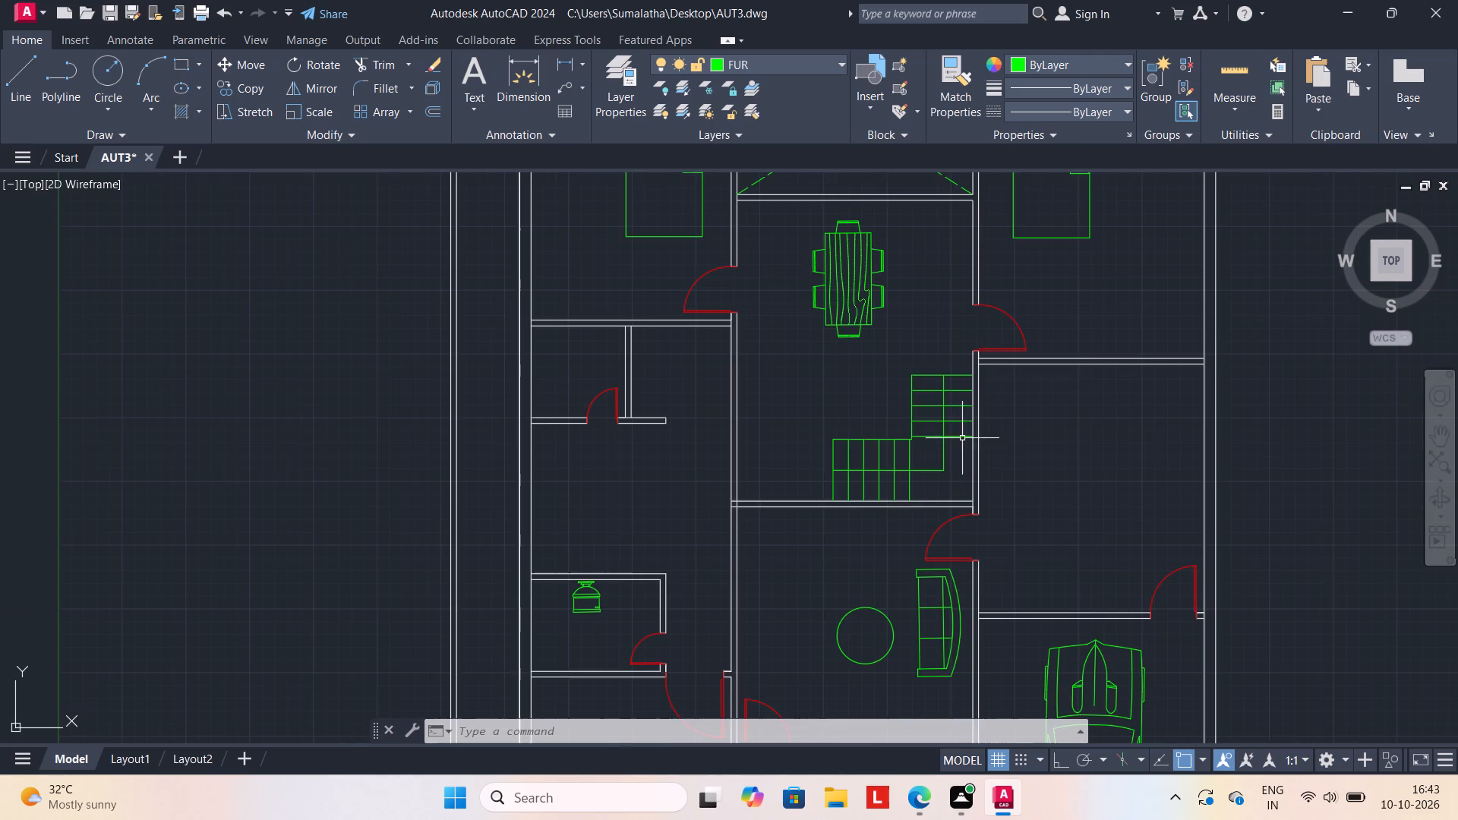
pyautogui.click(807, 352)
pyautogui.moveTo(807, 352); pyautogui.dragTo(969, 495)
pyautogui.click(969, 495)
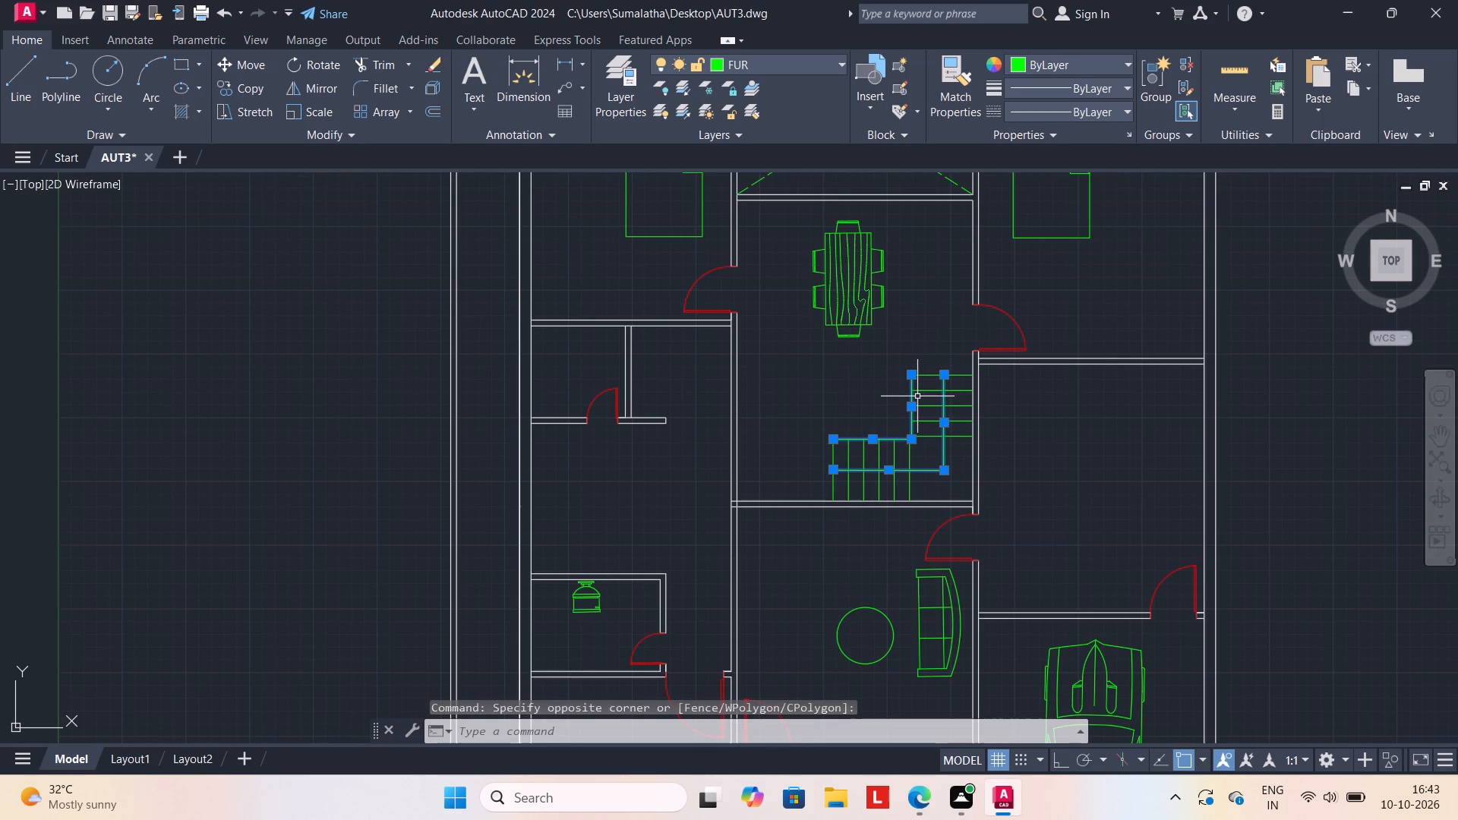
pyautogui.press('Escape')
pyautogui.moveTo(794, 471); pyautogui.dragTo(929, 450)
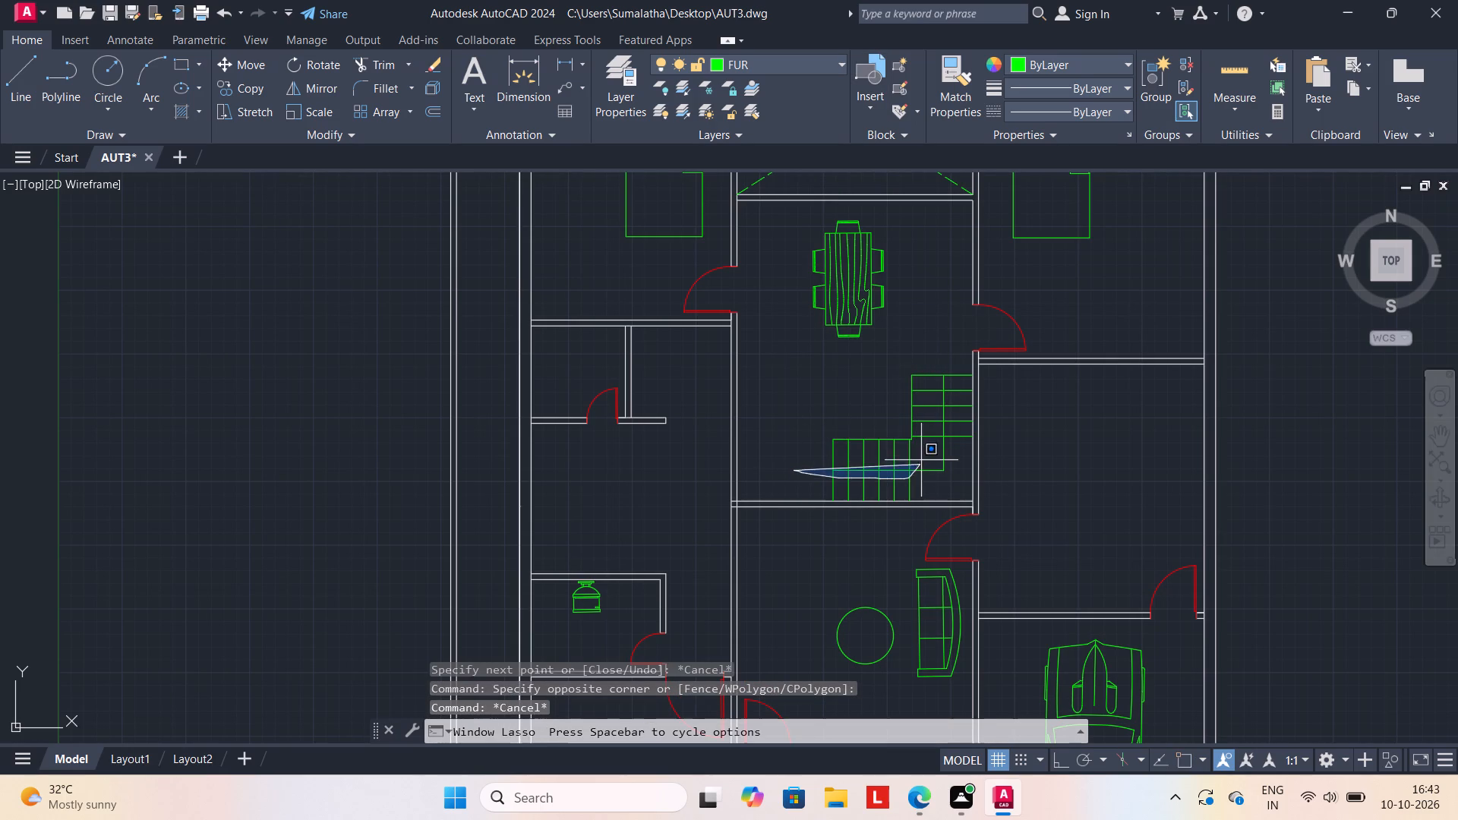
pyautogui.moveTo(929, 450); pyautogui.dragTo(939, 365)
# Select all the staircase outline, tread and centre lines and move them to the STAIR layer.
pyautogui.scroll(2, 857, 368)
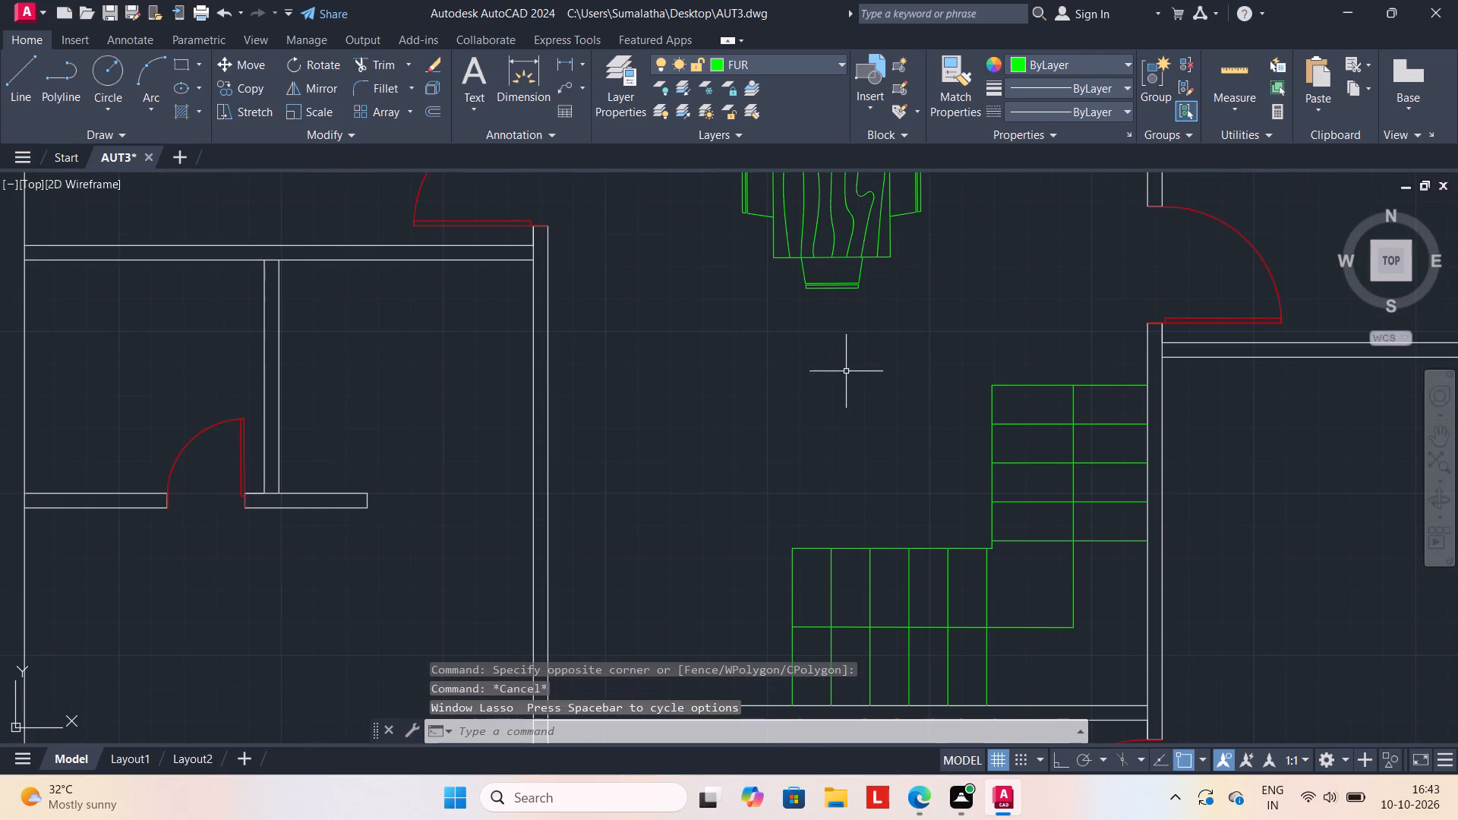
pyautogui.click(802, 342)
pyautogui.moveTo(802, 342); pyautogui.dragTo(1119, 695)
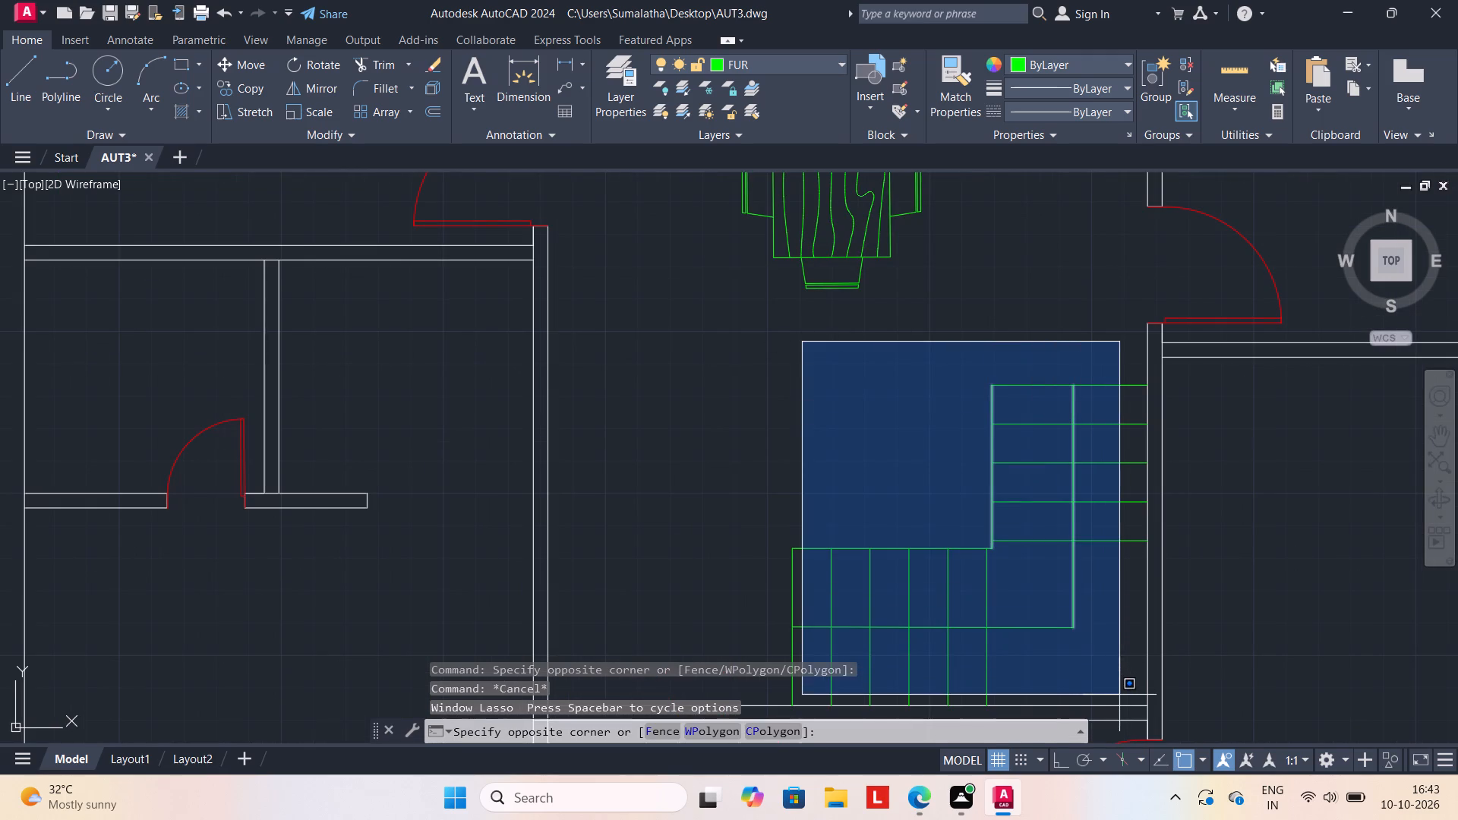
pyautogui.click(1120, 695)
pyautogui.keyDown('shift'); pyautogui.moveTo(1060, 675); pyautogui.dragTo(1037, 665); pyautogui.keyUp('shift')
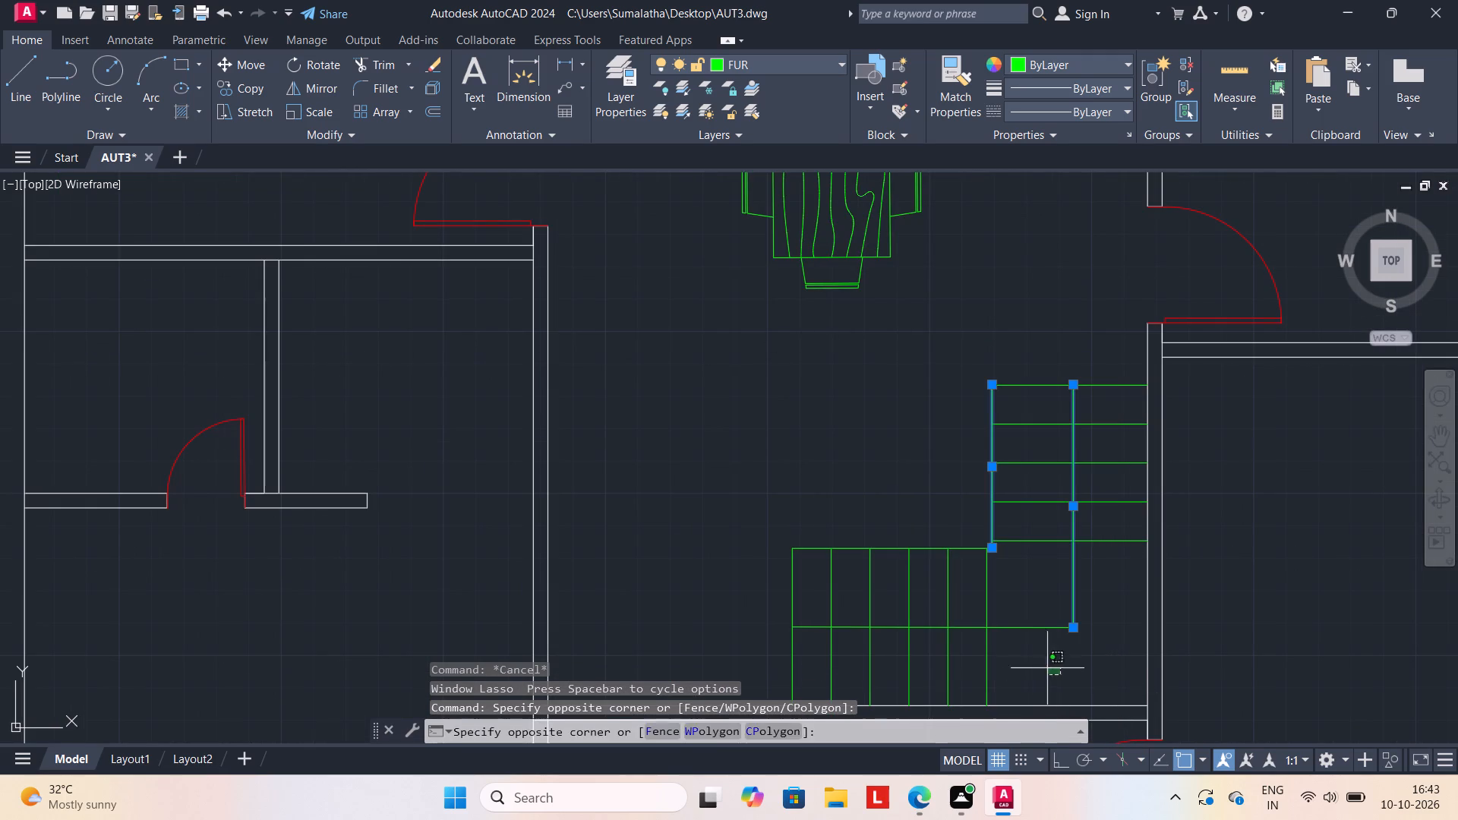
pyautogui.keyDown('shift'); pyautogui.moveTo(1037, 665); pyautogui.dragTo(750, 646); pyautogui.keyUp('shift')
pyautogui.keyDown('shift'); pyautogui.moveTo(754, 607); pyautogui.dragTo(1013, 602); pyautogui.keyUp('shift')
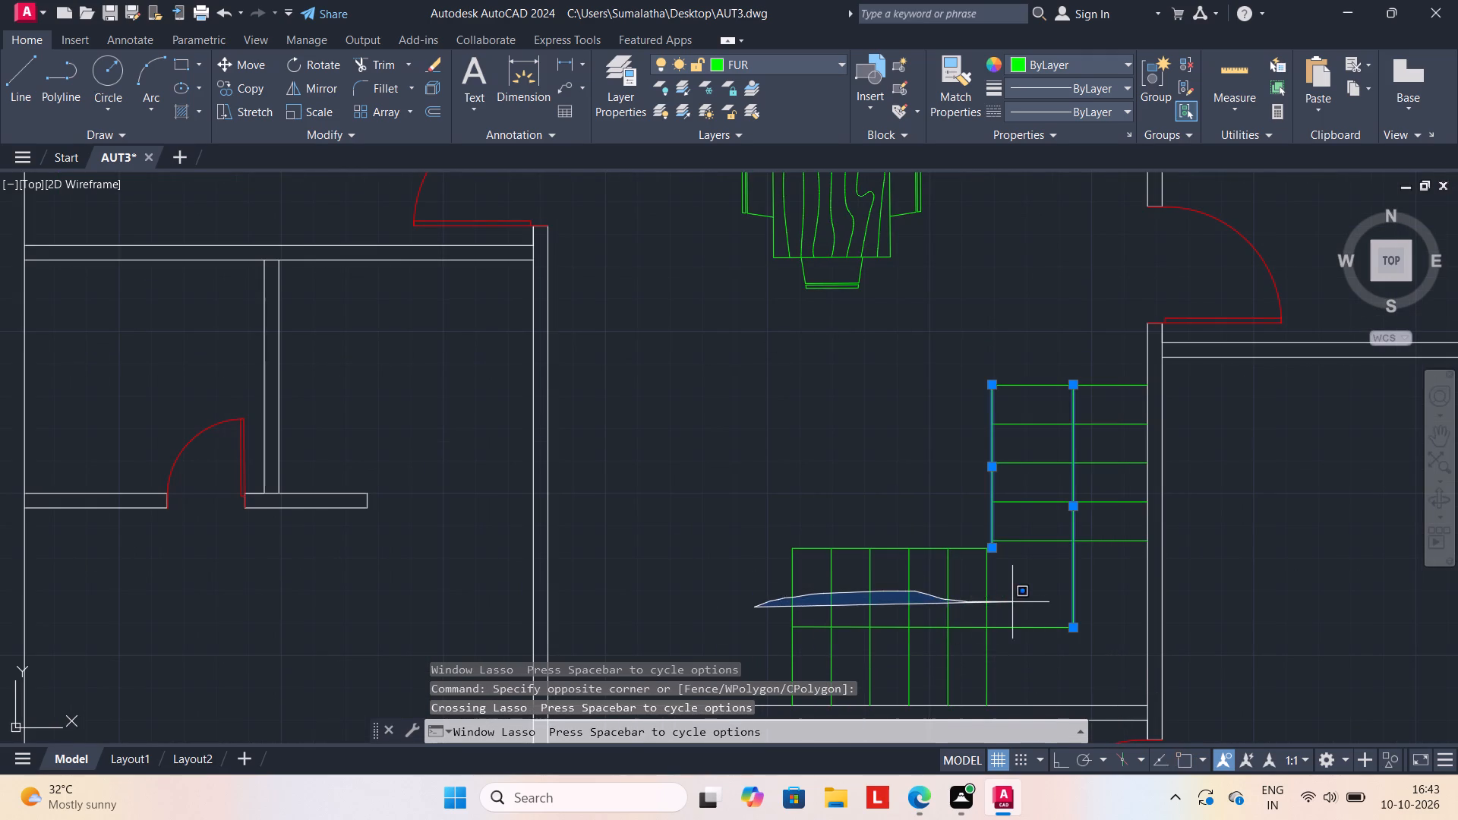
pyautogui.moveTo(819, 497); pyautogui.dragTo(815, 577)
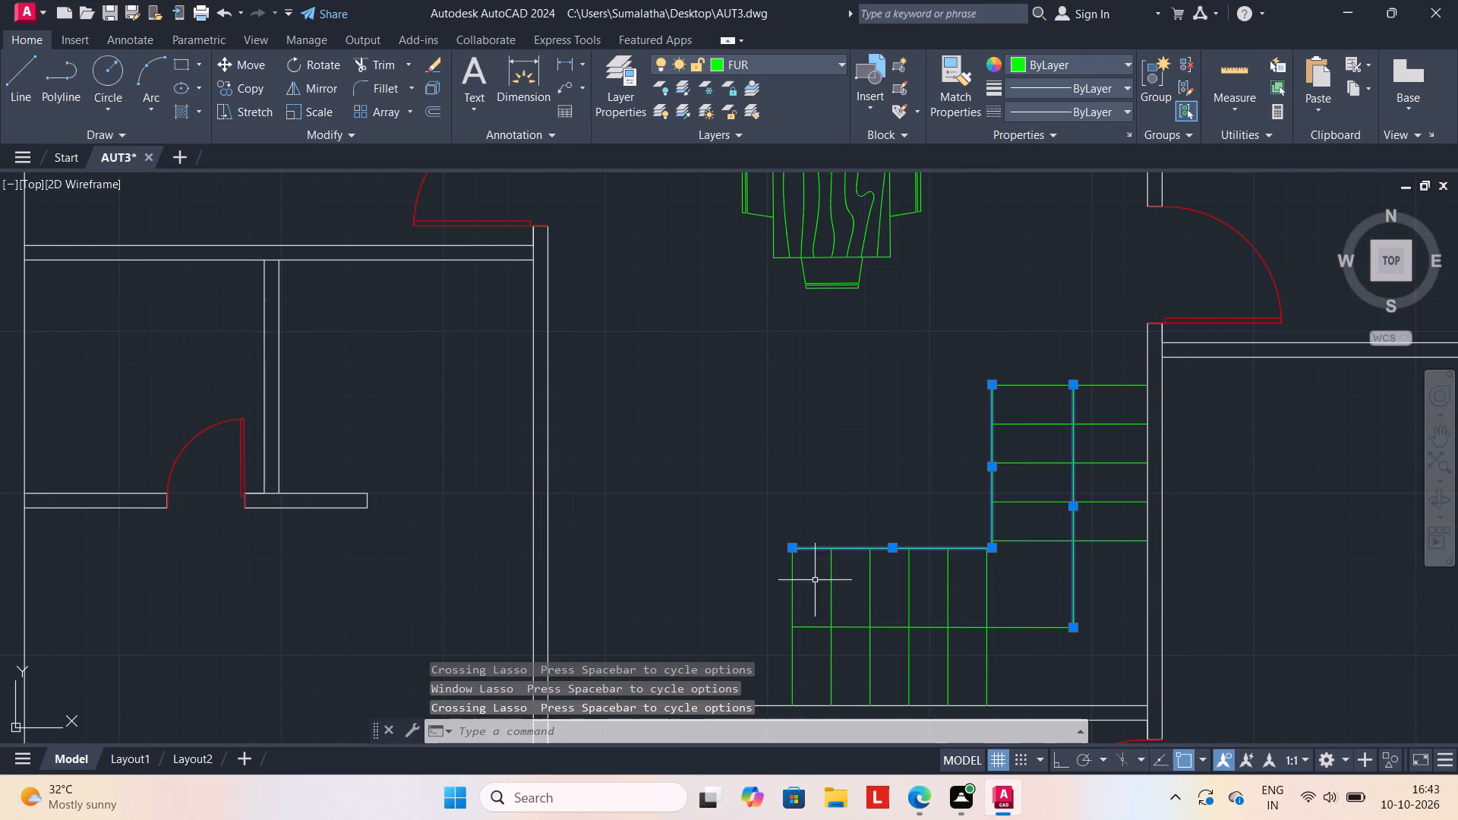
pyautogui.click(826, 595)
pyautogui.click(830, 613)
pyautogui.moveTo(771, 617); pyautogui.dragTo(904, 614)
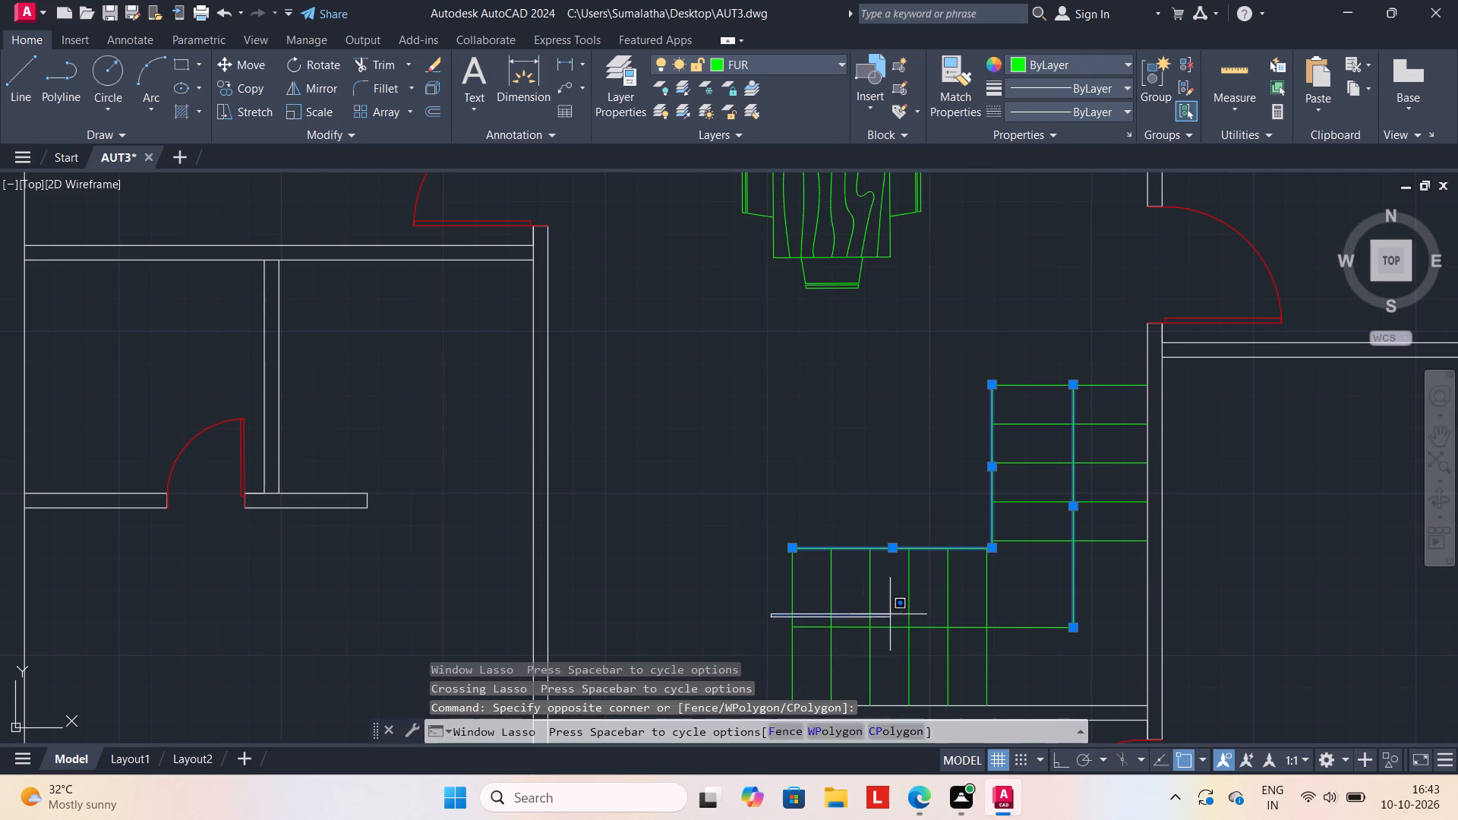
pyautogui.moveTo(904, 614); pyautogui.dragTo(1011, 616)
pyautogui.moveTo(1012, 616); pyautogui.dragTo(778, 613)
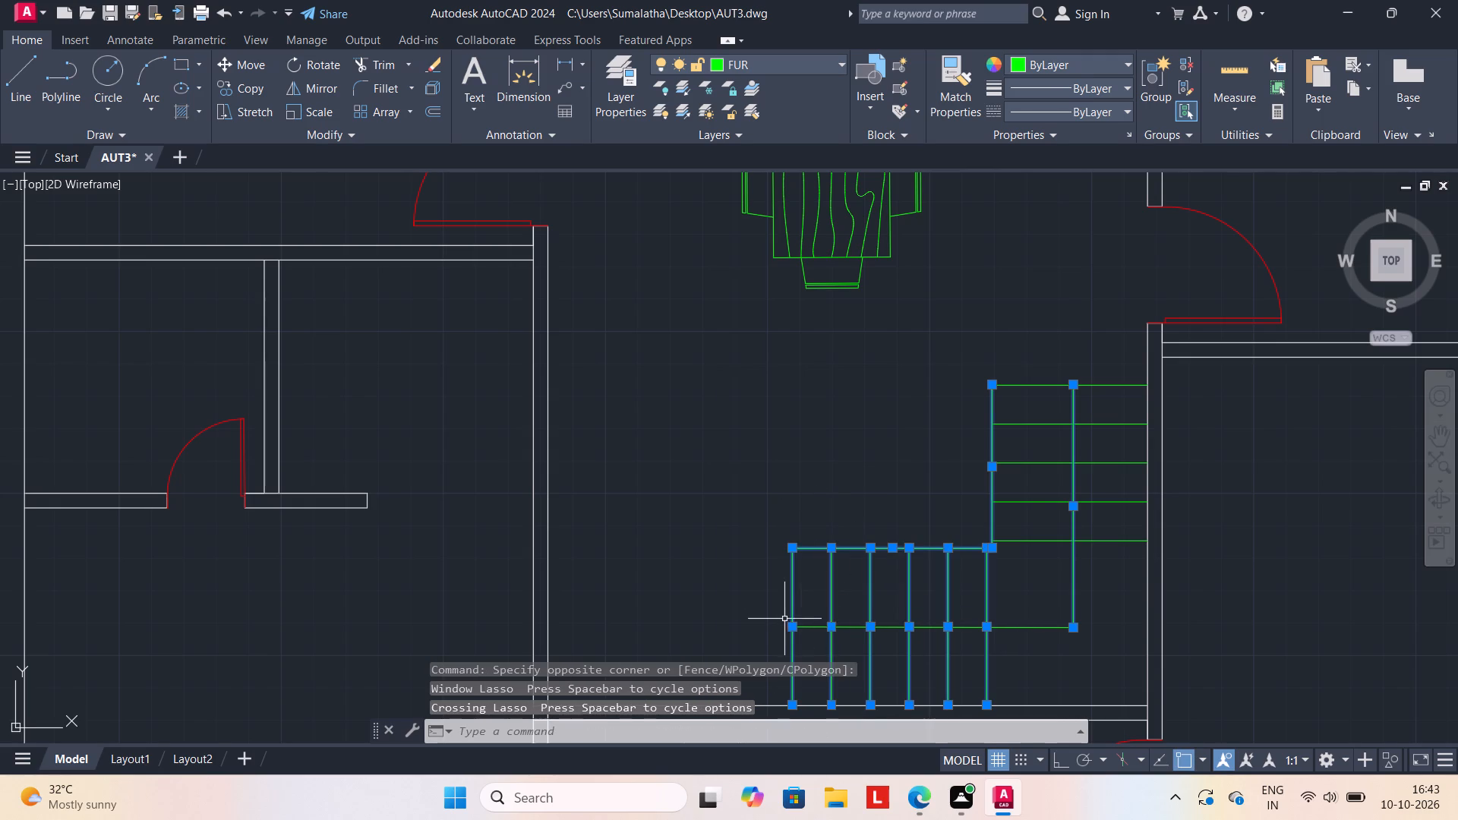
pyautogui.moveTo(1039, 361); pyautogui.dragTo(1023, 607)
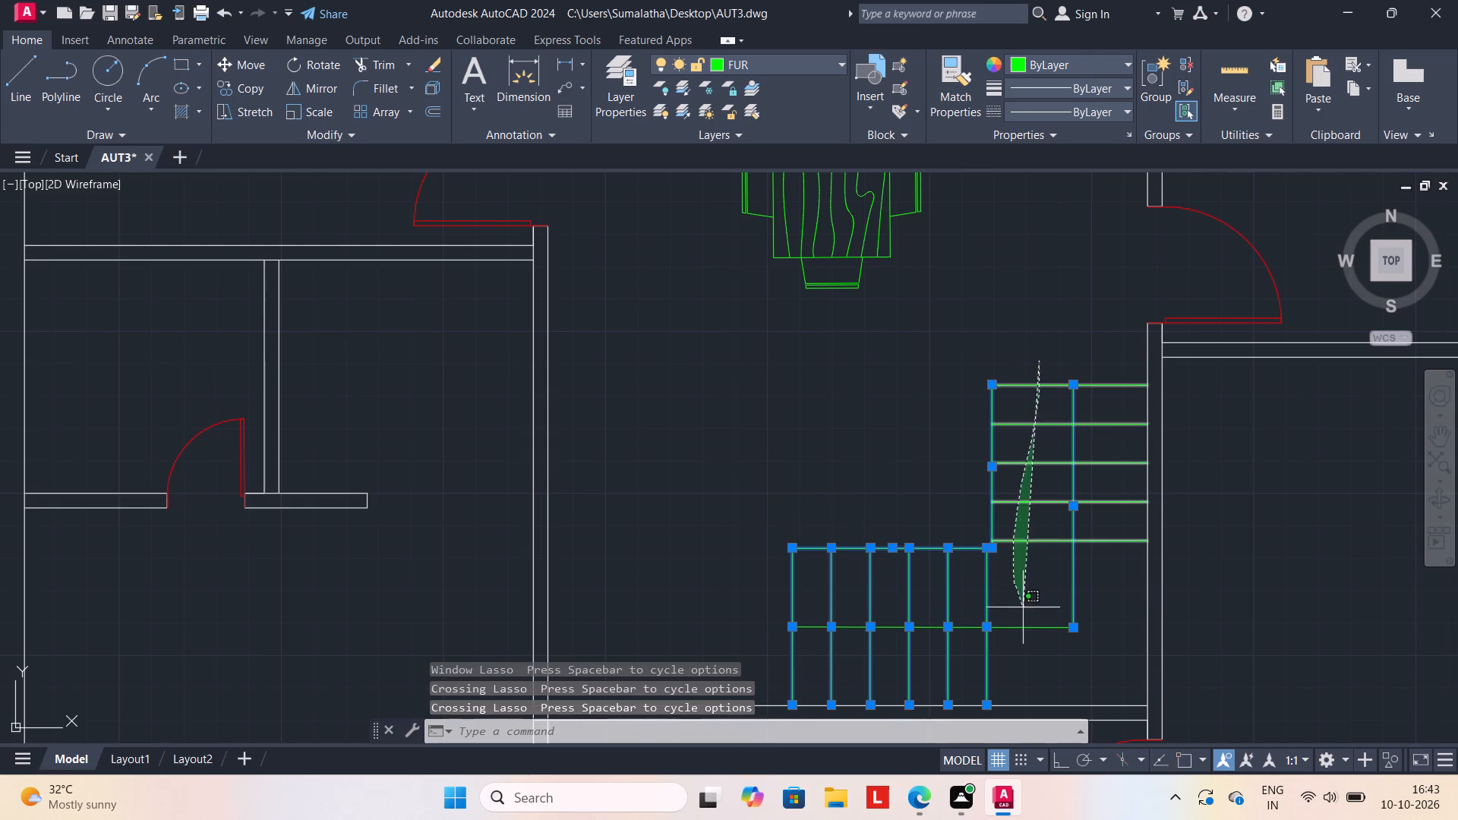
pyautogui.moveTo(1019, 613); pyautogui.dragTo(1019, 661)
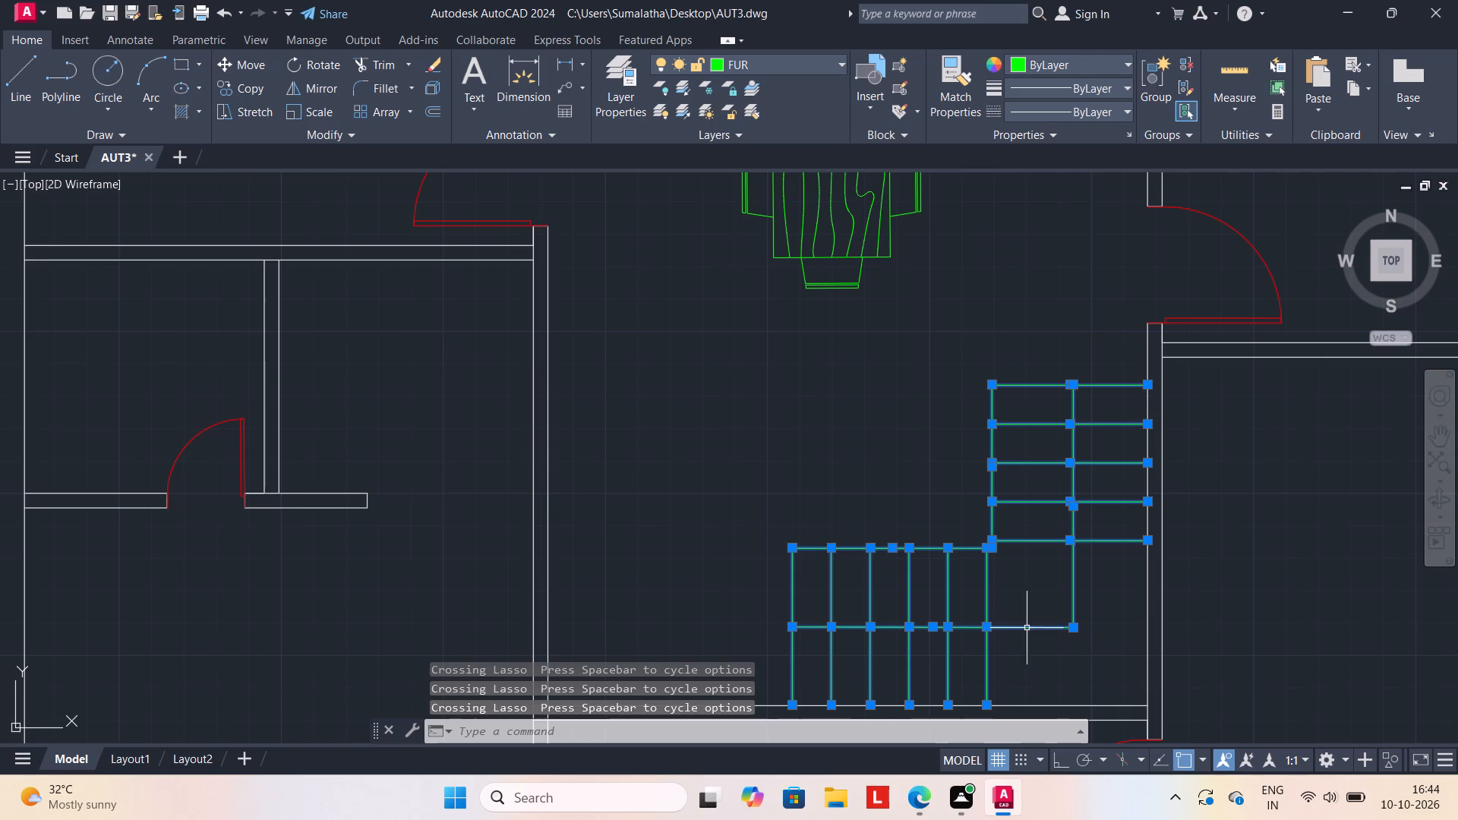
pyautogui.click(841, 63)
pyautogui.click(771, 201)
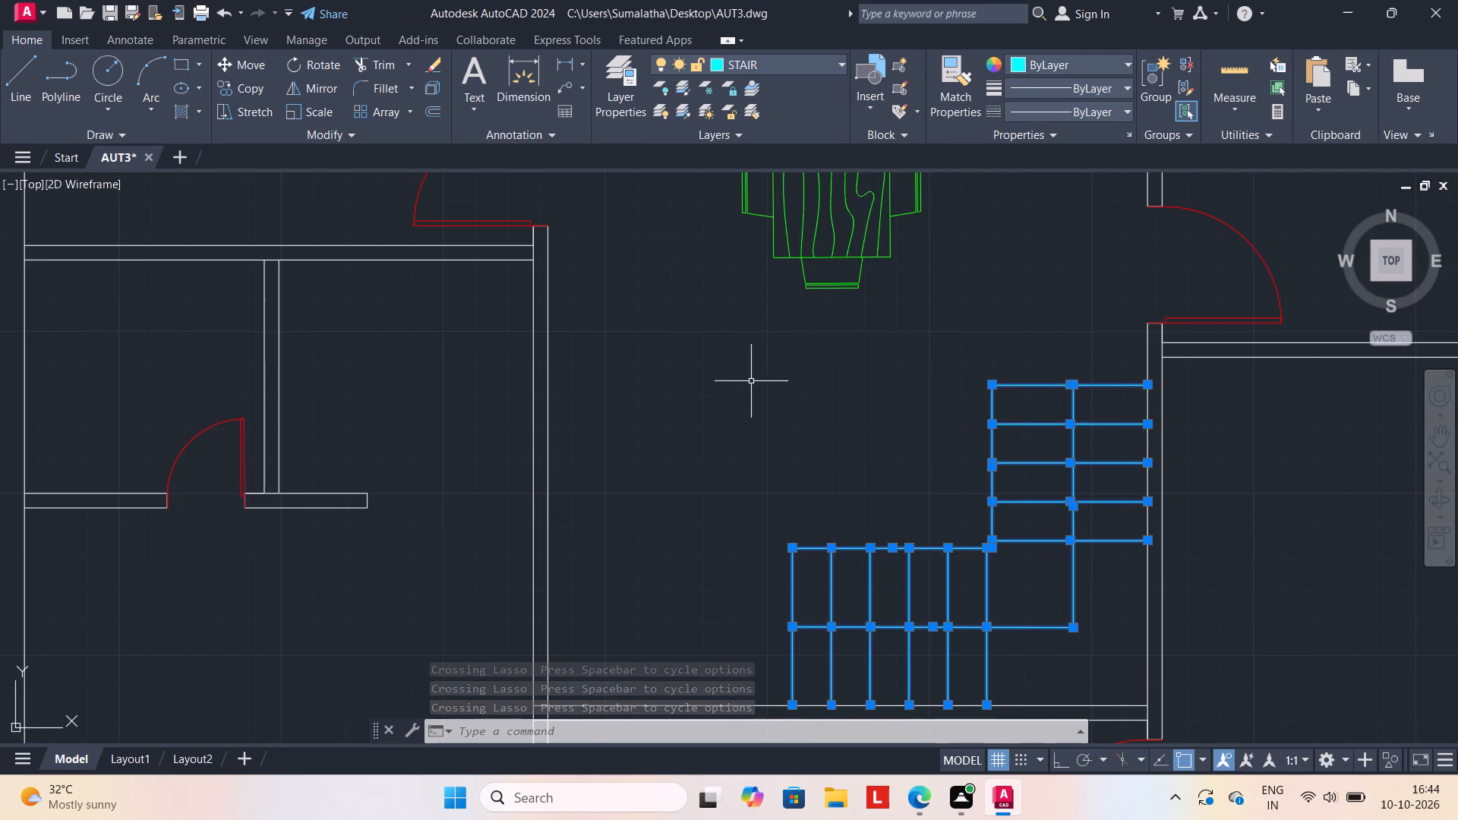
# Set the layer to WIN with the staircase lines still selected.
pyautogui.scroll(-3, 743, 415)
pyautogui.moveTo(739, 421); pyautogui.dragTo(755, 347, button='middle')
pyautogui.scroll(-1, 749, 346)
pyautogui.moveTo(749, 346); pyautogui.dragTo(748, 350, button='middle')
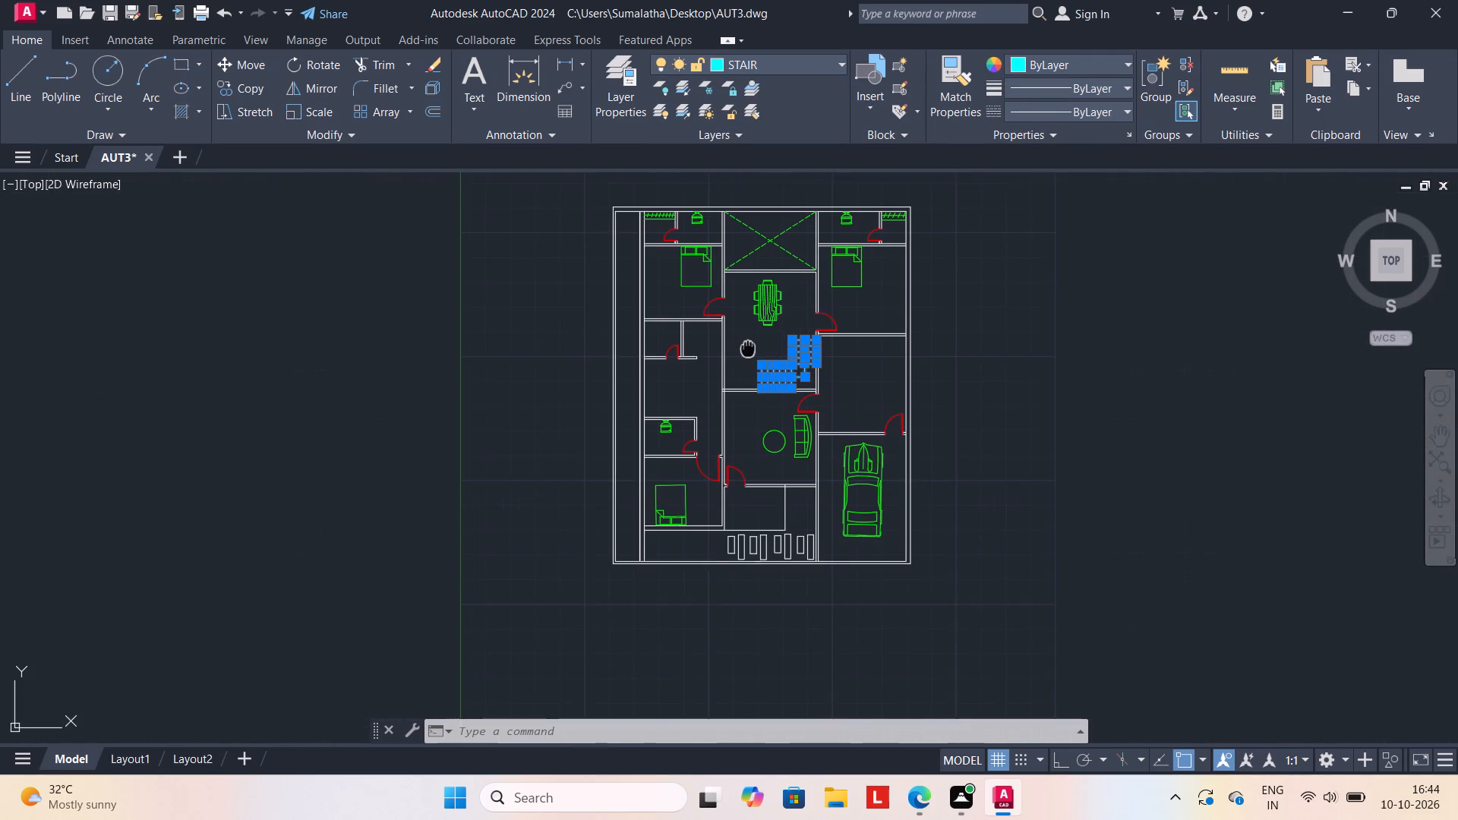
pyautogui.moveTo(748, 350); pyautogui.dragTo(748, 390, button='middle')
pyautogui.click(836, 65)
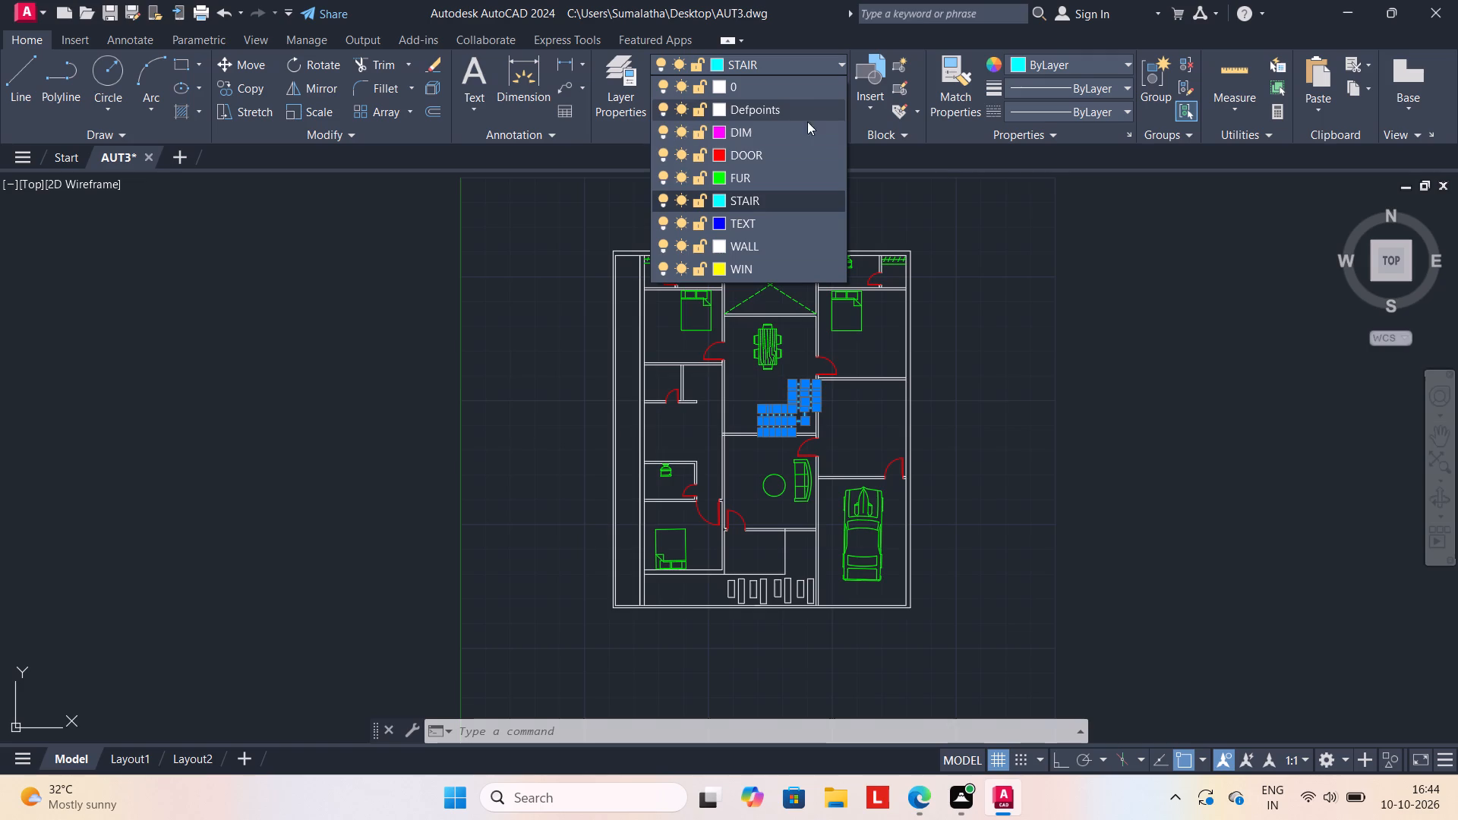
pyautogui.click(741, 265)
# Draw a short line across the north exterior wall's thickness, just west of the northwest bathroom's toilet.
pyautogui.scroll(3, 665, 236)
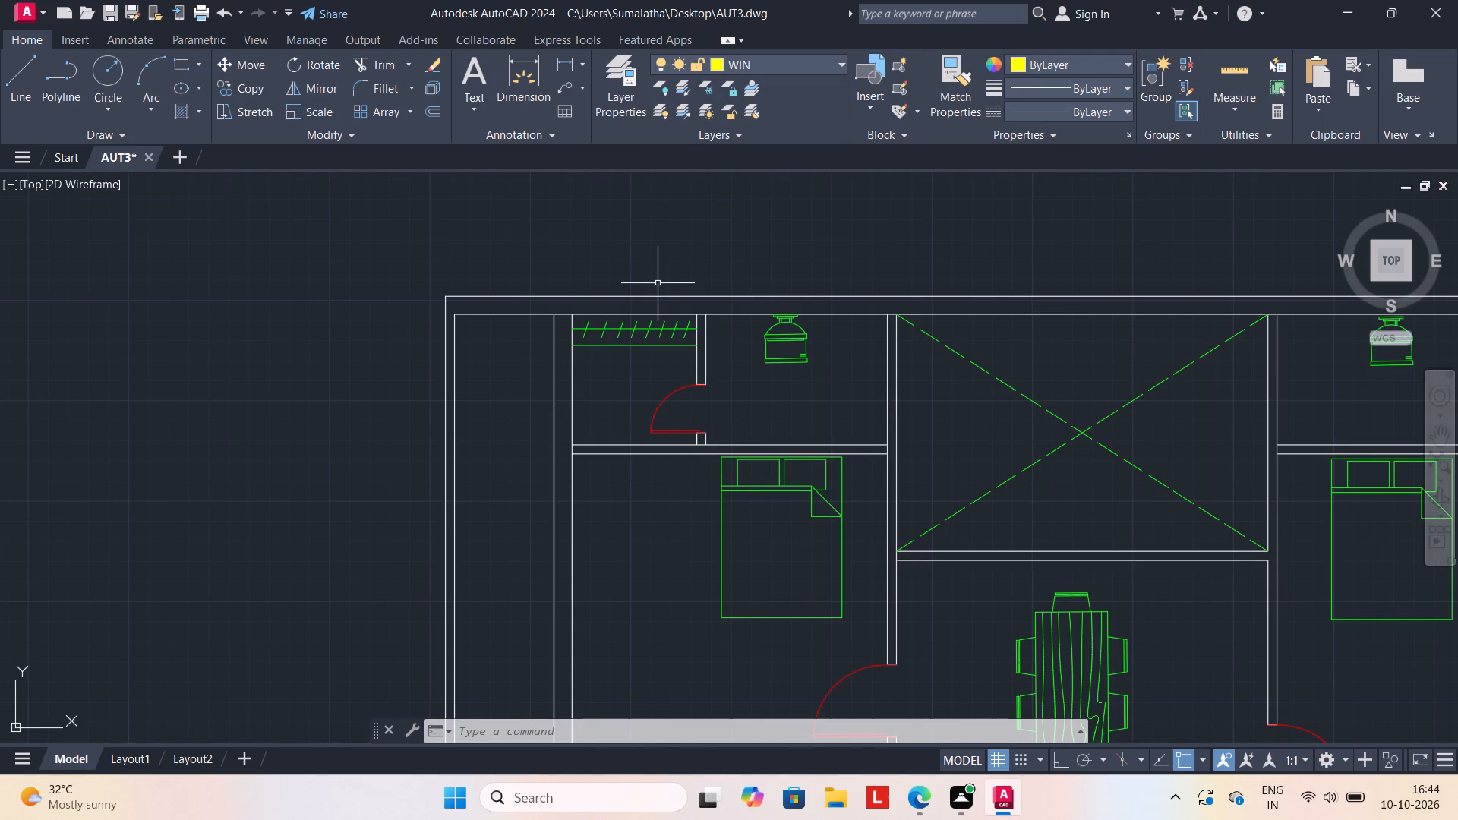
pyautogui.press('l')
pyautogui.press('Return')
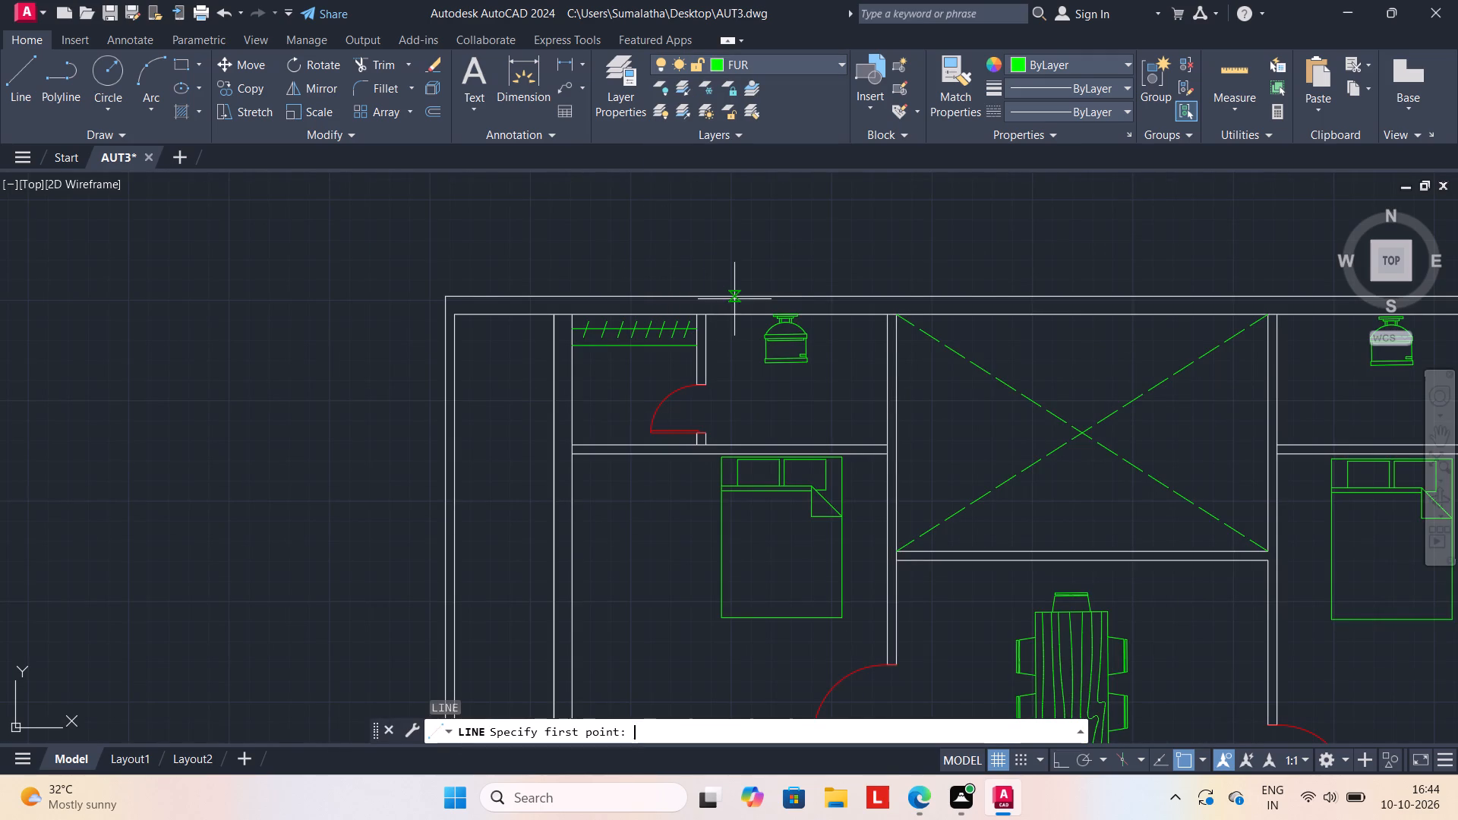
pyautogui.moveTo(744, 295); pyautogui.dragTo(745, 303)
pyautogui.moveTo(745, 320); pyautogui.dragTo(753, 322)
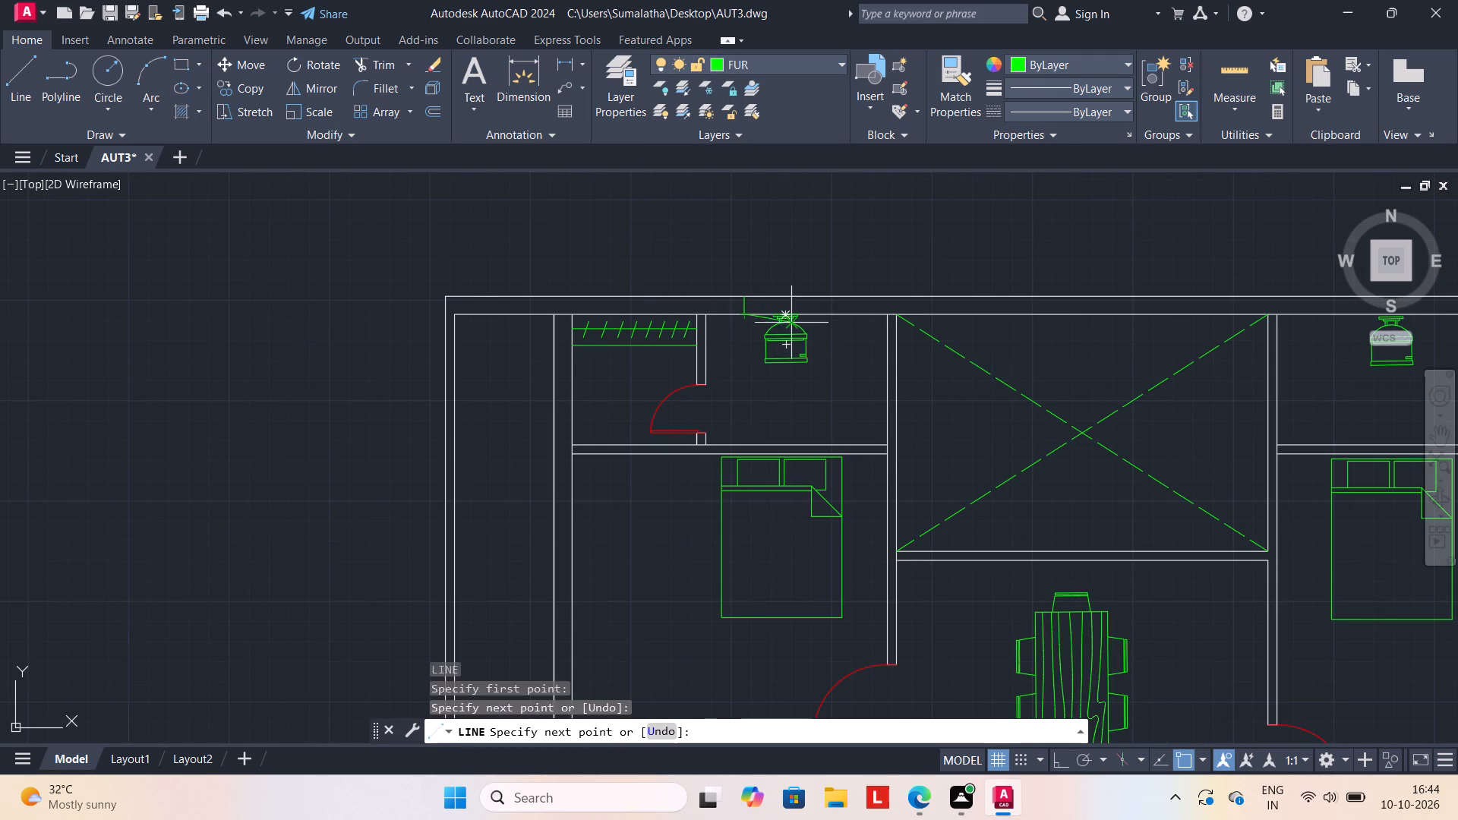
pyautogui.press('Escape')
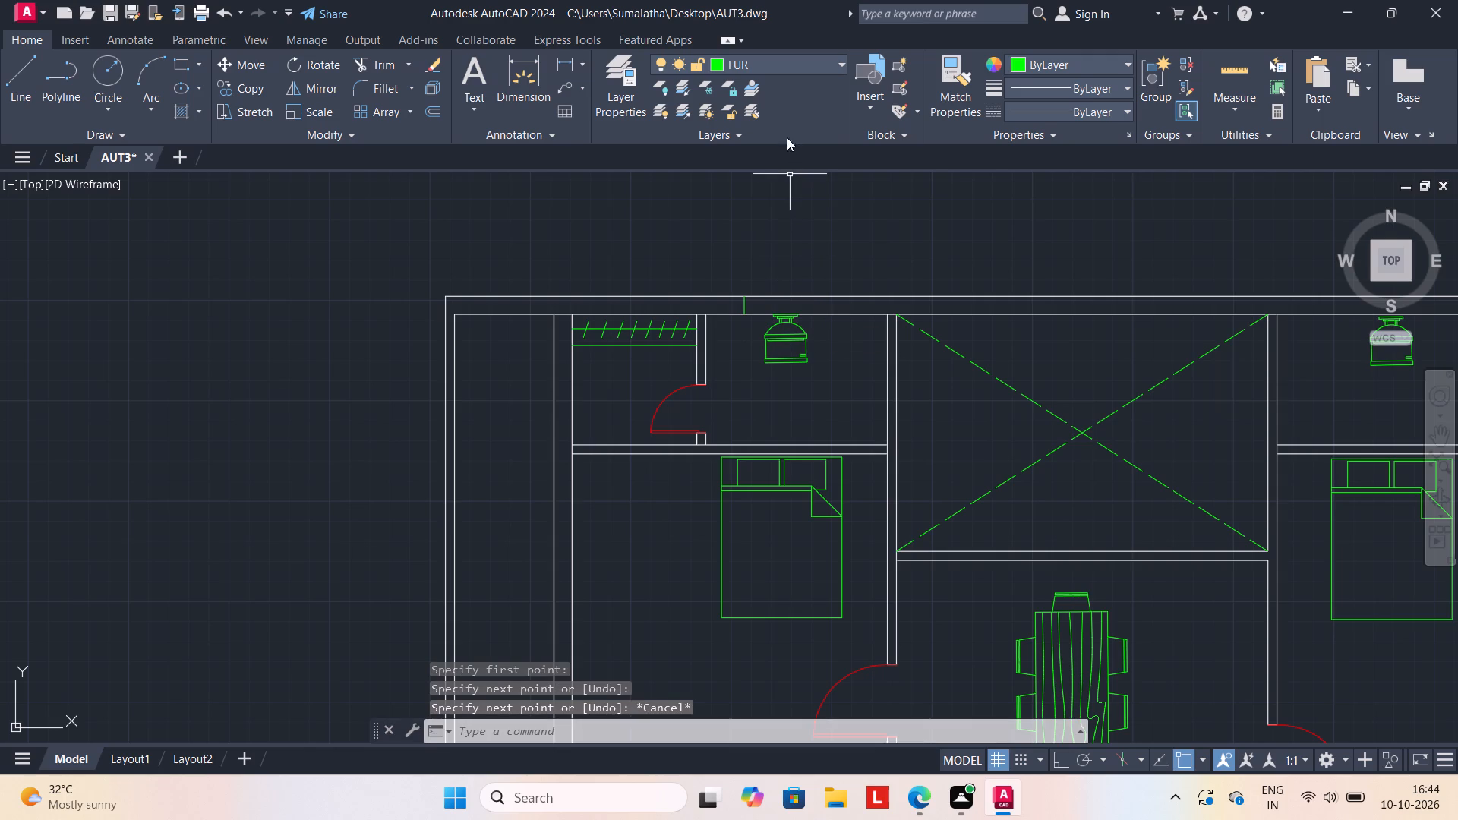
# Make WIN the current layer and draw a 2' wide rectangular window outline across the north wall's thickness at the northwest toilet.
pyautogui.click(841, 60)
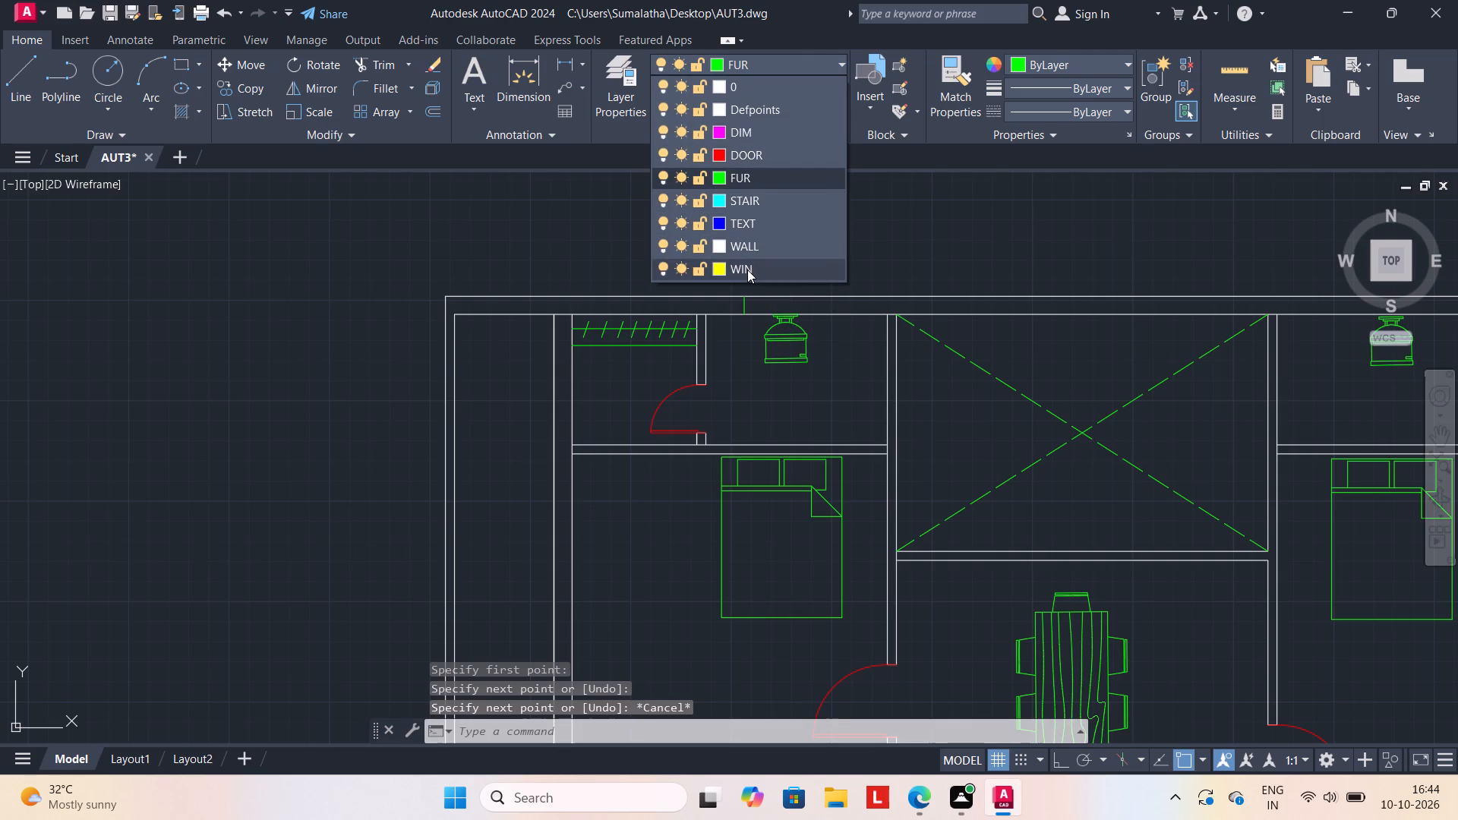
pyautogui.click(747, 270)
pyautogui.press('l')
pyautogui.press('Return')
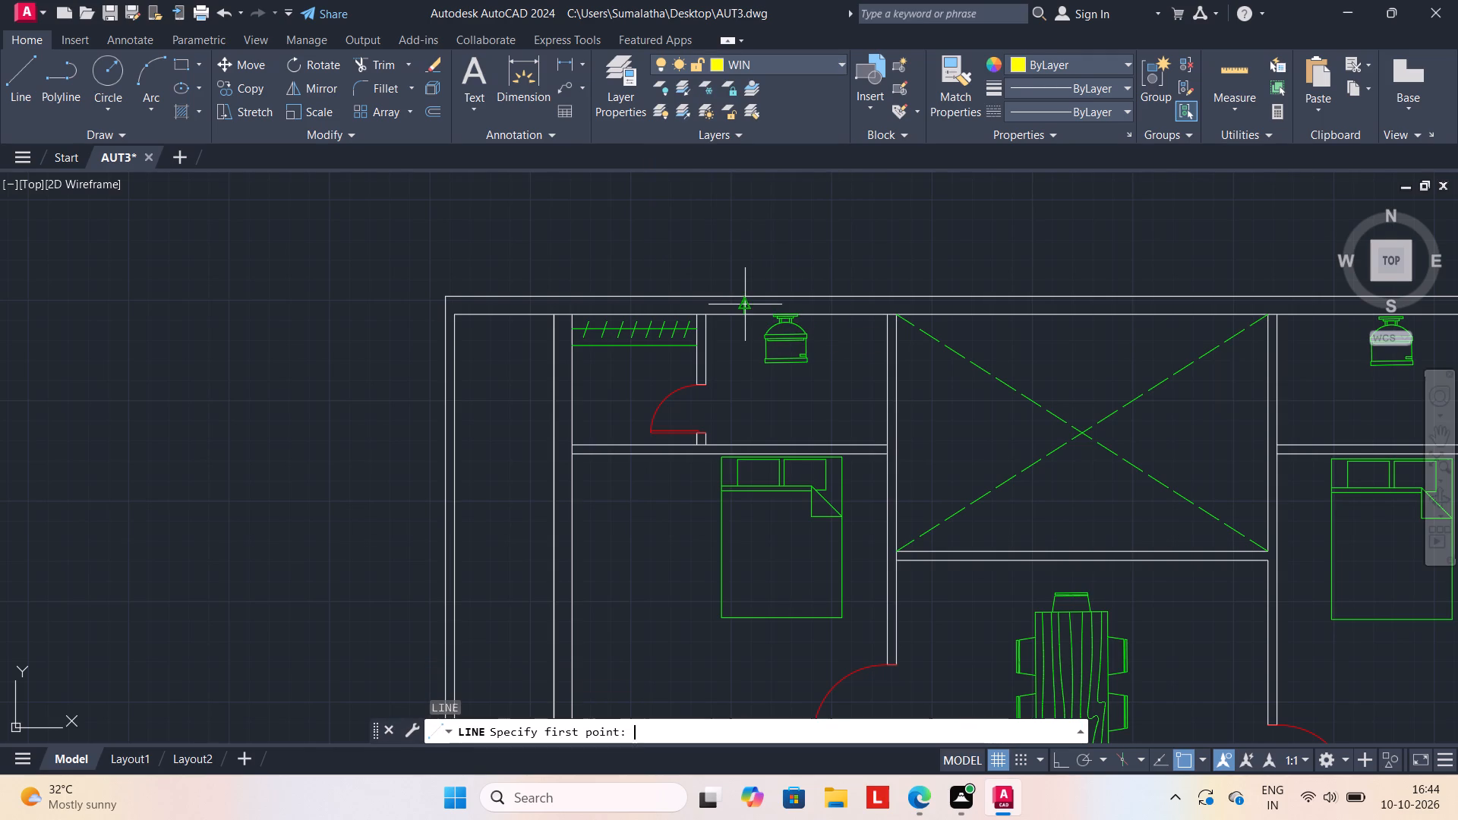
pyautogui.click(746, 289)
pyautogui.moveTo(746, 315); pyautogui.dragTo(756, 315)
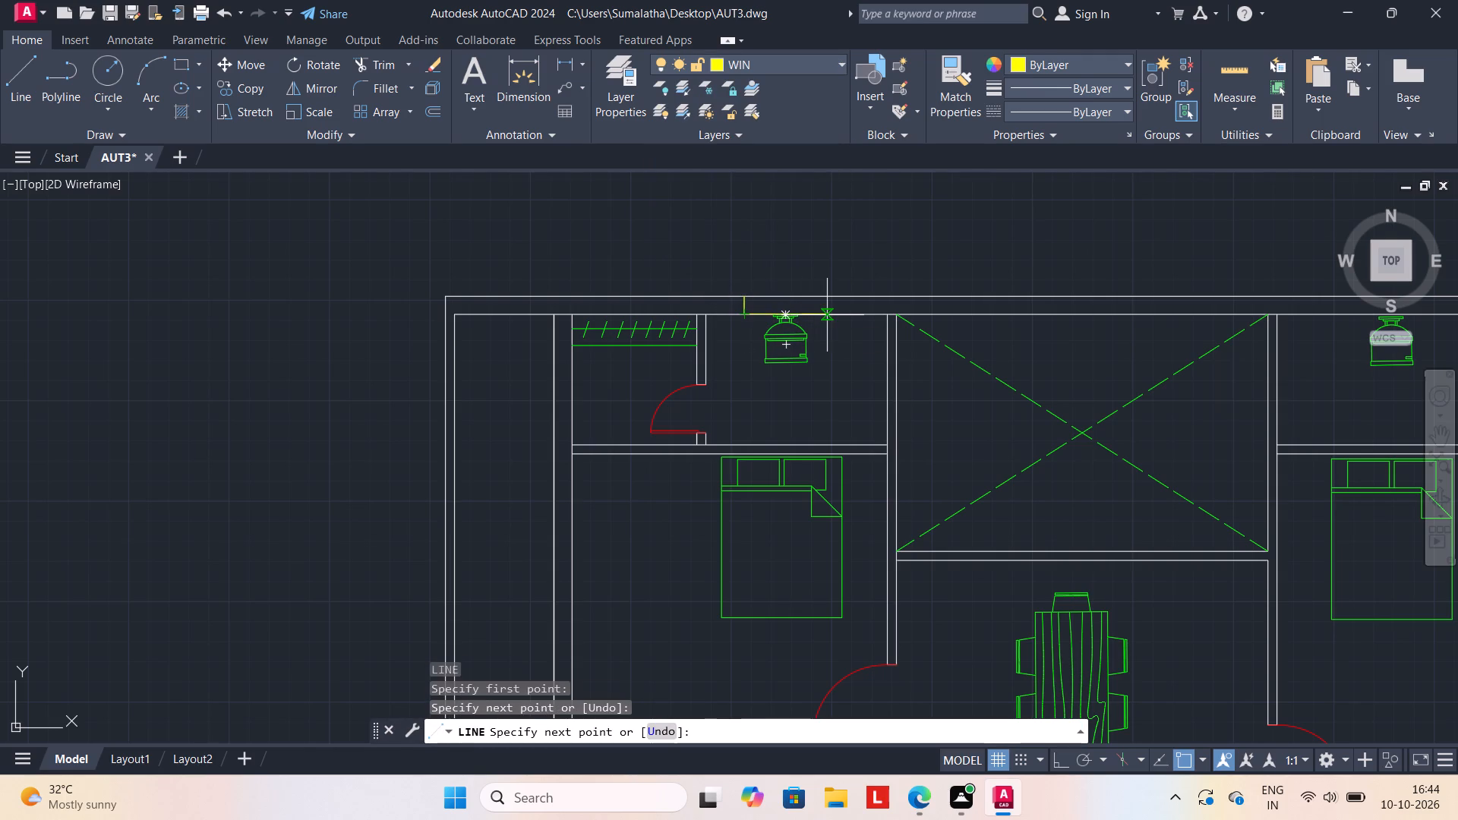
pyautogui.press('2')
pyautogui.press('l')
pyautogui.press('BackSpace')
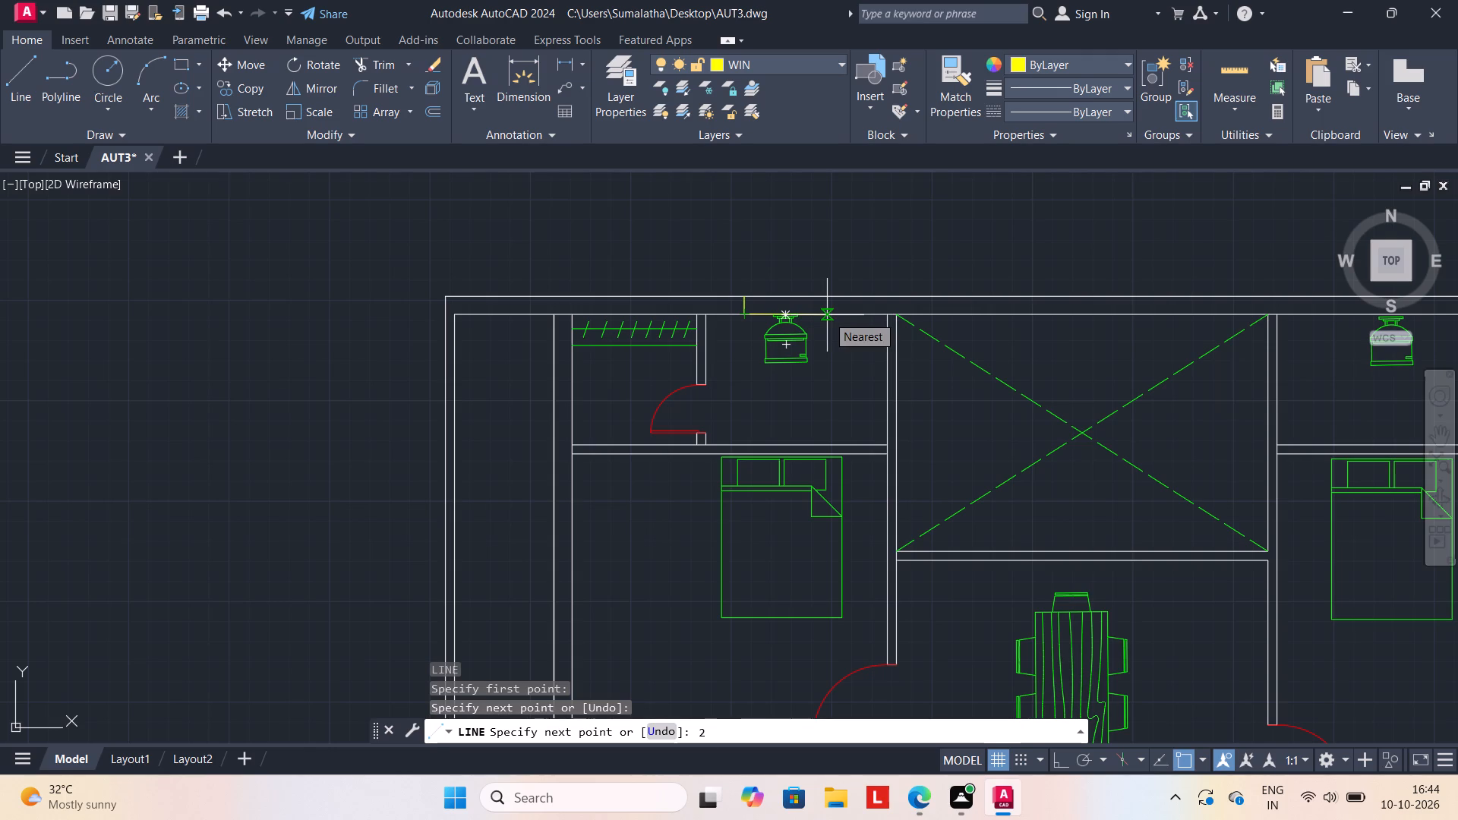
pyautogui.press("'")
pyautogui.press('Return')
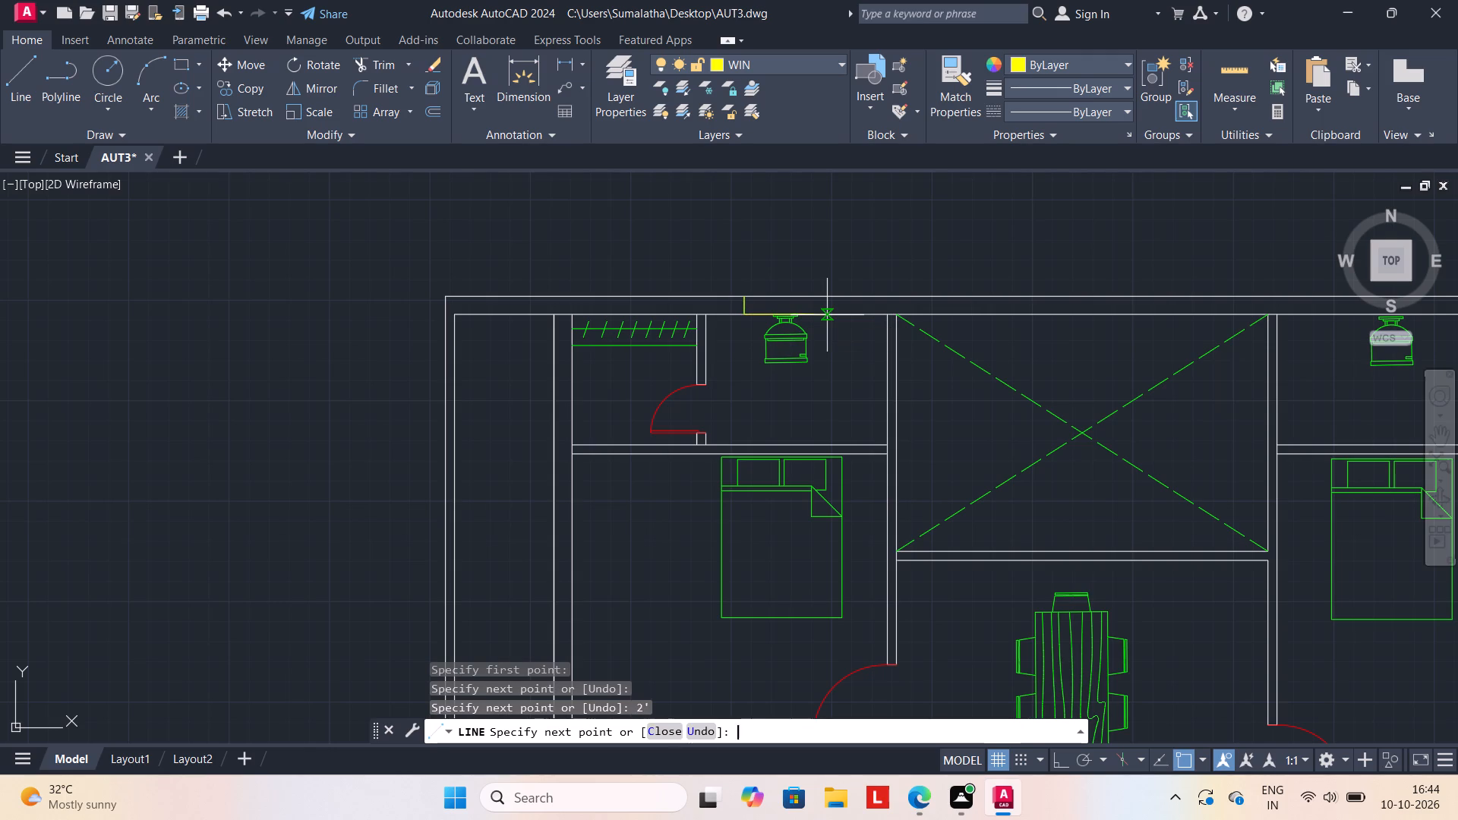
pyautogui.click(792, 295)
pyautogui.click(746, 297)
pyautogui.scroll(2, 746, 308)
pyautogui.press('Escape')
# Draw a centre line along the north wall window, joining the midpoints of its two short ends.
pyautogui.press('l')
pyautogui.press('Return')
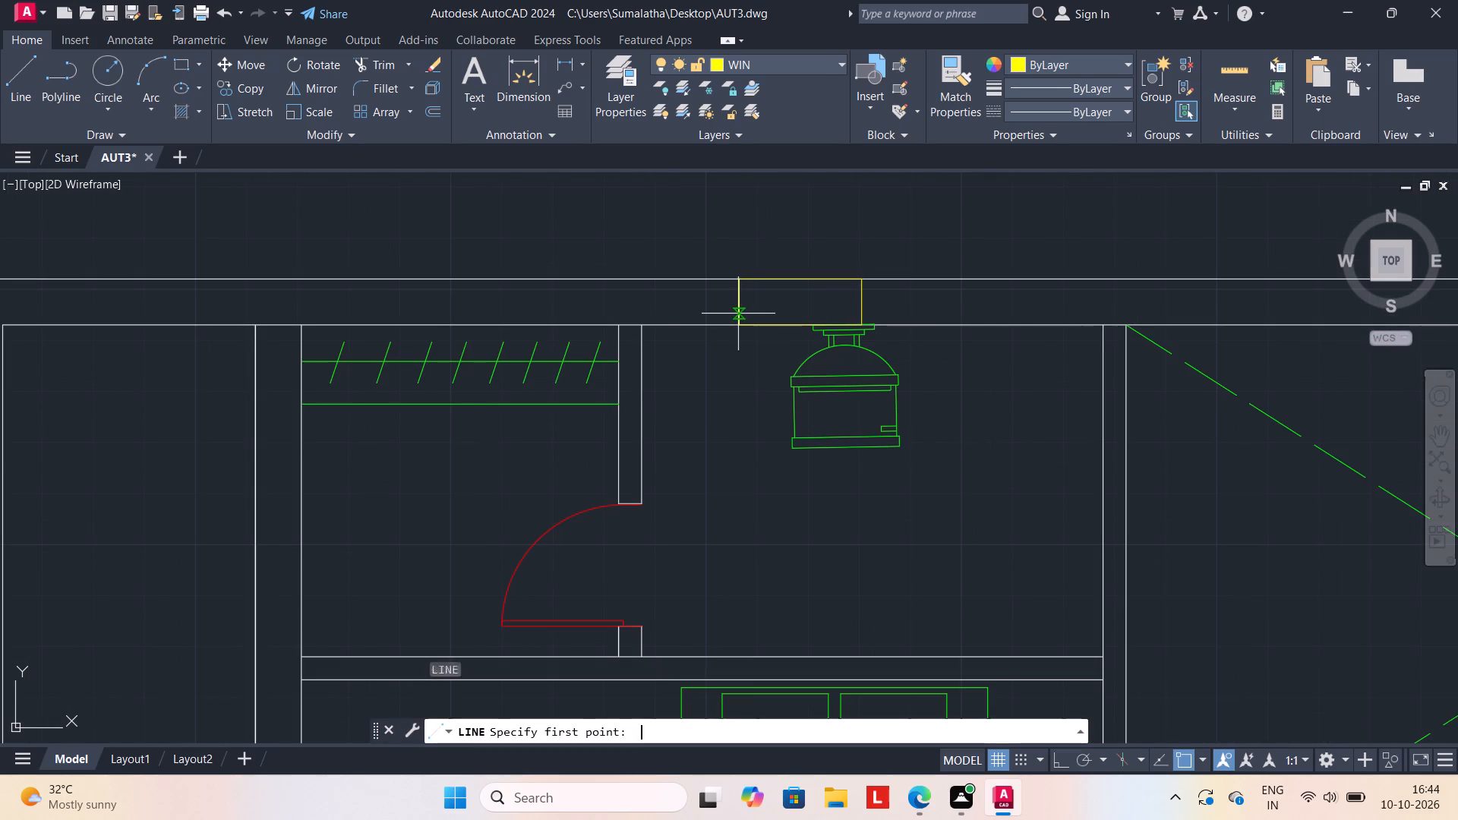
pyautogui.click(737, 304)
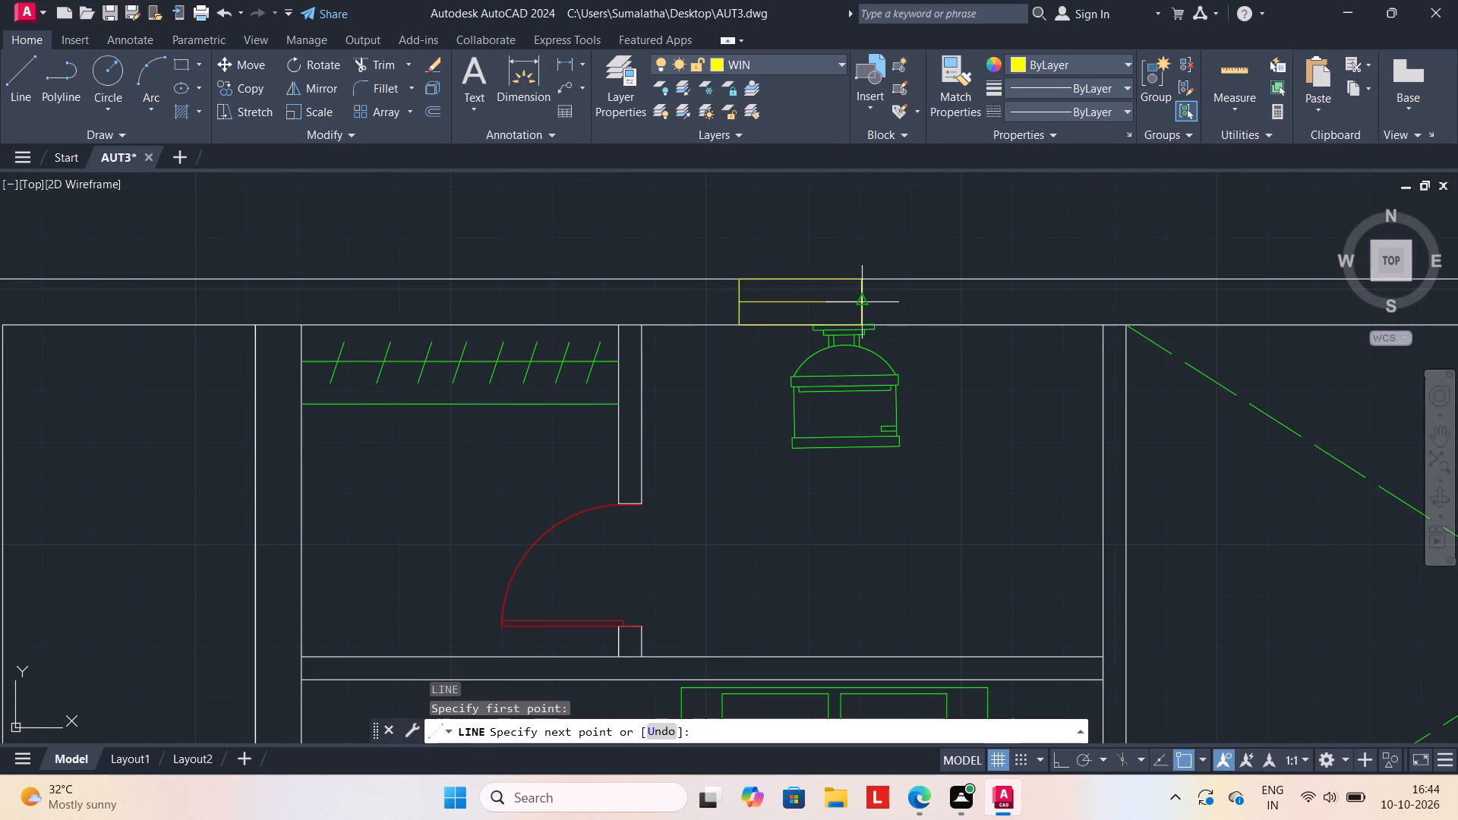
pyautogui.click(866, 295)
pyautogui.press('Escape')
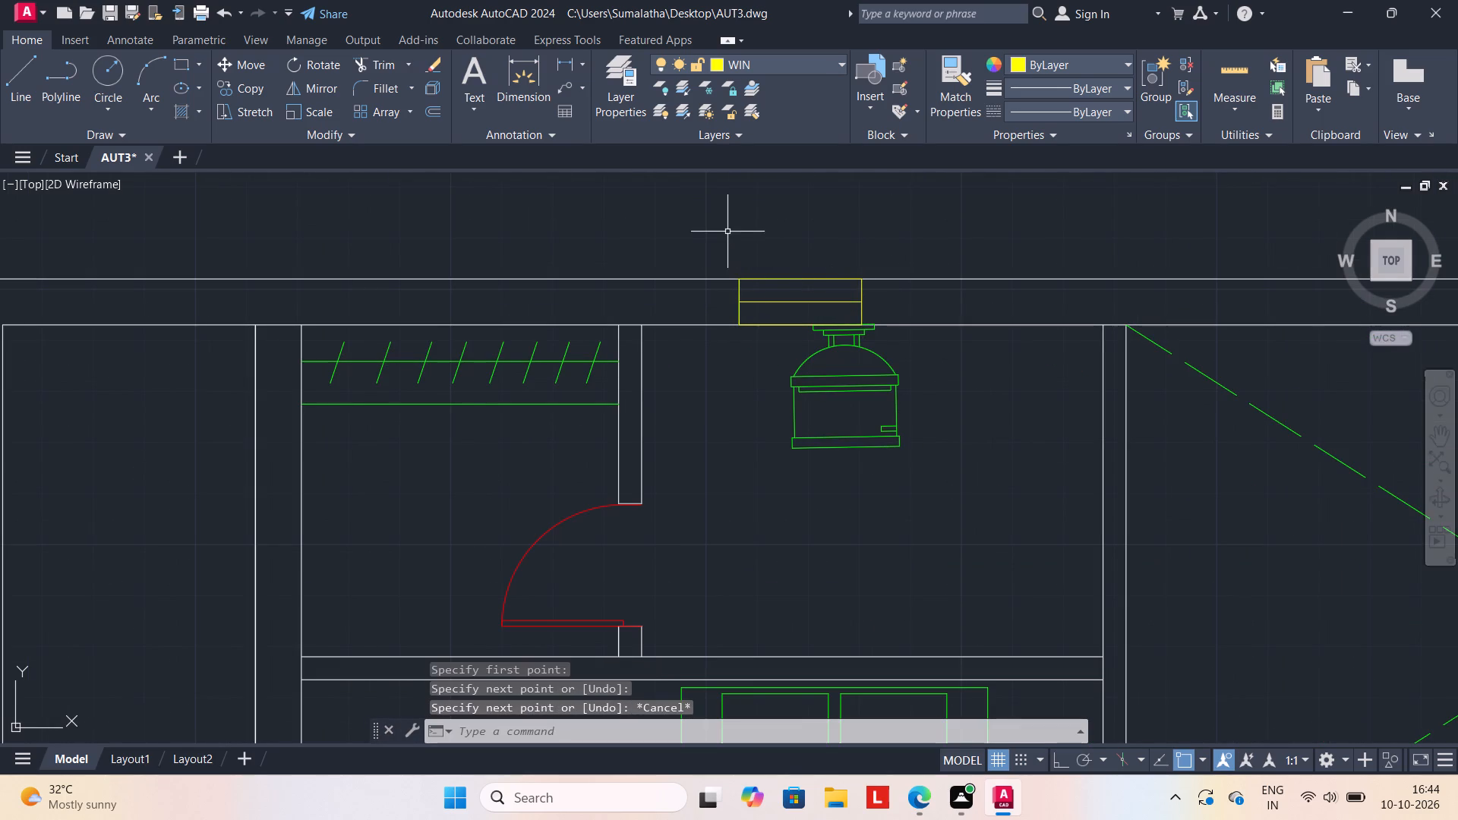
# Move the complete north wall window slightly east along the wall to line up with the northwest bathroom's toilet.
pyautogui.click(720, 235)
pyautogui.moveTo(720, 235); pyautogui.dragTo(926, 328)
pyautogui.click(926, 328)
pyautogui.press('m')
pyautogui.press('Return')
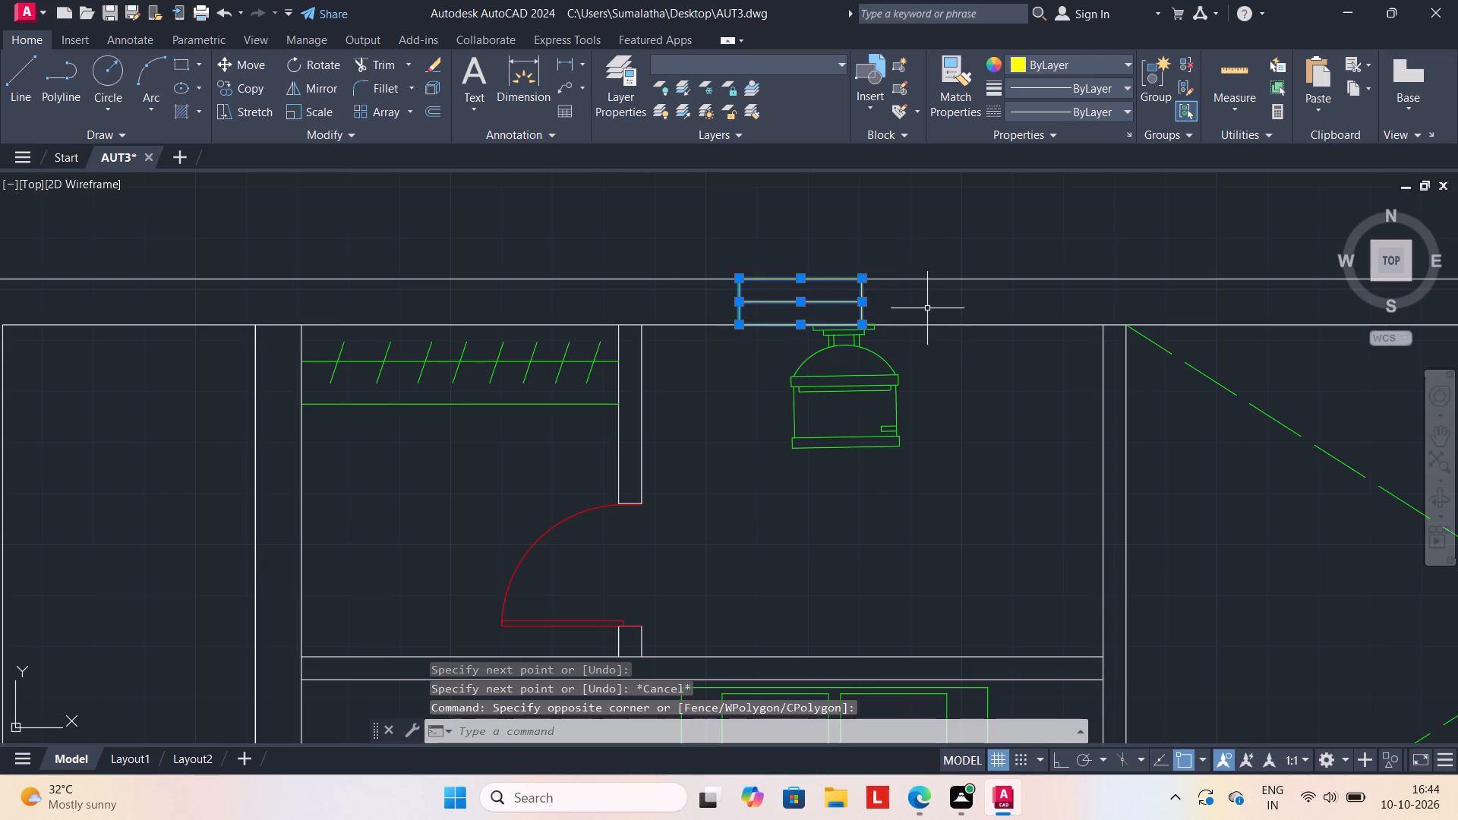
pyautogui.click(808, 302)
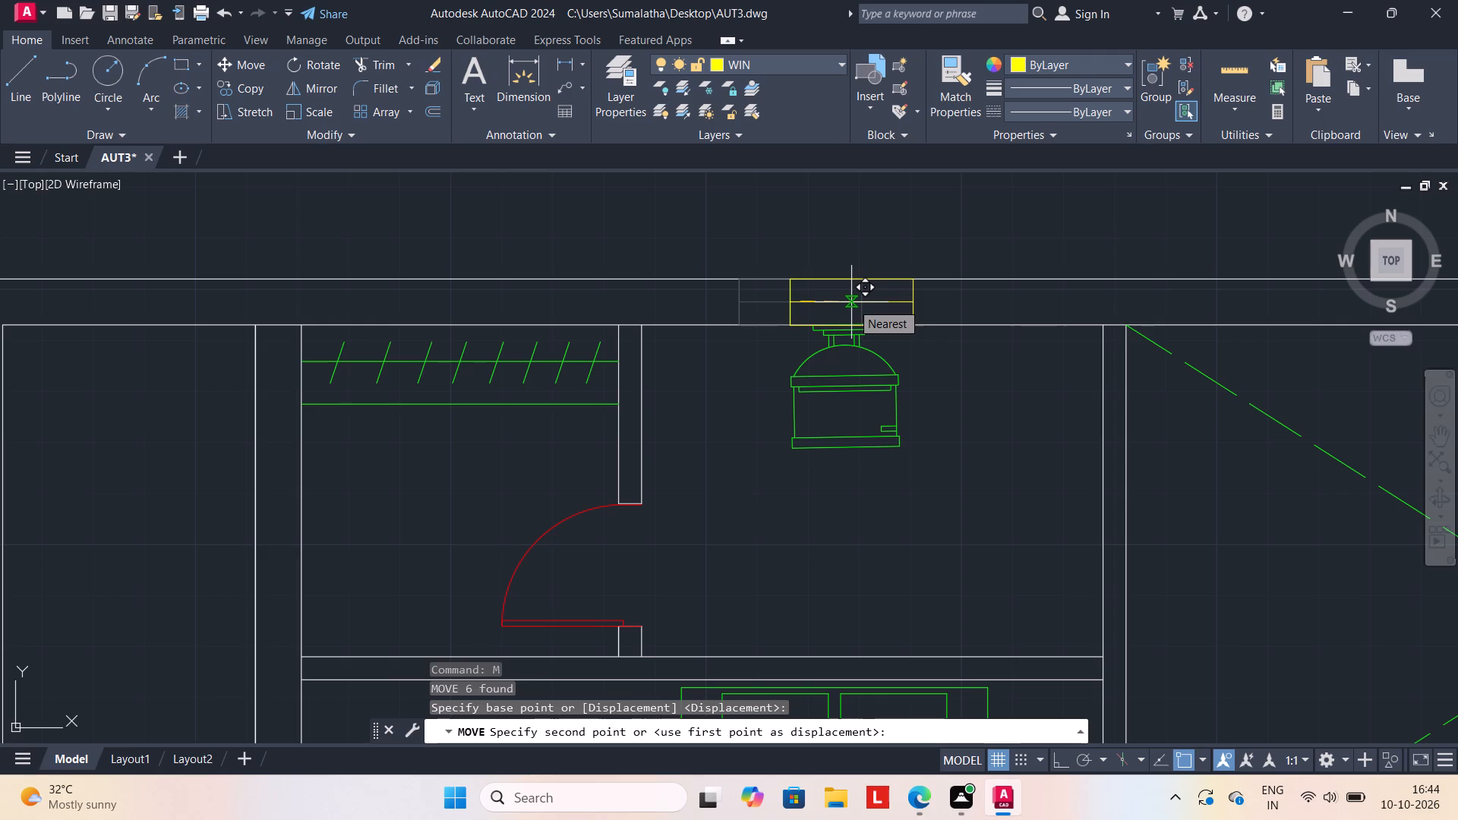
pyautogui.click(850, 303)
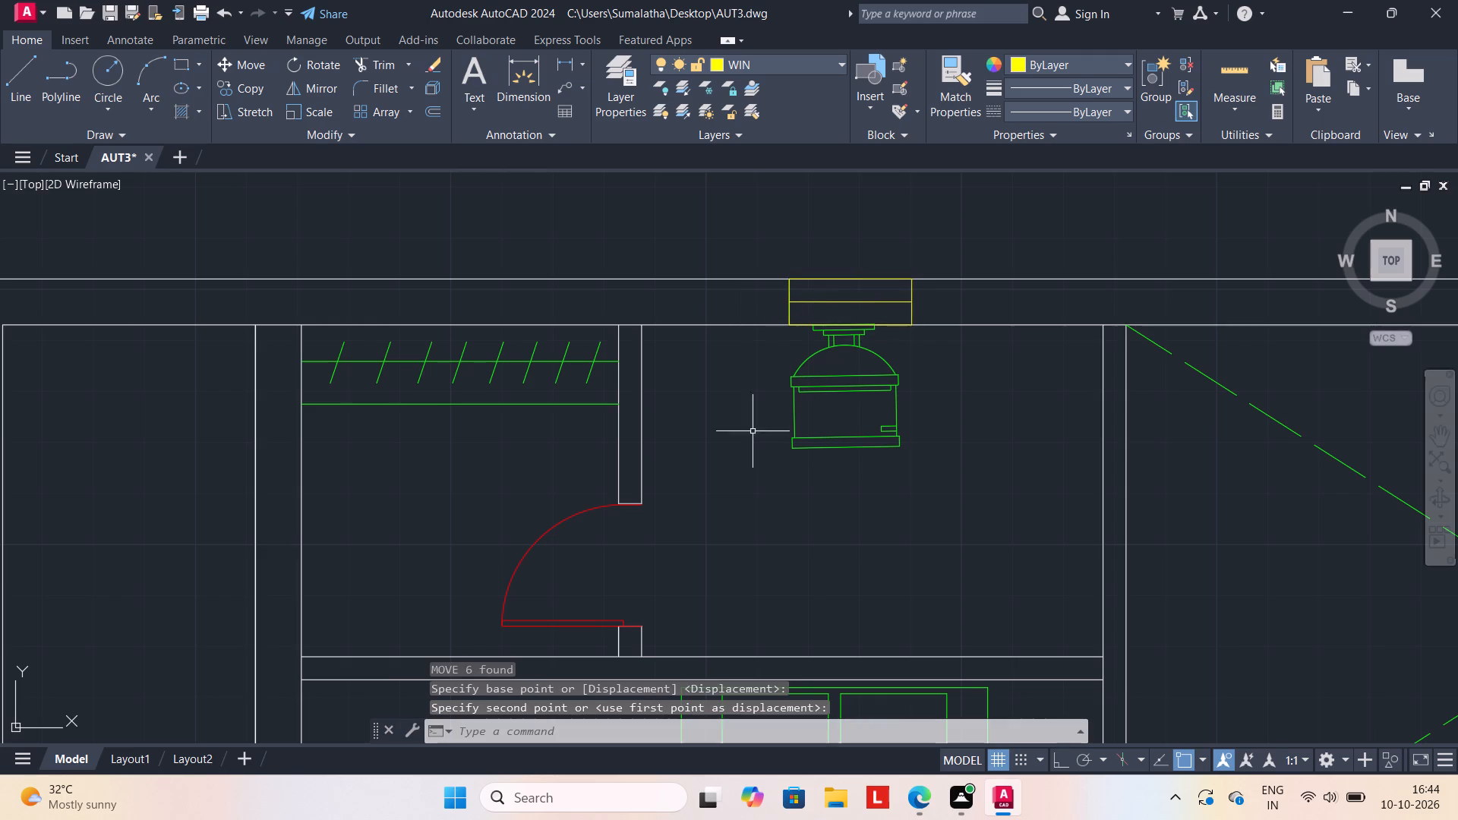
# Draw a 2' long rectangular window outline across the west wall of the northwest wardrobe area, opposite its door.
pyautogui.scroll(-2, 750, 467)
pyautogui.moveTo(750, 467); pyautogui.dragTo(746, 335, button='middle')
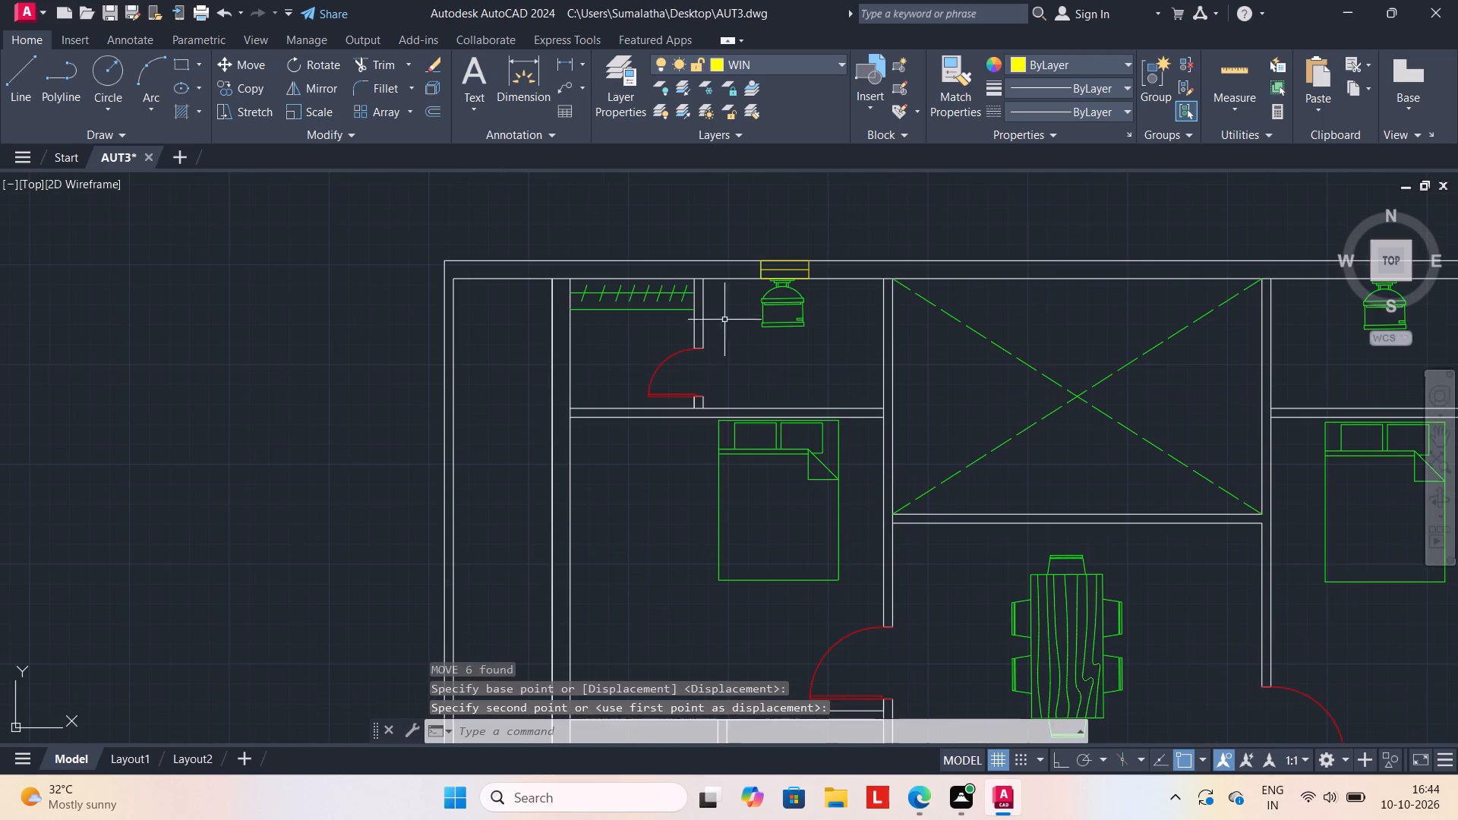
pyautogui.moveTo(597, 361); pyautogui.dragTo(699, 367, button='middle')
pyautogui.scroll(1, 619, 353)
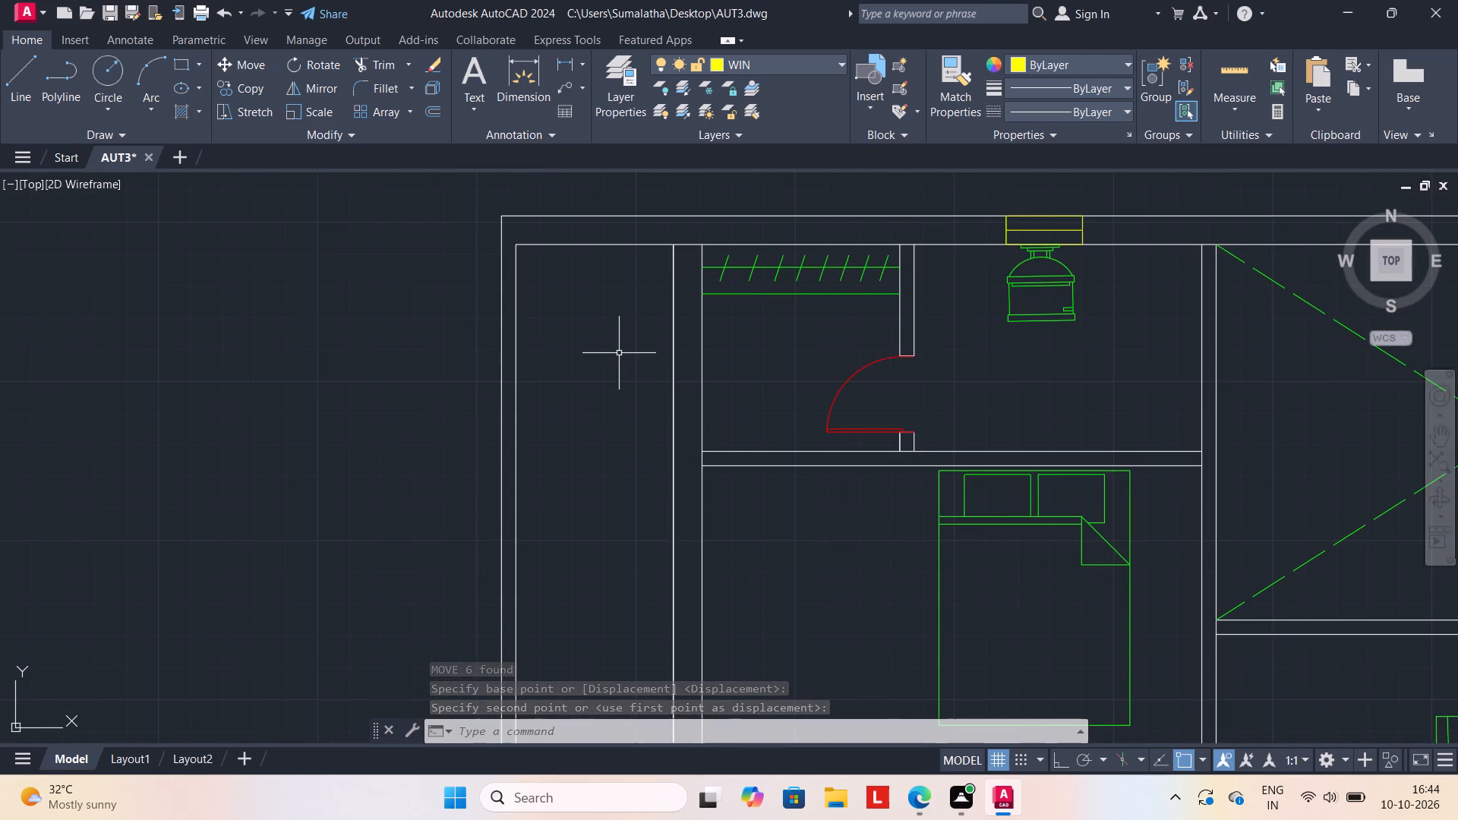
pyautogui.press('l')
pyautogui.press('Return')
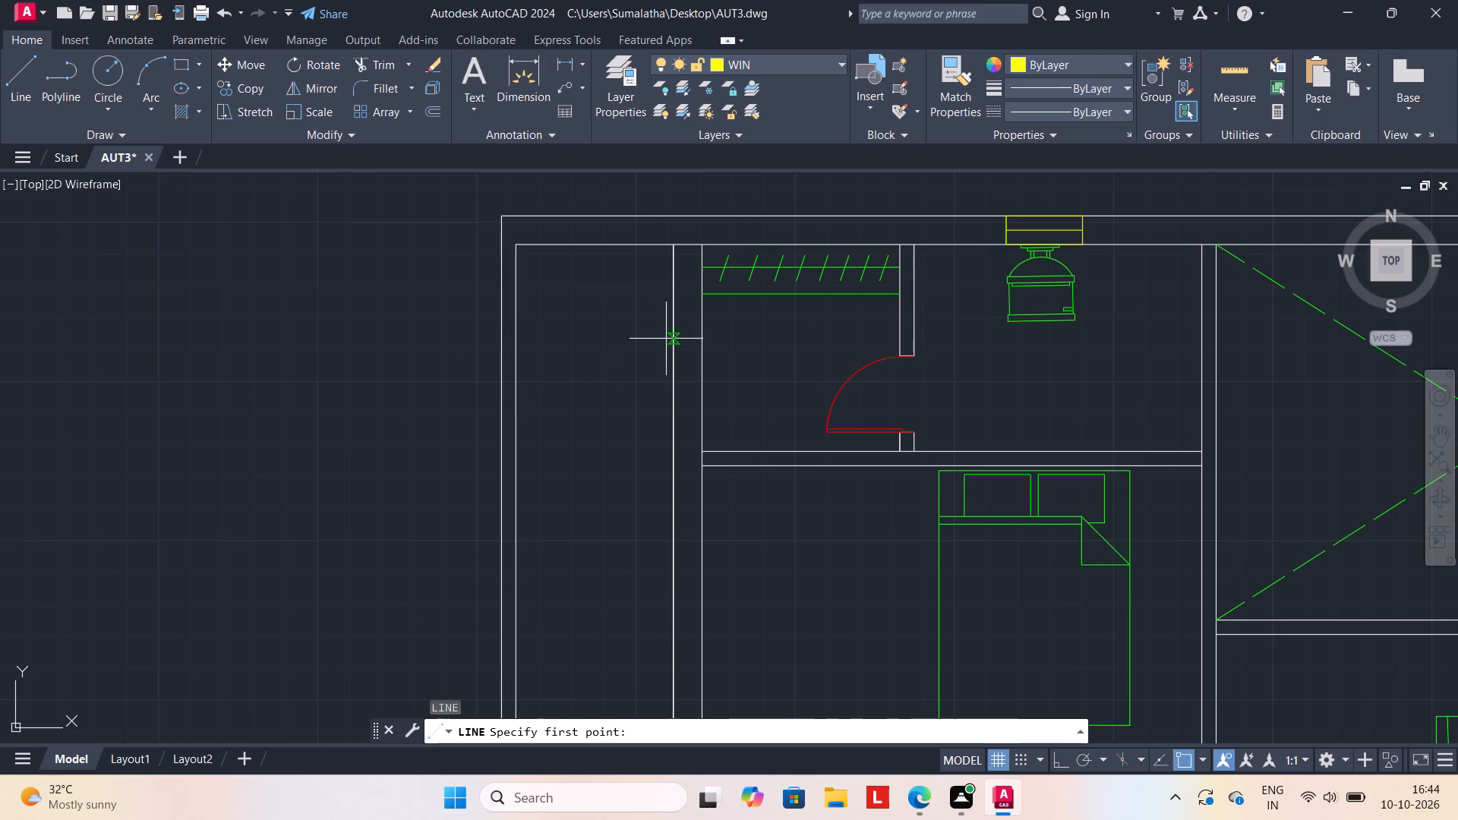
pyautogui.click(671, 335)
pyautogui.click(702, 334)
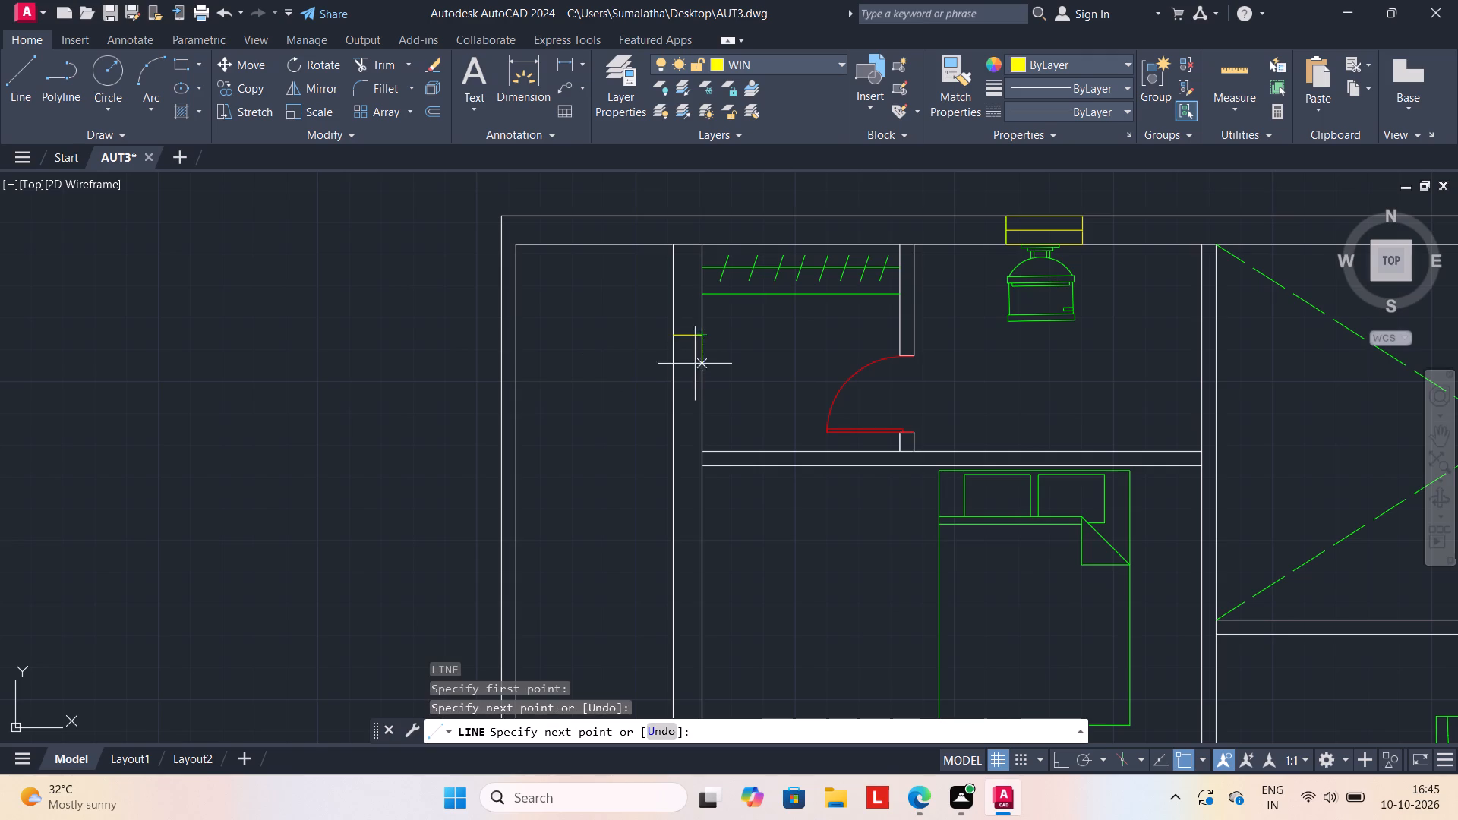
pyautogui.write("2'")
pyautogui.press('Return')
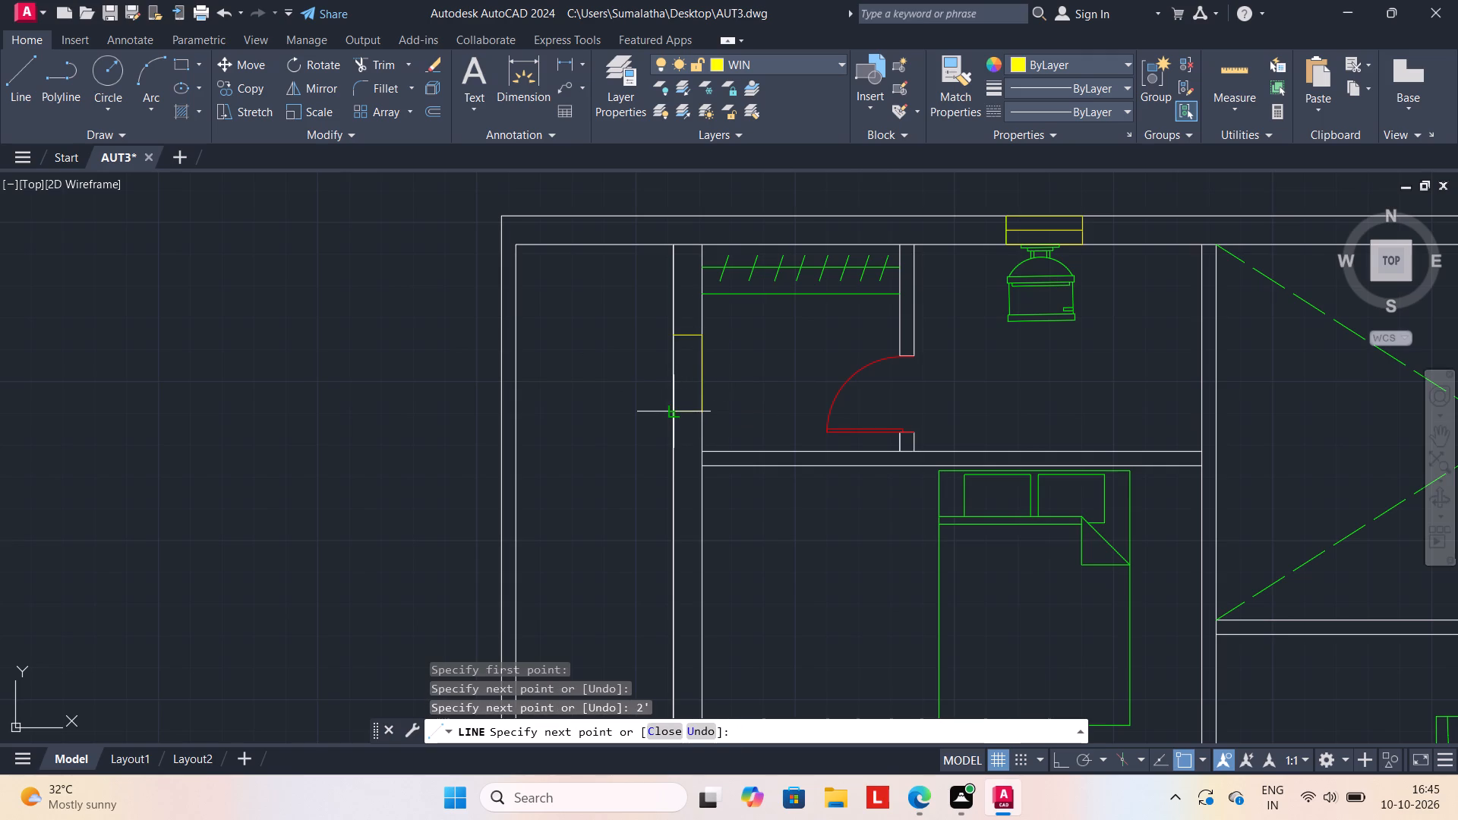
pyautogui.moveTo(674, 408); pyautogui.dragTo(674, 395)
pyautogui.click(673, 332)
pyautogui.press('Escape')
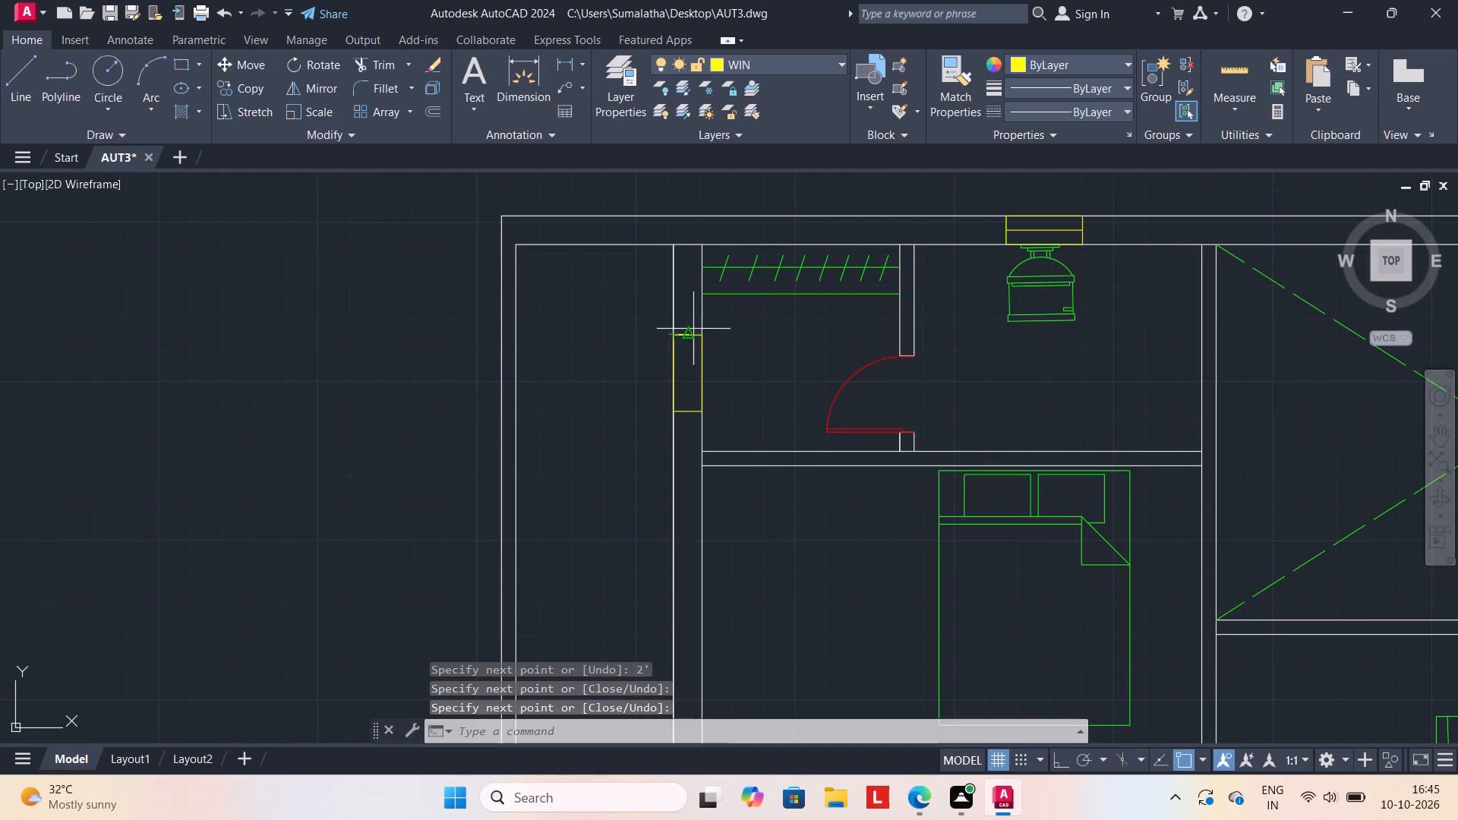
# Draw a lengthwise centre line between the end midpoints of the wardrobe area's 2' window.
pyautogui.scroll(1, 697, 326)
pyautogui.press('l')
pyautogui.press('Return')
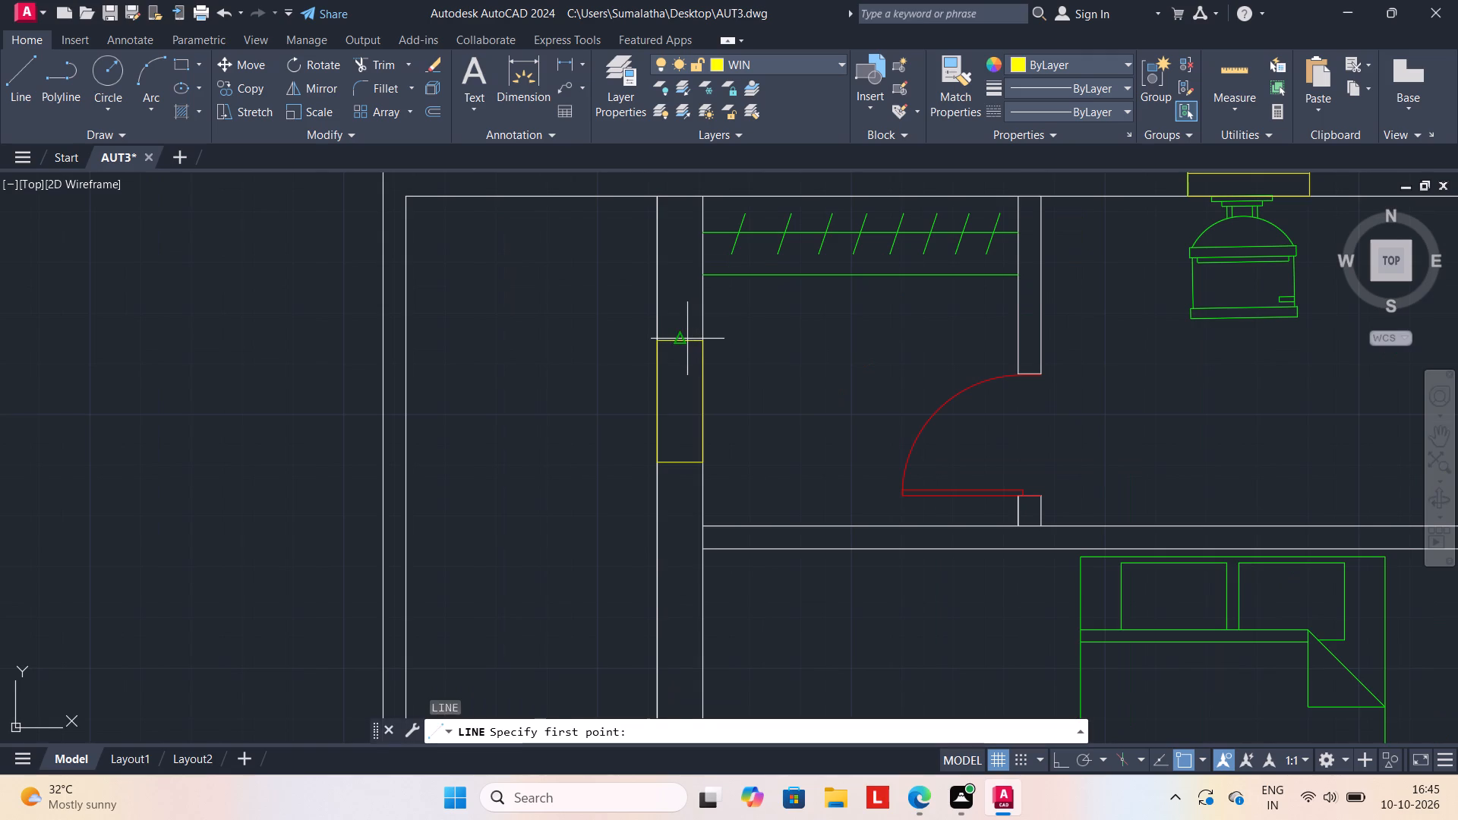
pyautogui.click(687, 339)
pyautogui.click(680, 463)
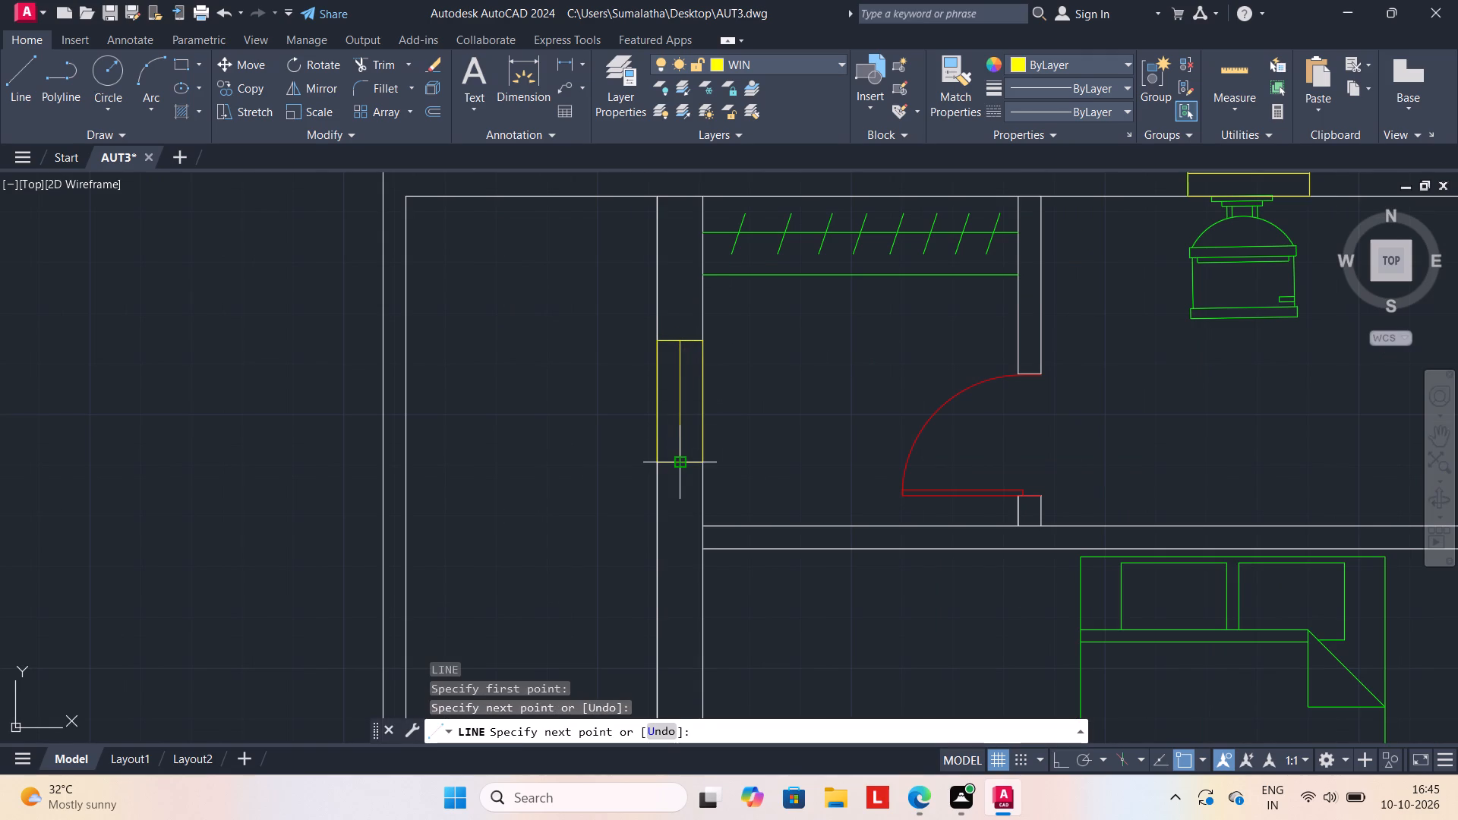
pyautogui.press('Escape')
# Draw a 3' long rectangular window outline across the northwest bedroom's west wall, level with the bed.
pyautogui.scroll(-1, 682, 462)
pyautogui.moveTo(685, 470); pyautogui.dragTo(717, 348, button='middle')
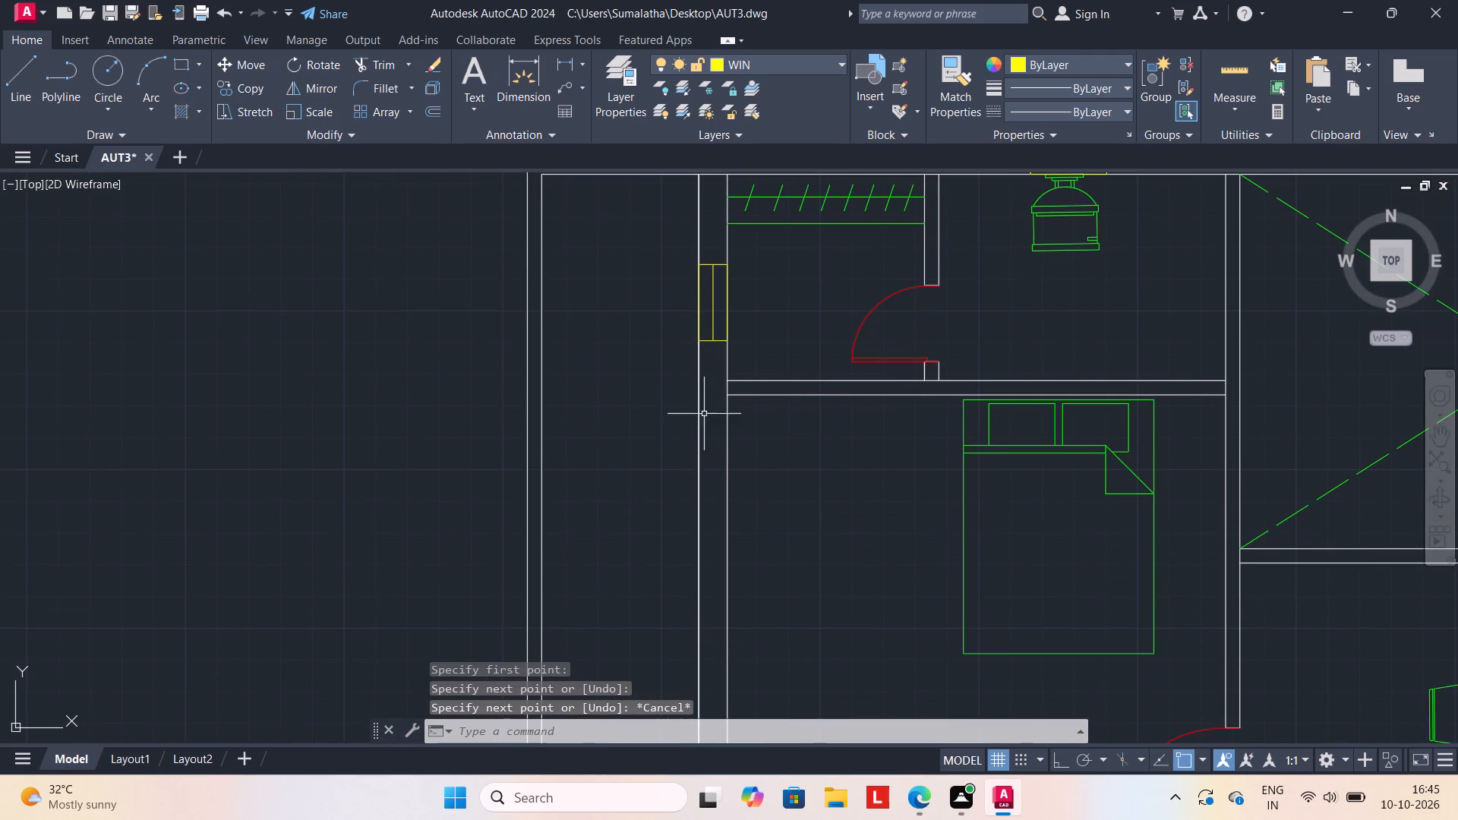
pyautogui.scroll(-1, 706, 449)
pyautogui.moveTo(706, 449); pyautogui.dragTo(723, 323, button='middle')
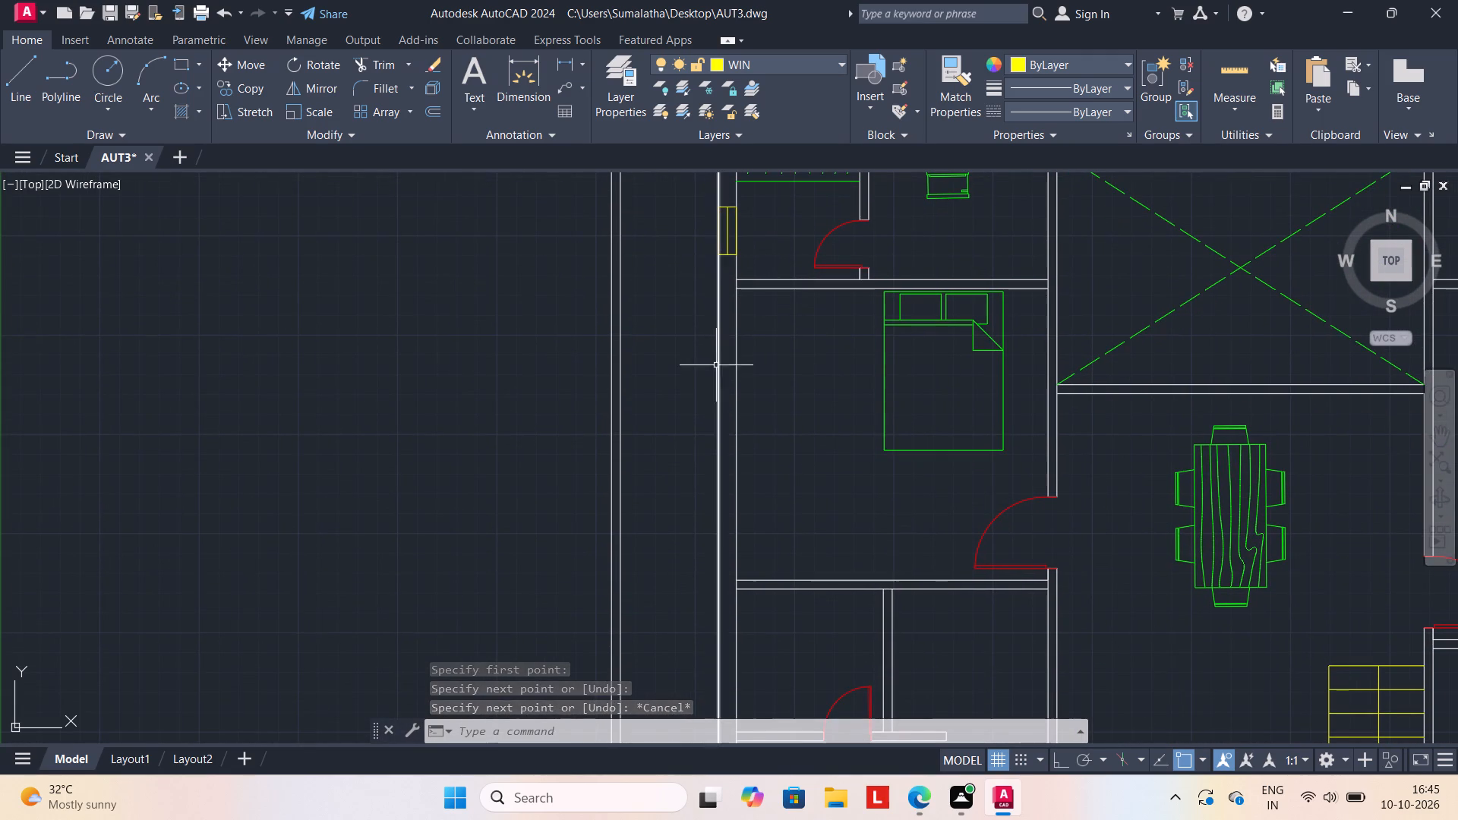
pyautogui.press('l')
pyautogui.press('Return')
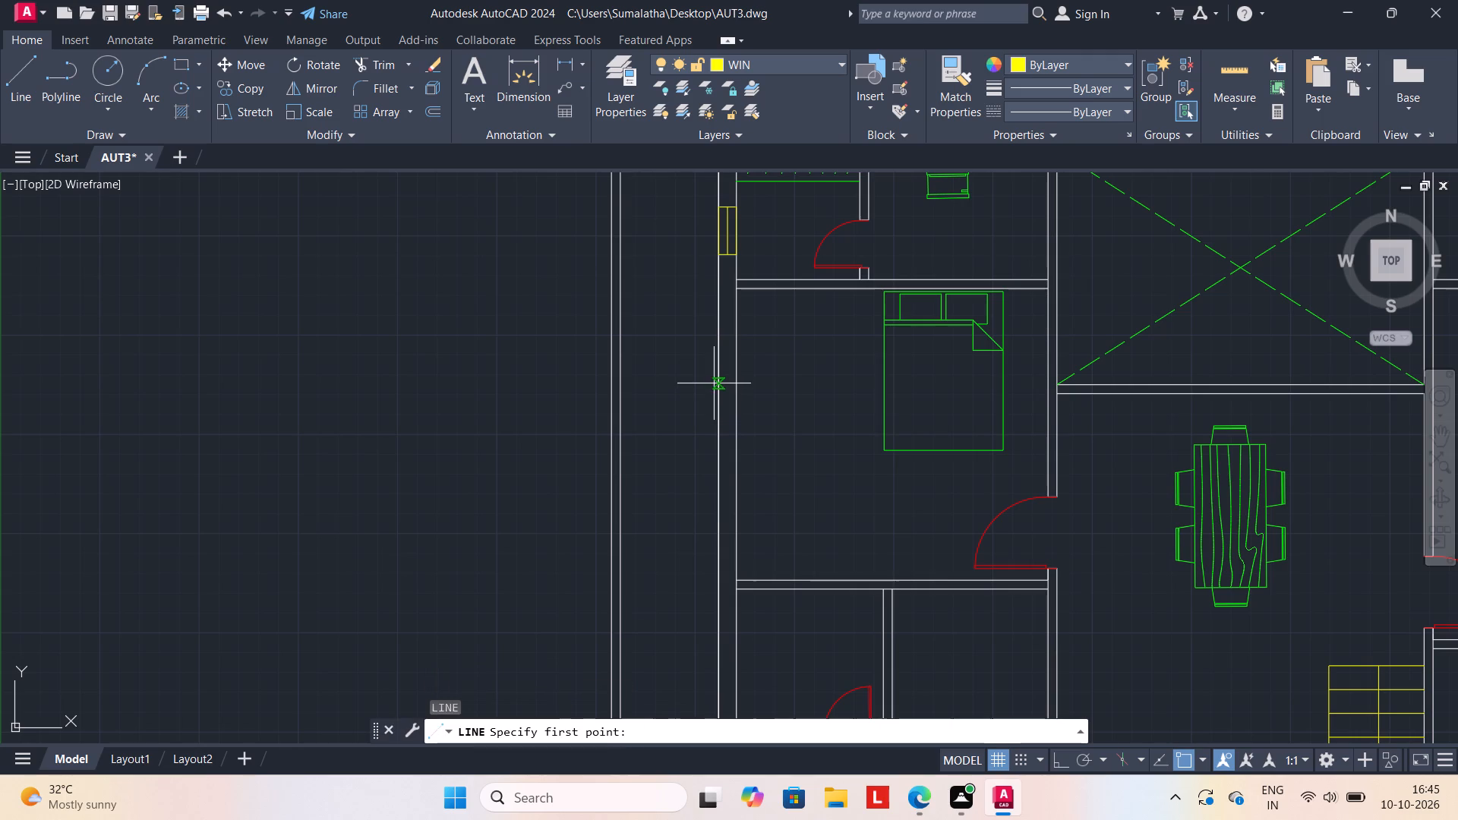
pyautogui.click(715, 369)
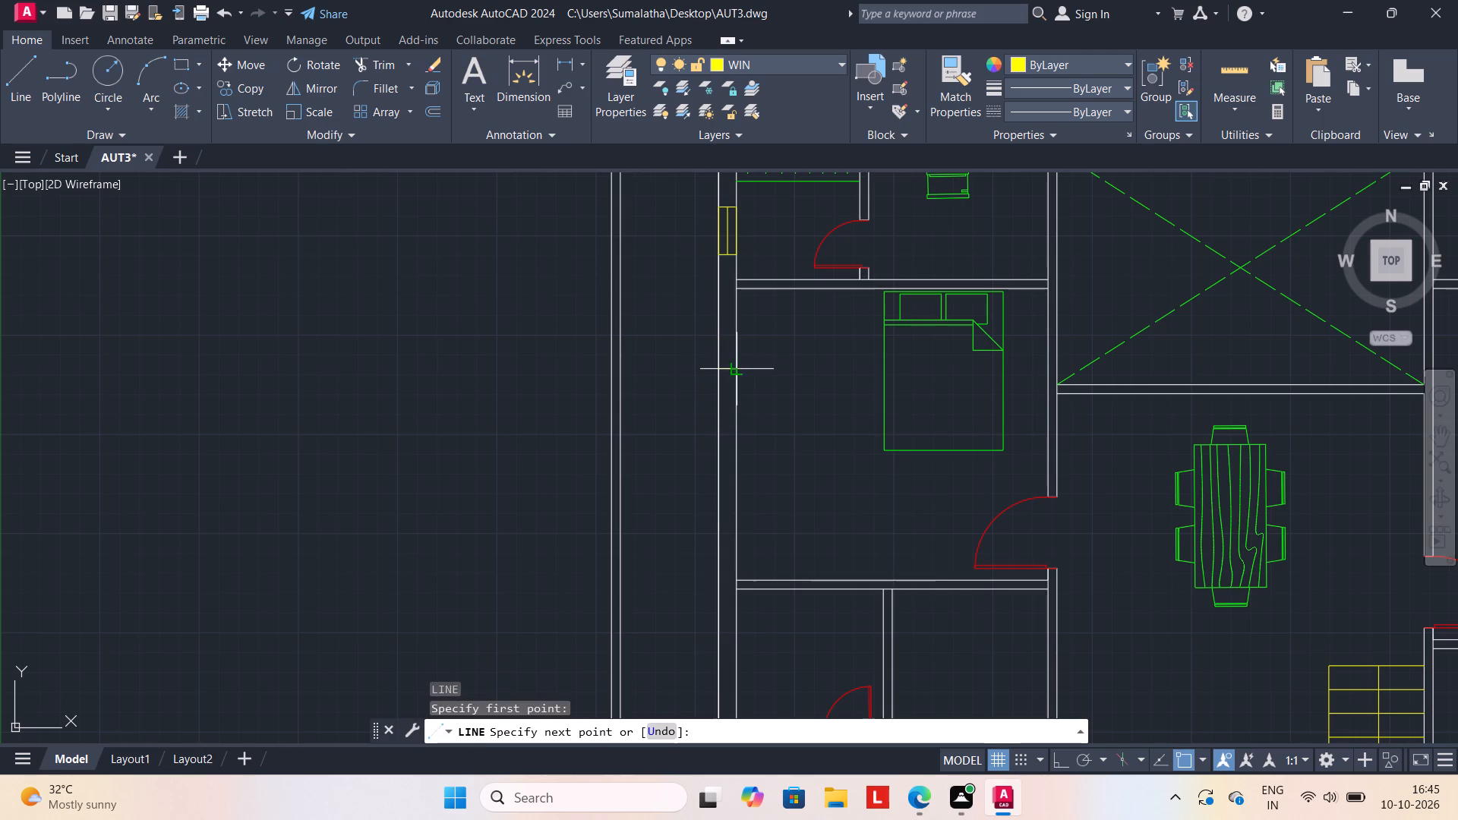
pyautogui.click(741, 368)
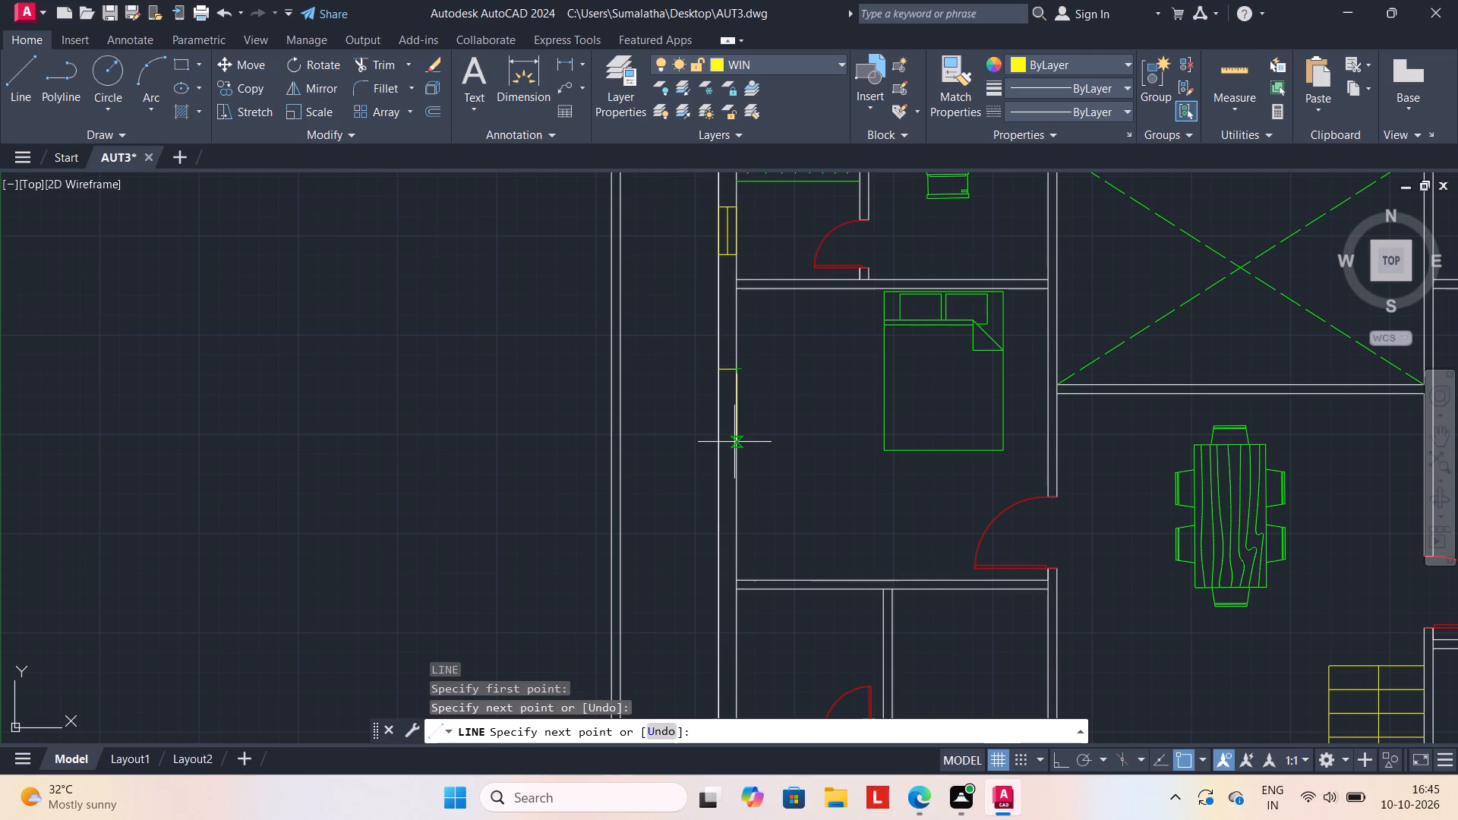
pyautogui.write("3'")
pyautogui.press('Return')
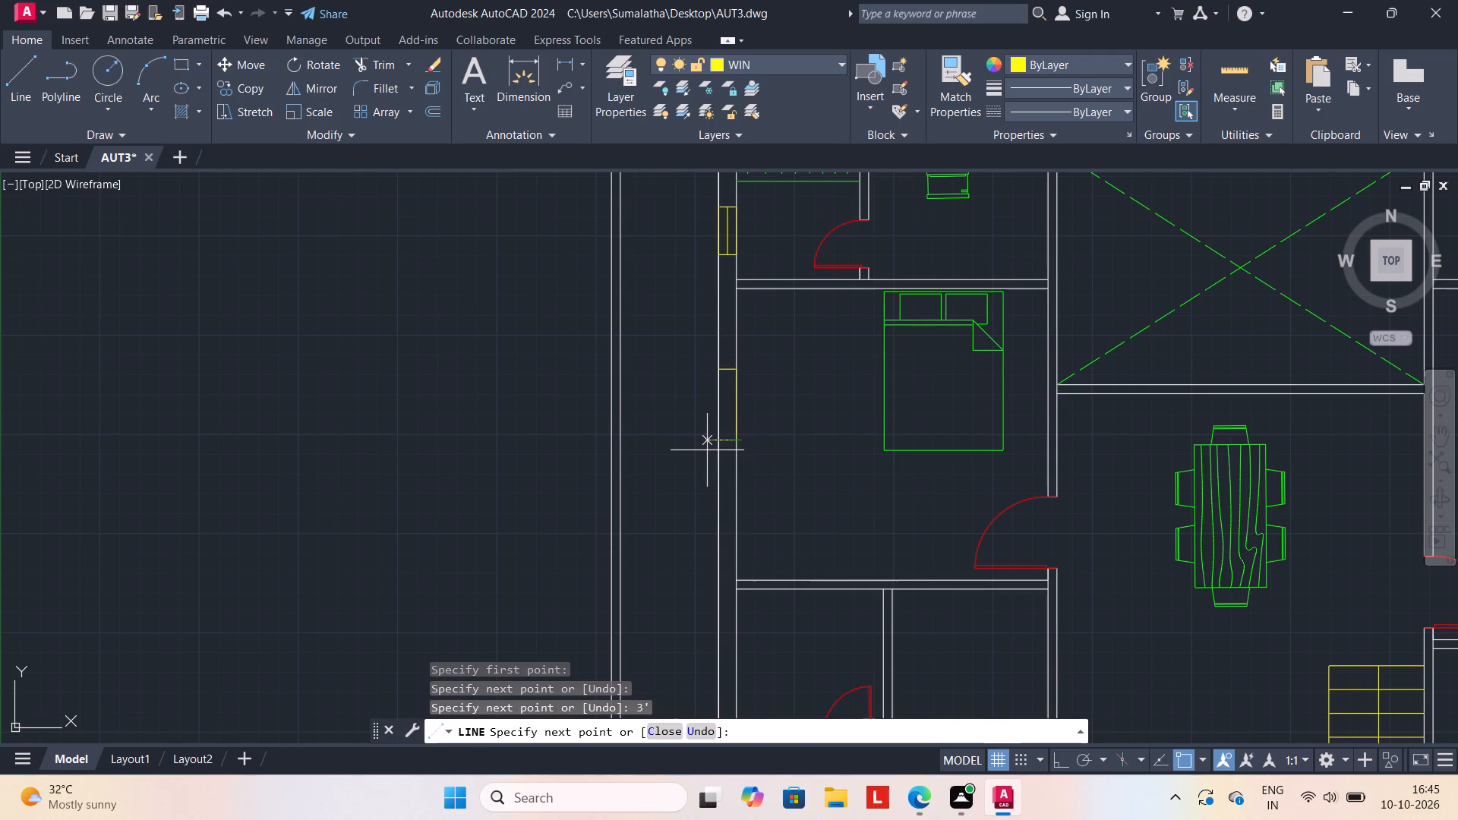
pyautogui.click(714, 442)
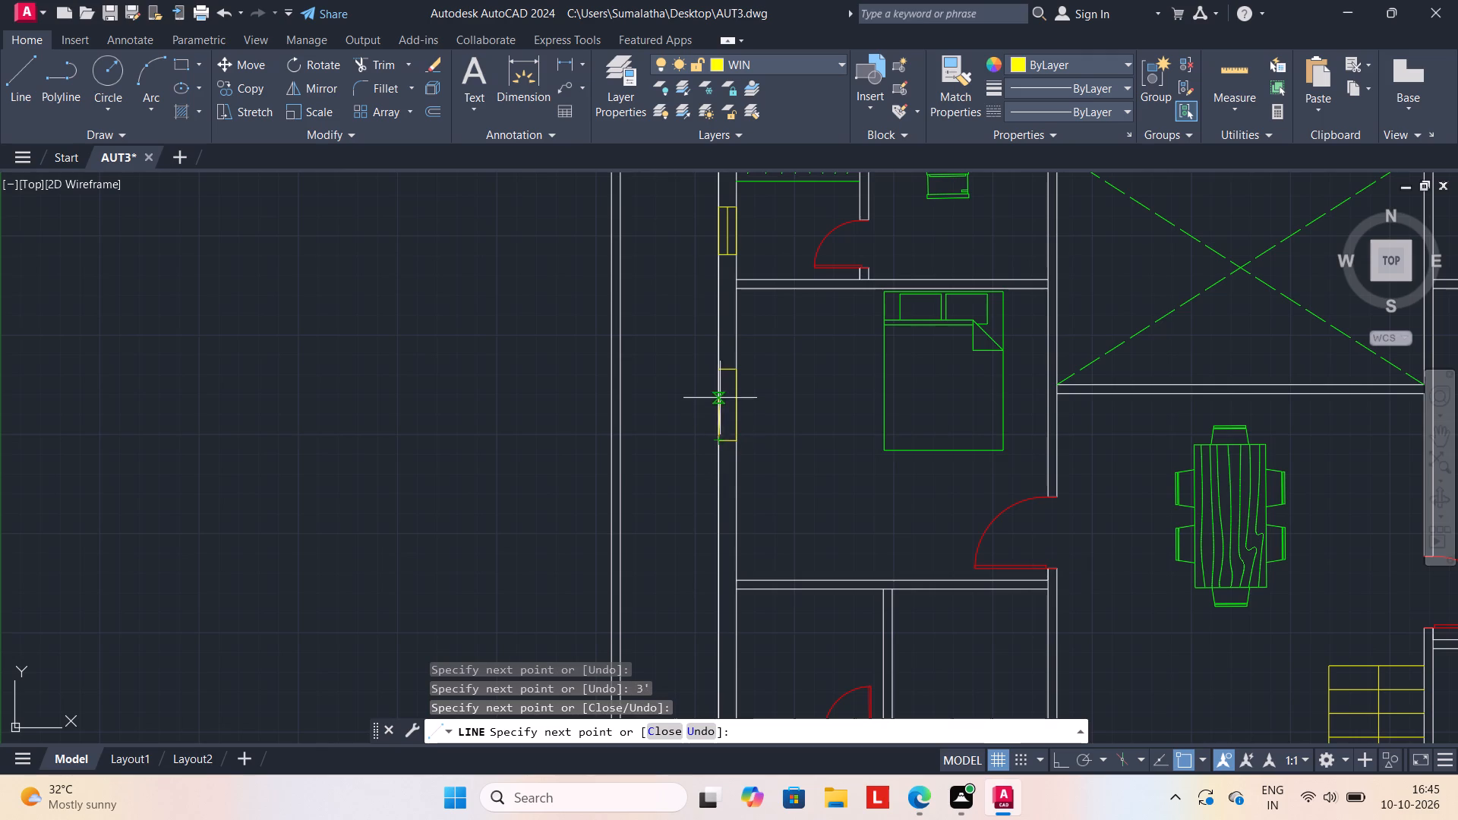
pyautogui.click(718, 370)
pyautogui.scroll(2, 726, 382)
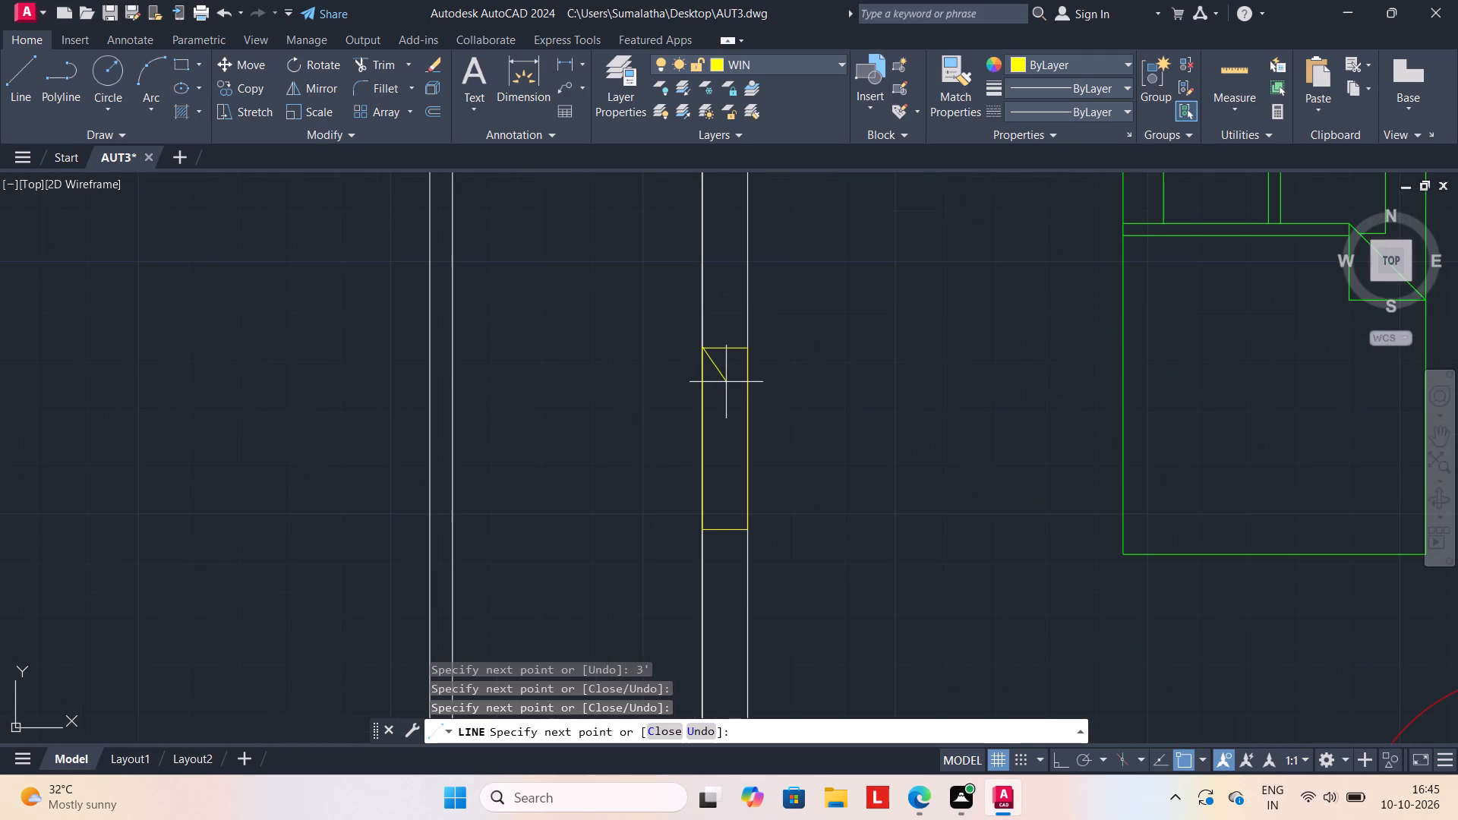
pyautogui.press('Escape')
# Draw a lengthwise centre line between the end midpoints of the northwest bedroom's 3' window.
pyautogui.press('l')
pyautogui.press('Return')
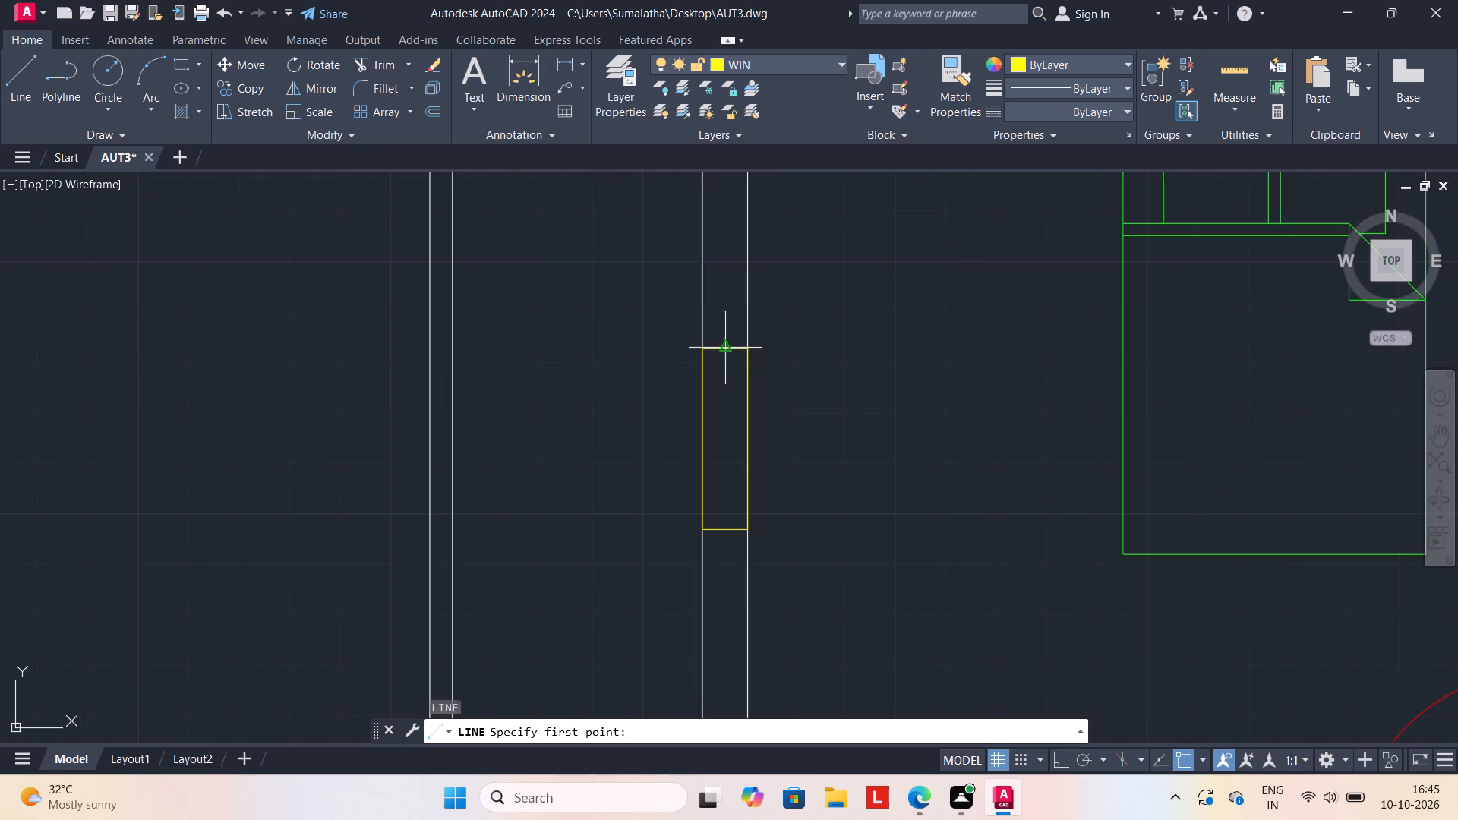
pyautogui.click(719, 348)
pyautogui.click(727, 525)
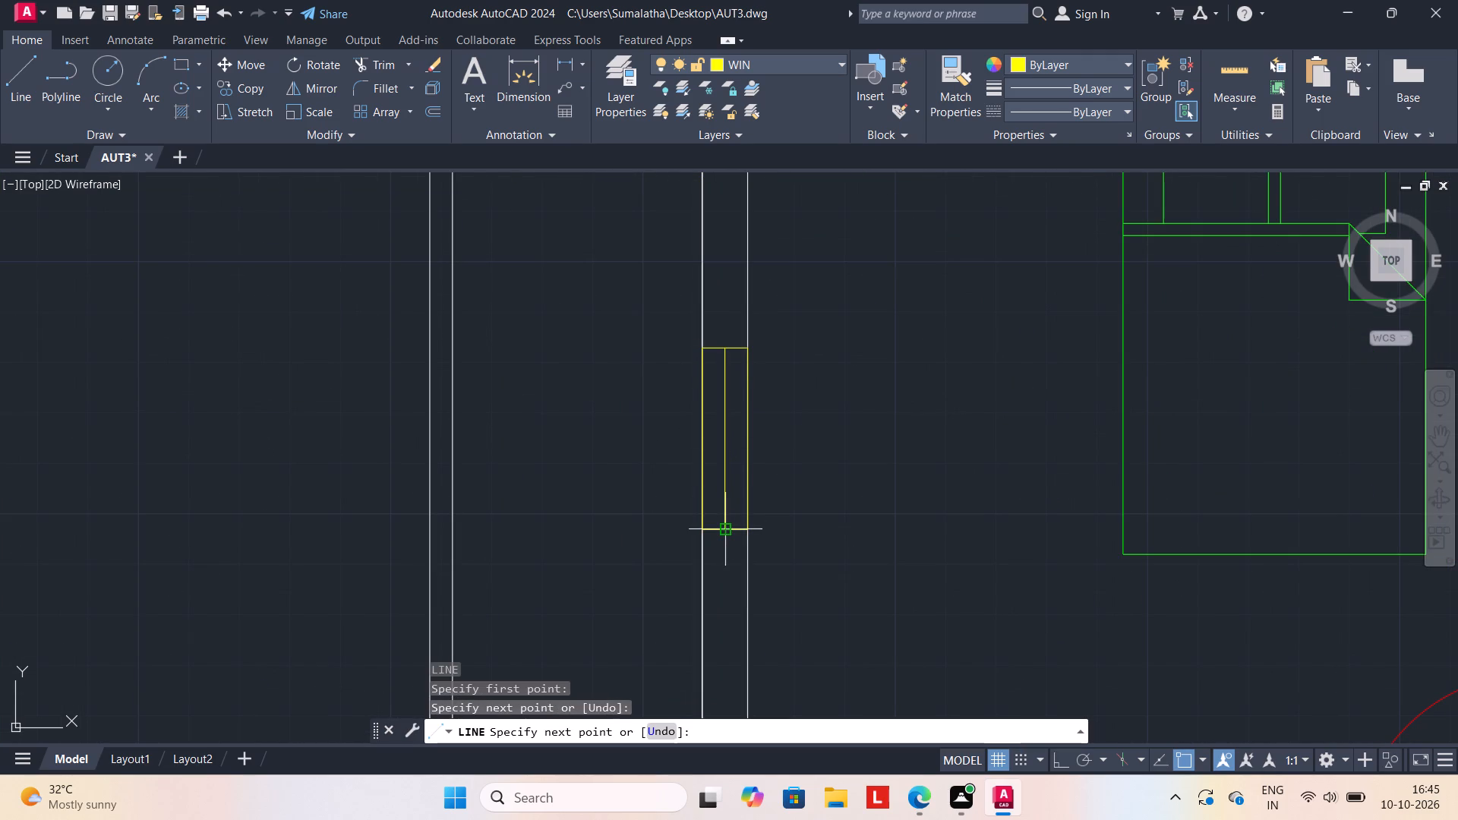
pyautogui.press('Escape')
# Draw a 3' long rectangular window outline across the west wall of the space between the small room and the southwest bathroom.
pyautogui.scroll(-2, 801, 528)
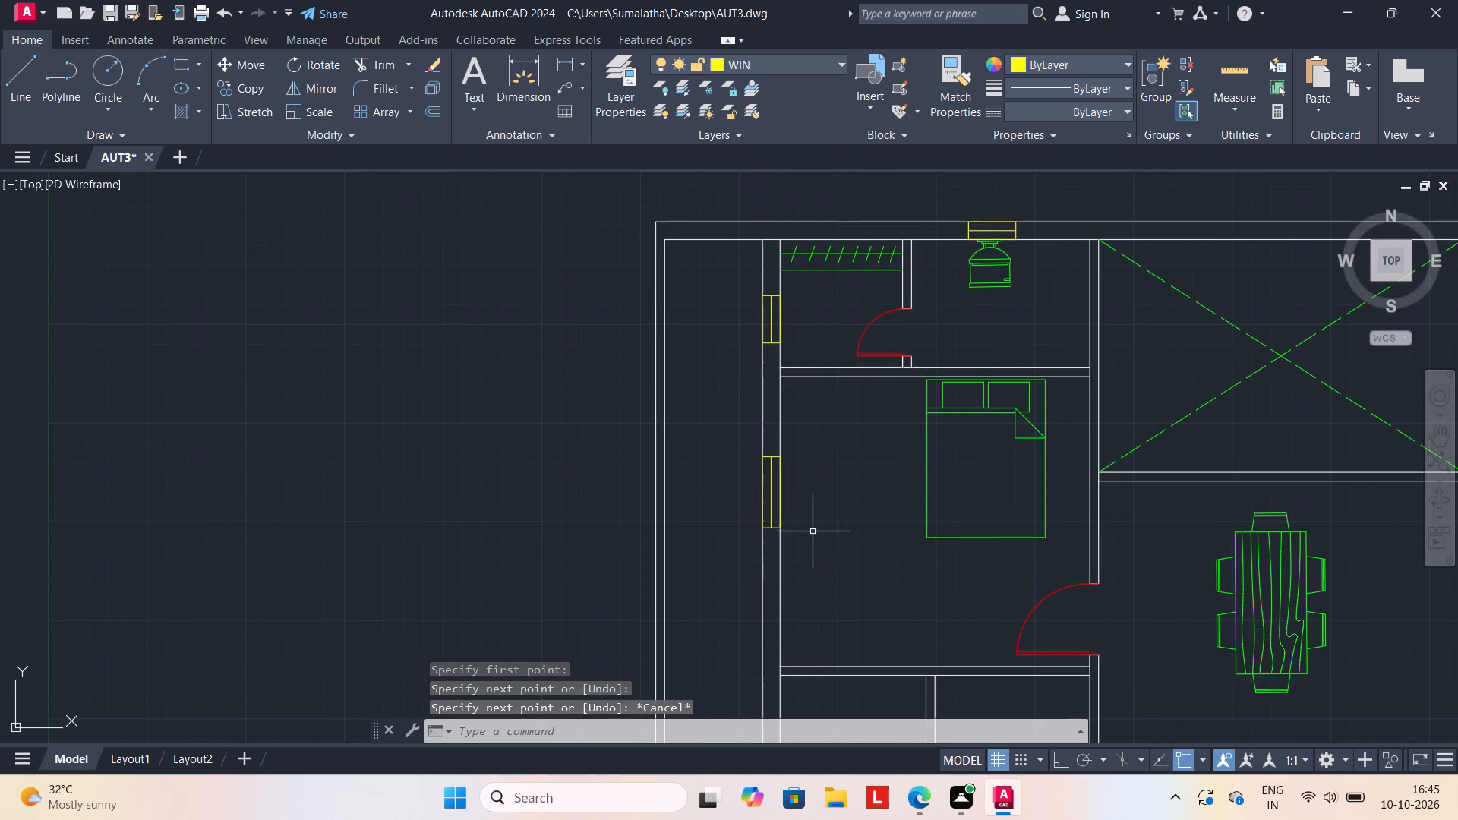
pyautogui.moveTo(813, 531); pyautogui.dragTo(819, 386, button='middle')
pyautogui.scroll(-2, 821, 403)
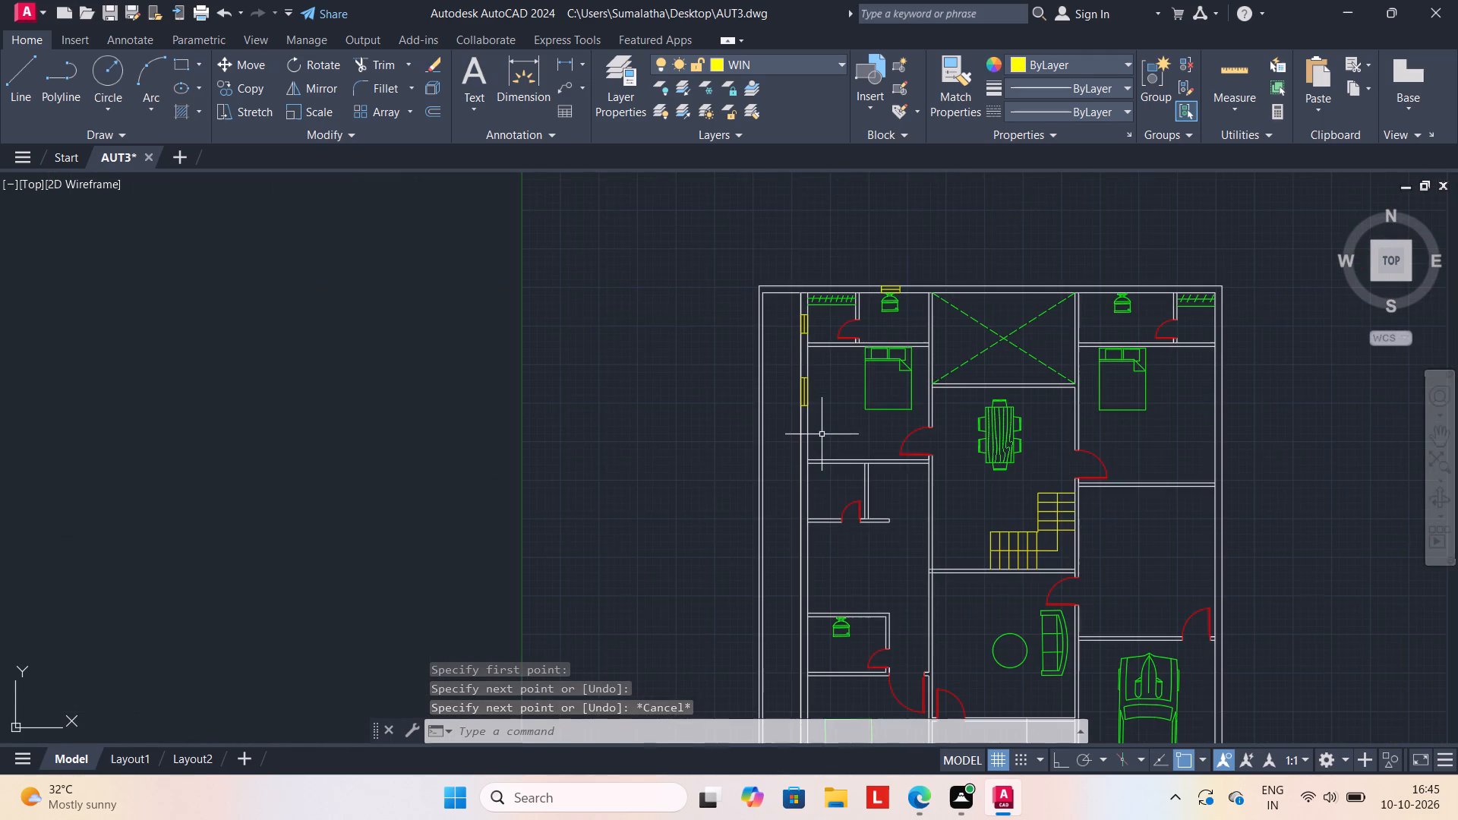
pyautogui.moveTo(818, 465); pyautogui.dragTo(825, 383, button='middle')
pyautogui.scroll(2, 797, 481)
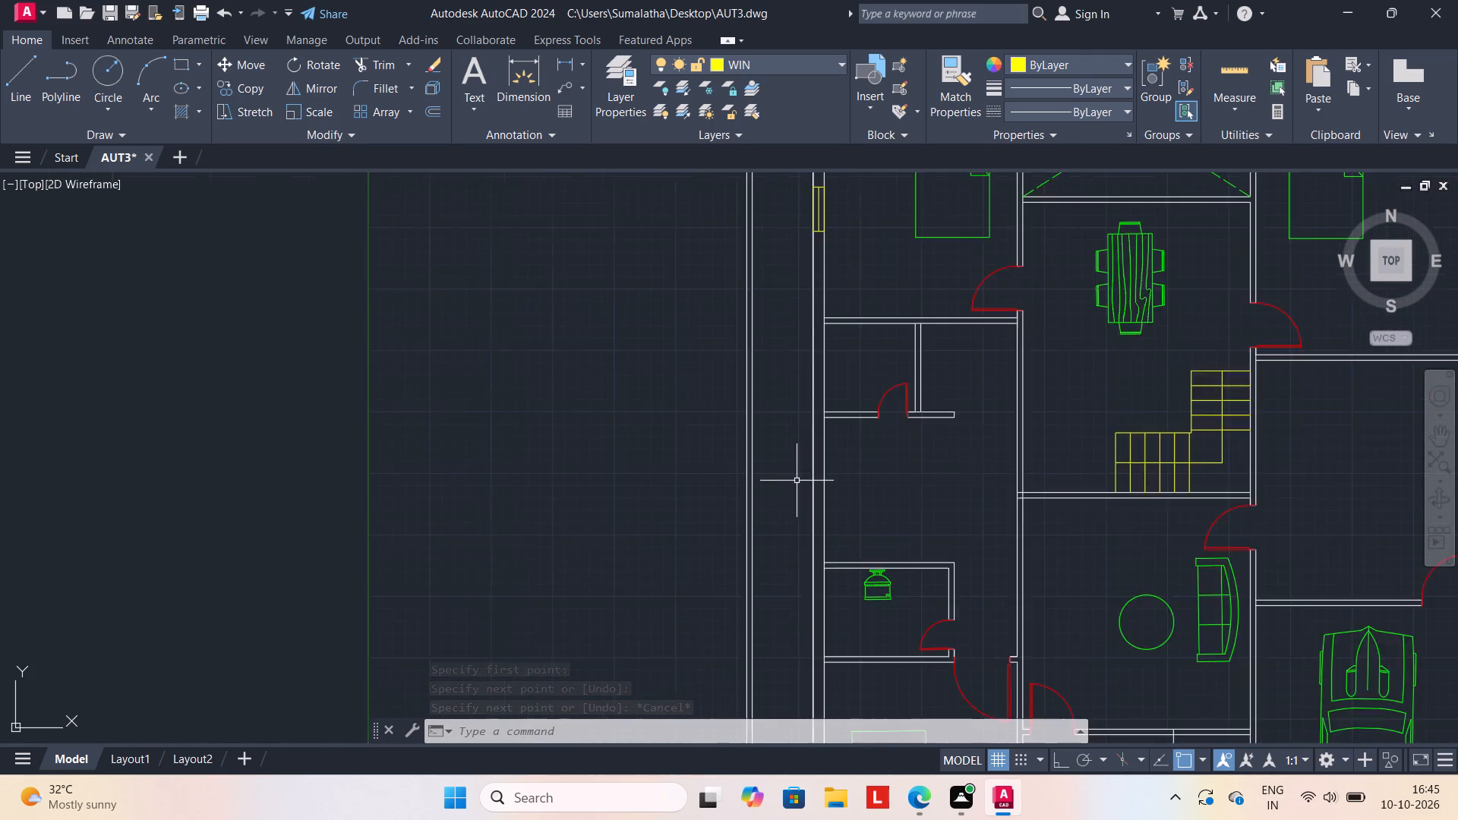
pyautogui.scroll(-2, 802, 475)
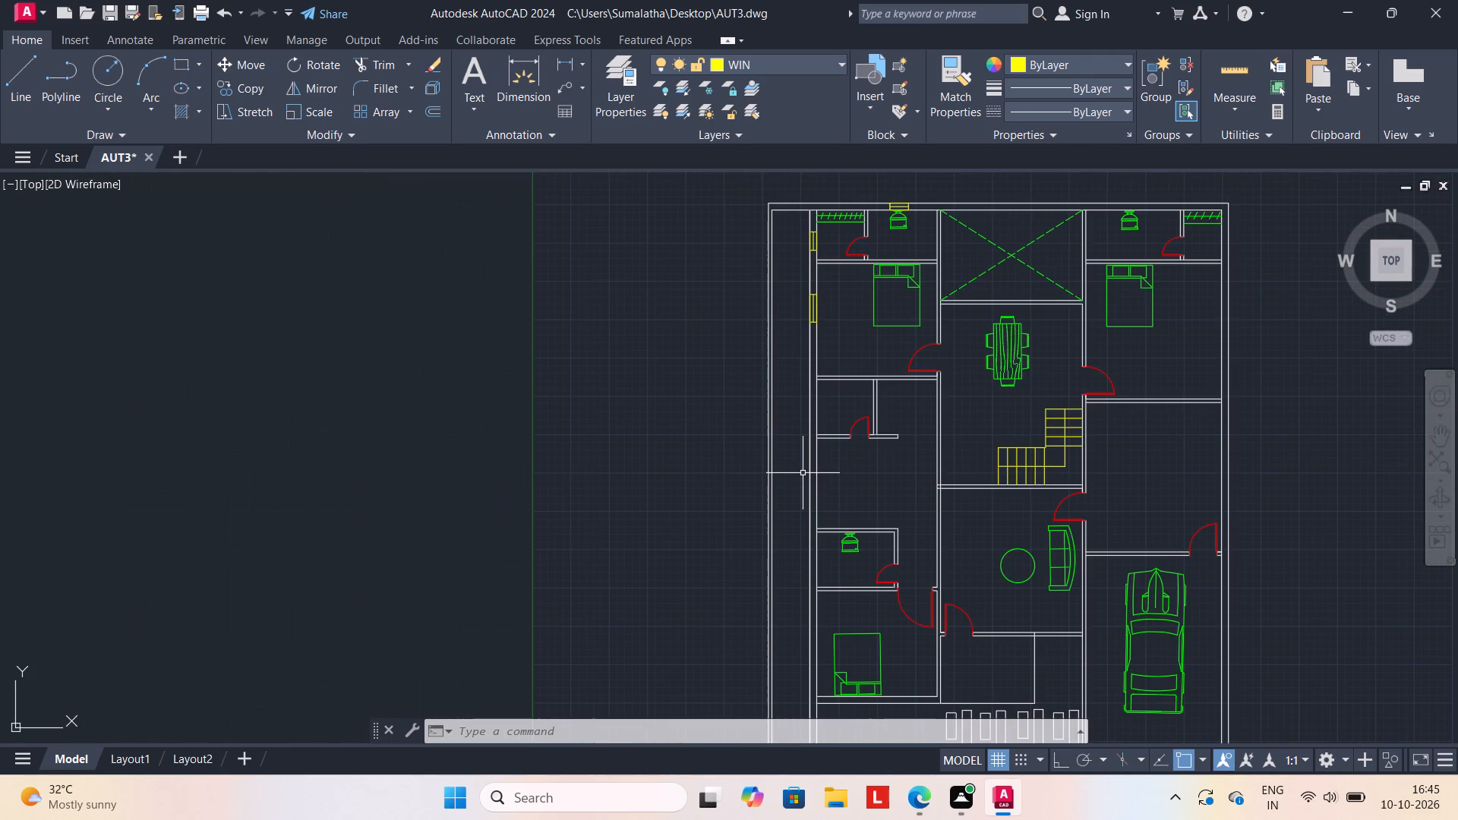
pyautogui.press('l')
pyautogui.press('Return')
pyautogui.scroll(2, 814, 462)
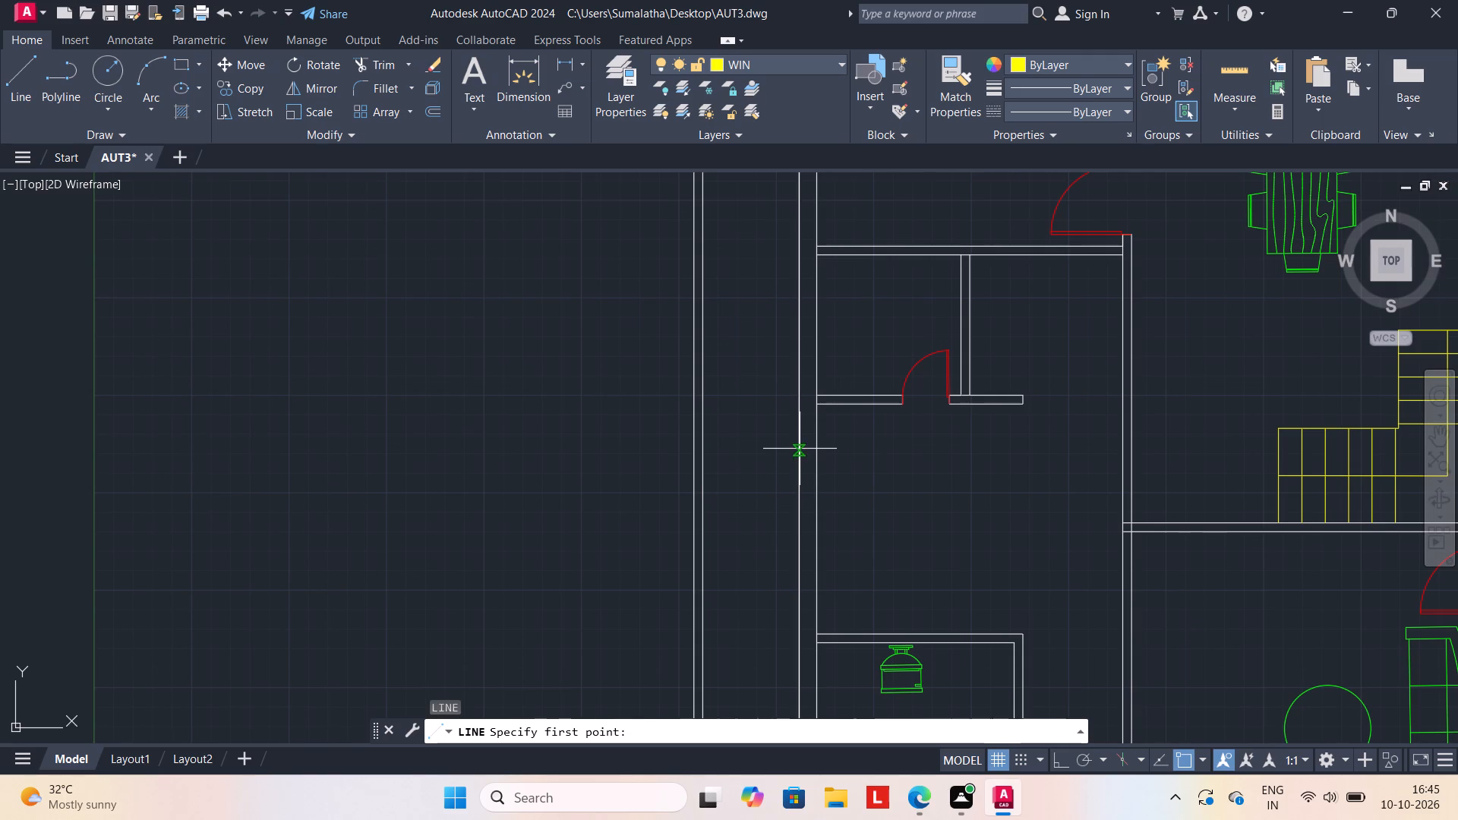
pyautogui.click(800, 449)
pyautogui.click(816, 447)
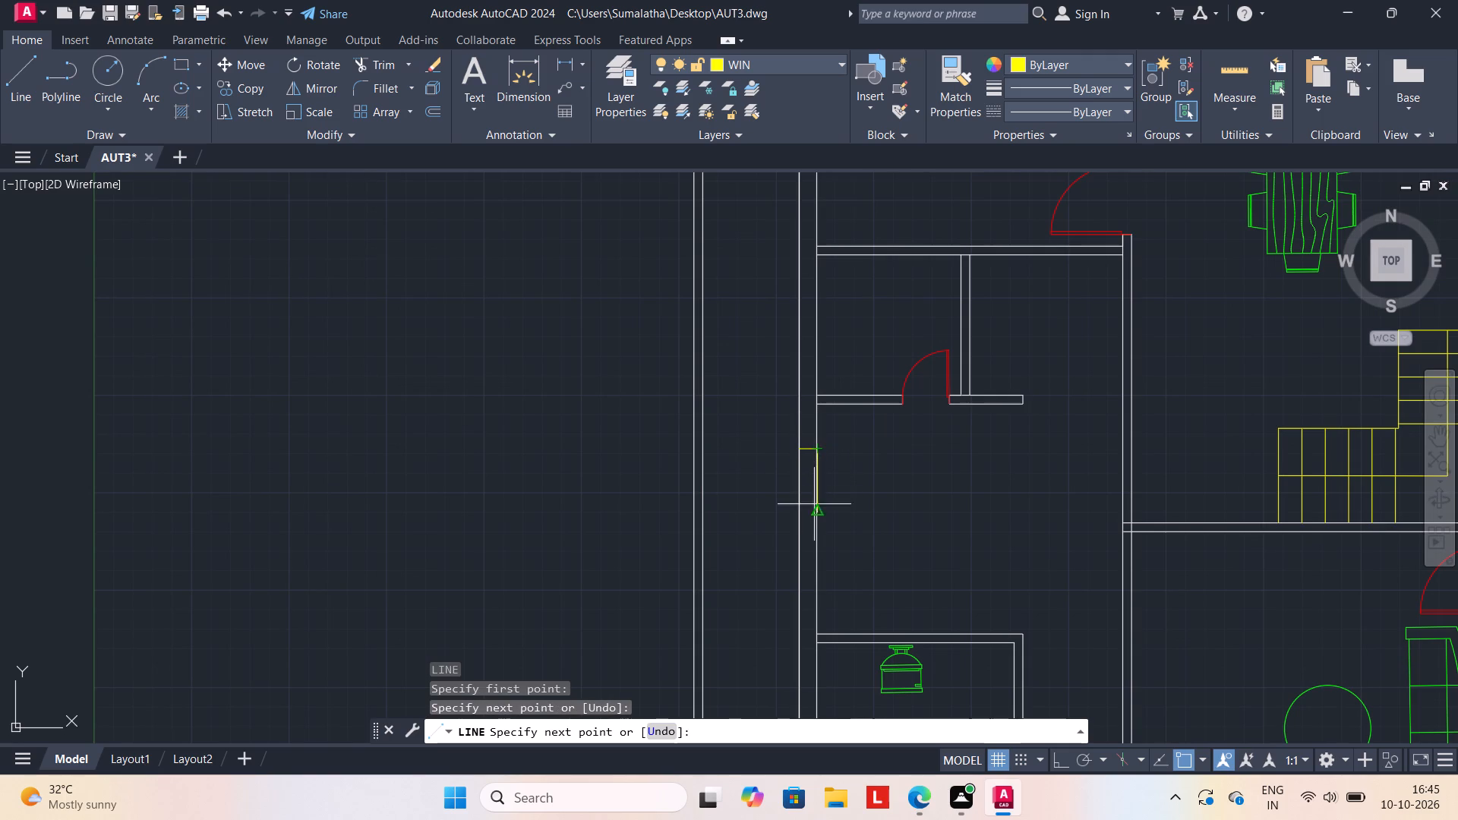
pyautogui.write("3'")
pyautogui.press('Return')
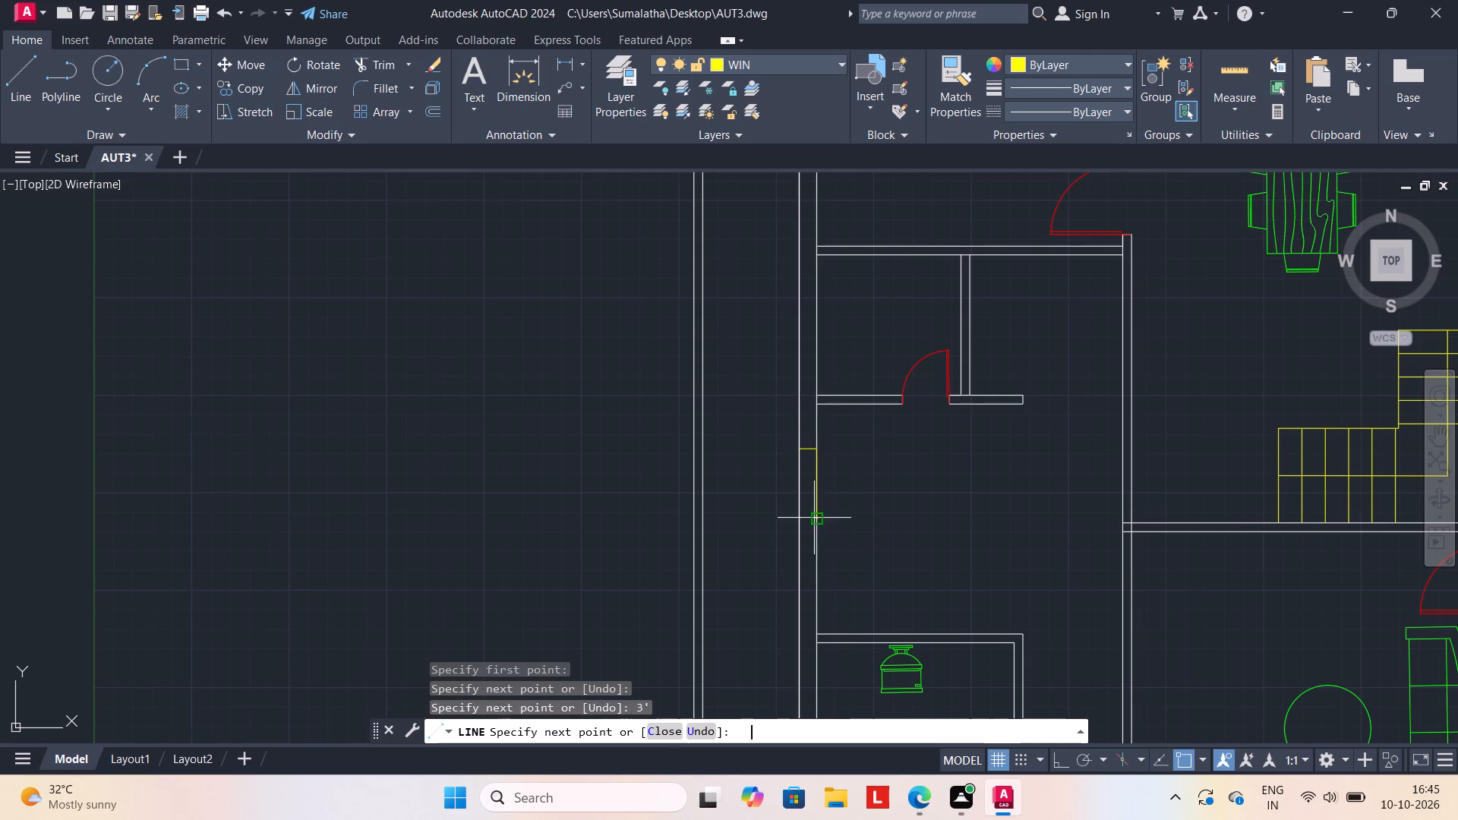
pyautogui.click(794, 520)
pyautogui.click(797, 450)
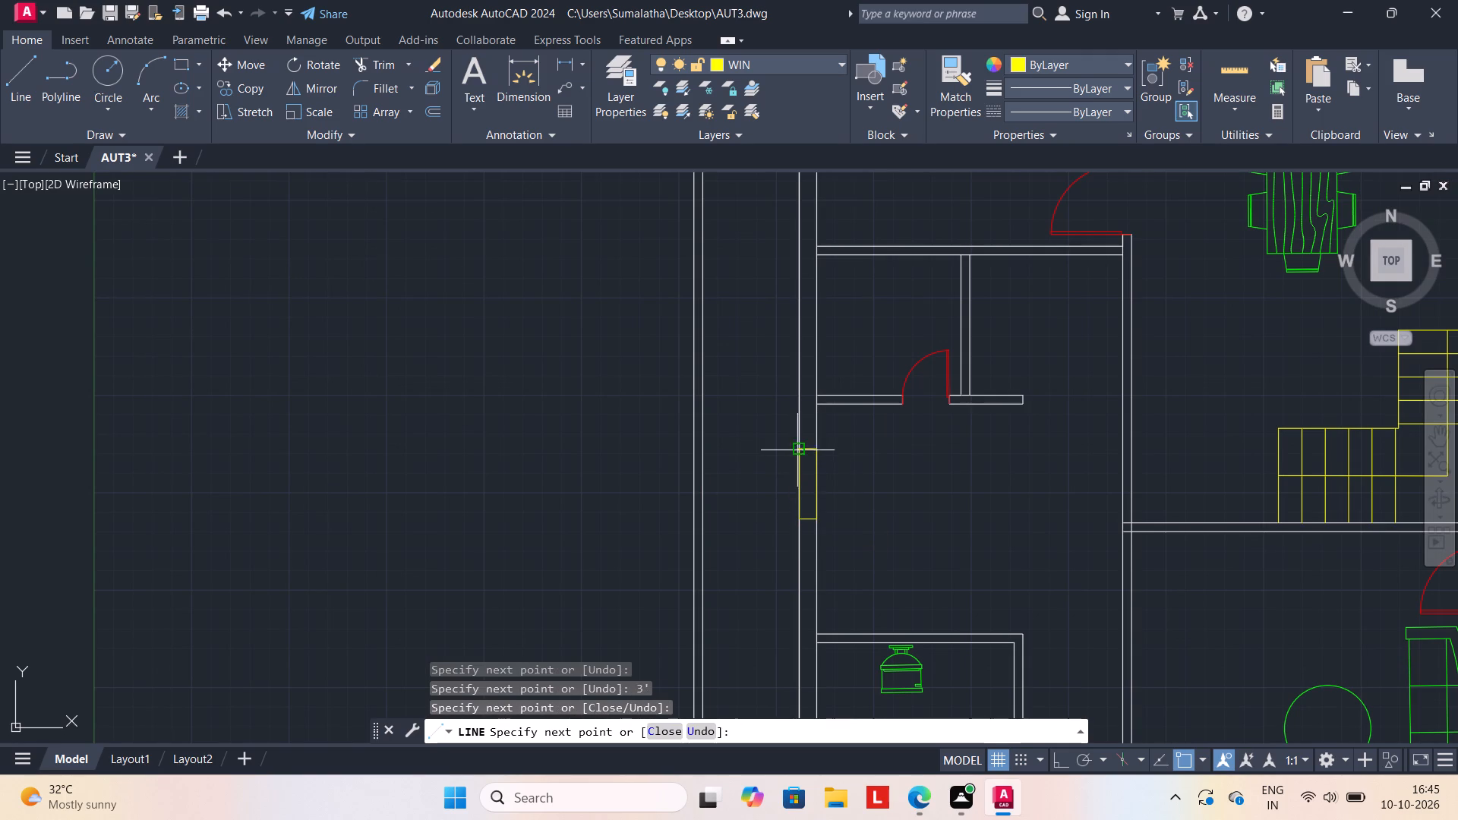
pyautogui.press('Escape')
# Draw a lengthwise centre line between the end midpoints of the 3' window north of the southwest bathroom.
pyautogui.scroll(2, 799, 450)
pyautogui.press('l')
pyautogui.press('Return')
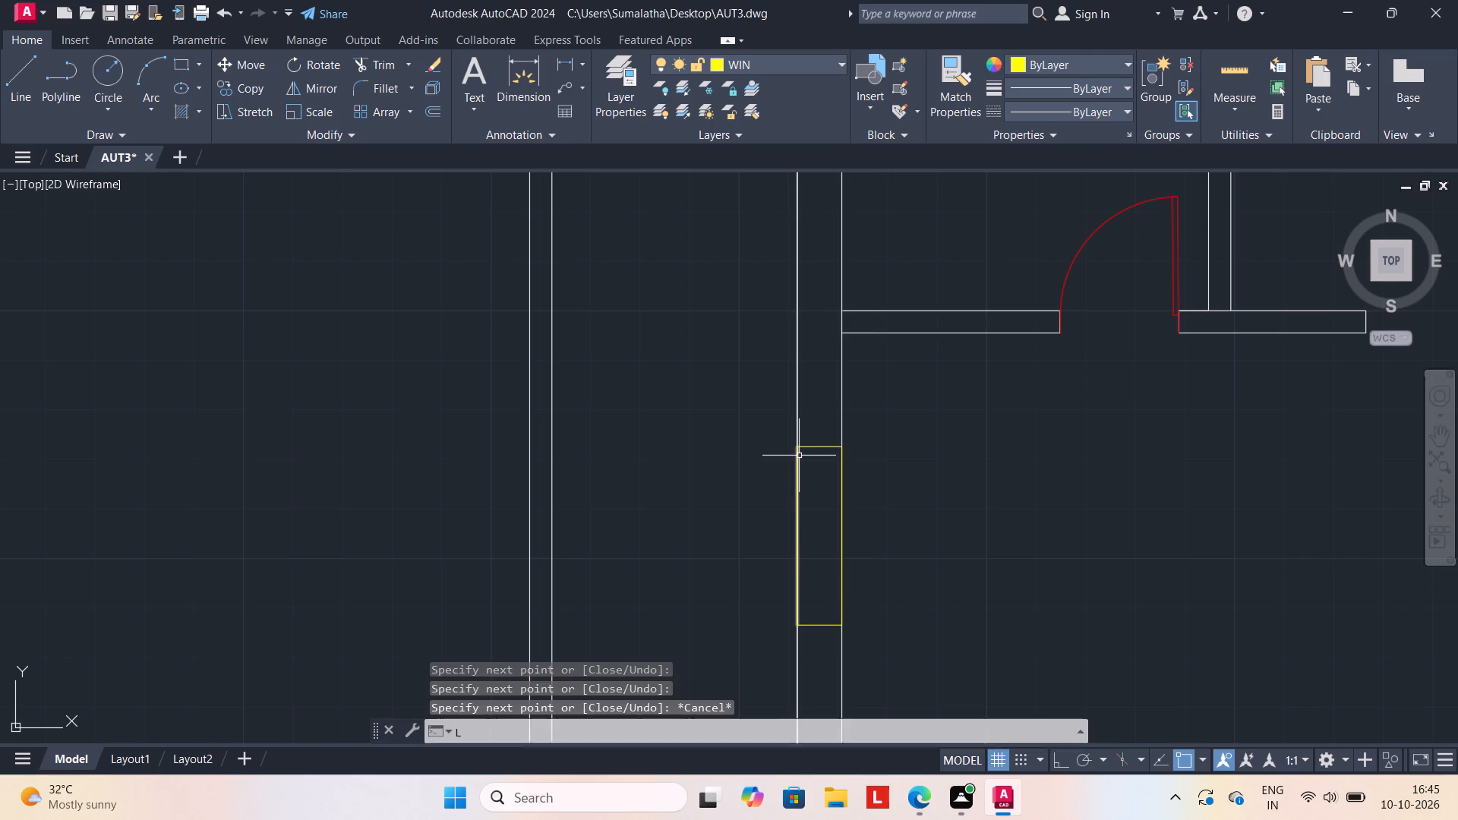
pyautogui.click(821, 449)
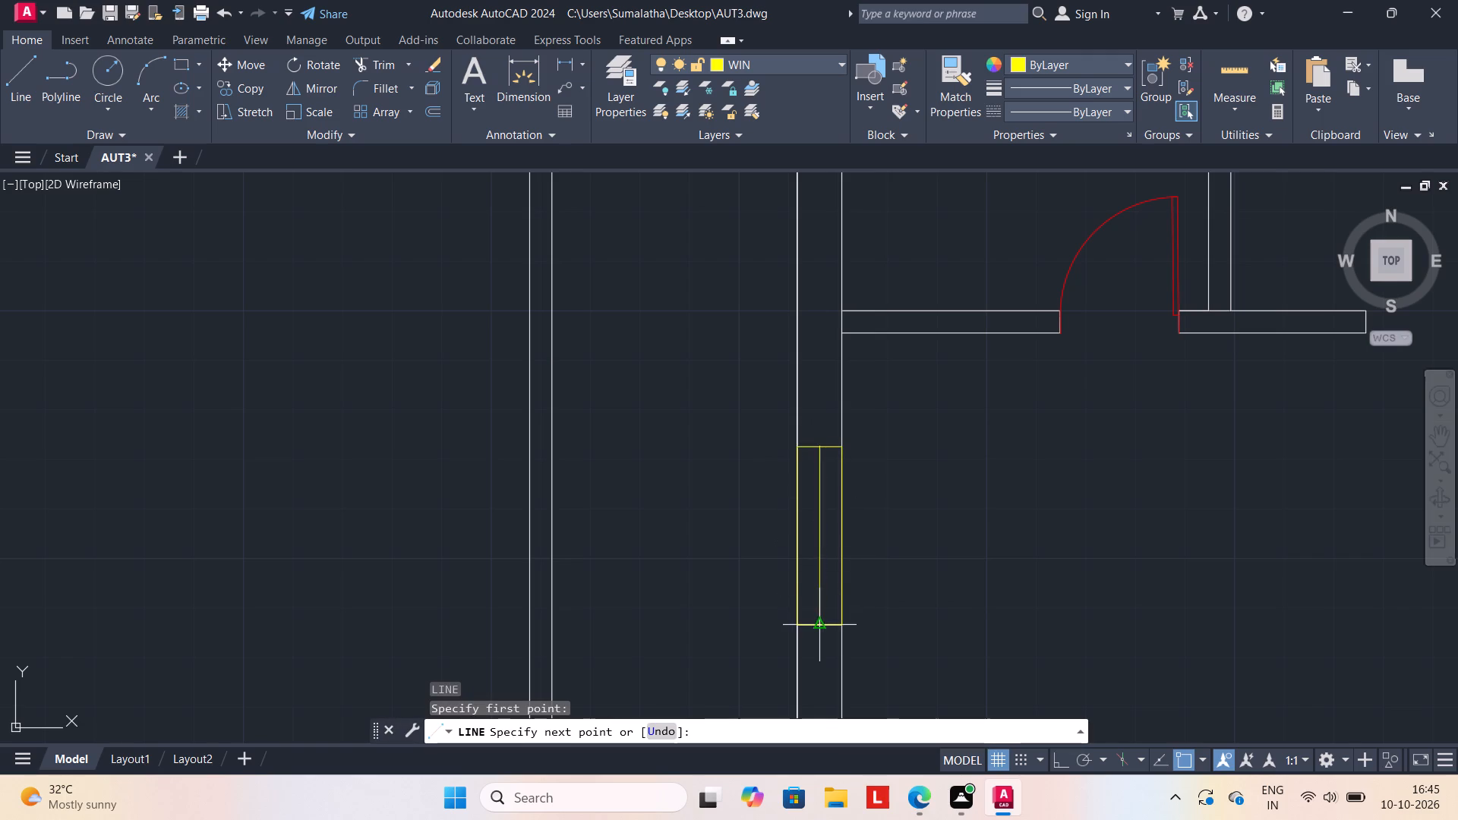
pyautogui.click(819, 623)
pyautogui.press('Escape')
pyautogui.scroll(-1, 1029, 532)
pyautogui.moveTo(1029, 532); pyautogui.dragTo(998, 398, button='middle')
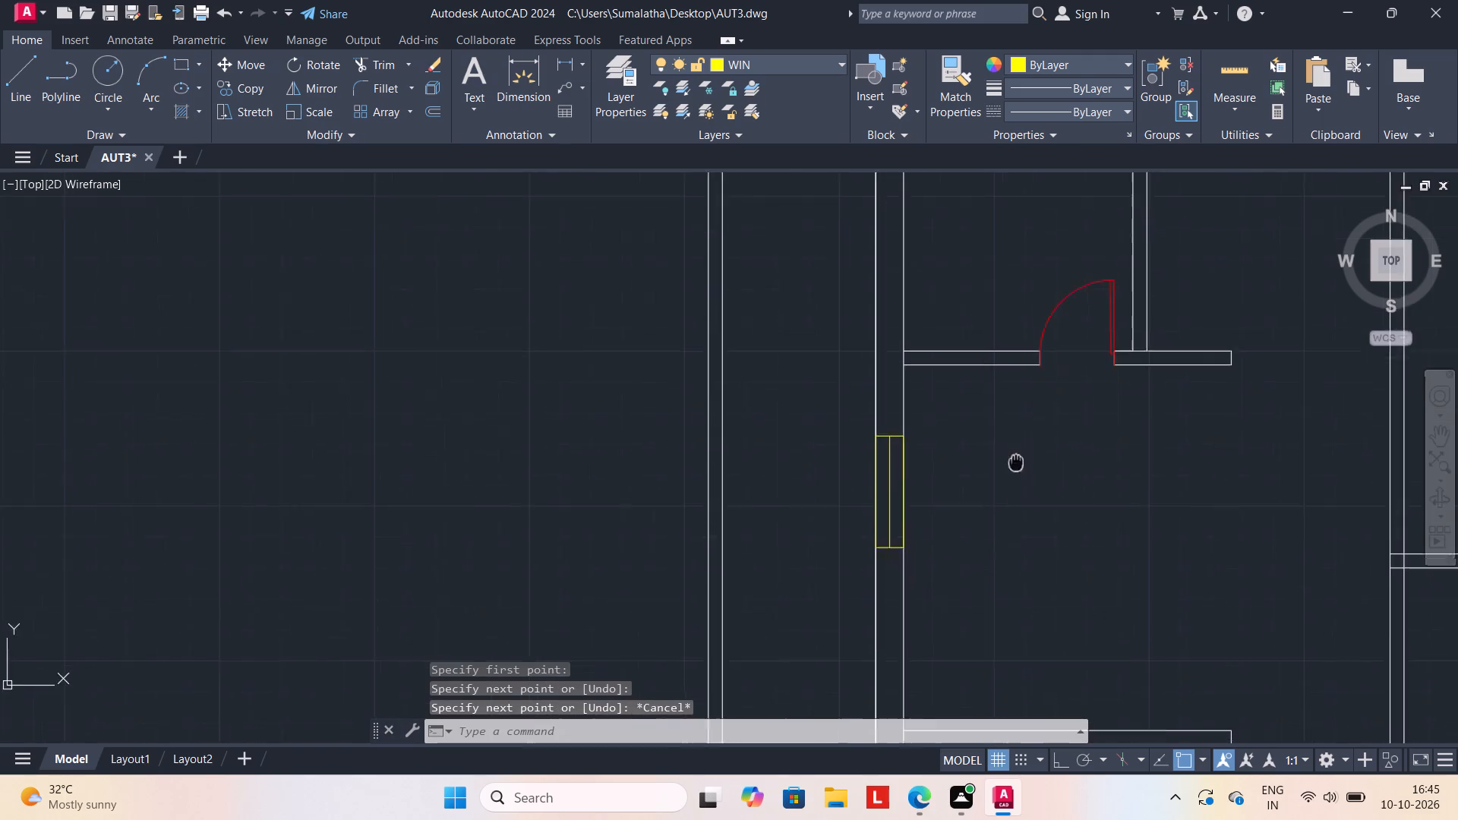
# Draw a 2' long rectangular window outline across the southwest bathroom's west wall.
pyautogui.moveTo(998, 398); pyautogui.dragTo(977, 268, button='middle')
pyautogui.scroll(-2, 978, 280)
pyautogui.scroll(-1, 986, 350)
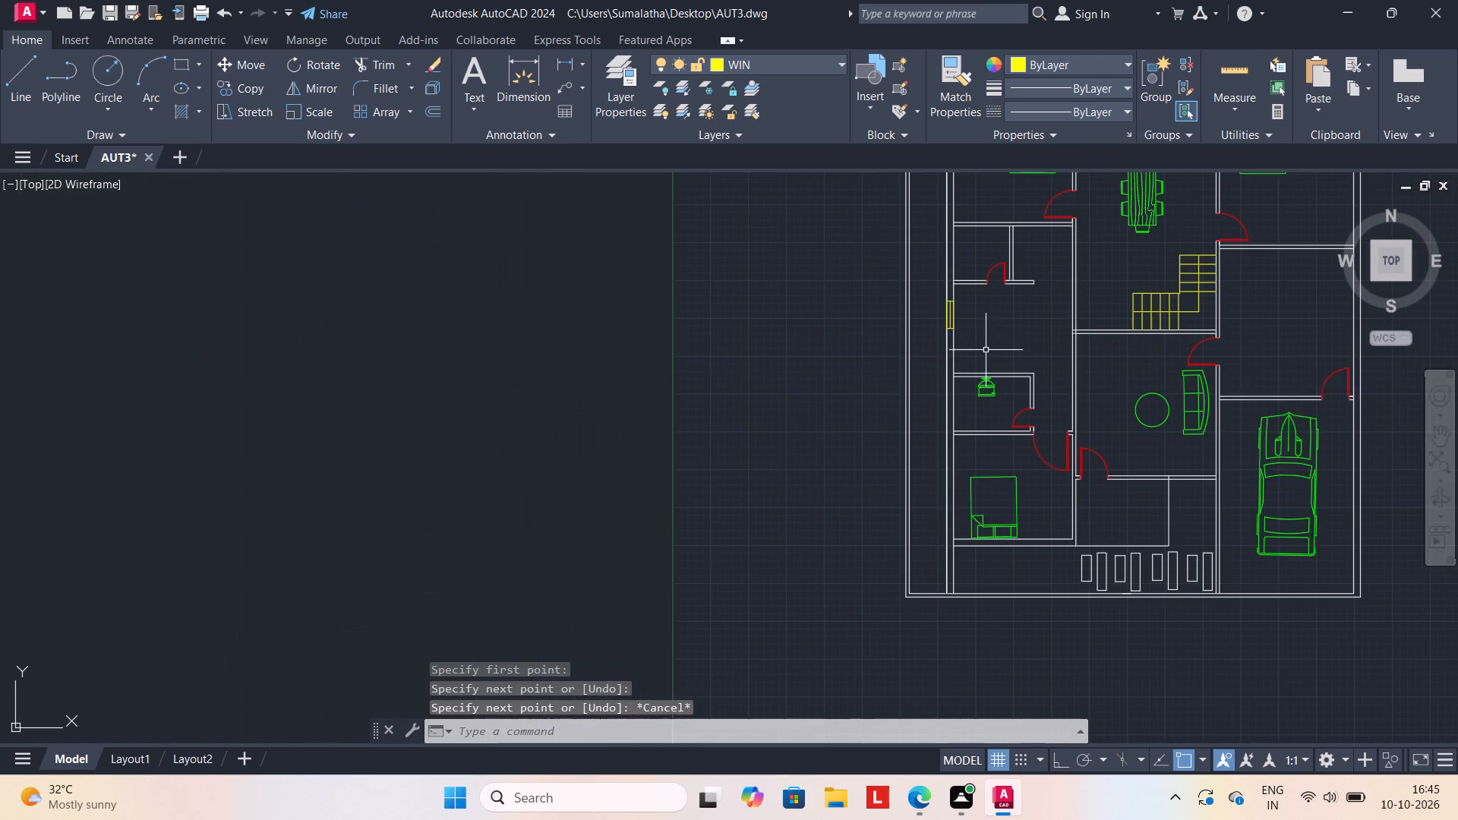
pyautogui.moveTo(986, 350); pyautogui.dragTo(989, 318, button='middle')
pyautogui.scroll(2, 948, 358)
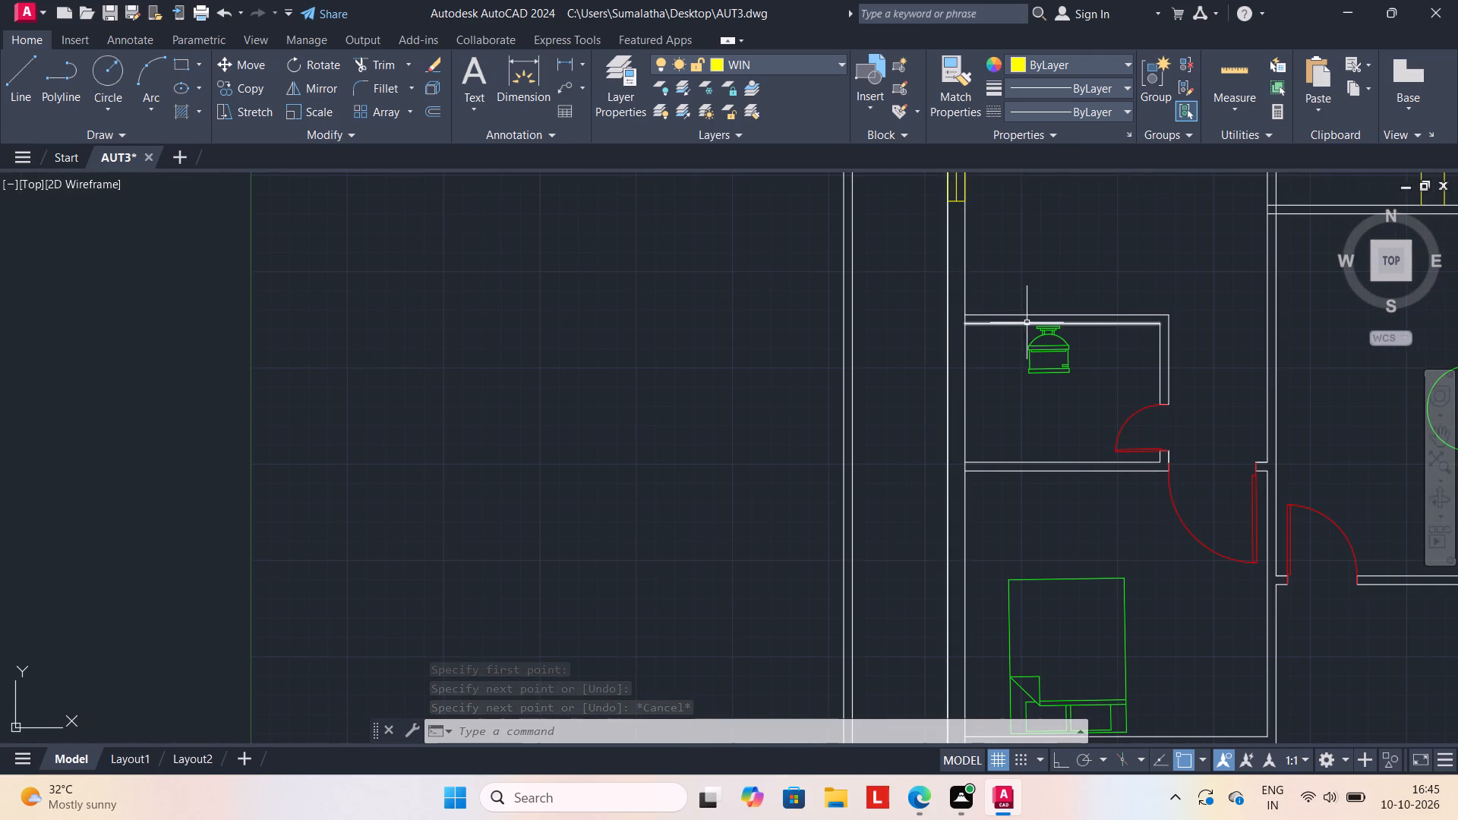
pyautogui.scroll(2, 1030, 319)
pyautogui.scroll(-1, 898, 411)
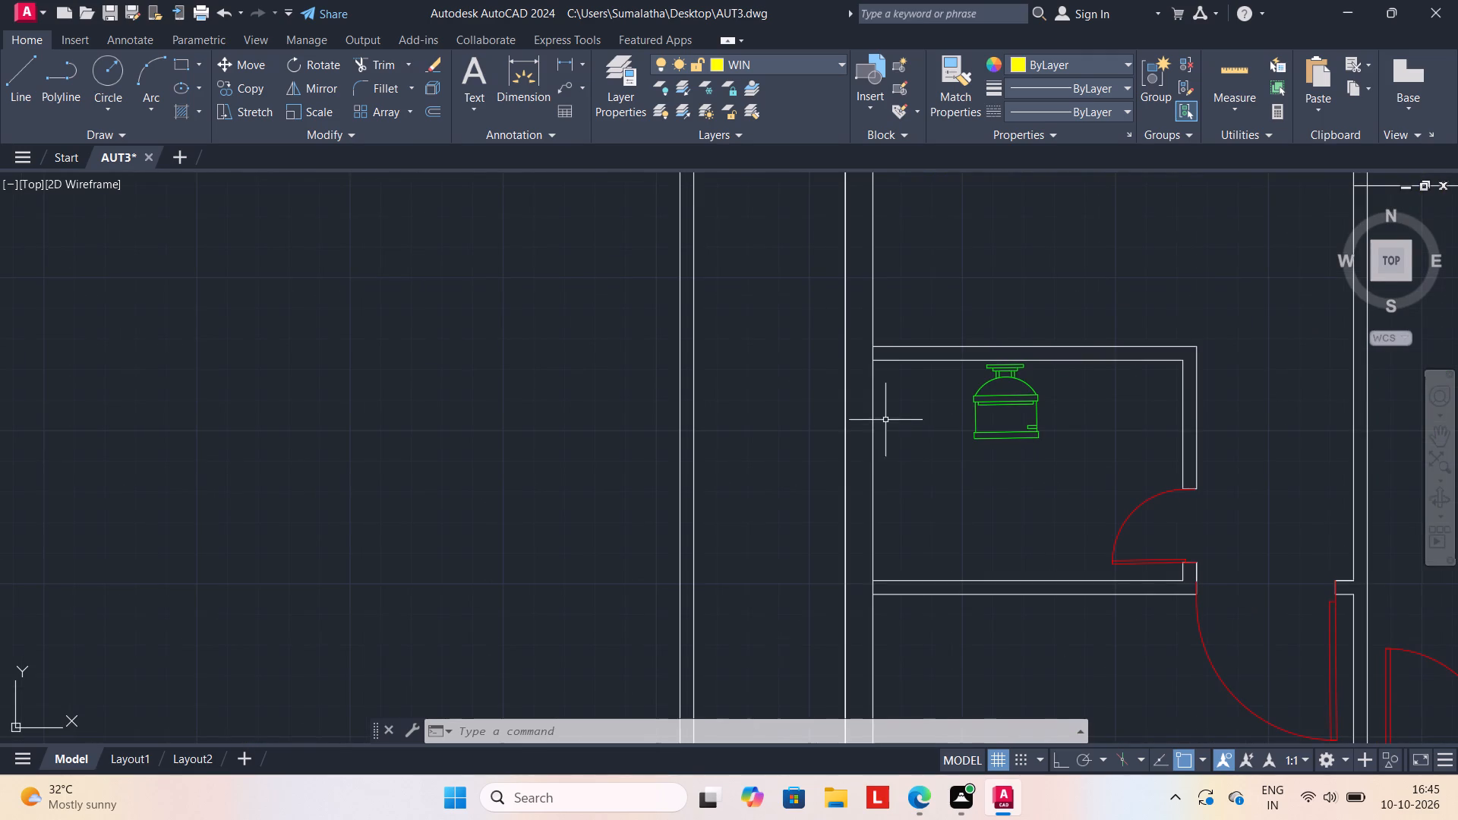
pyautogui.press('l')
pyautogui.press('Return')
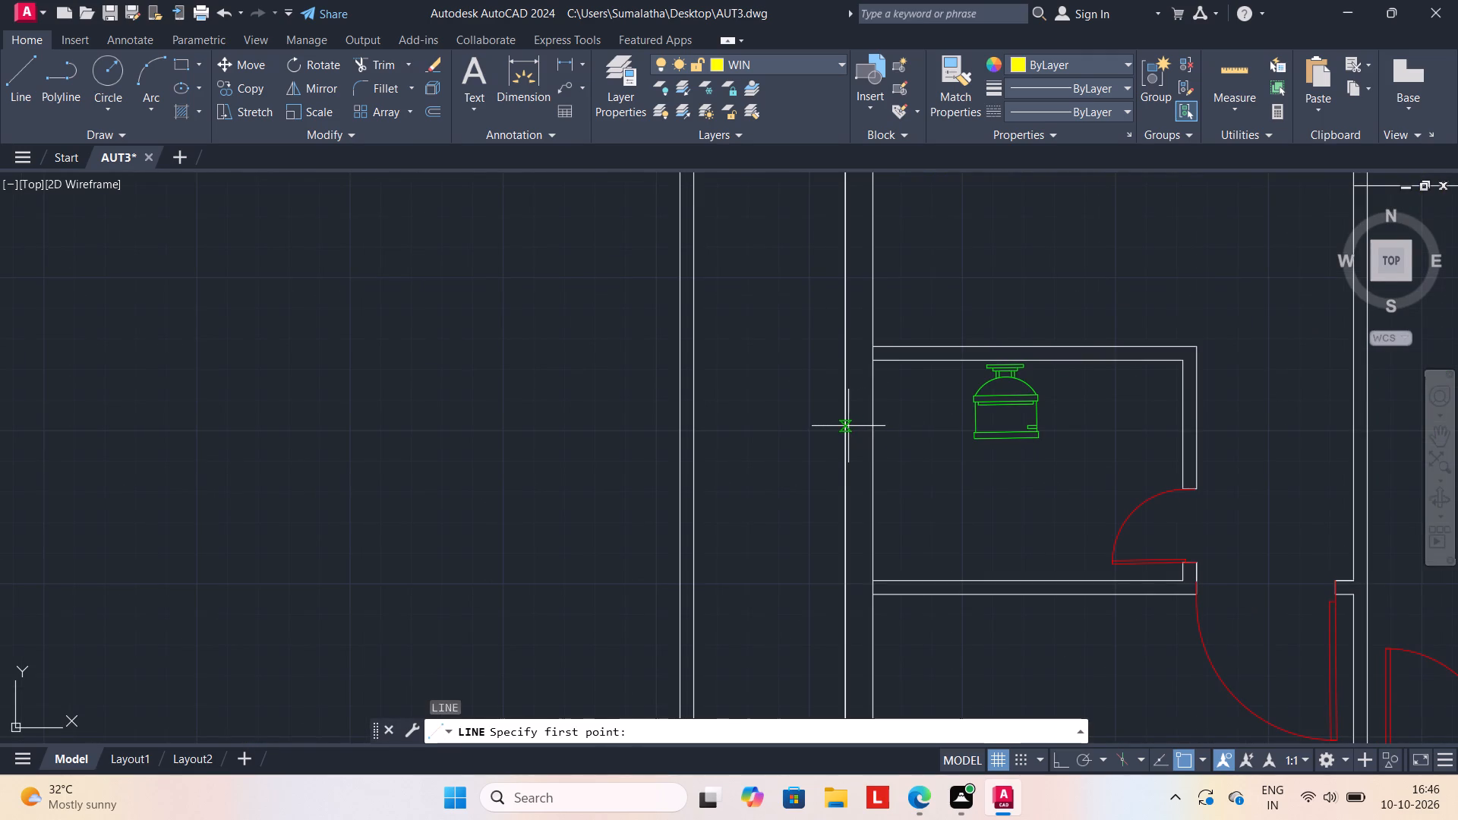
pyautogui.click(844, 426)
pyautogui.click(869, 426)
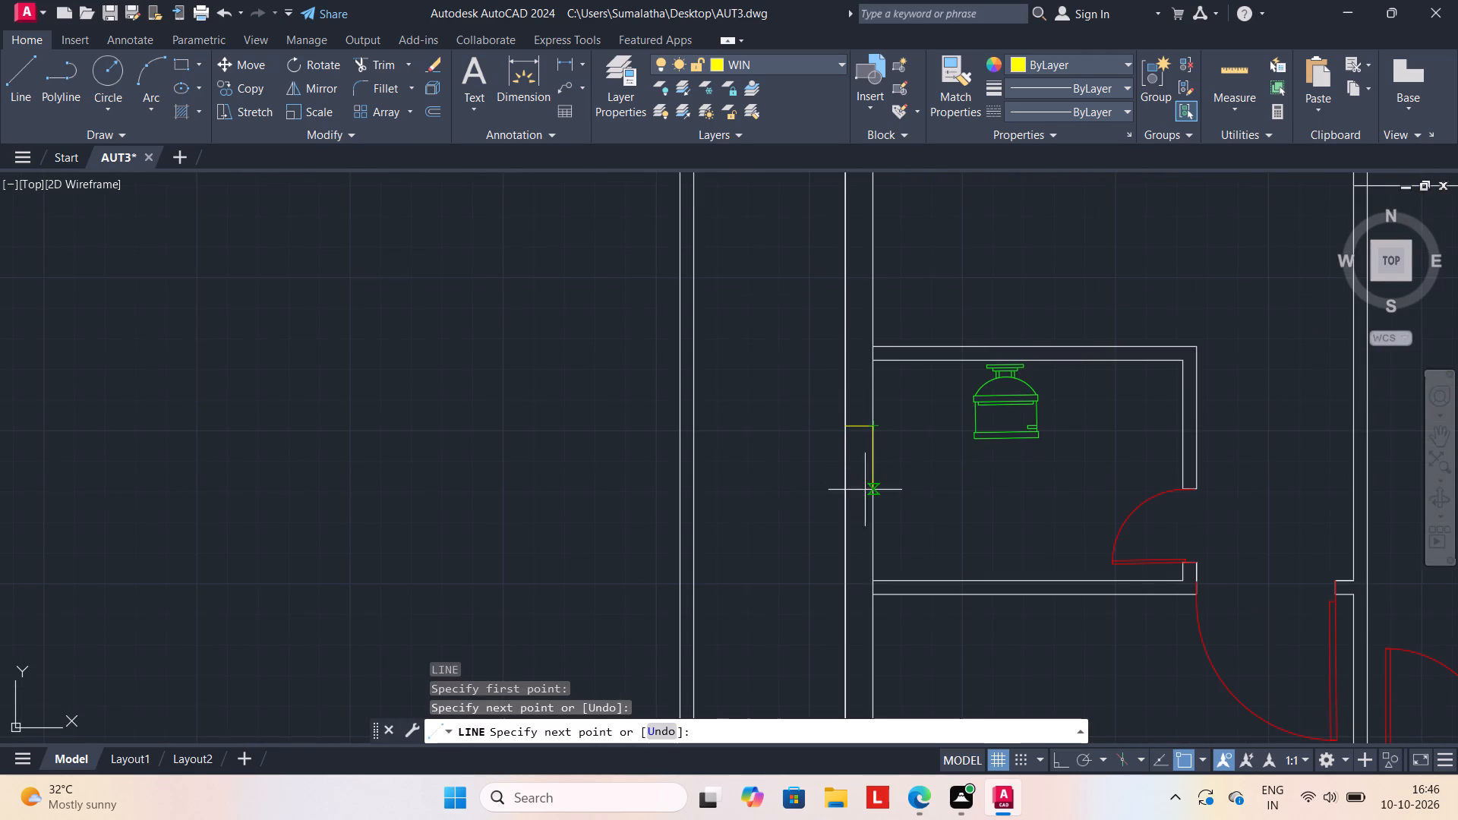
pyautogui.write("2'")
pyautogui.press('Return')
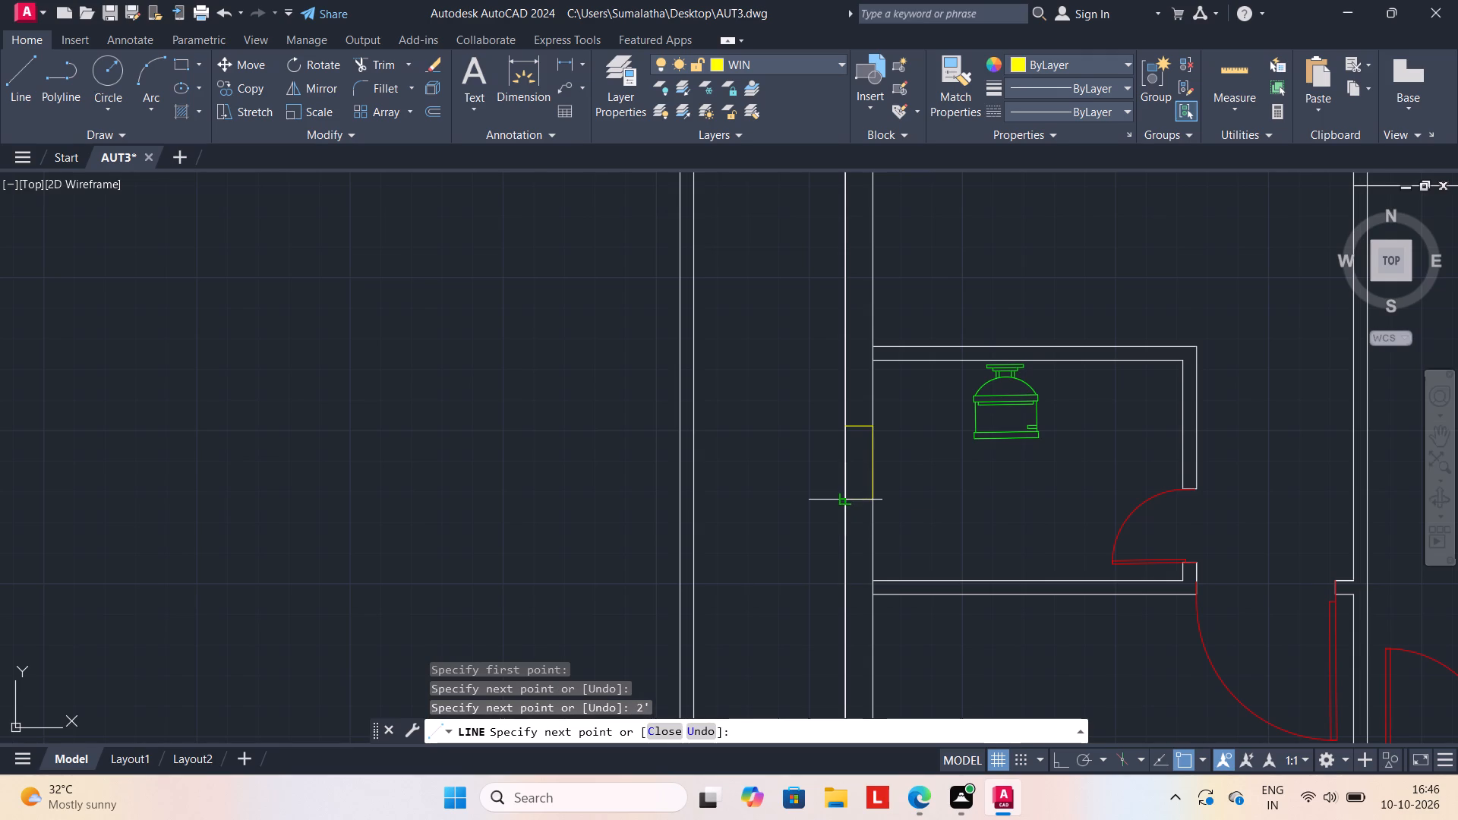
pyautogui.click(839, 502)
pyautogui.click(847, 430)
pyautogui.press('Escape')
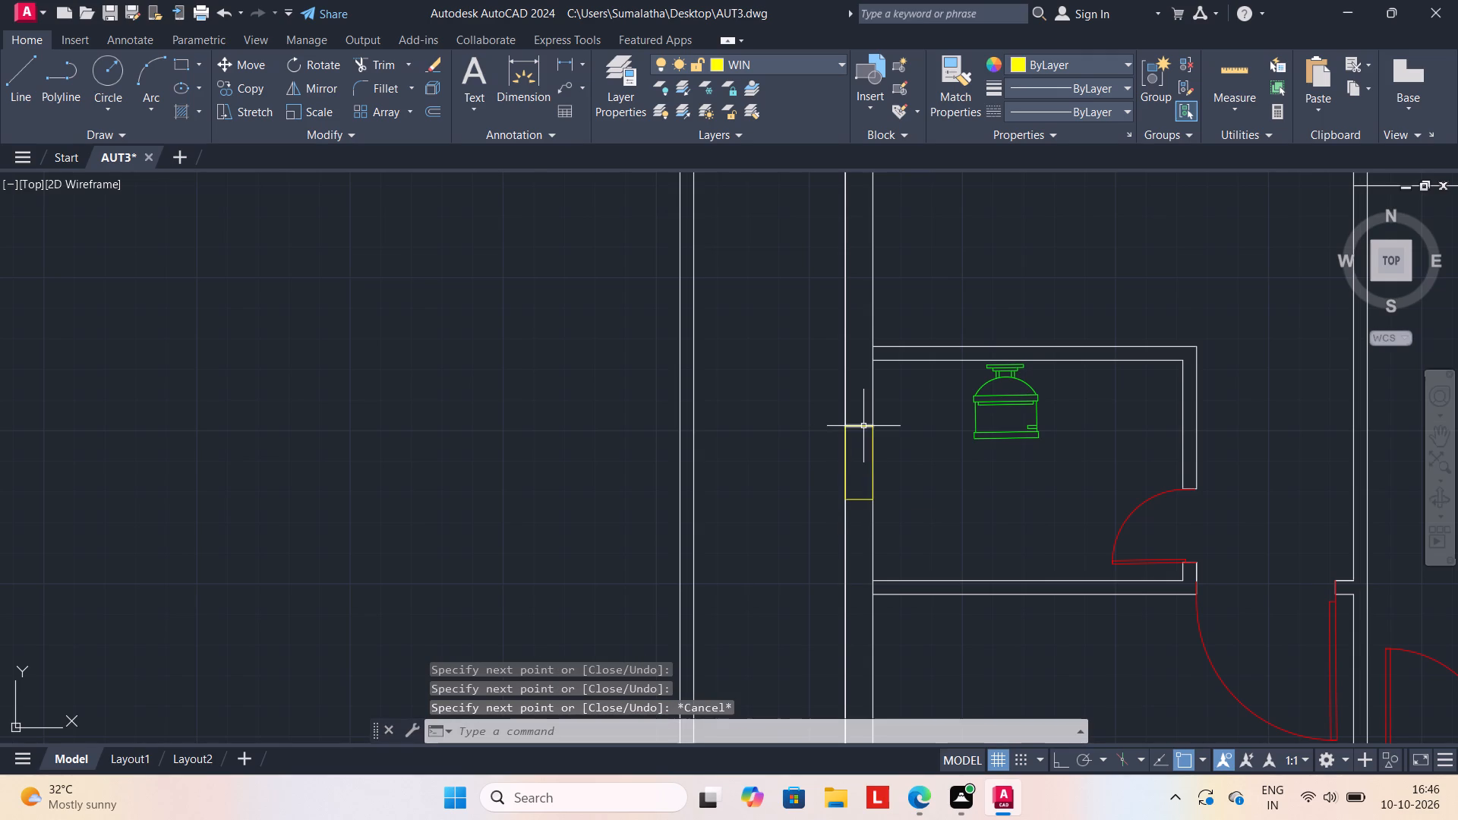
# Draw a lengthwise centre line between the end midpoints of the southwest bathroom's 2' window.
pyautogui.press('l')
pyautogui.press('Return')
pyautogui.click(863, 426)
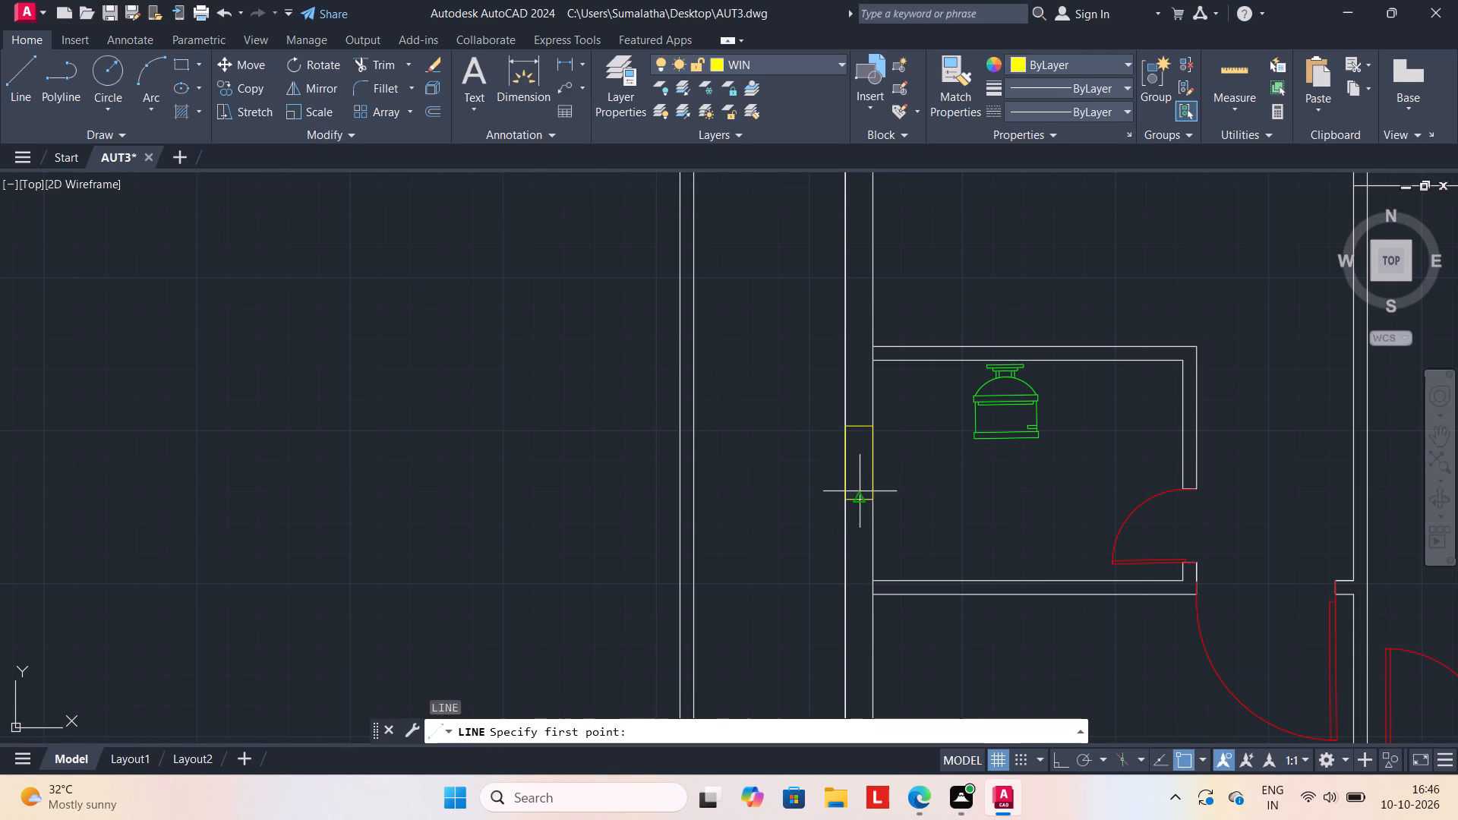
pyautogui.click(860, 486)
pyautogui.click(863, 429)
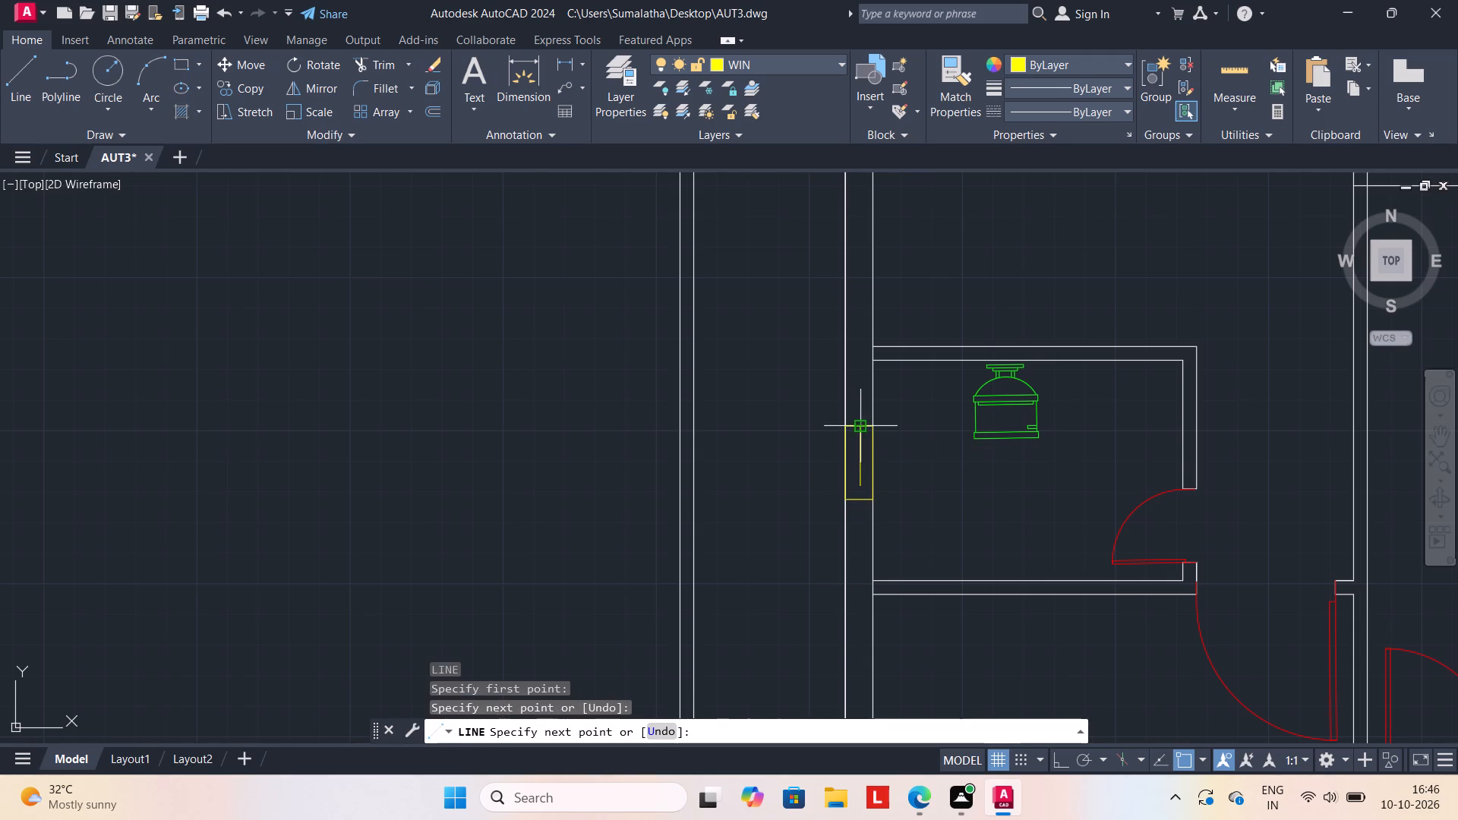
pyautogui.click(861, 503)
pyautogui.press('Escape')
# Draw a 3' long rectangular window outline across the southwest bedroom's west wall, beside the bed.
pyautogui.scroll(-3, 756, 526)
pyautogui.moveTo(760, 520); pyautogui.dragTo(760, 516, button='middle')
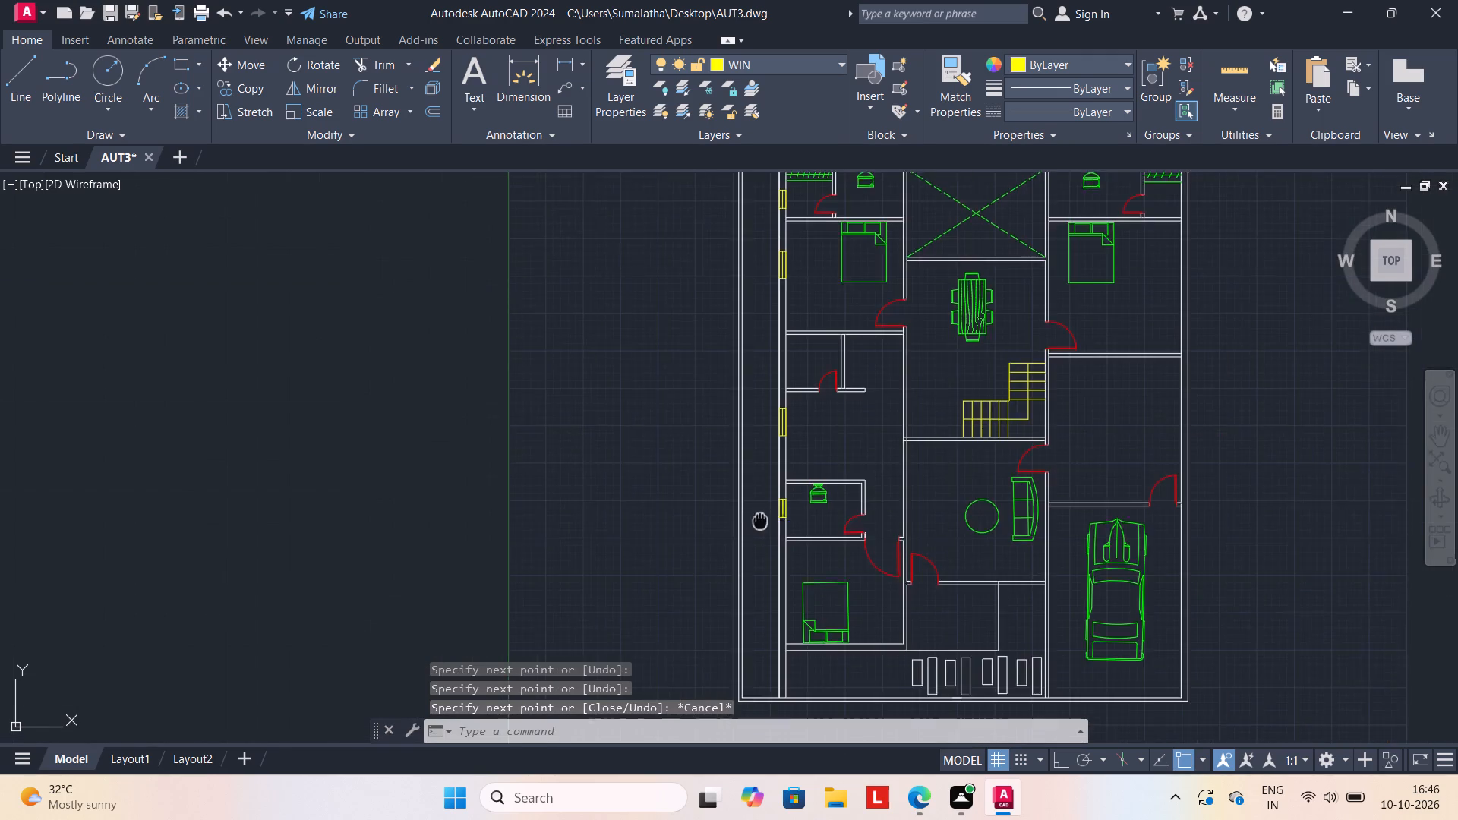
pyautogui.moveTo(760, 516); pyautogui.dragTo(764, 275, button='middle')
pyautogui.scroll(1, 756, 396)
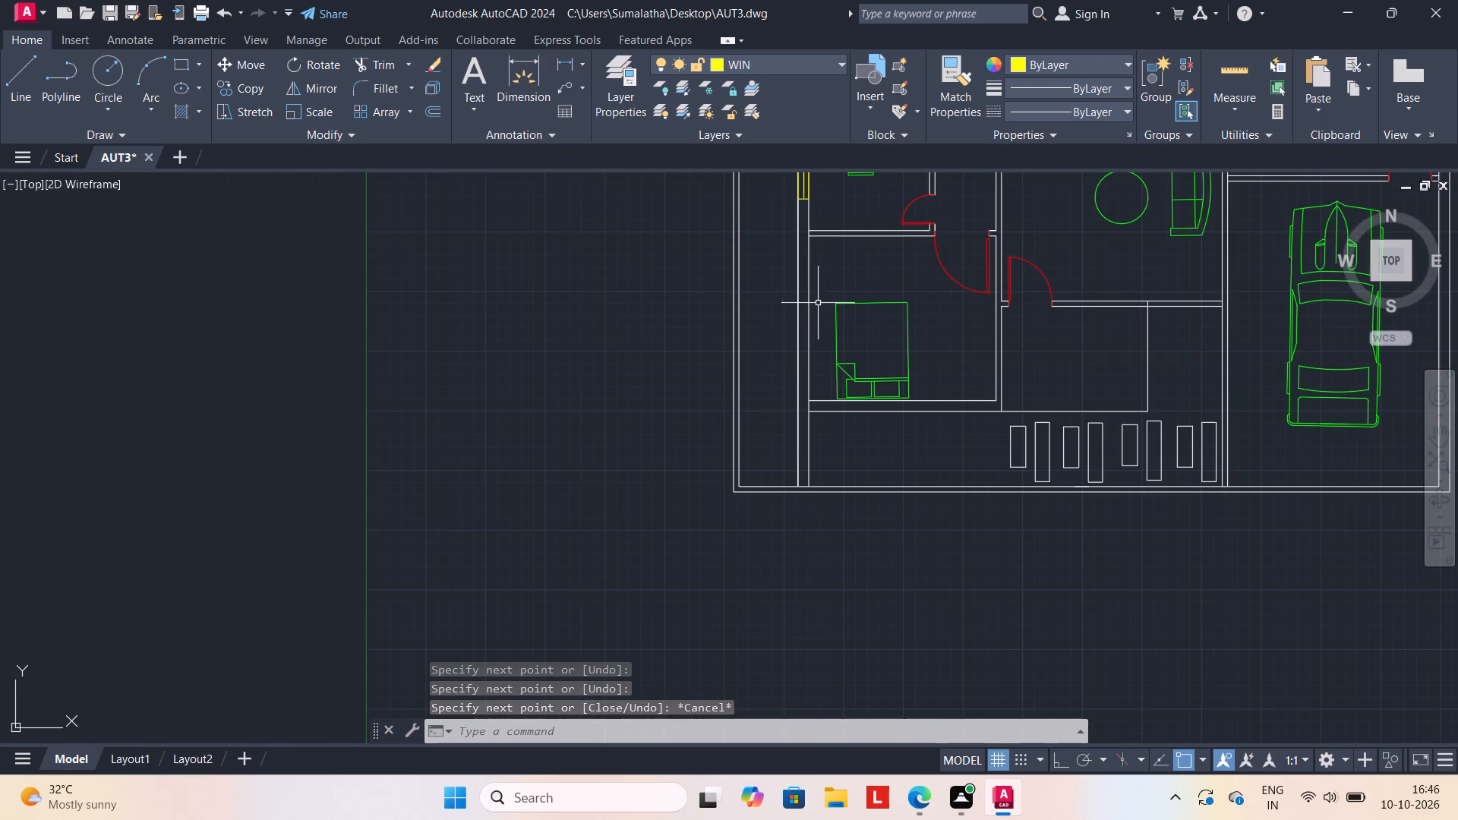
pyautogui.scroll(1, 822, 295)
pyautogui.press('l')
pyautogui.press('Return')
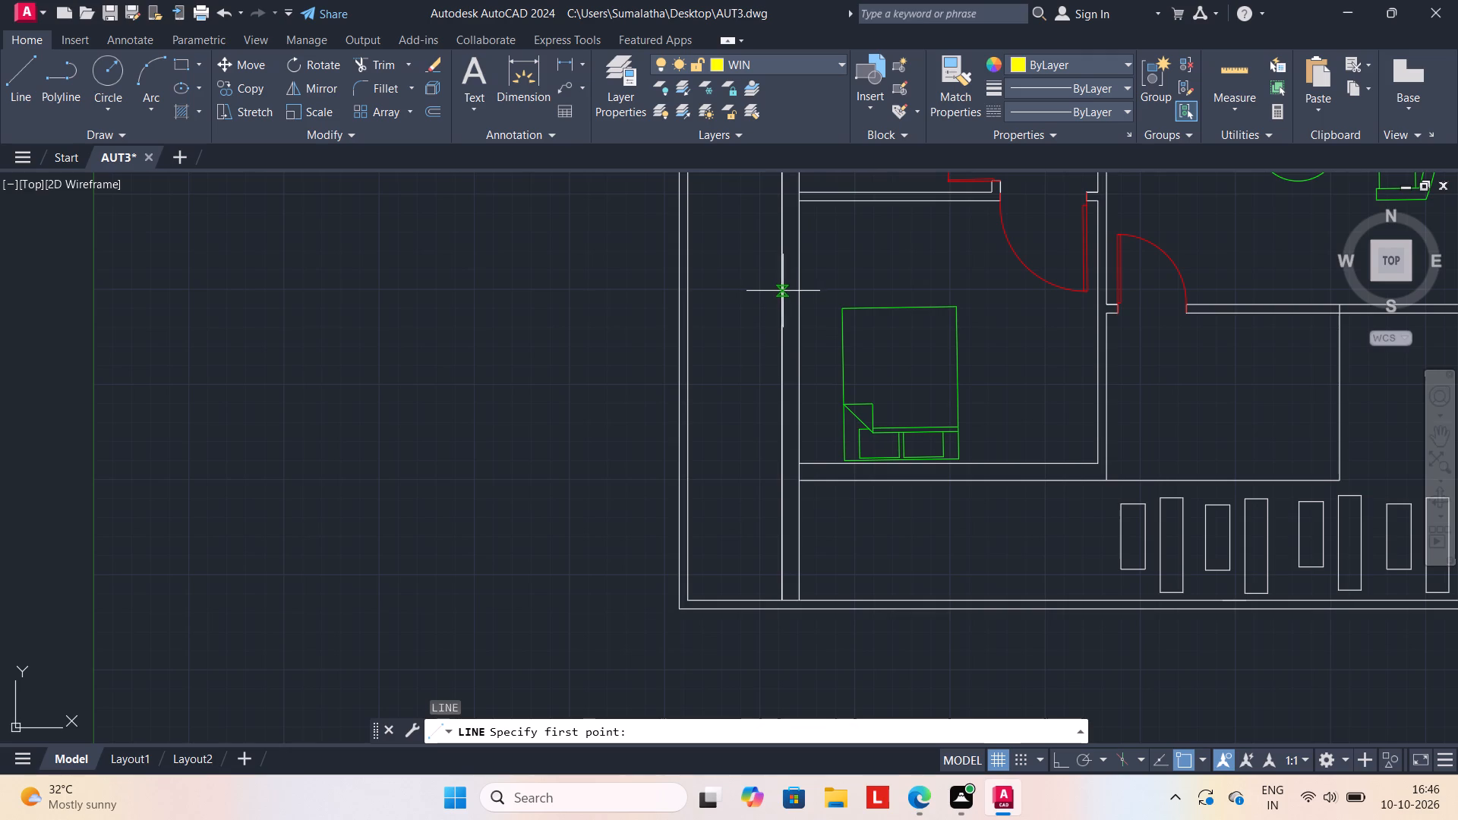
pyautogui.moveTo(781, 292); pyautogui.dragTo(794, 291)
pyautogui.click(803, 293)
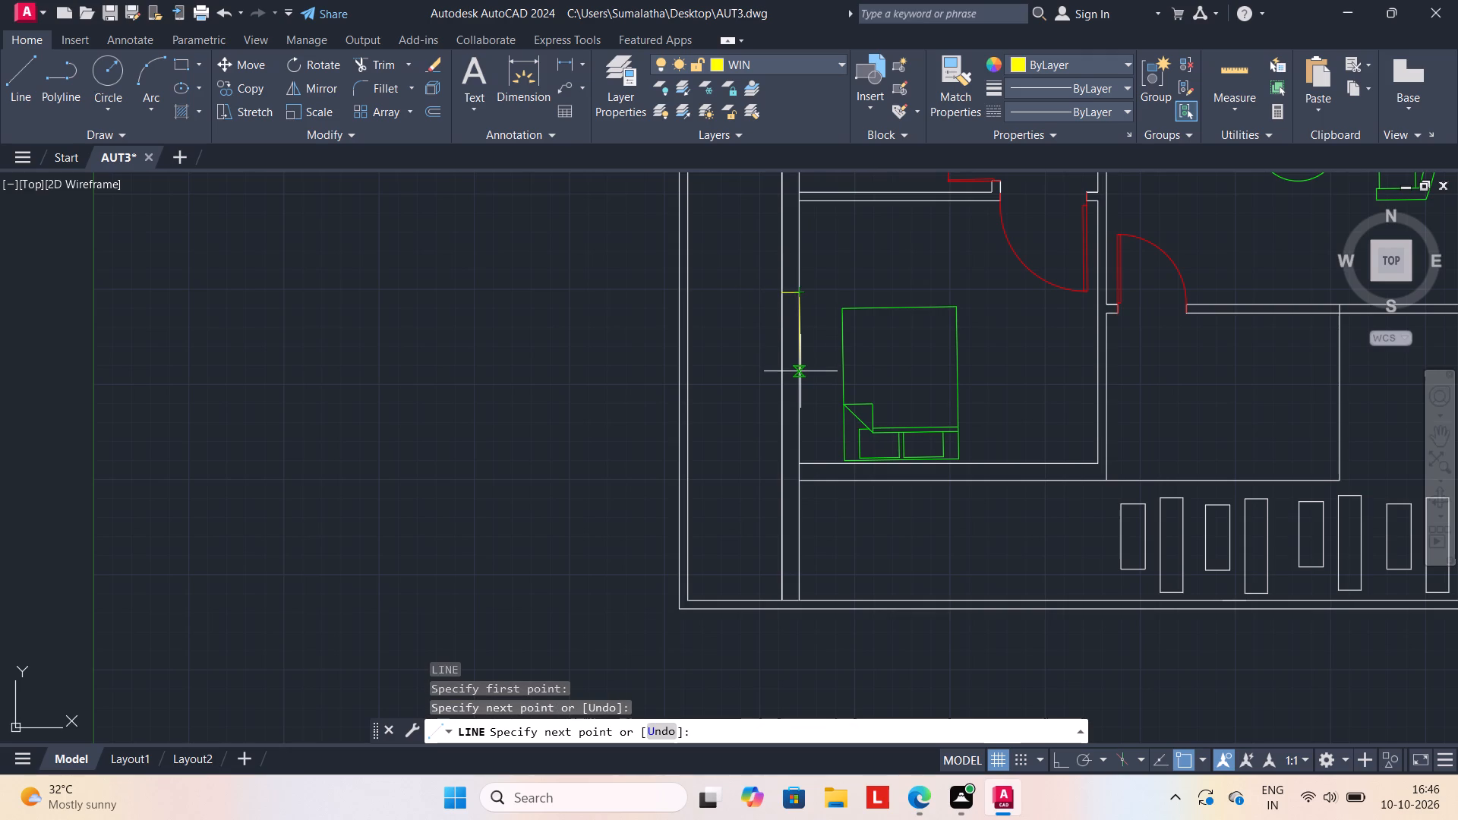
pyautogui.write("3'")
pyautogui.press('Return')
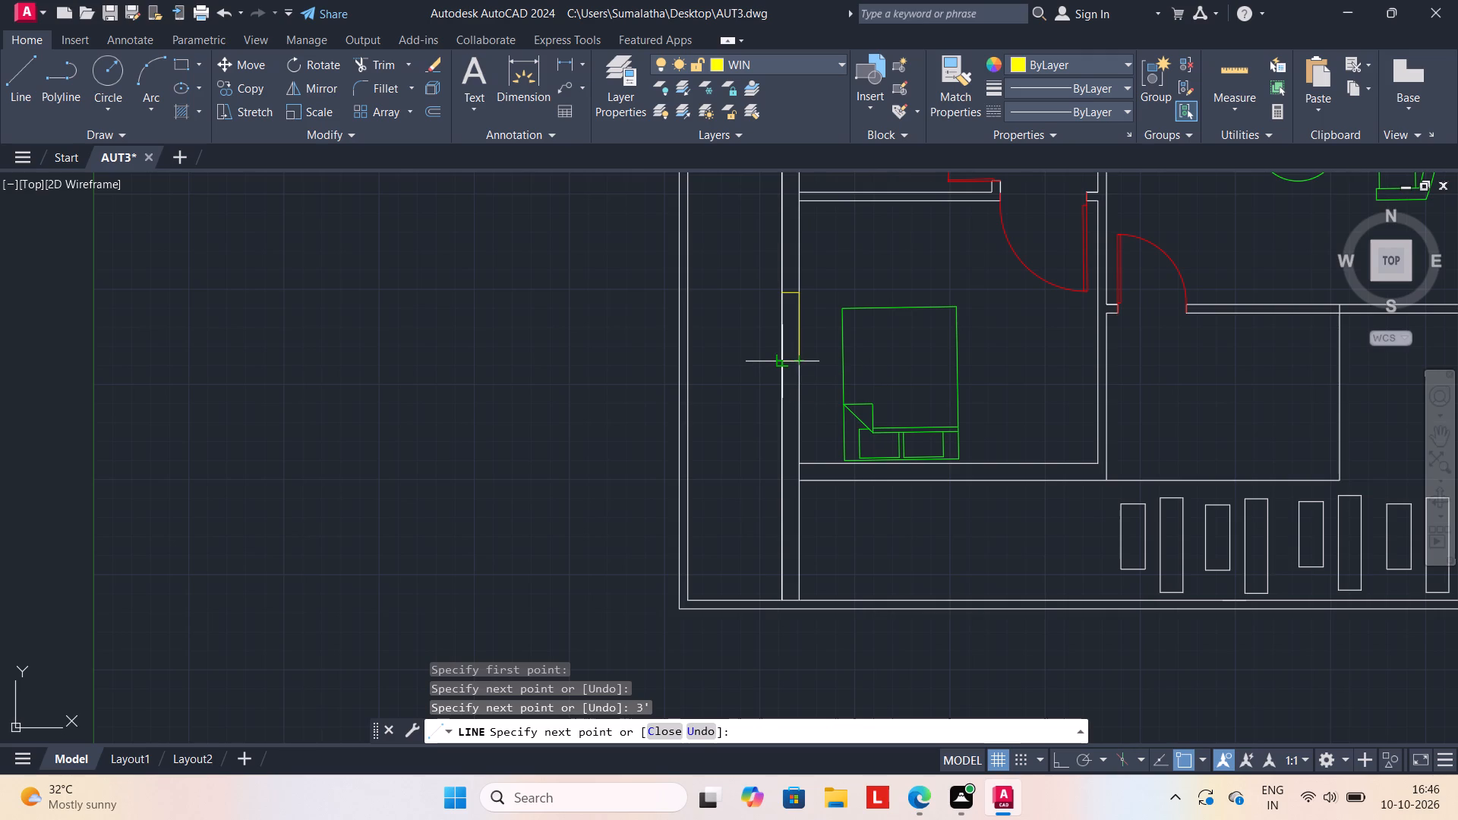
pyautogui.click(781, 359)
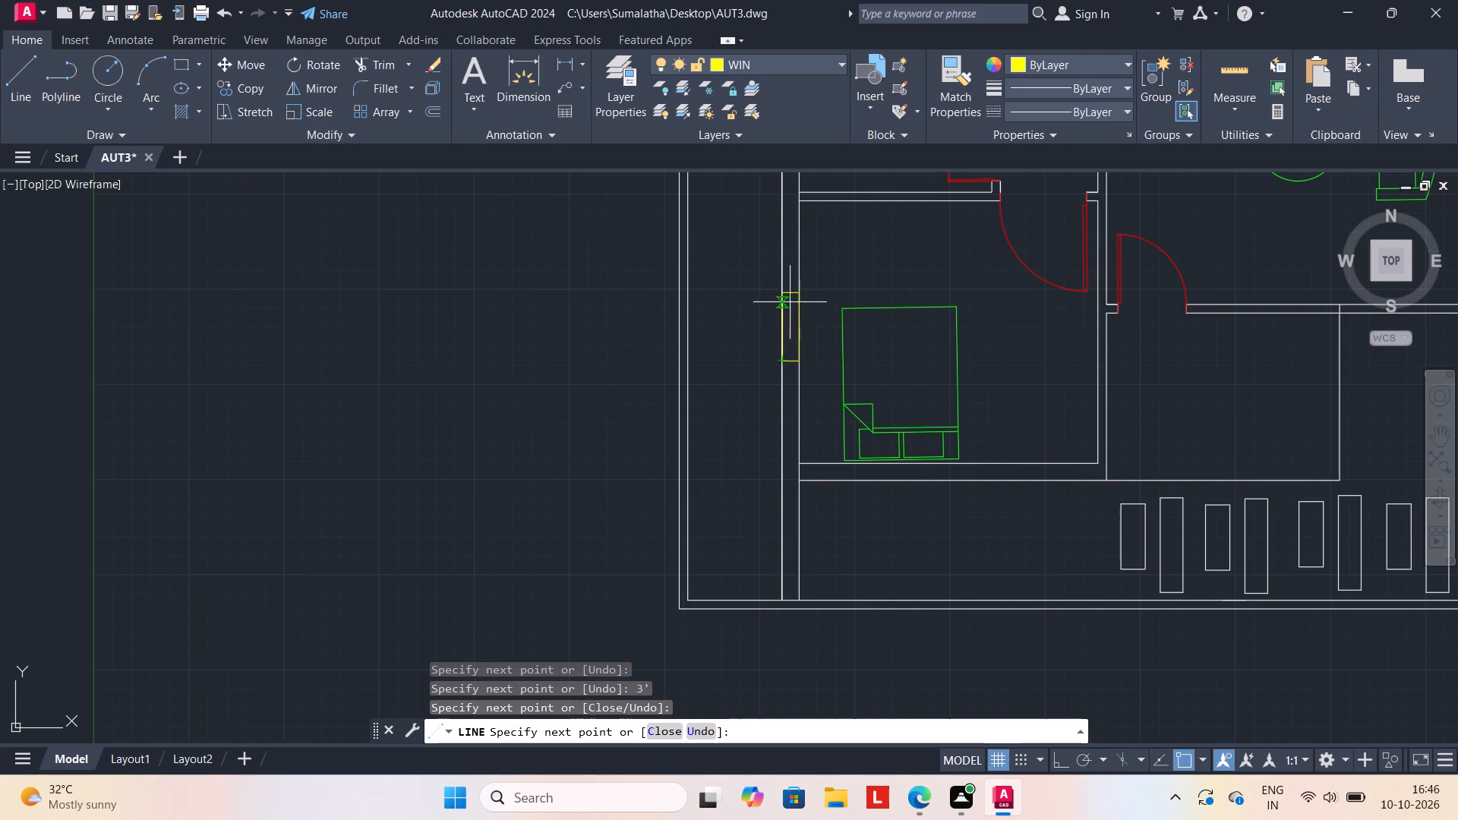
pyautogui.click(782, 290)
pyautogui.press('Escape')
# Draw a lengthwise centre line between the end midpoints of the southwest bedroom's 3' window.
pyautogui.scroll(1, 782, 285)
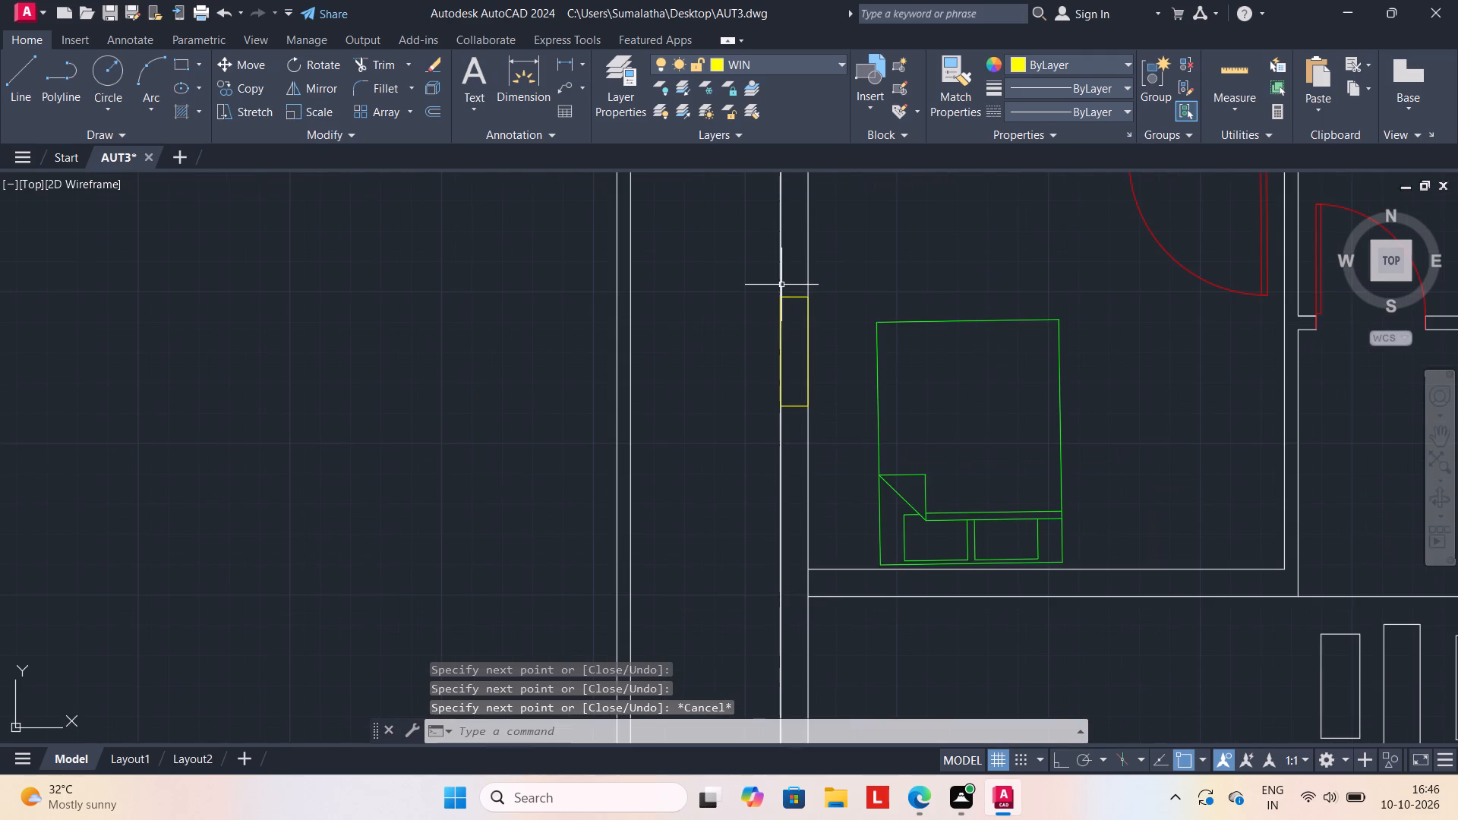
pyautogui.press('l')
pyautogui.press('Return')
pyautogui.click(794, 296)
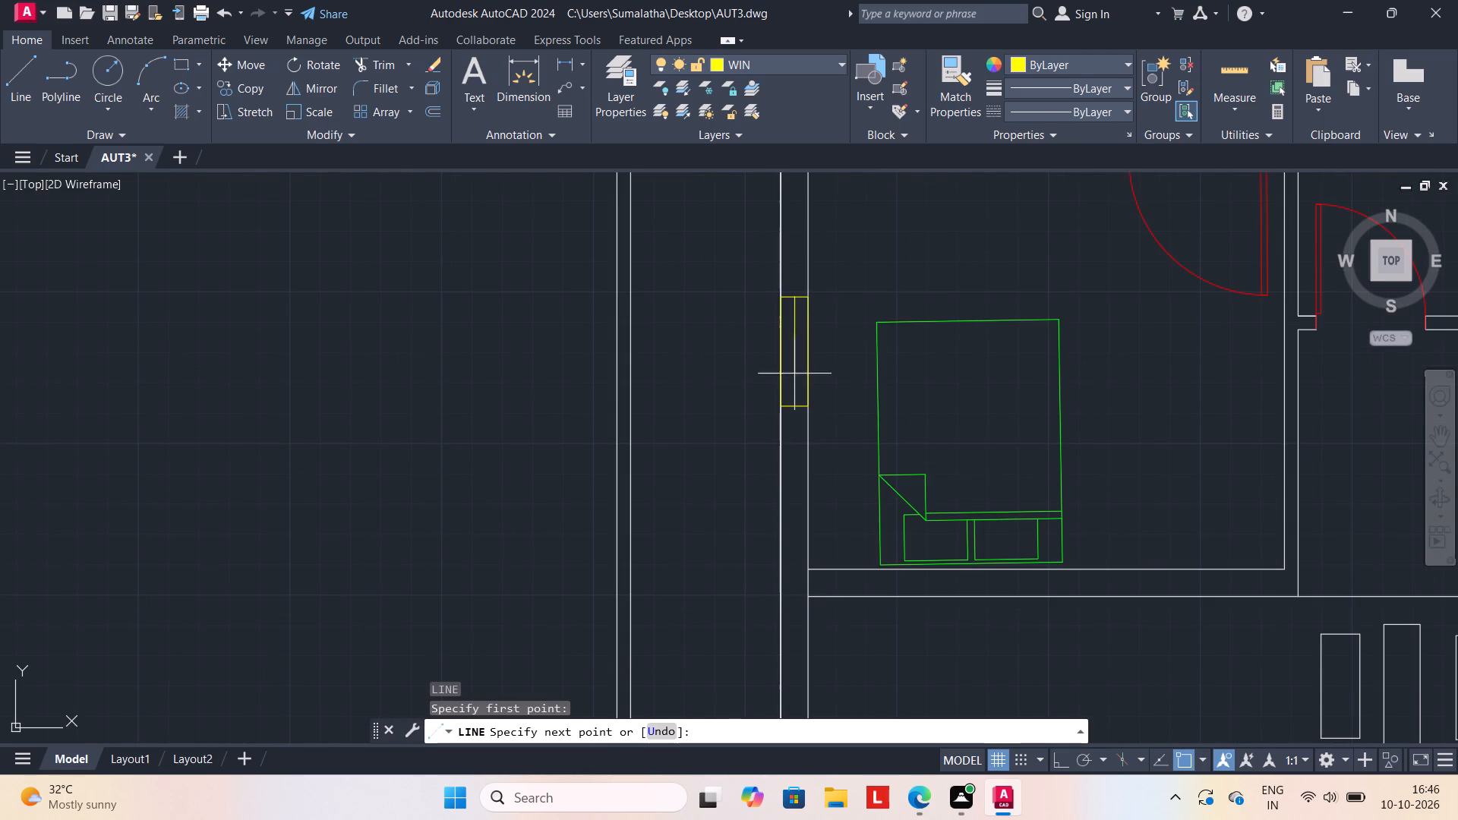
pyautogui.click(795, 408)
pyautogui.press('Escape')
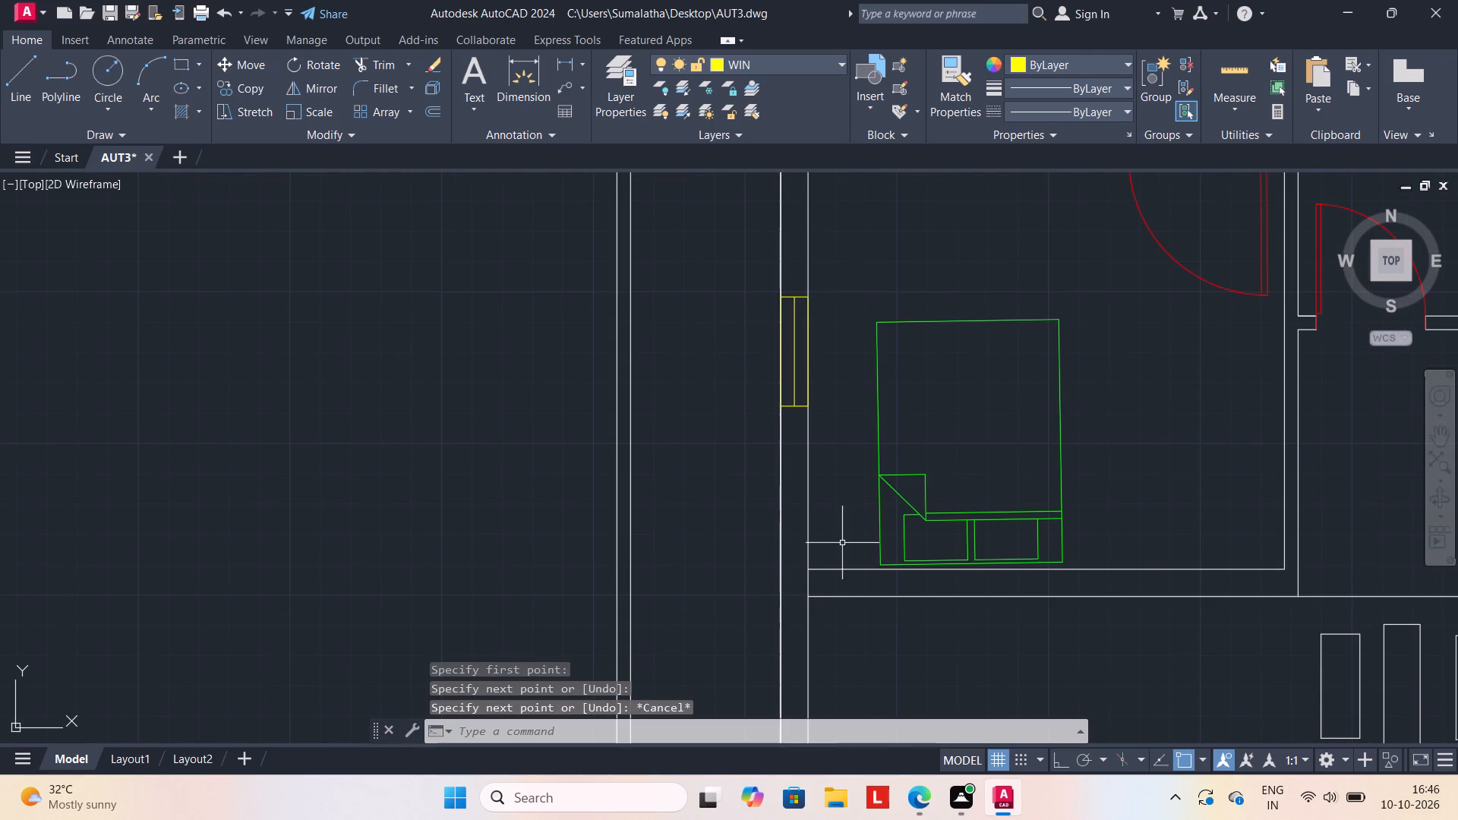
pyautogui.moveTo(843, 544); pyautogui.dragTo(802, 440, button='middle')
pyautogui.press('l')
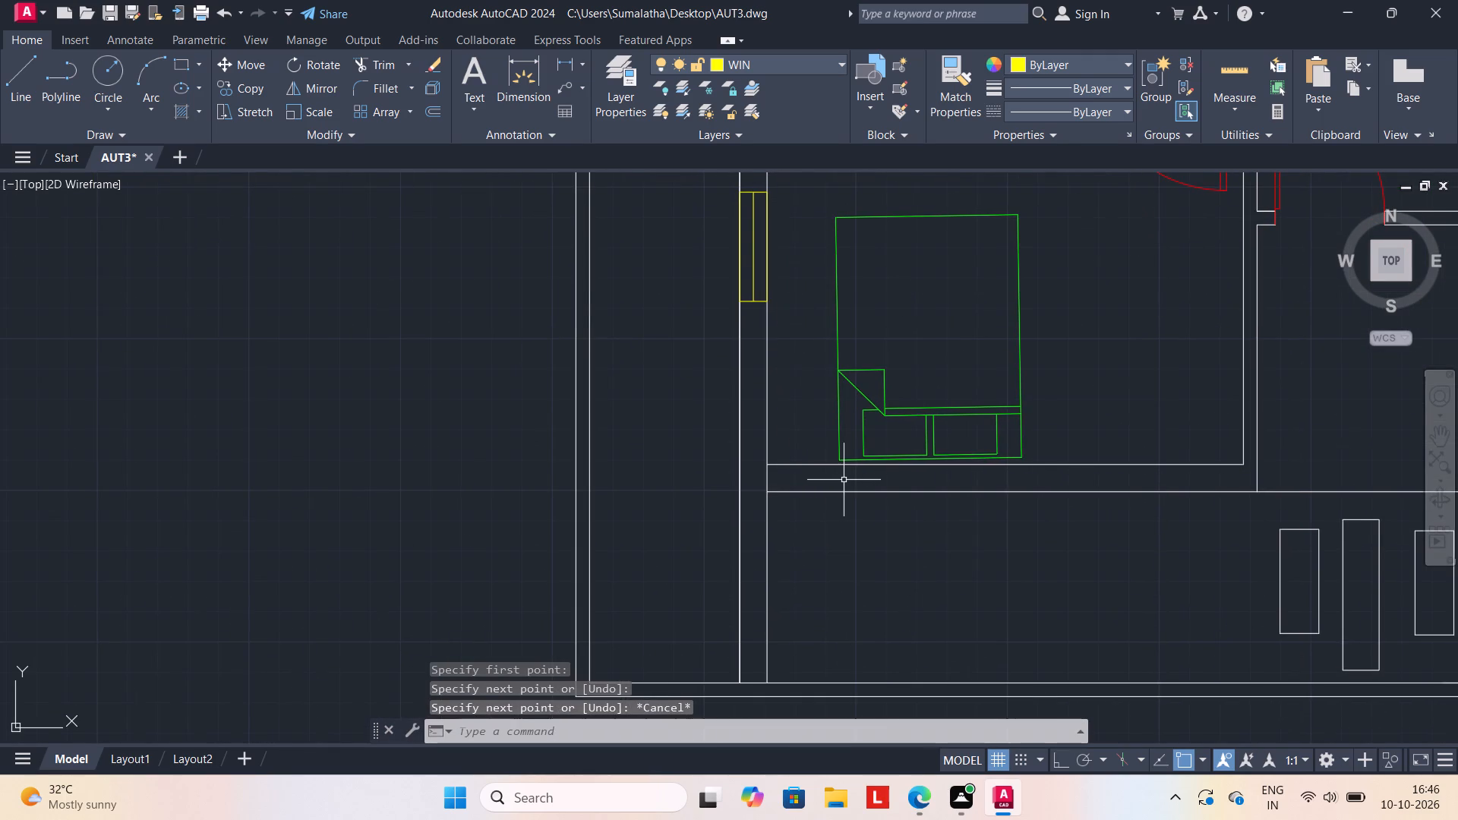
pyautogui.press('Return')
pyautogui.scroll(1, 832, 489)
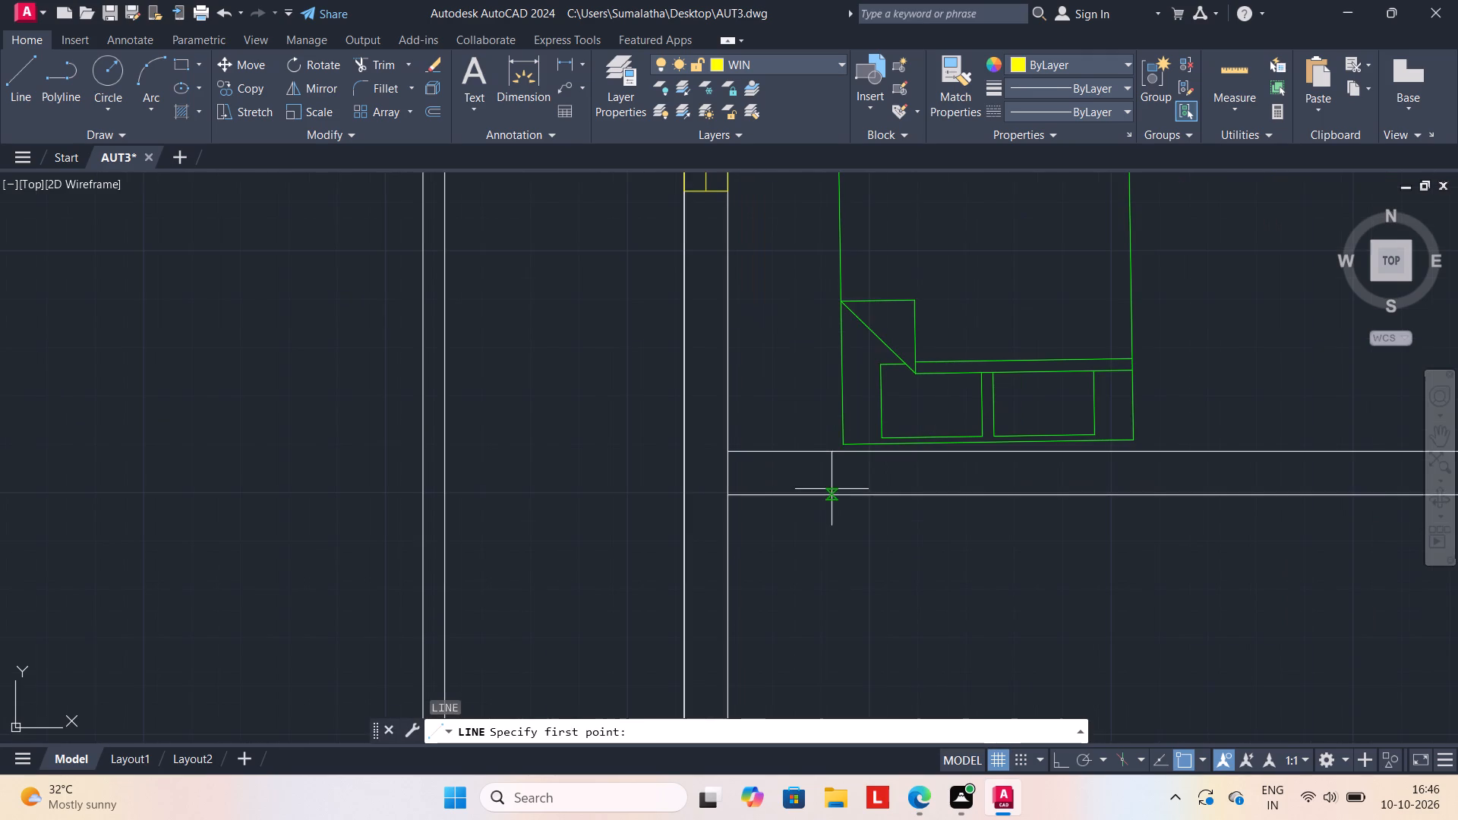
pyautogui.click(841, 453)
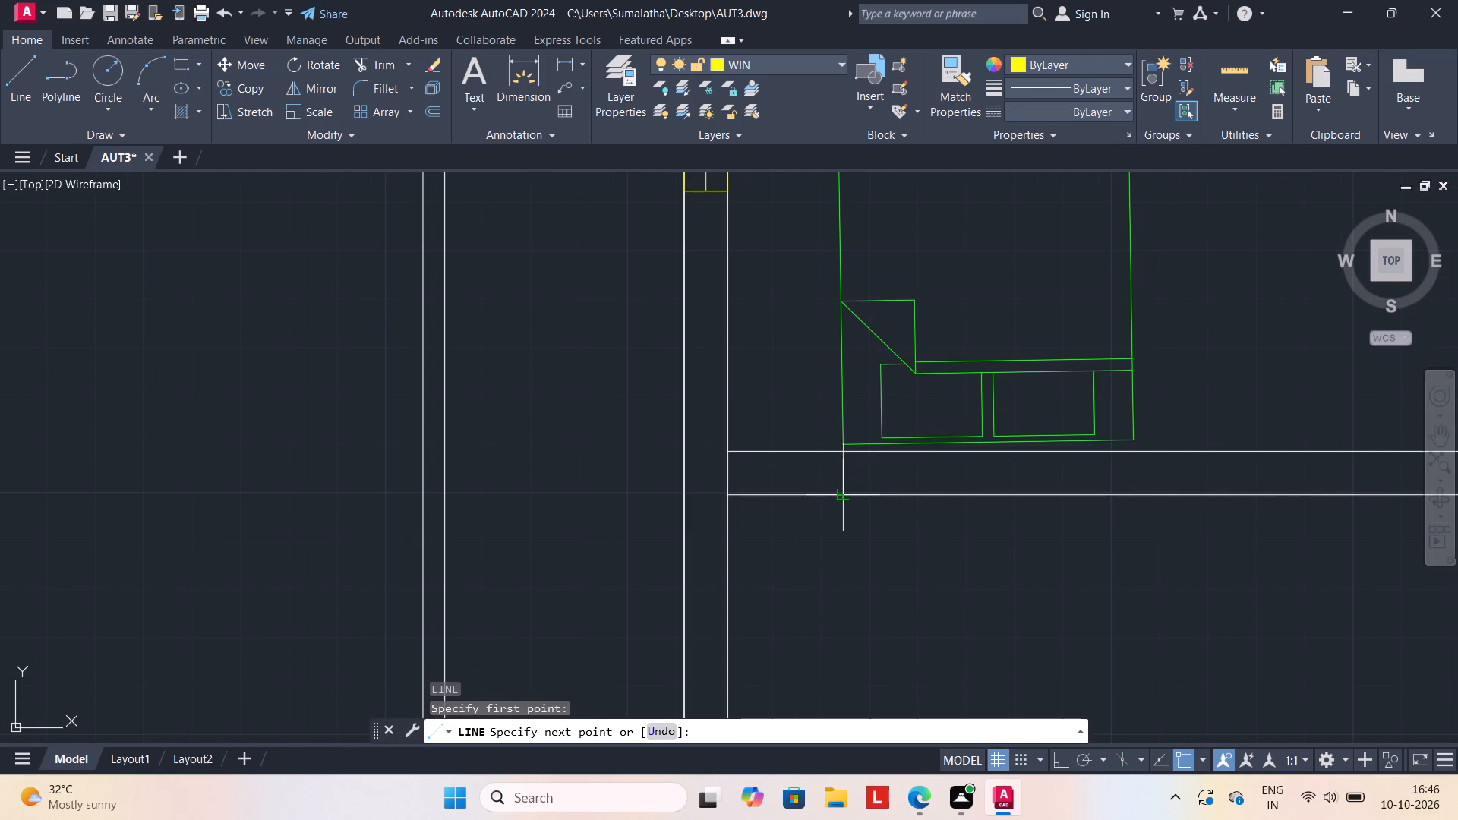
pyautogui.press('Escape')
# Draw a 4' long rectangular window outline across the southwest bedroom's south wall, starting level with the bed's west edge.
pyautogui.scroll(1, 847, 475)
pyautogui.press('l')
pyautogui.press('Return')
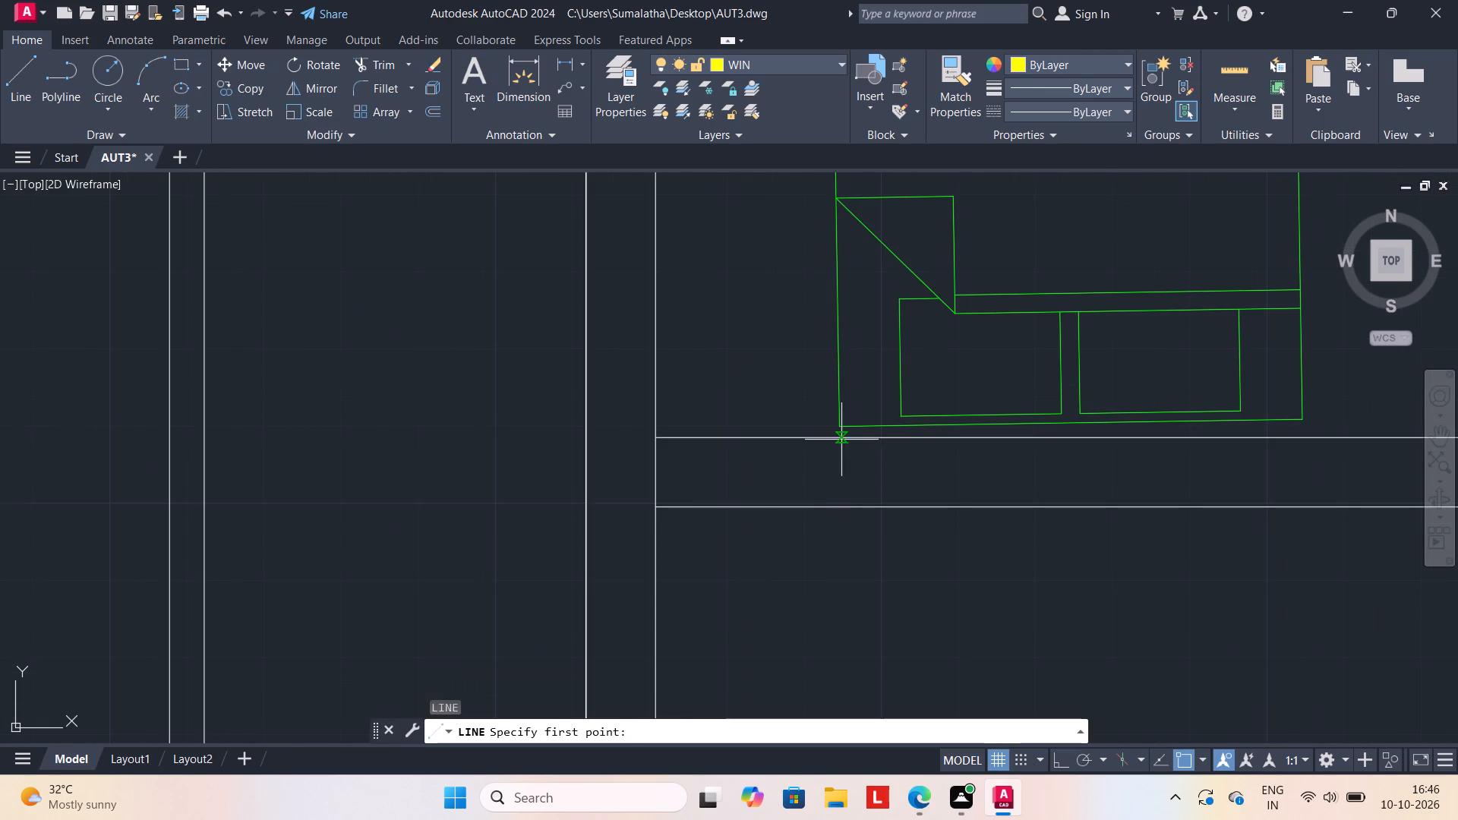
pyautogui.click(841, 440)
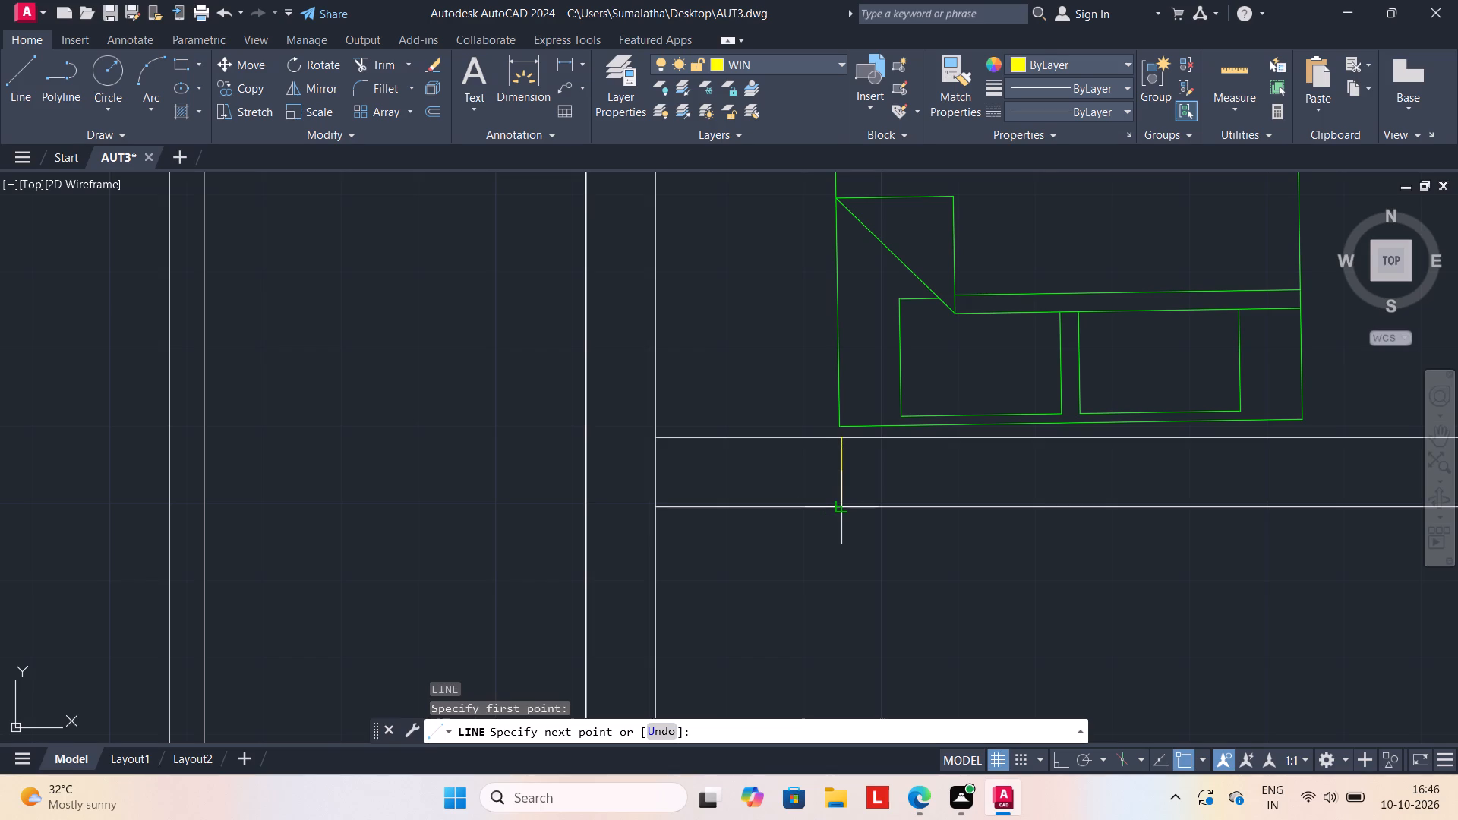
pyautogui.click(841, 506)
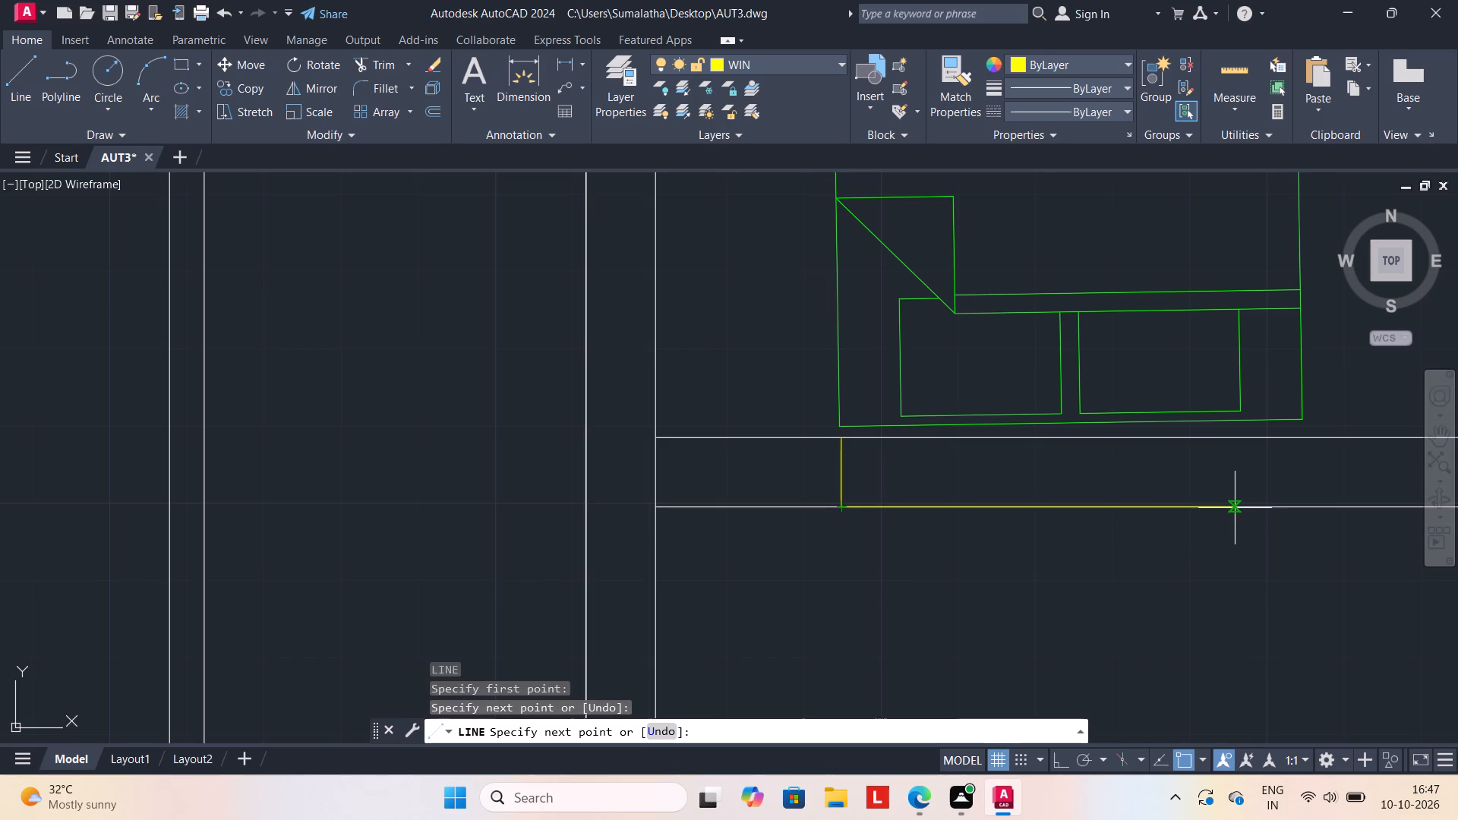
pyautogui.write("4'")
pyautogui.press('Return')
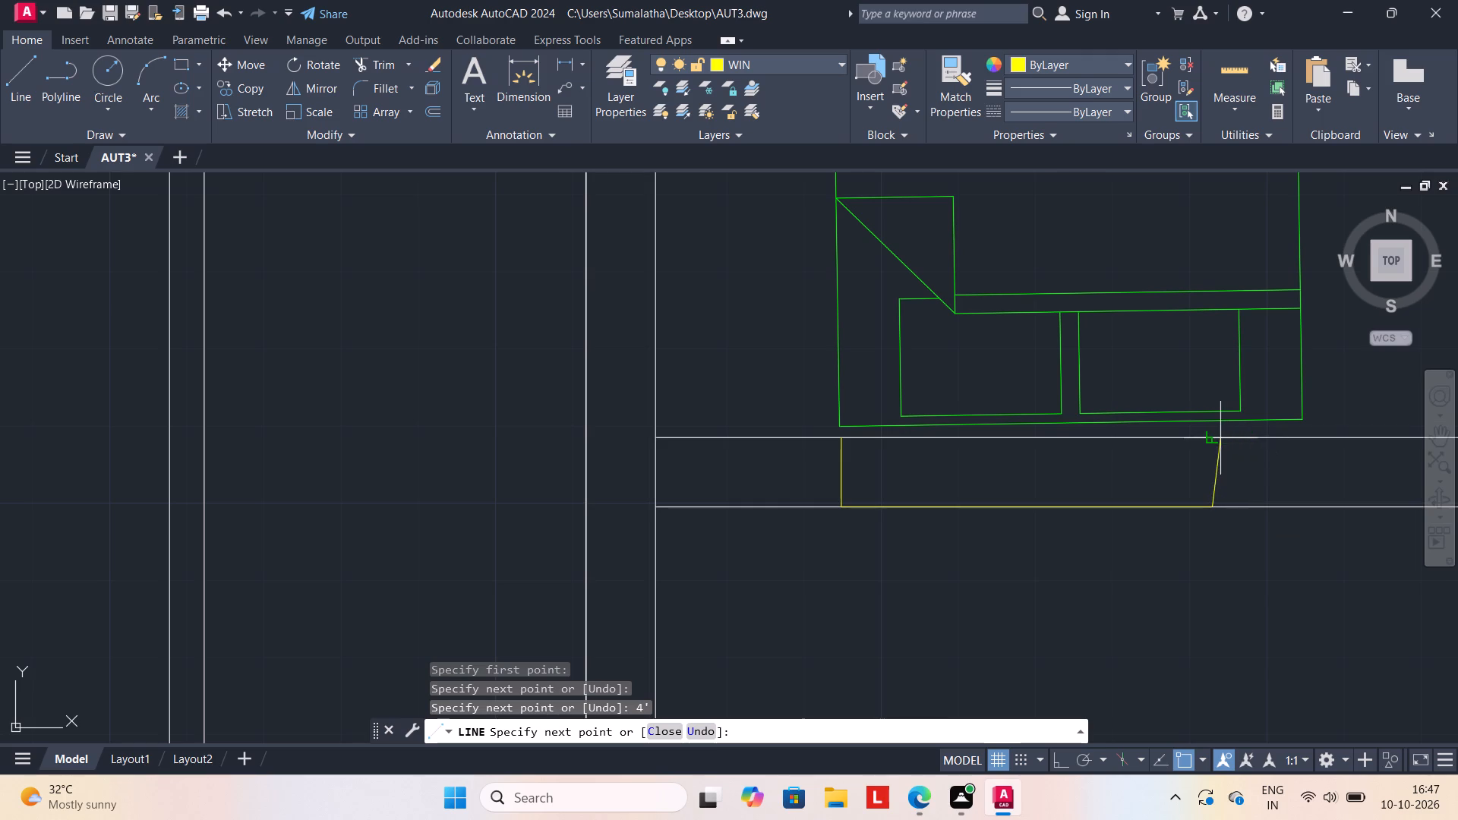
pyautogui.click(1211, 437)
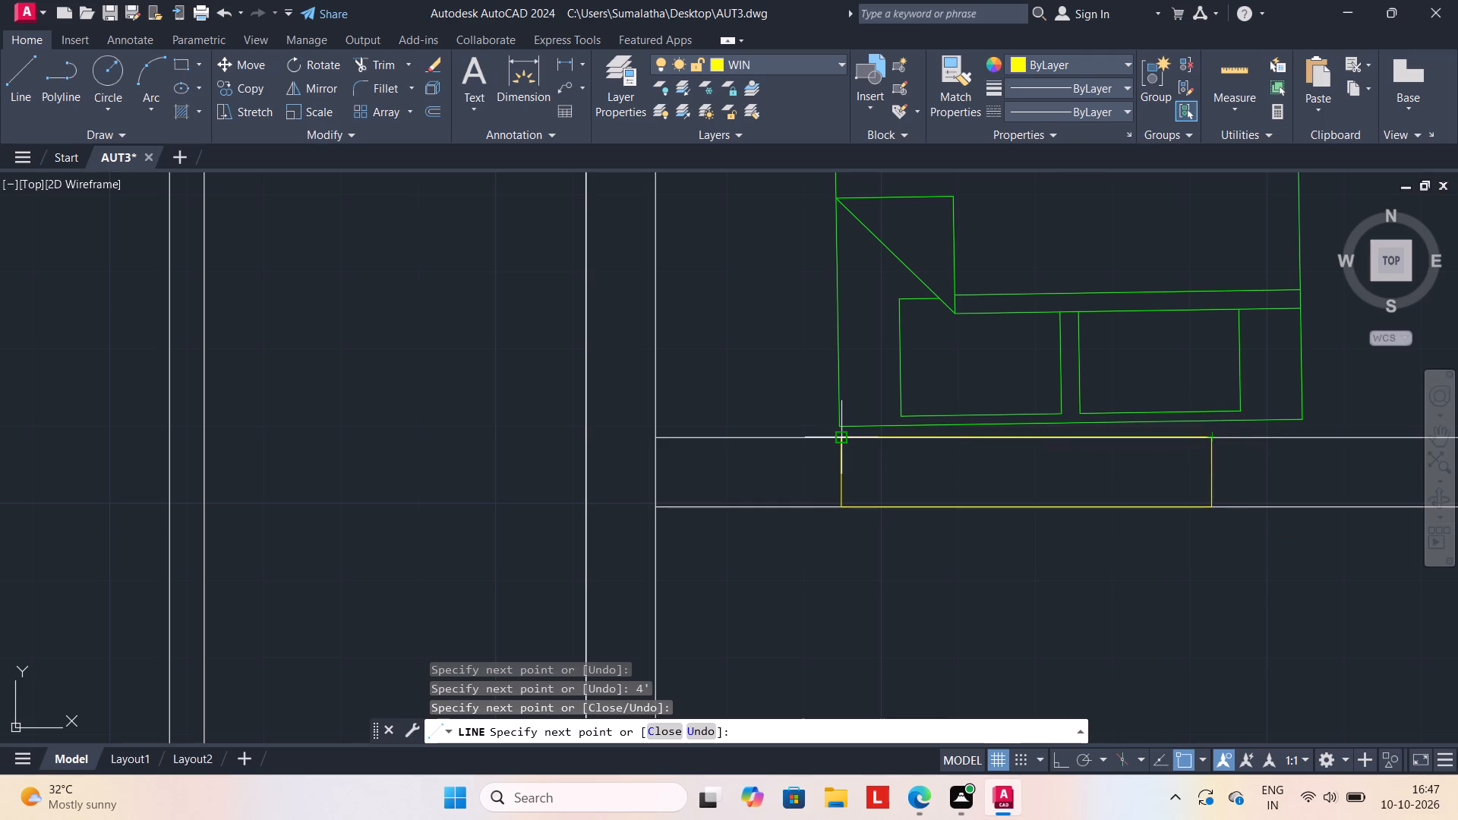
pyautogui.click(837, 434)
pyautogui.press('Escape')
# Draw a lengthwise centre line between the end midpoints of the 4' window in the southwest bedroom's south wall.
pyautogui.press('l')
pyautogui.press('Return')
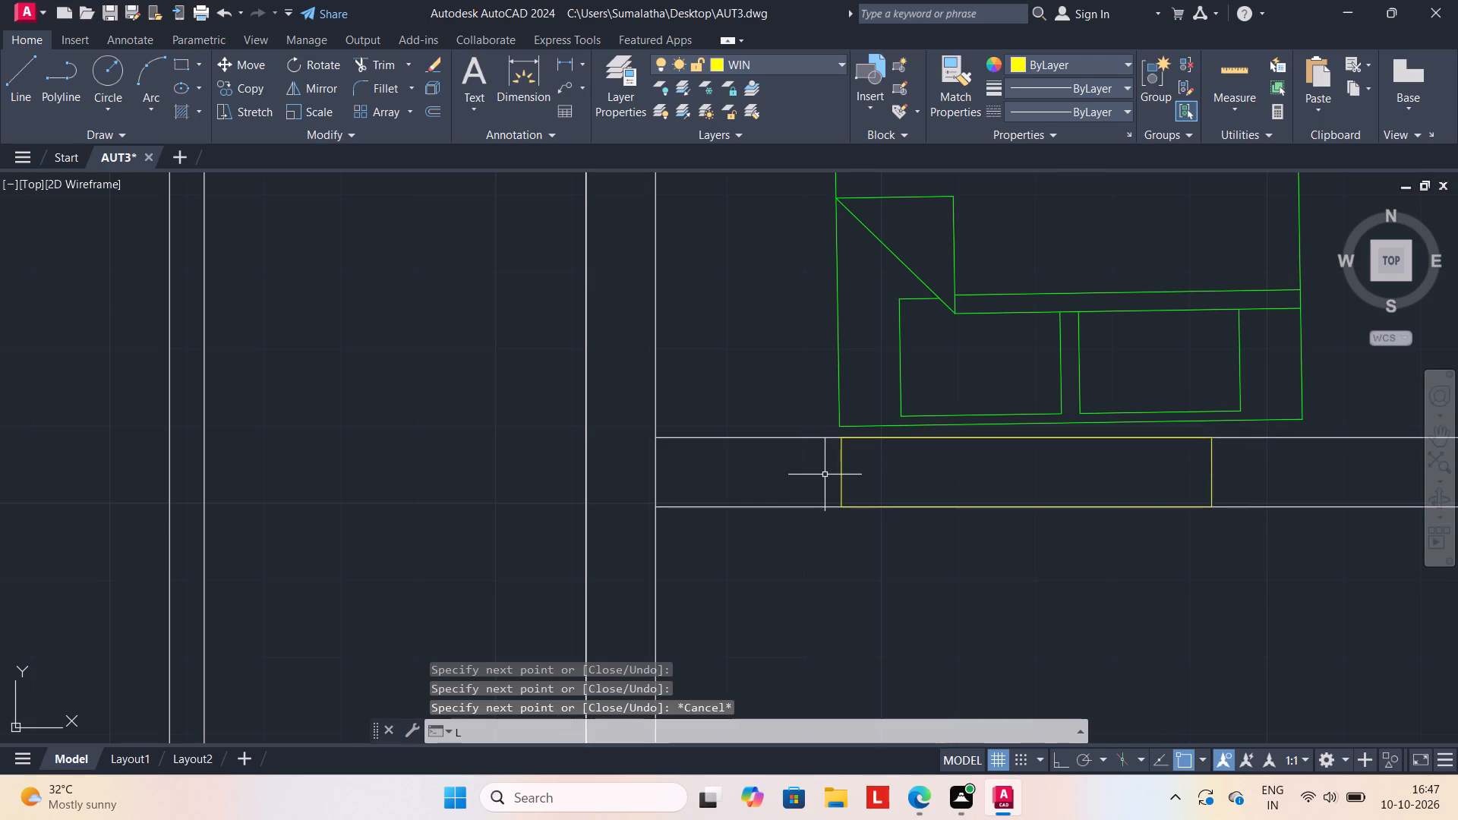
pyautogui.click(844, 473)
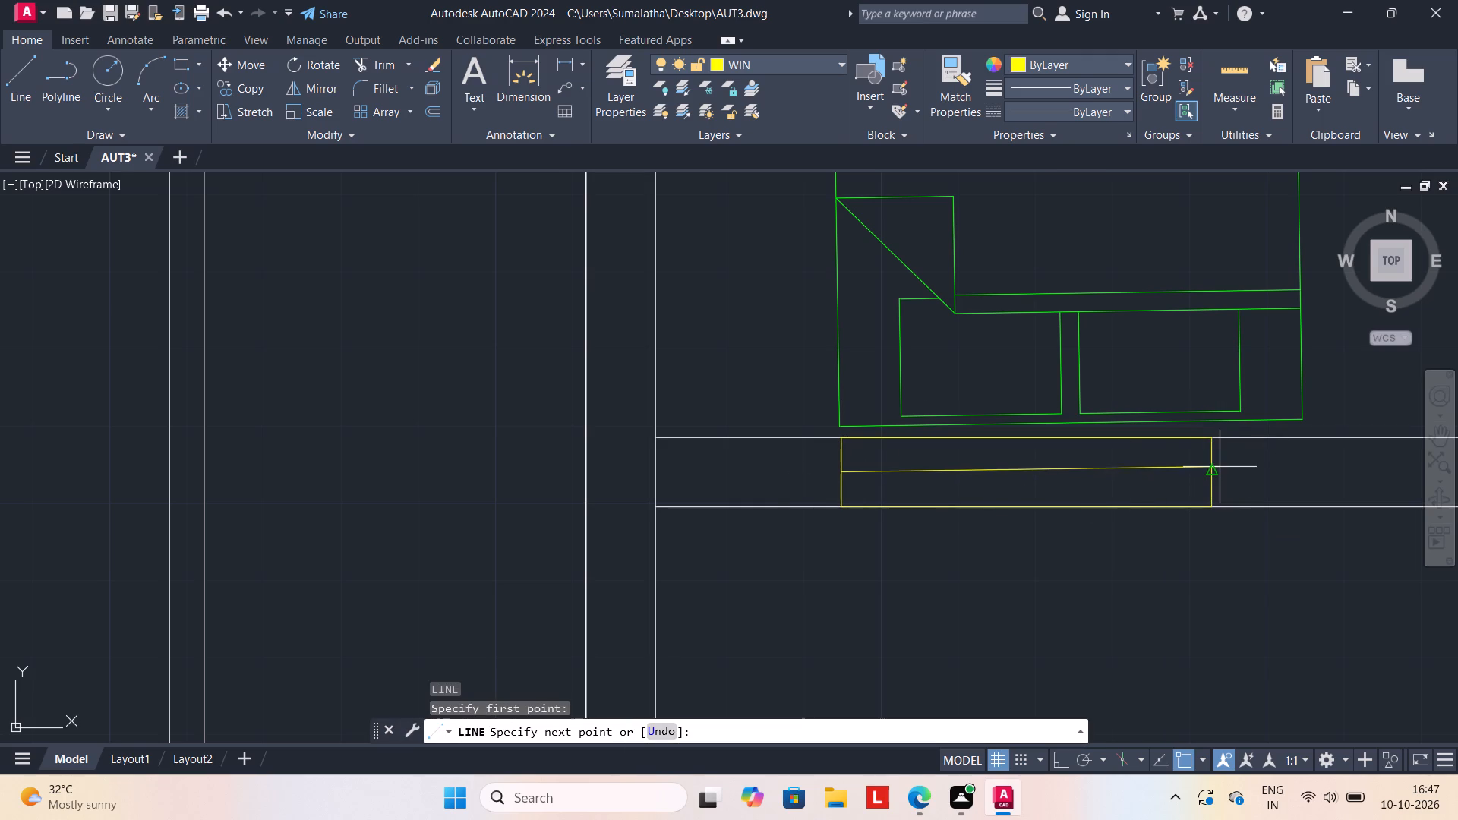
pyautogui.click(1215, 468)
pyautogui.press('Escape')
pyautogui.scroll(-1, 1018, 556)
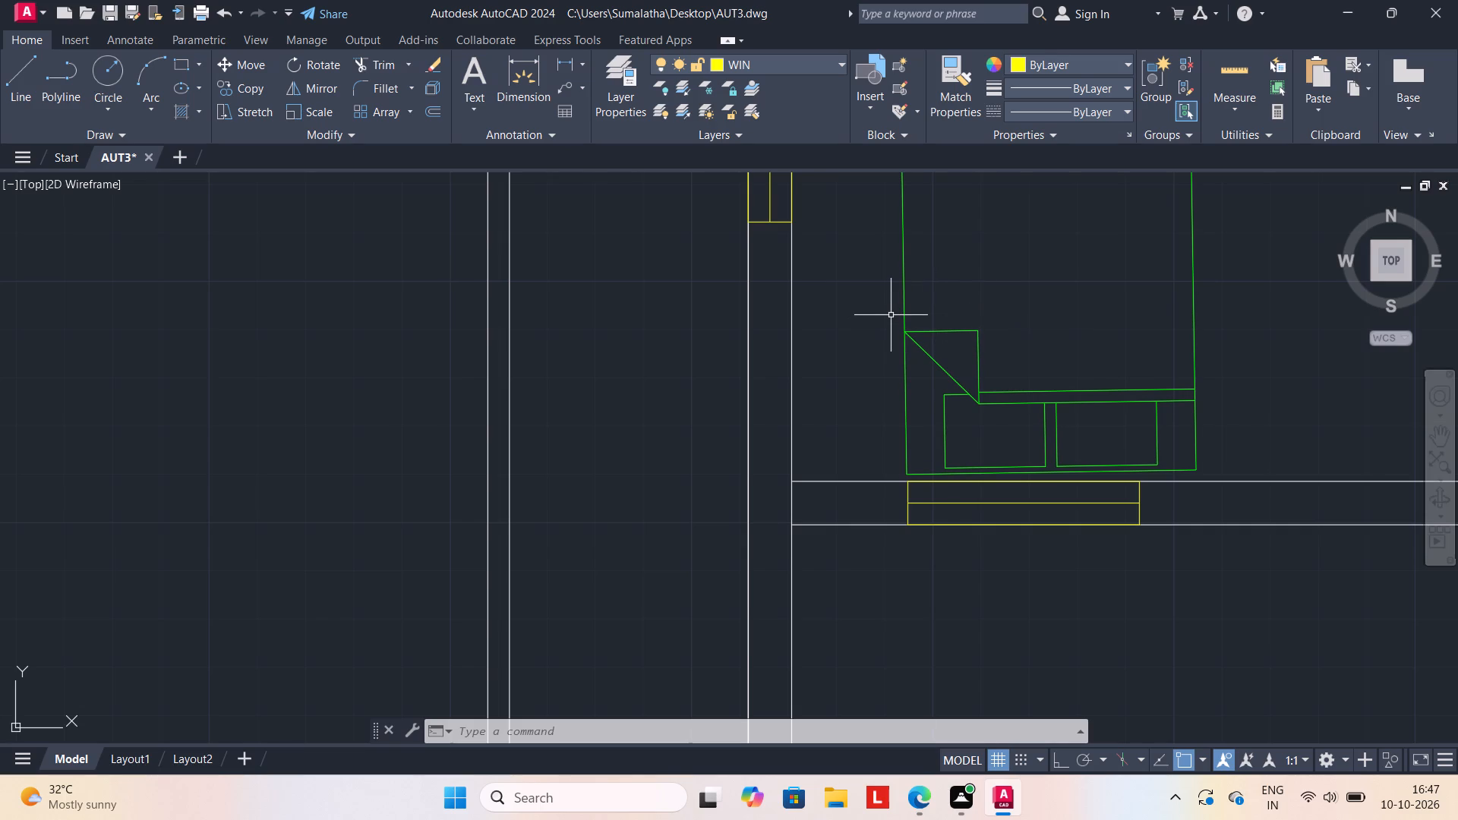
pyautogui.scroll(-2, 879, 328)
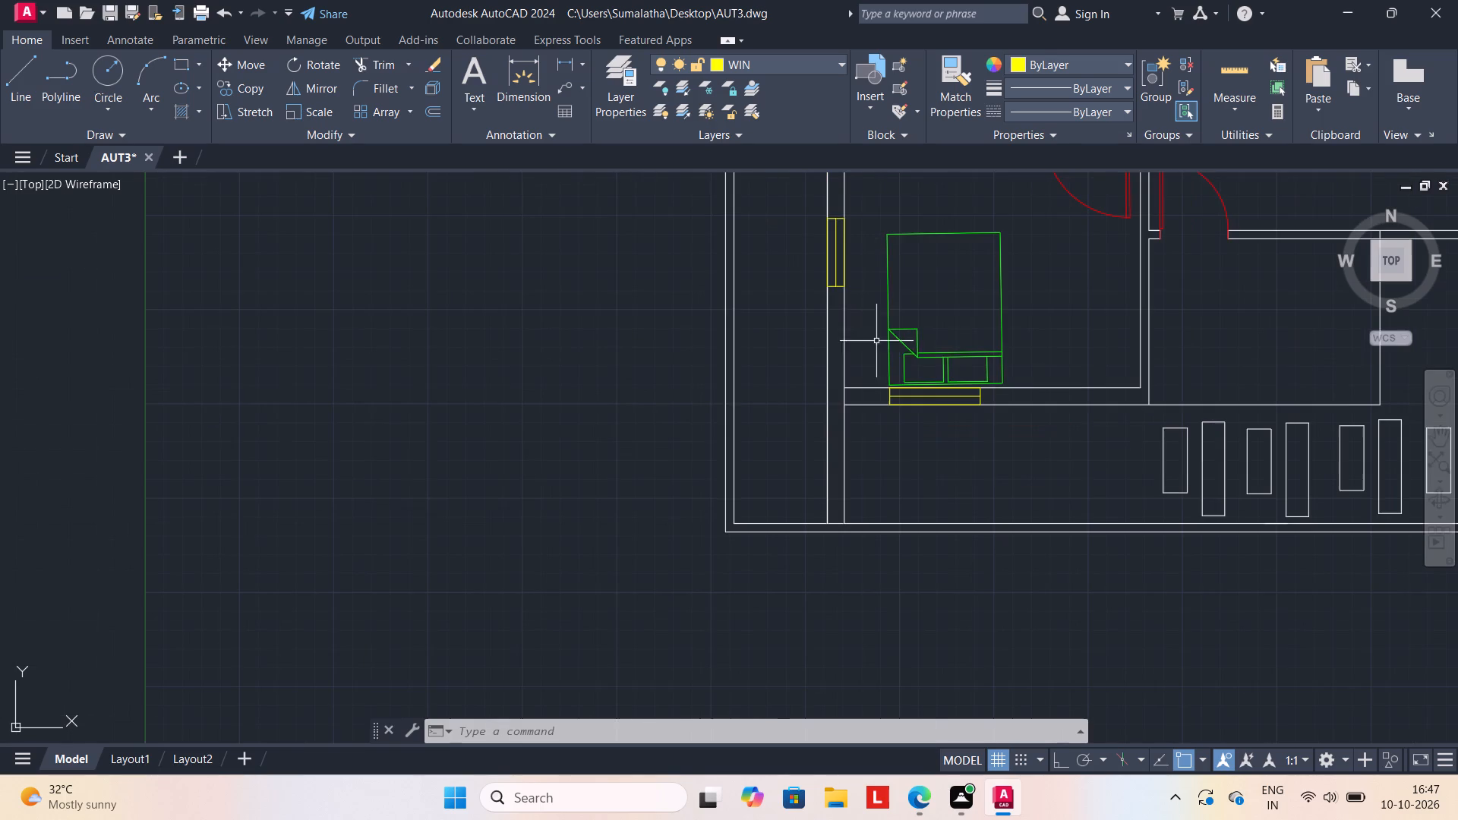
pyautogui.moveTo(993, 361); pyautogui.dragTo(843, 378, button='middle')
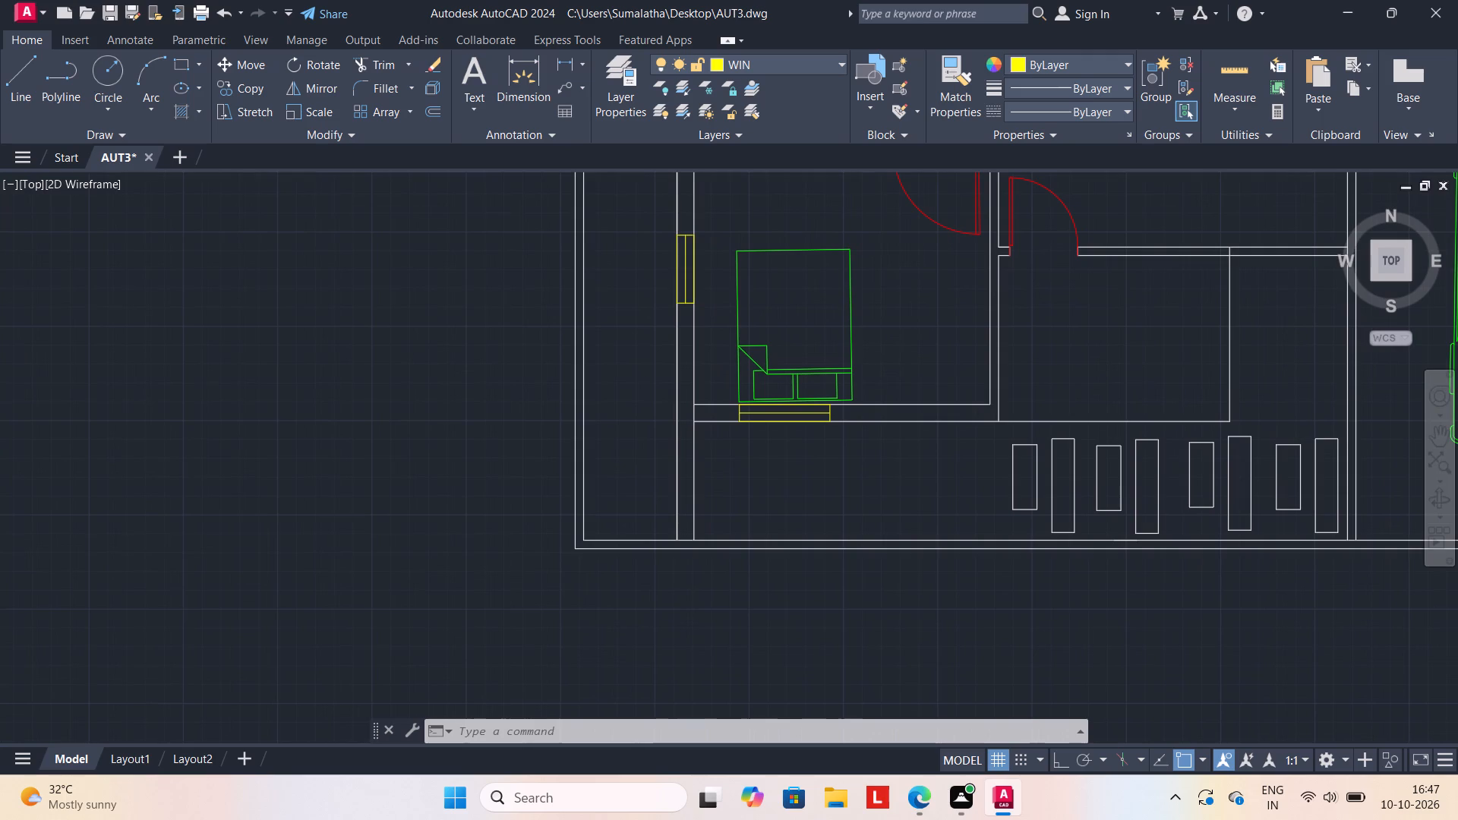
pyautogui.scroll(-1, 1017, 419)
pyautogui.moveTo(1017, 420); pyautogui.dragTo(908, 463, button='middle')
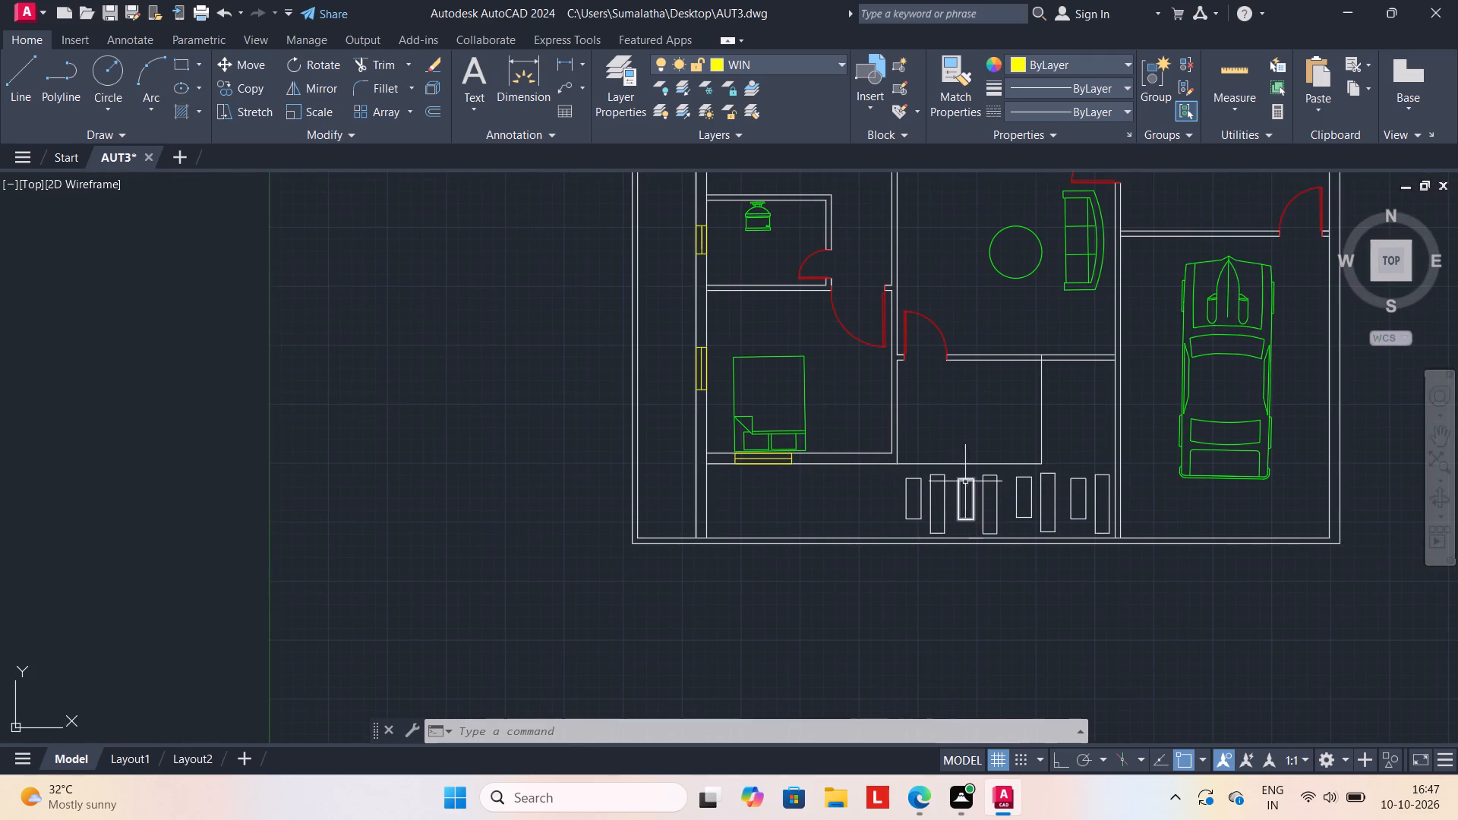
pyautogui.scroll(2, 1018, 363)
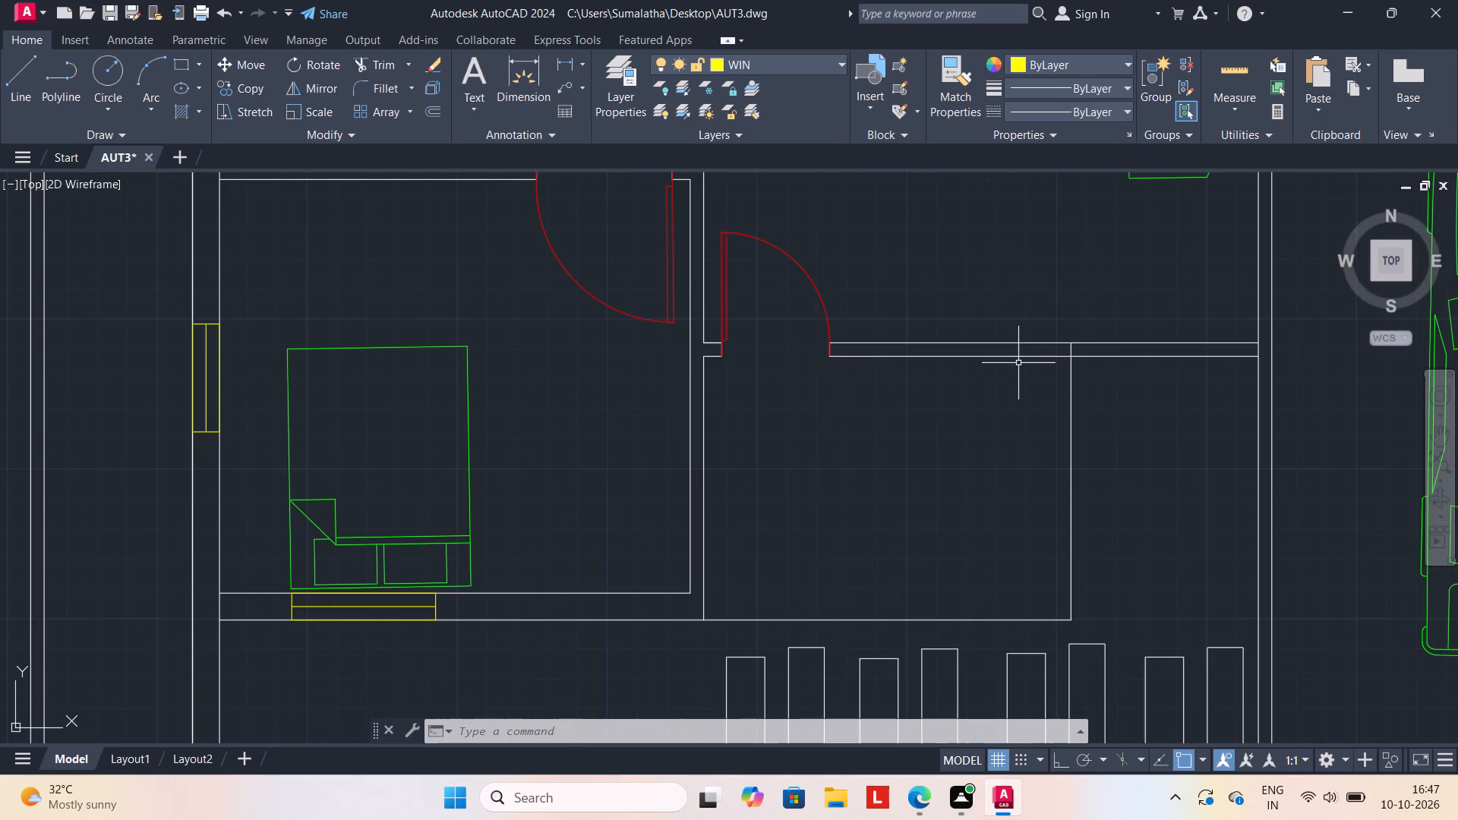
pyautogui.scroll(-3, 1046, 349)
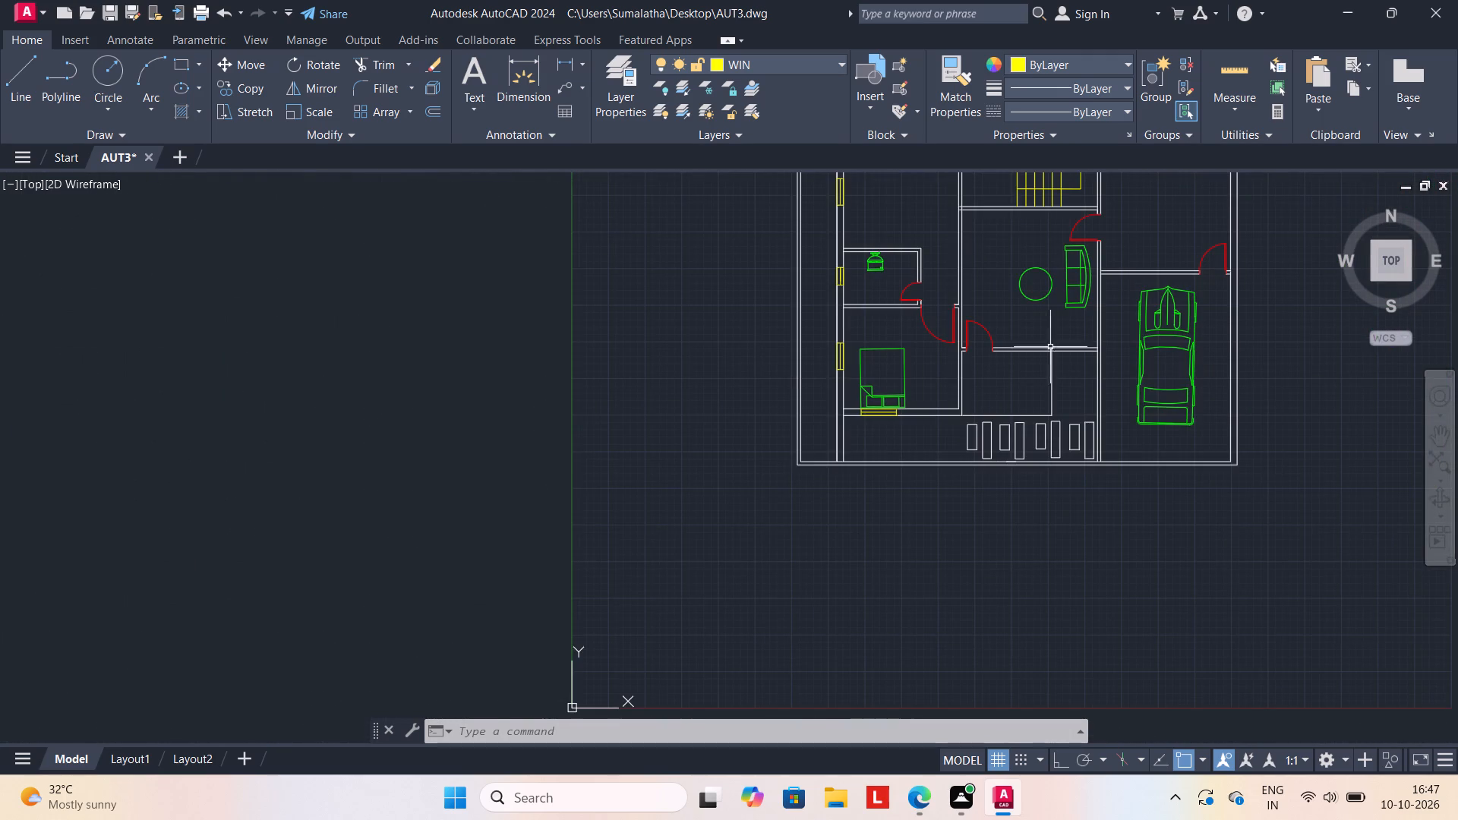
# Draw a 4' long rectangular window outline across the living room's south wall, east of the door.
pyautogui.scroll(2, 1066, 341)
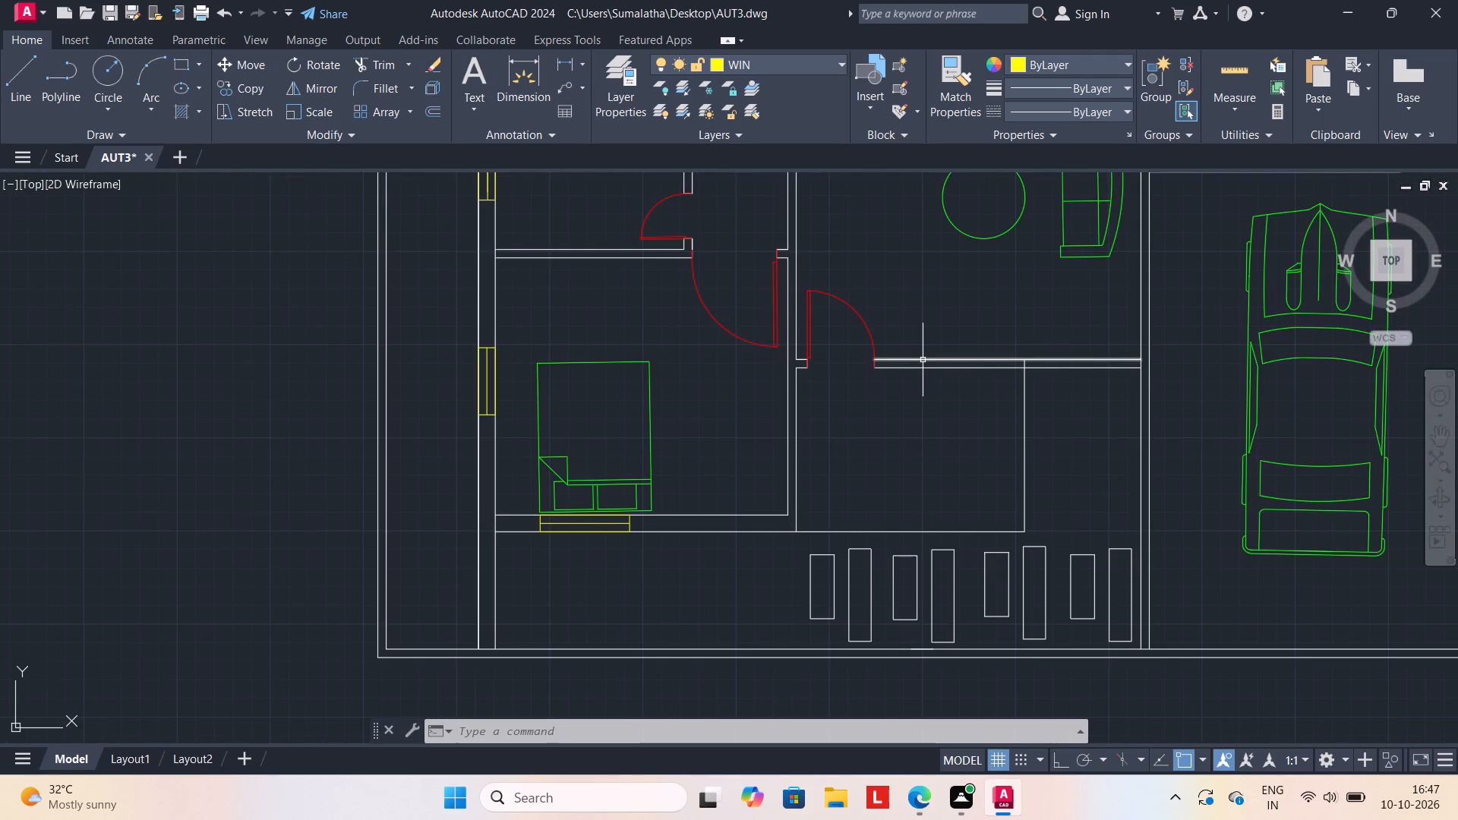
pyautogui.press('l')
pyautogui.press('Return')
pyautogui.scroll(2, 929, 358)
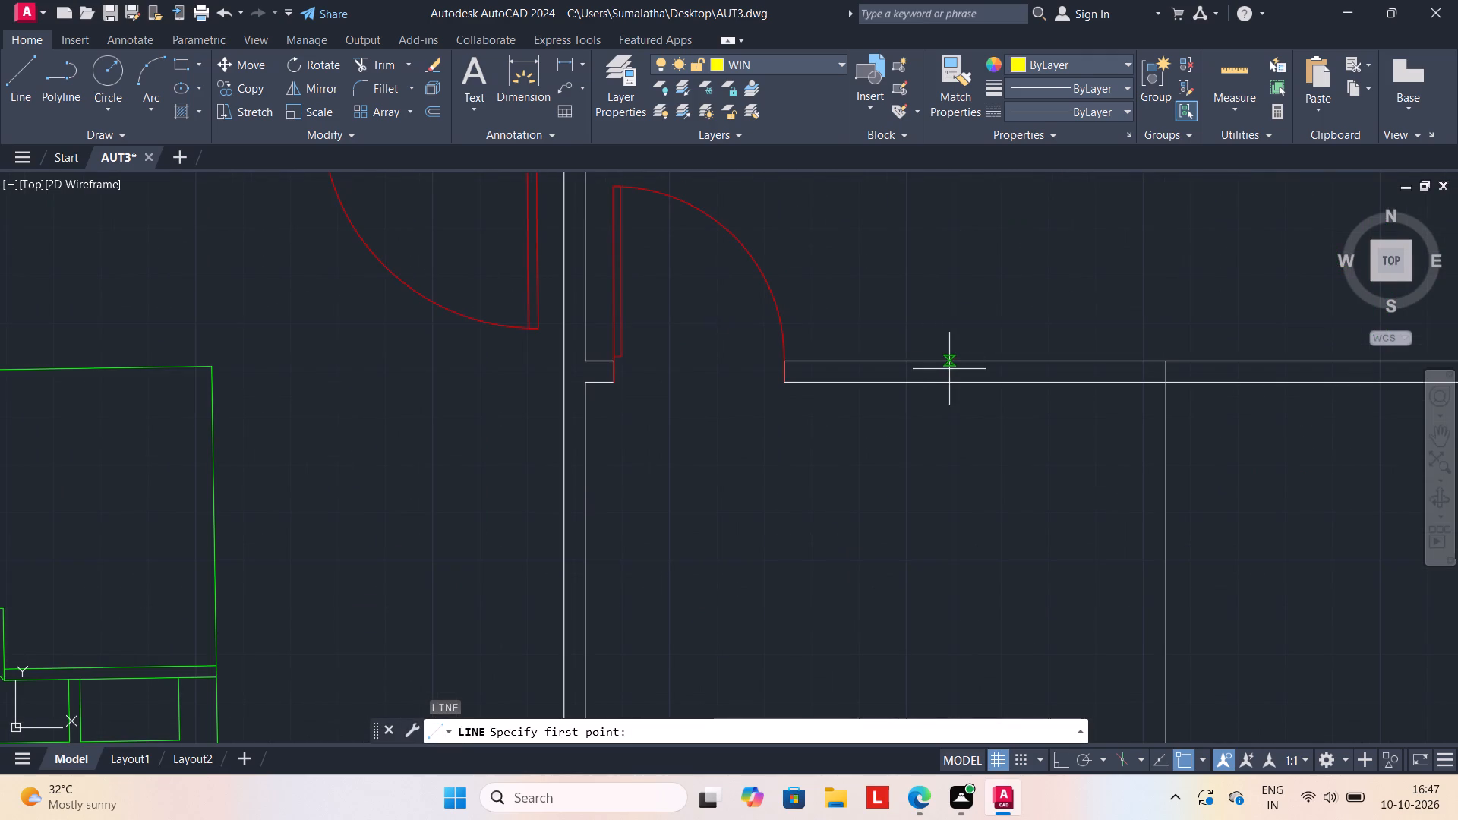
pyautogui.click(953, 362)
pyautogui.click(958, 386)
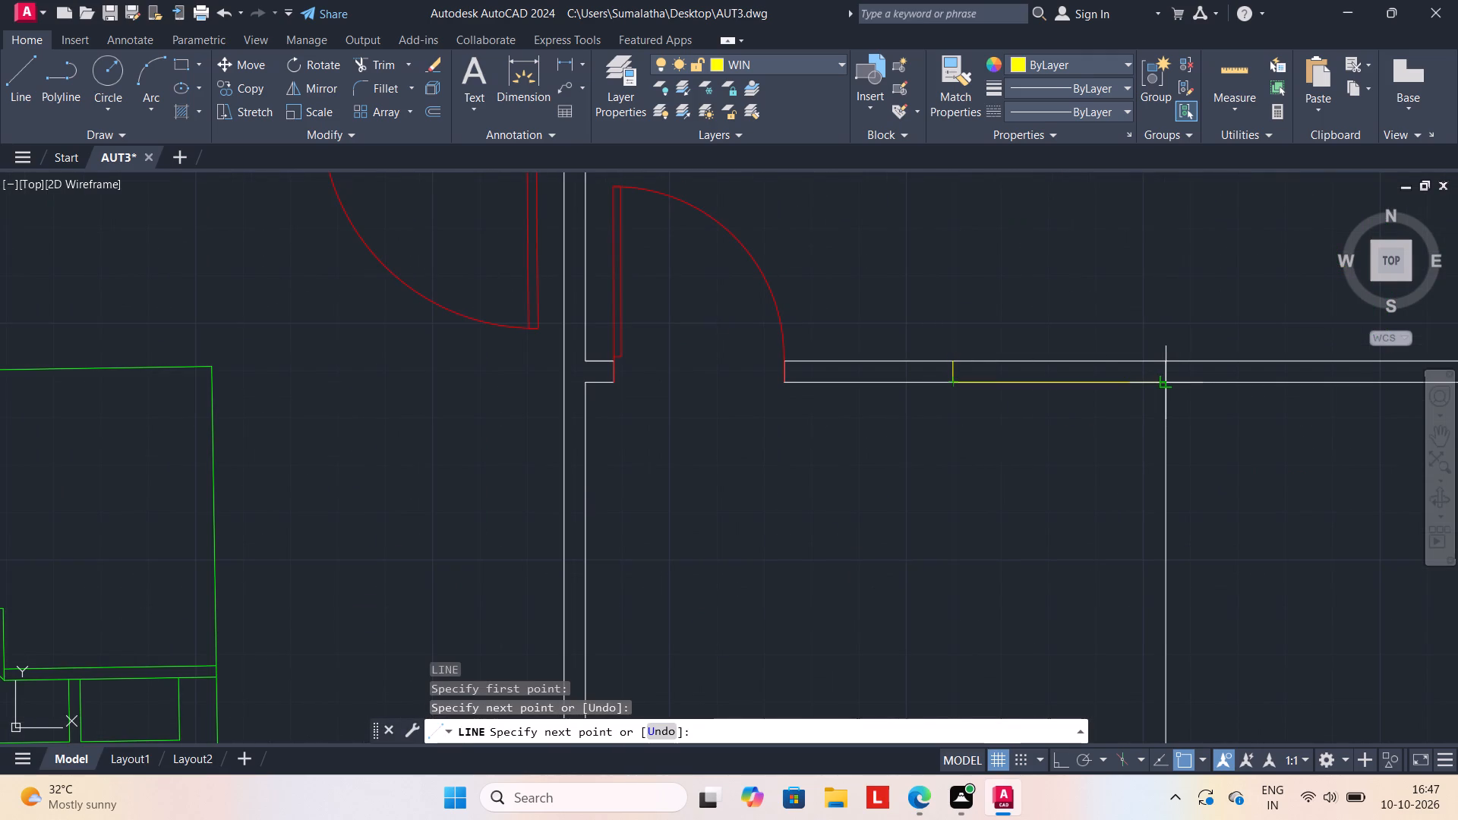
pyautogui.write("4'")
pyautogui.press('Return')
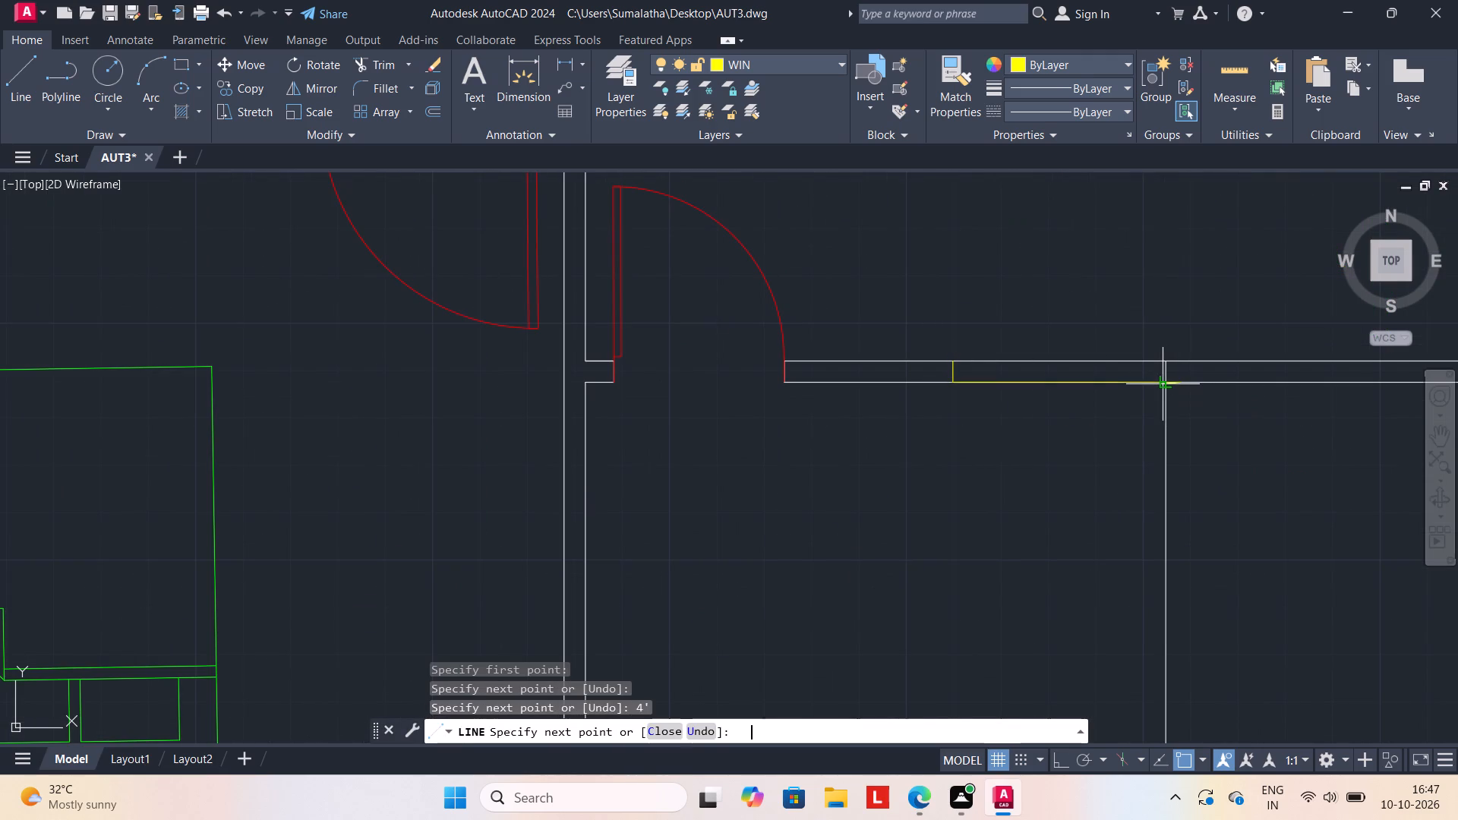
pyautogui.click(1183, 362)
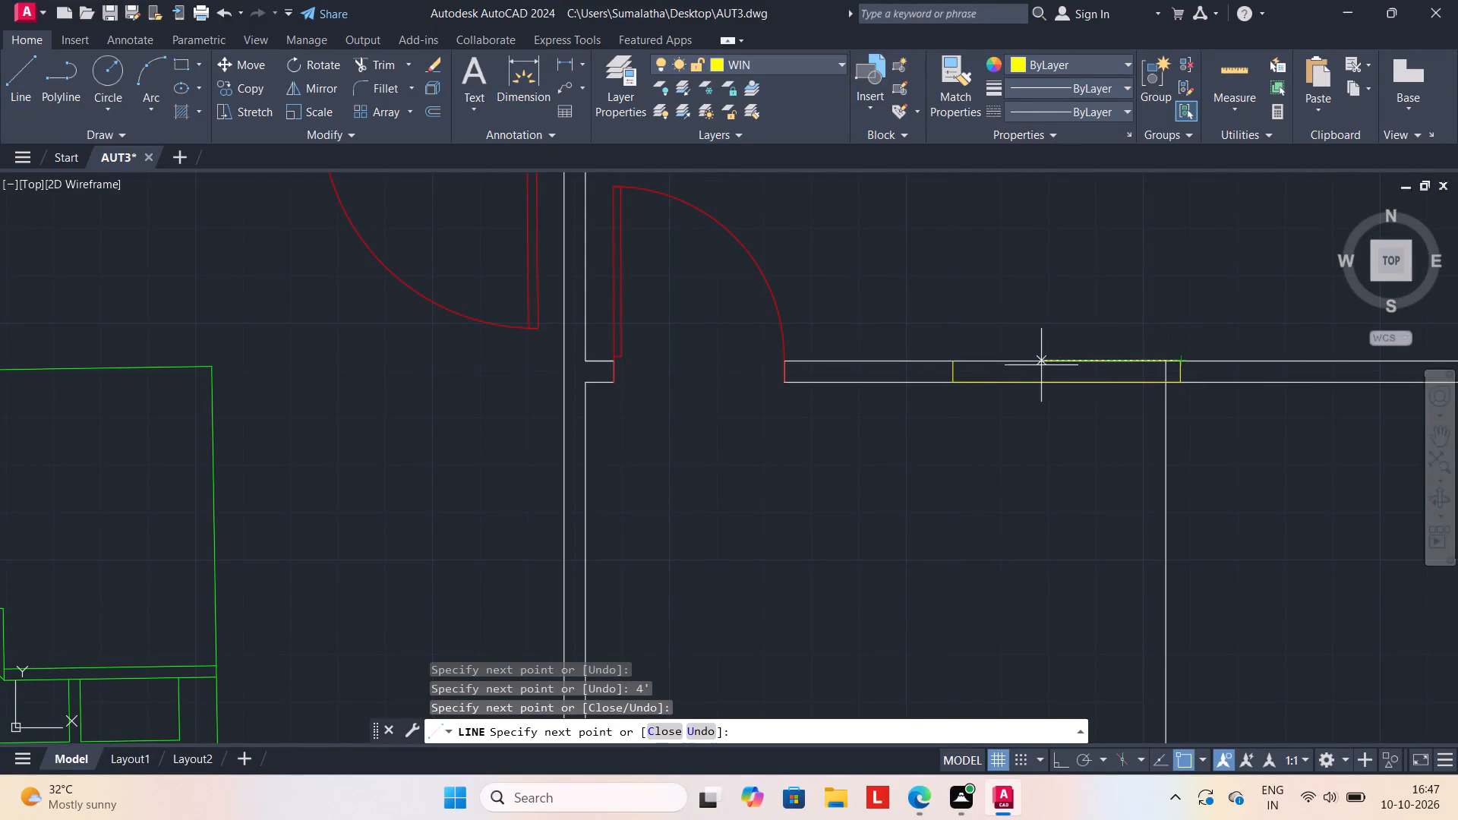
pyautogui.click(951, 364)
pyautogui.scroll(2, 978, 388)
pyautogui.press('Escape')
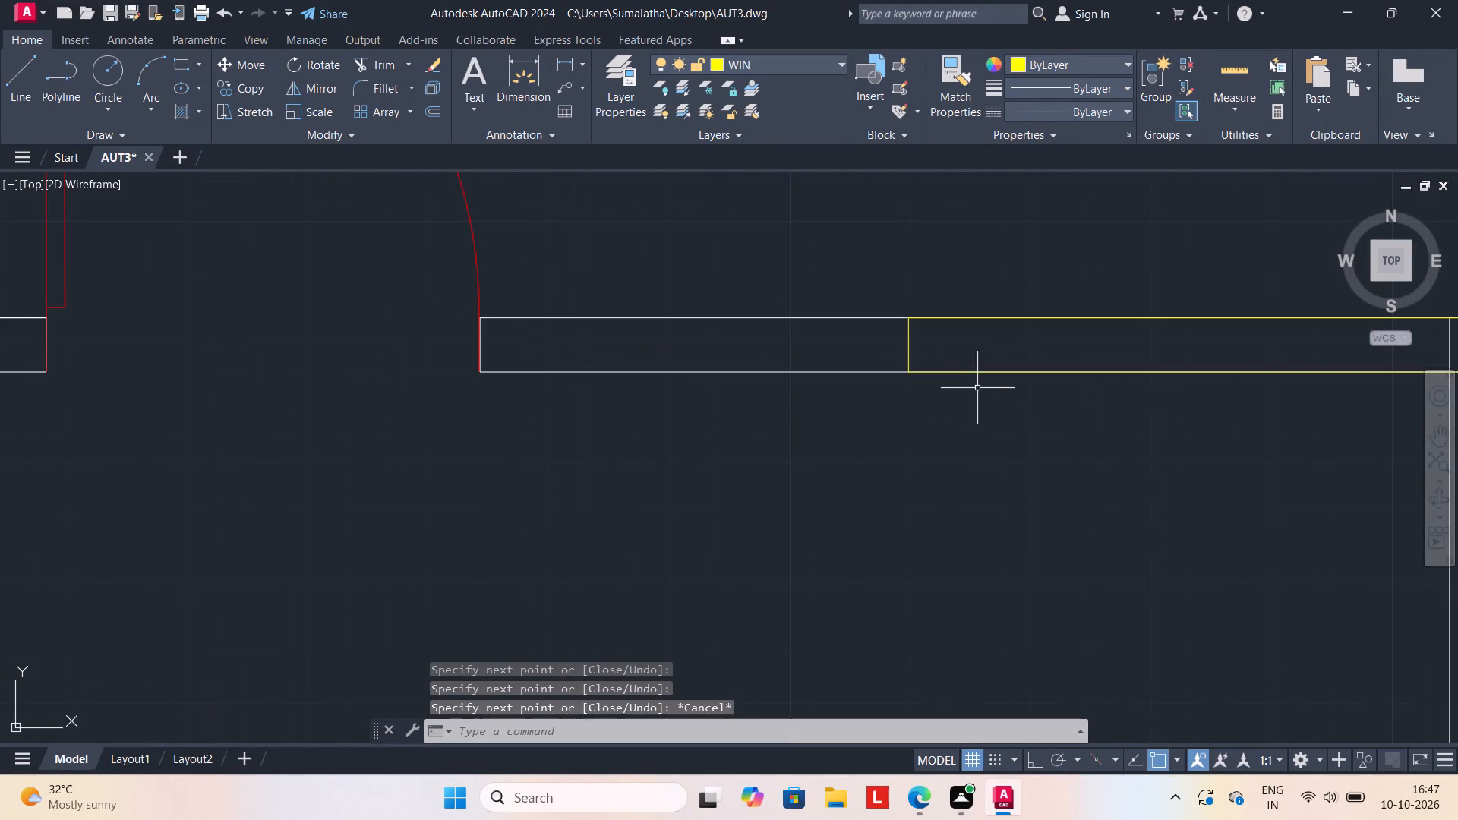
# Draw a lengthwise centre line between the end midpoints of the living room's 4' south window.
pyautogui.press('l')
pyautogui.press('Return')
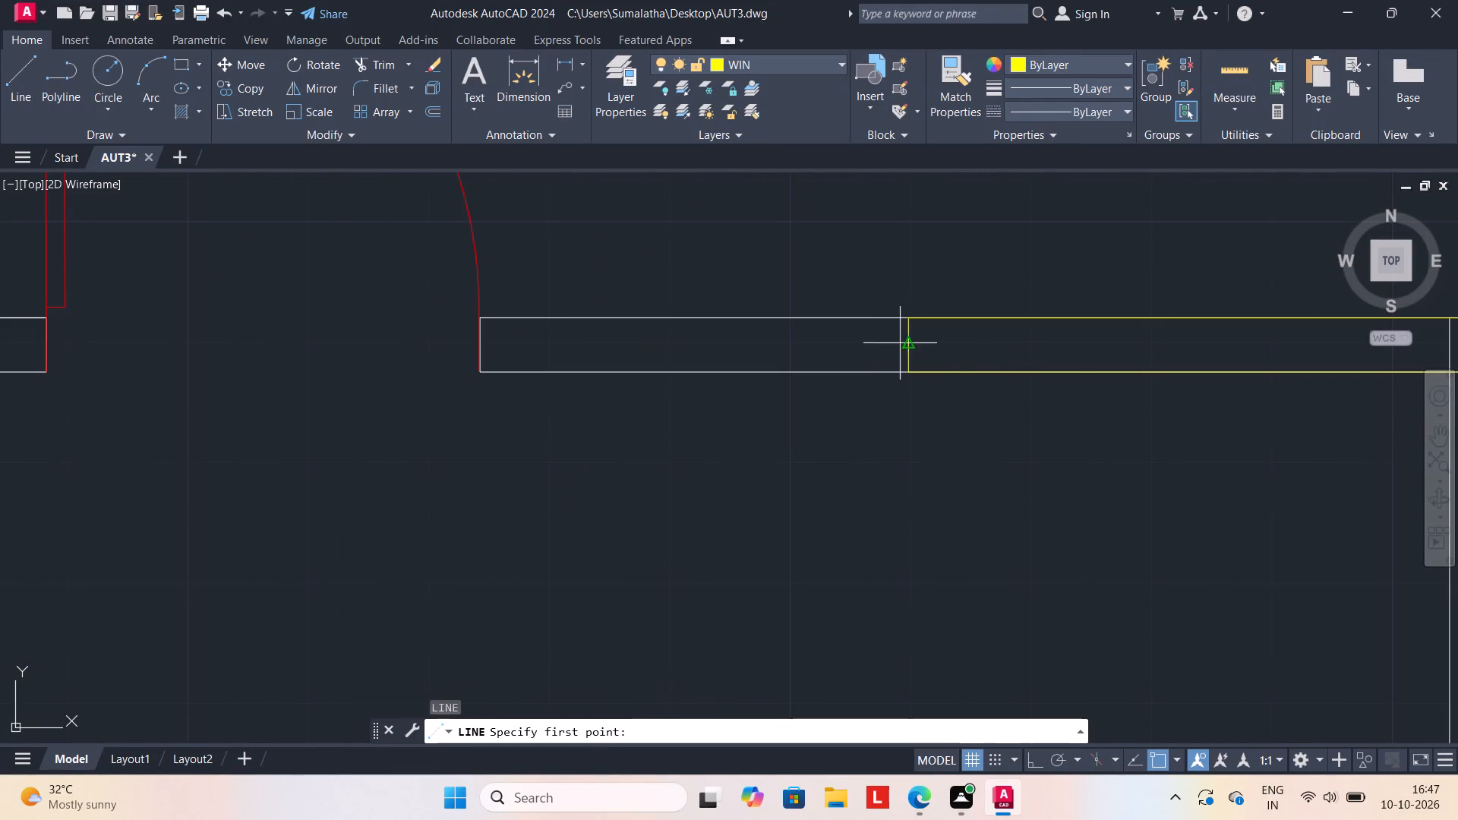
pyautogui.moveTo(910, 343); pyautogui.dragTo(946, 343)
pyautogui.scroll(-1, 1178, 355)
pyautogui.moveTo(1175, 351); pyautogui.dragTo(1040, 336, button='middle')
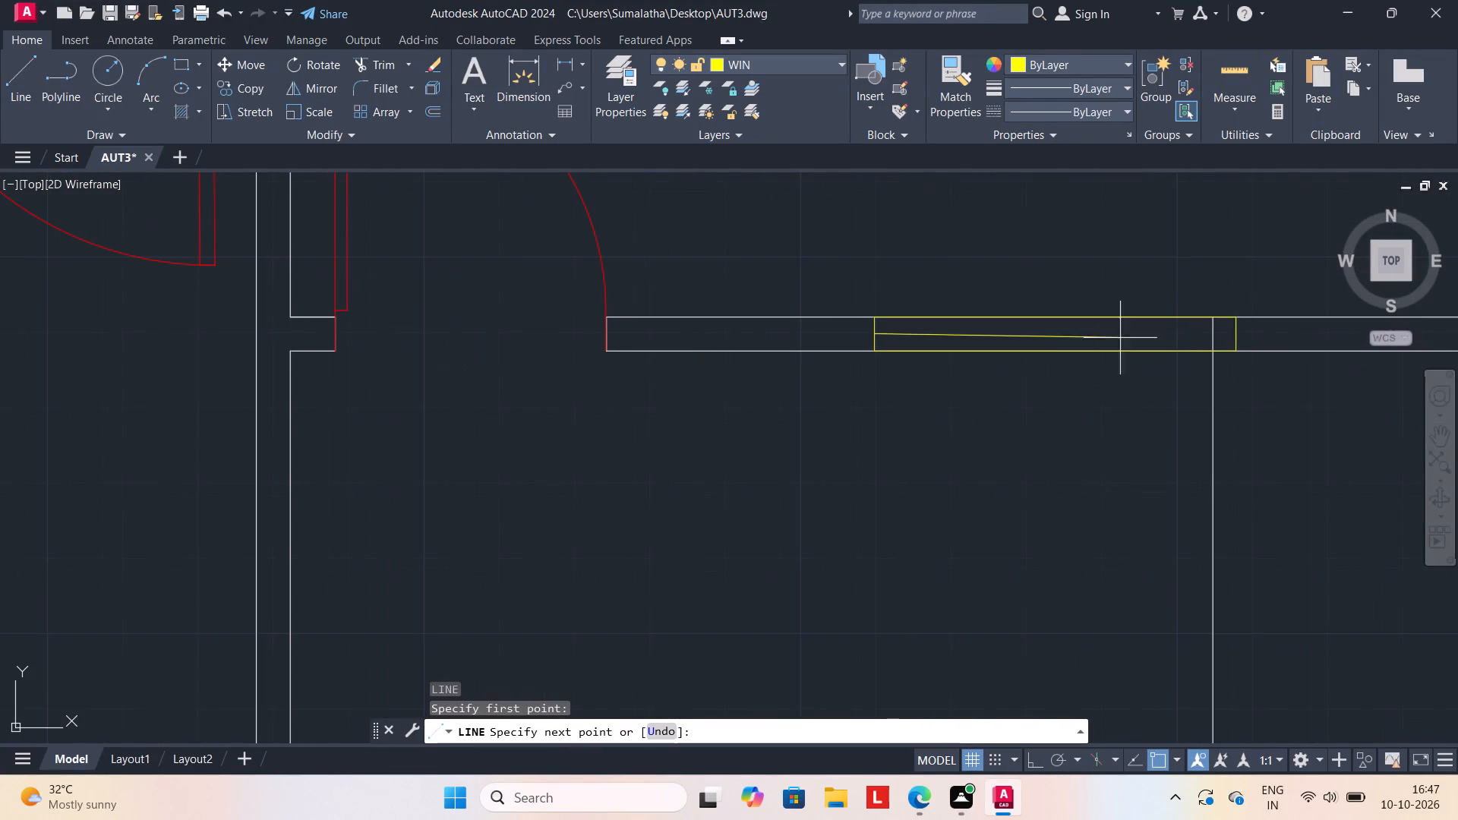
pyautogui.click(1243, 332)
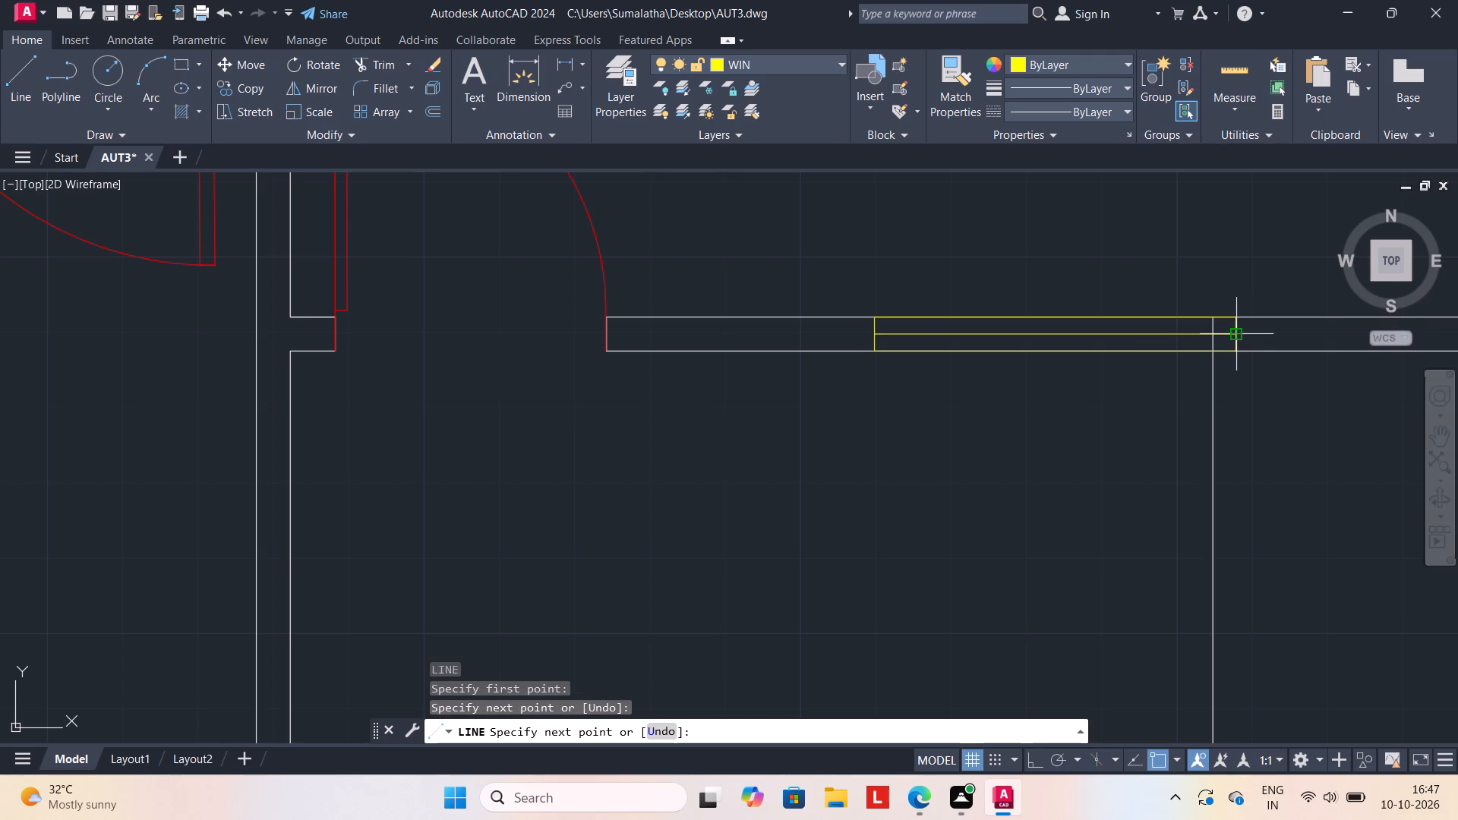
pyautogui.press('Escape')
# Trim away both pieces of the porch's east edge line that cross the living room's 4' south window.
pyautogui.write('TR')
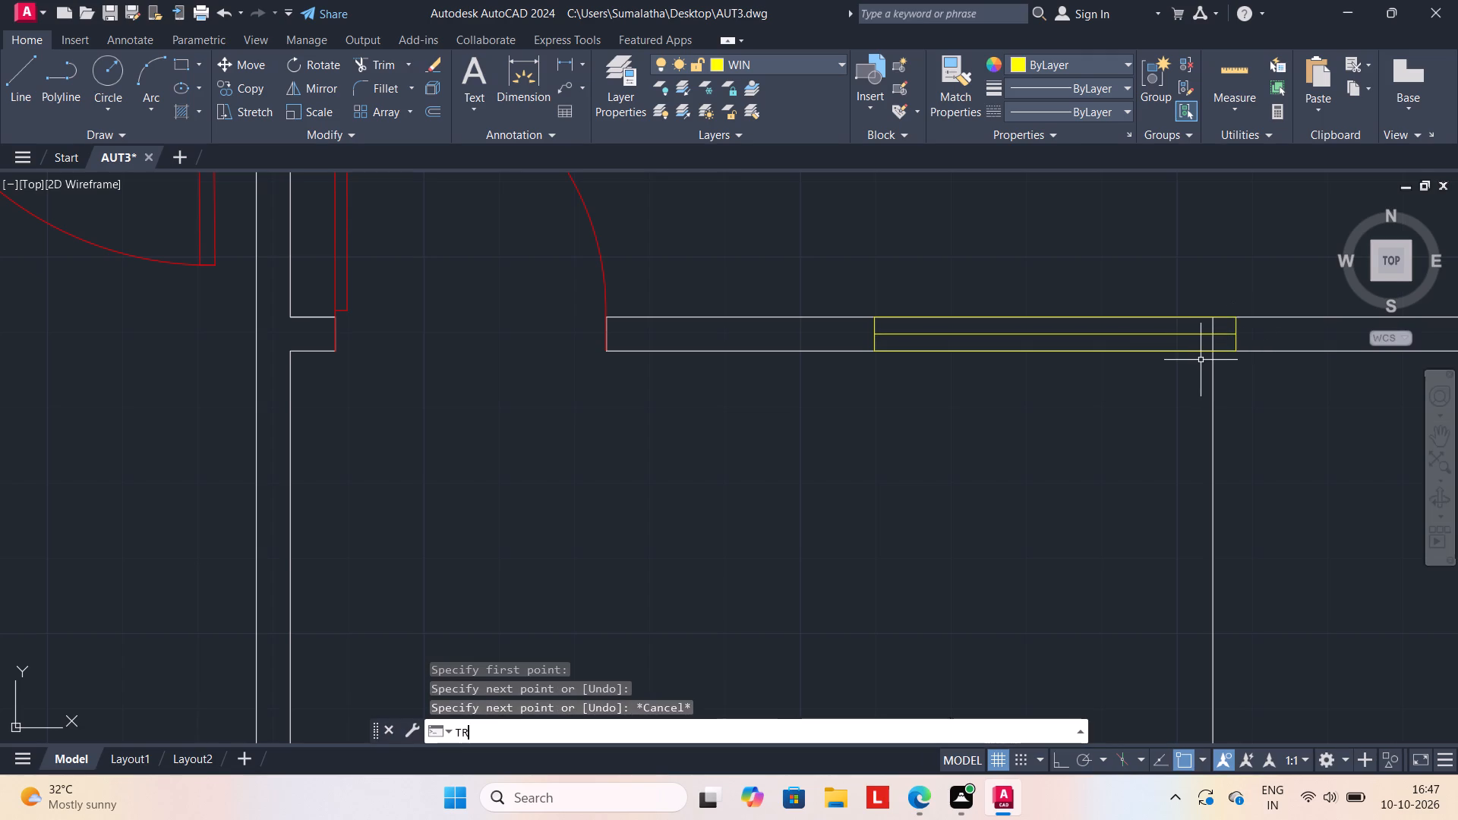
pyautogui.press('Return')
pyautogui.click(1211, 345)
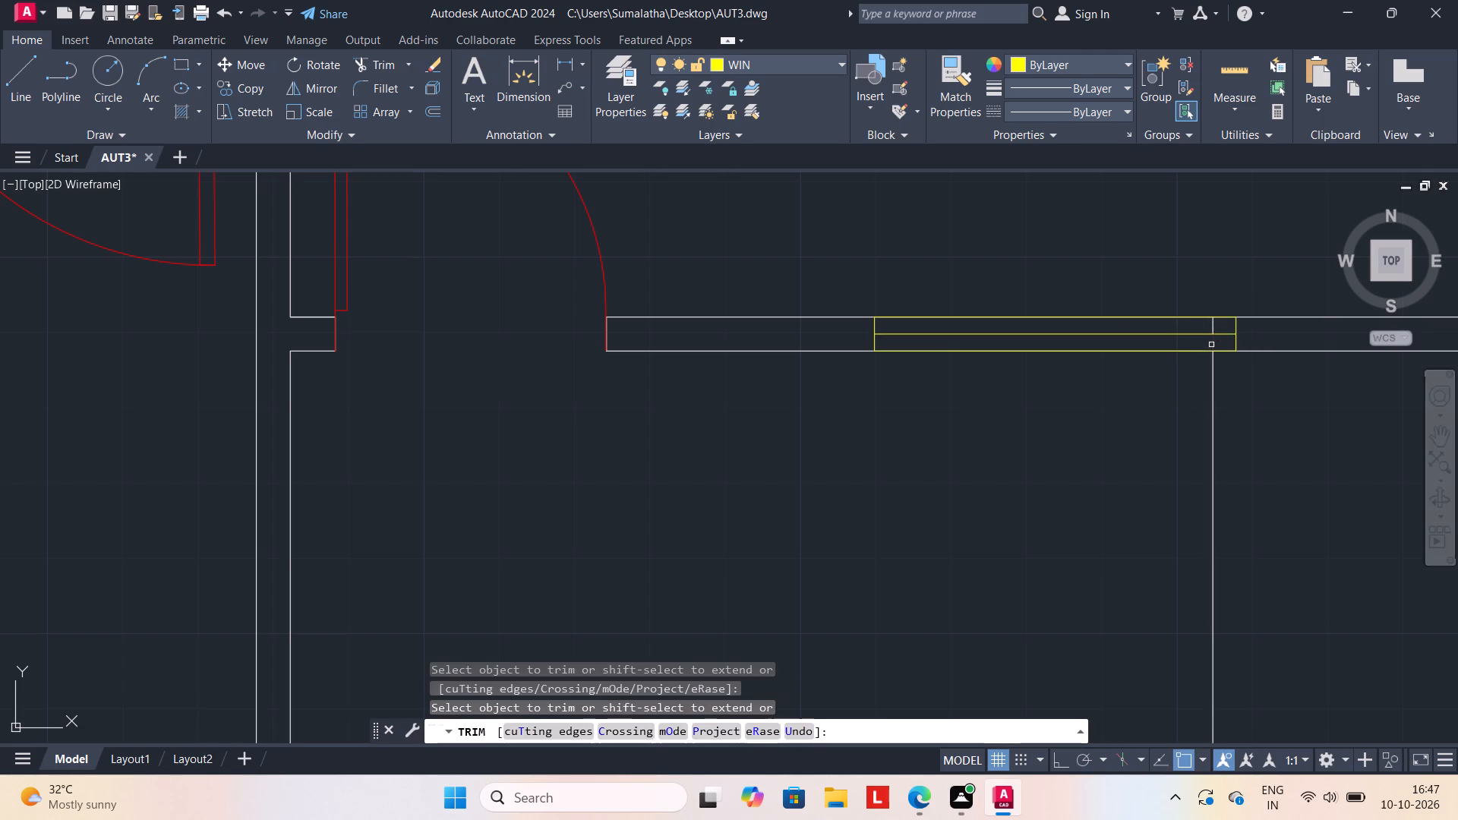
pyautogui.click(1215, 326)
pyautogui.scroll(-3, 1029, 462)
pyautogui.moveTo(1004, 450); pyautogui.dragTo(980, 437, button='middle')
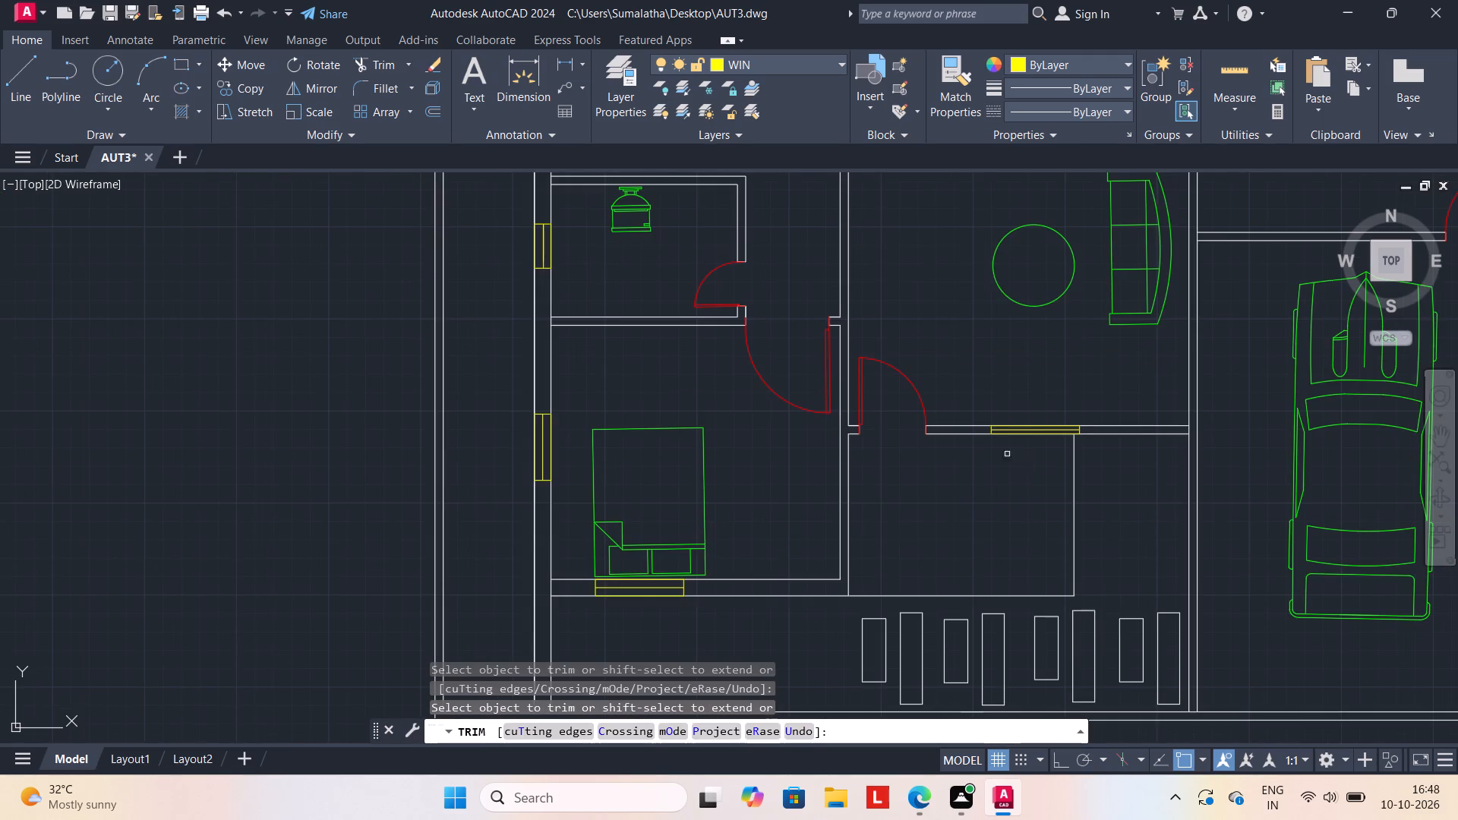
pyautogui.moveTo(980, 437); pyautogui.dragTo(928, 403, button='middle')
pyautogui.press('Escape')
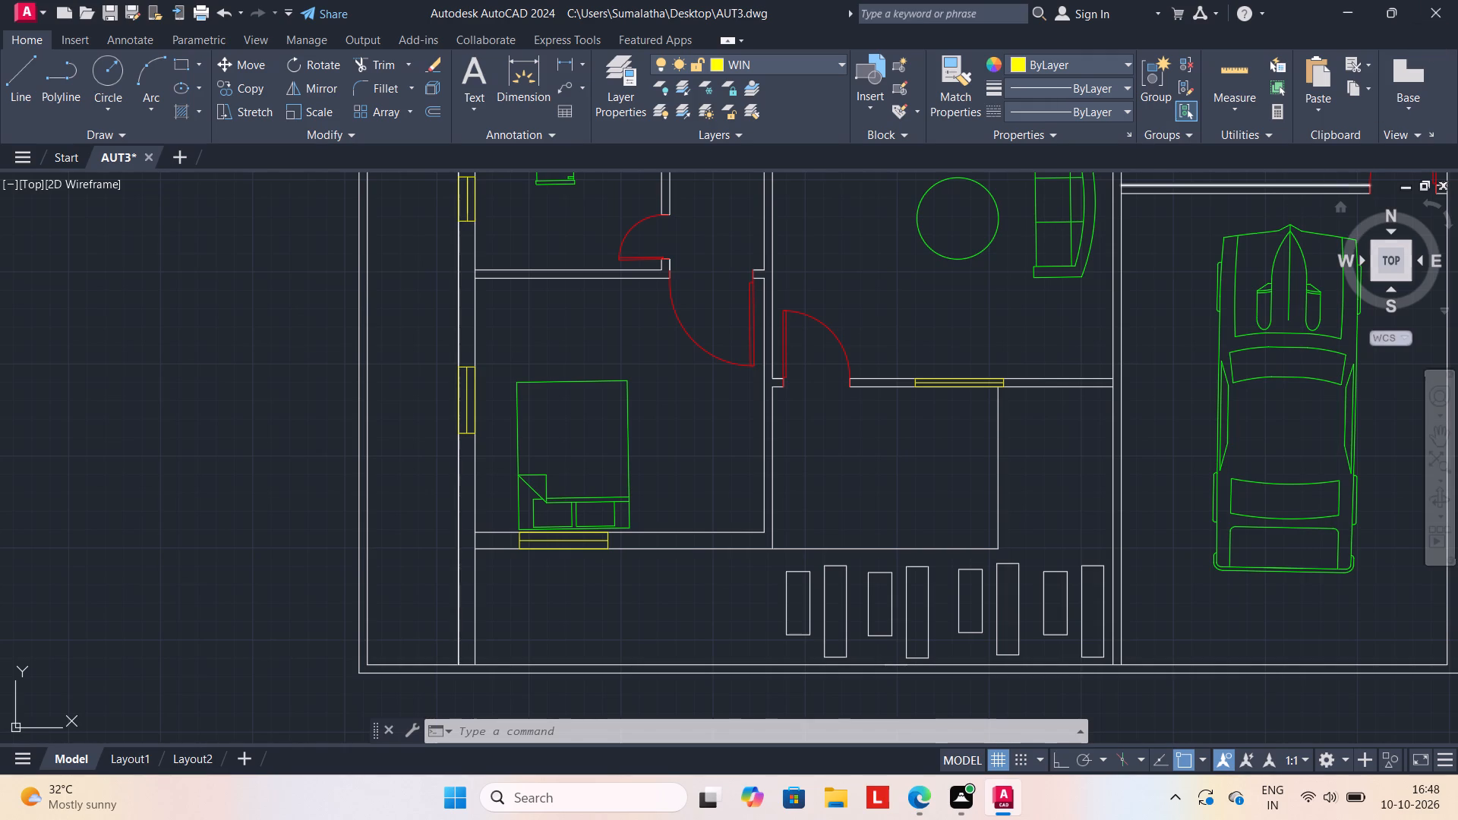
# Draw a 4' long rectangular window outline across the wall just north of the car, west of the door.
pyautogui.scroll(-2, 1090, 303)
pyautogui.moveTo(1097, 302); pyautogui.dragTo(944, 320, button='middle')
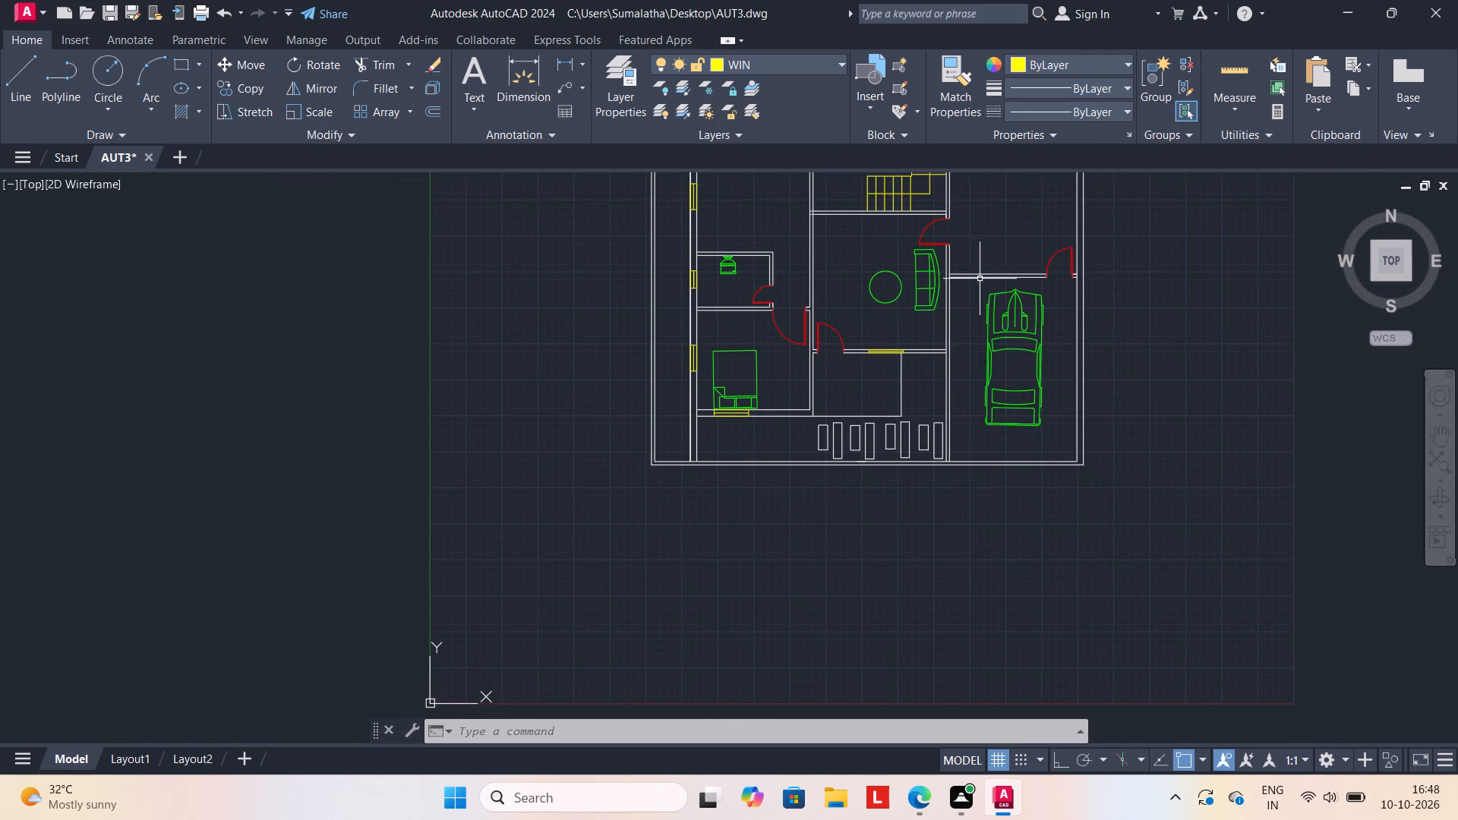
pyautogui.scroll(2, 982, 272)
pyautogui.press('l')
pyautogui.press('Return')
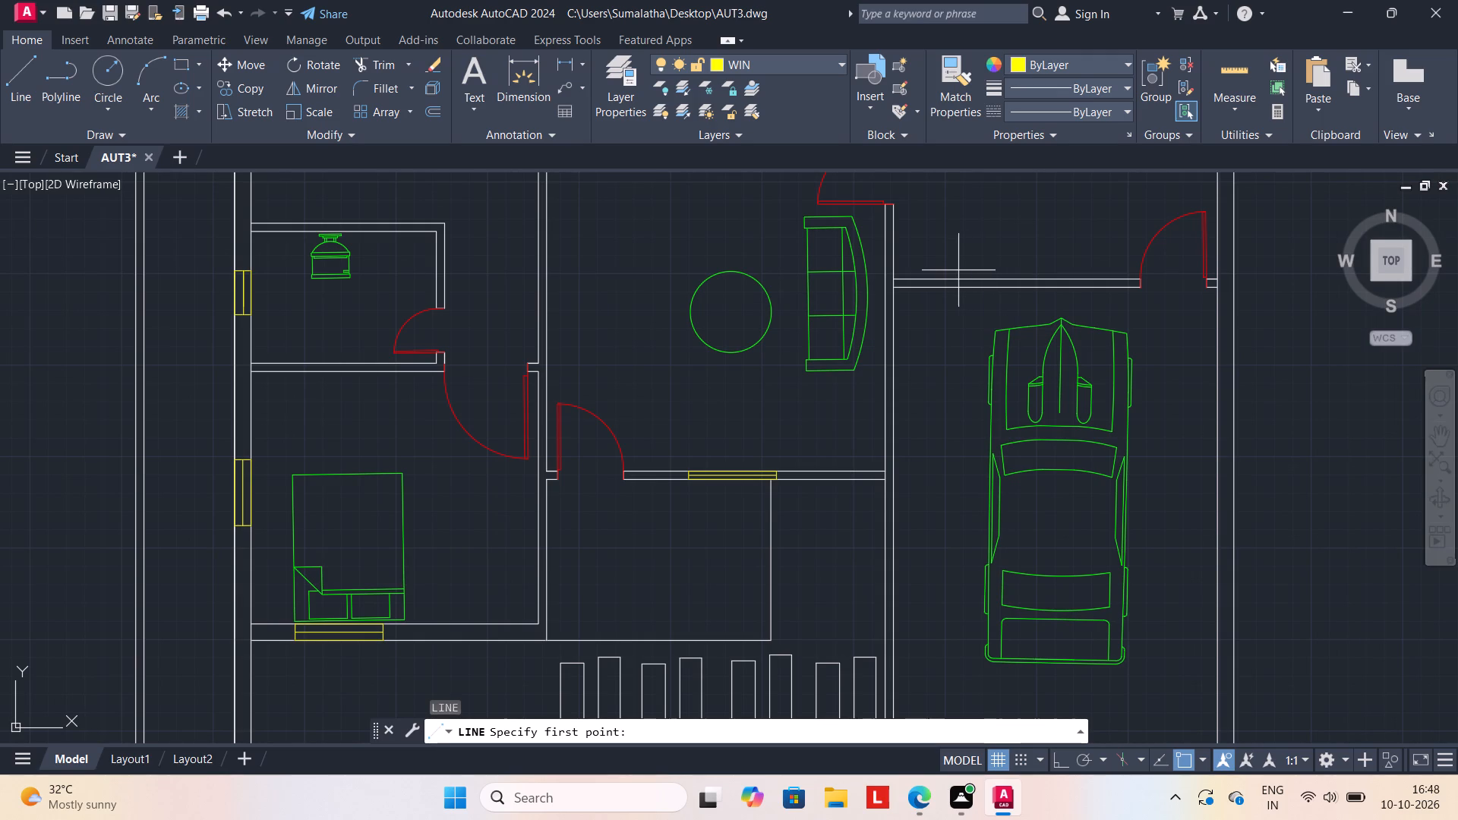
pyautogui.click(958, 279)
pyautogui.click(959, 292)
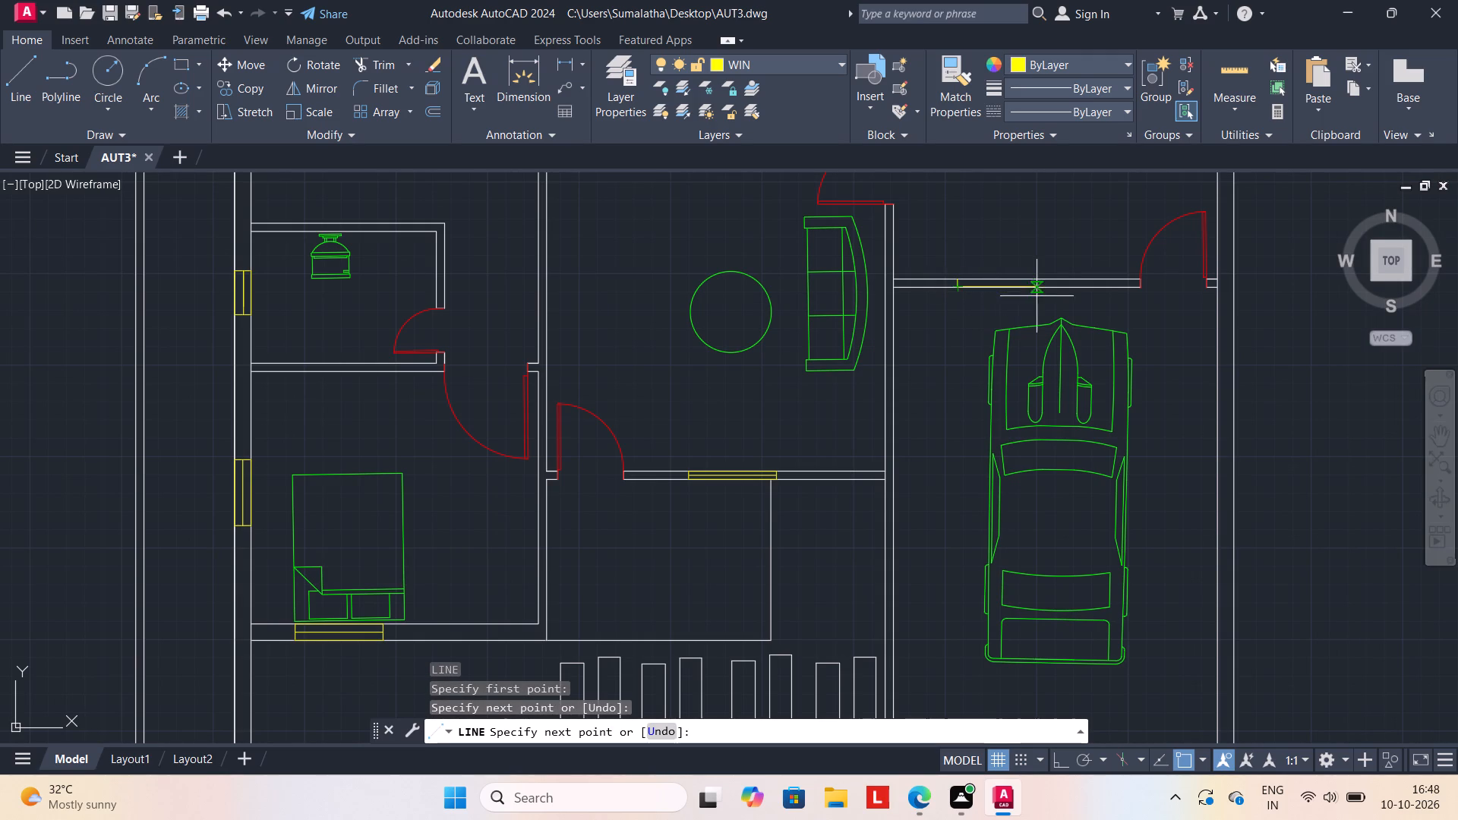
pyautogui.write("4'")
pyautogui.press('Return')
pyautogui.click(1046, 276)
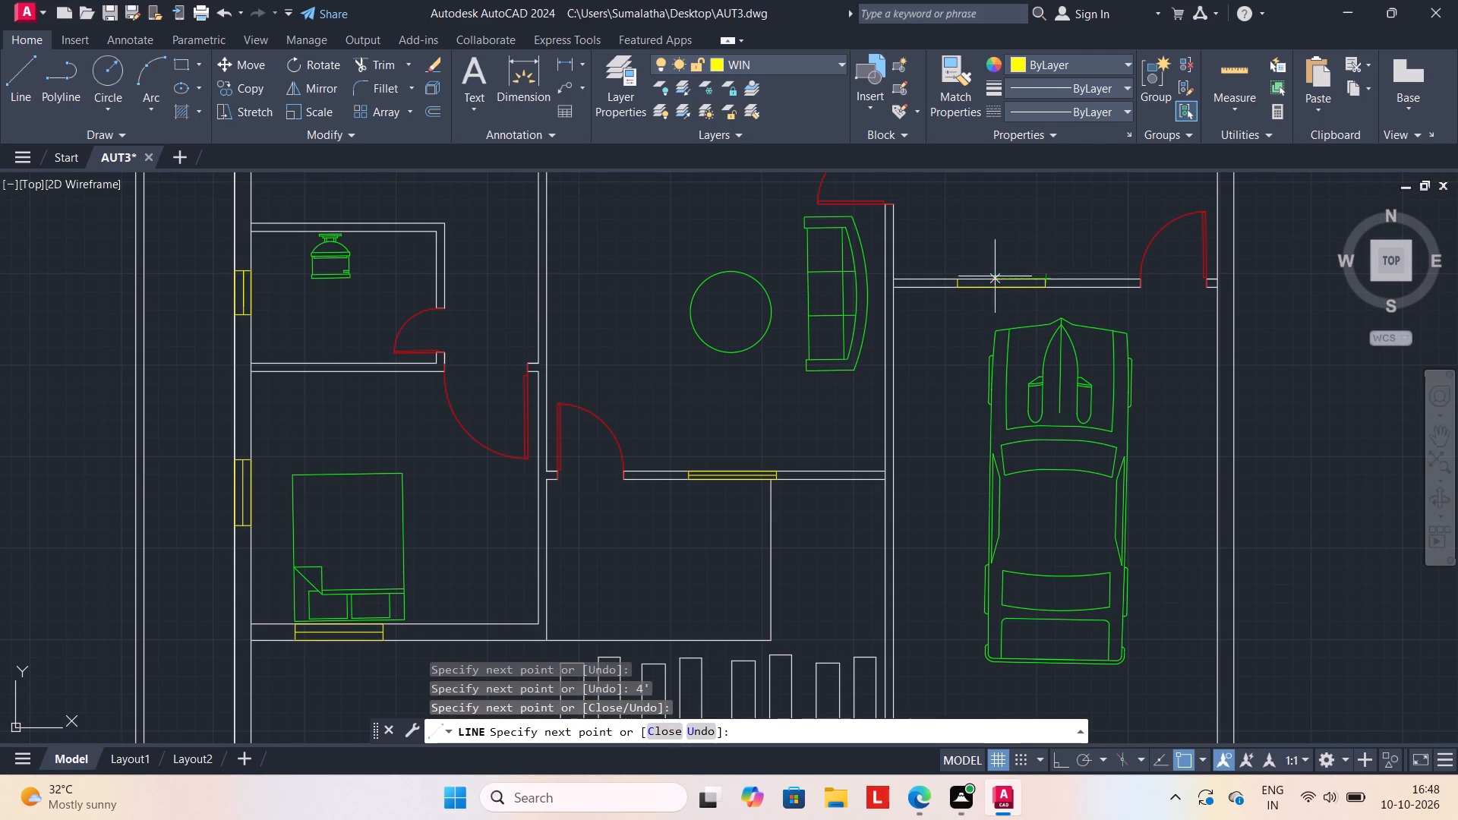
pyautogui.click(954, 280)
pyautogui.scroll(2, 965, 281)
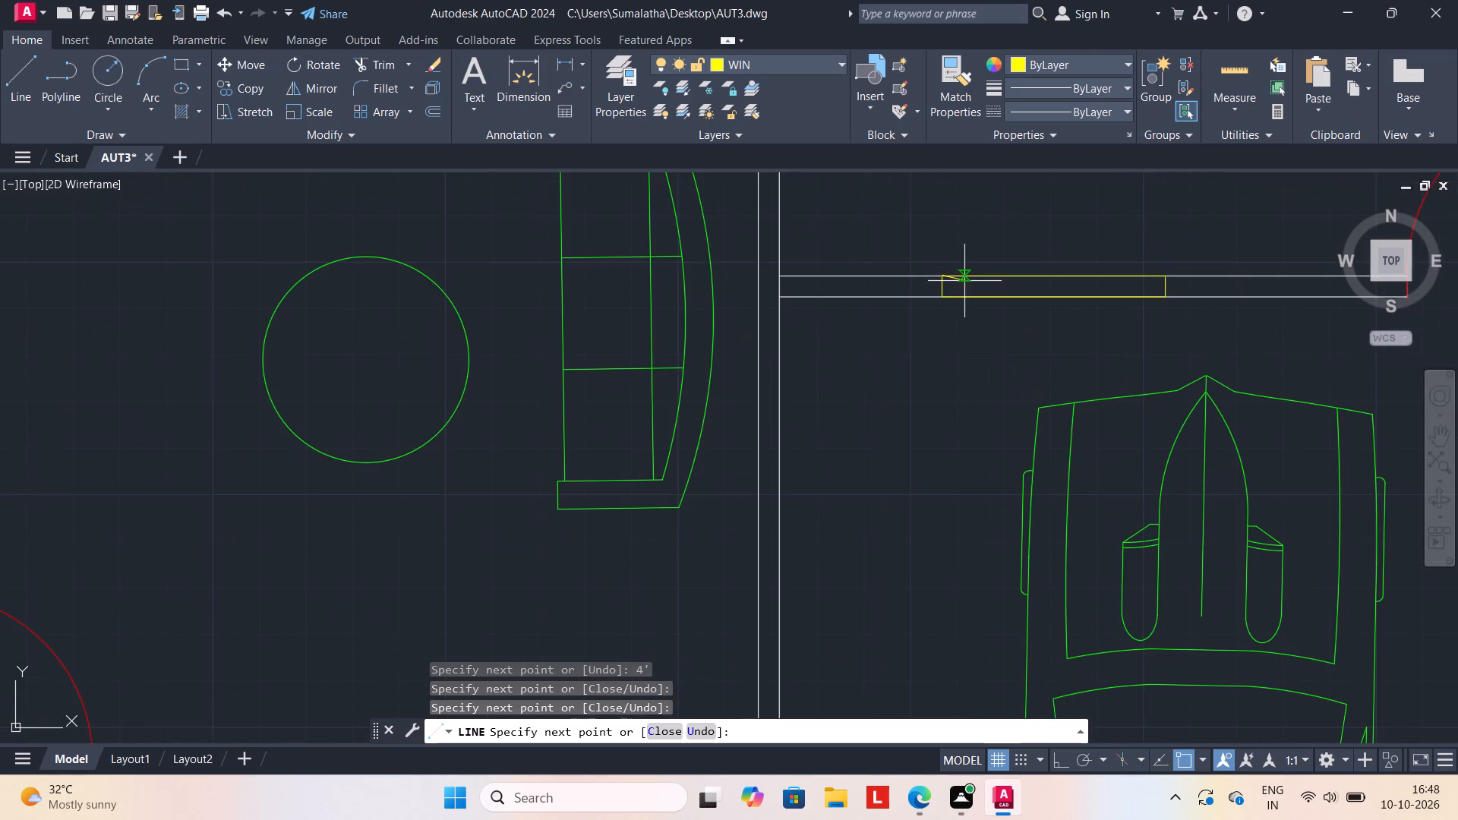
pyautogui.press('Escape')
# Draw a lengthwise centre line between the end midpoints of the 4' window north of the car.
pyautogui.press('l')
pyautogui.press('Return')
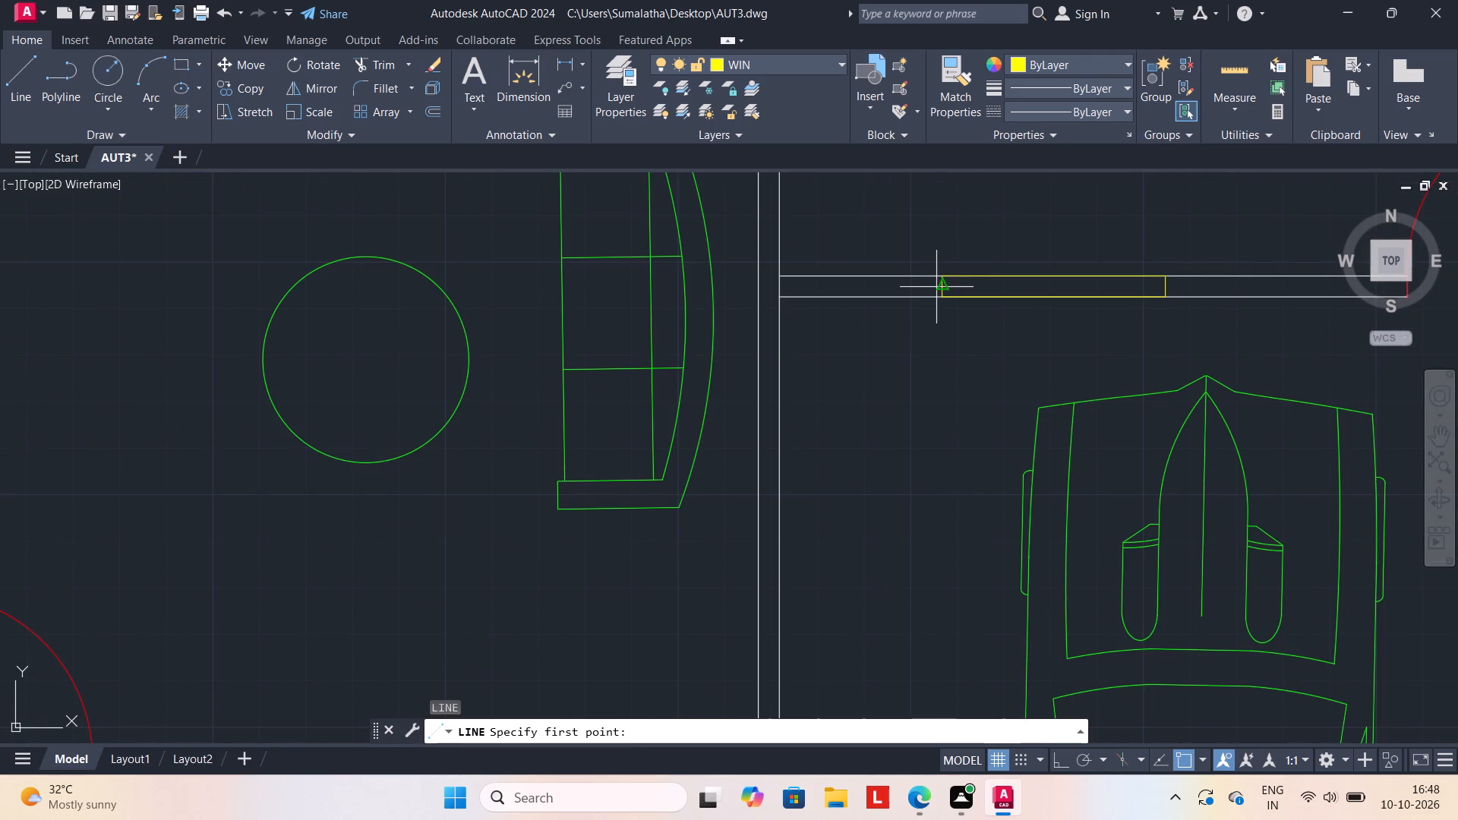
pyautogui.click(936, 287)
pyautogui.click(1168, 289)
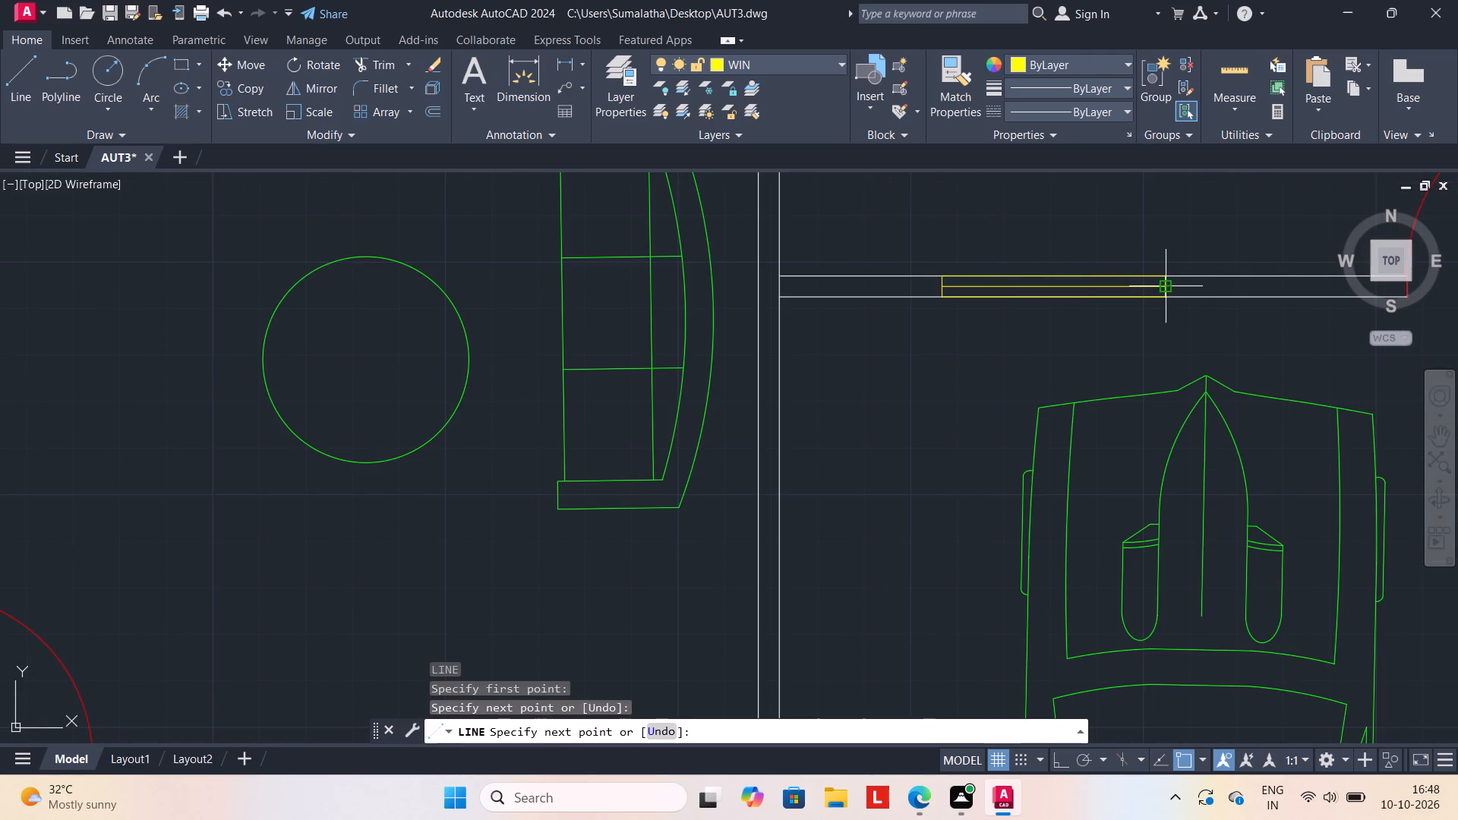
pyautogui.press('Escape')
# Draw a 3' long rectangular window outline across the northeast bedroom's north wall, above the bed's pillows.
pyautogui.scroll(-4, 1049, 366)
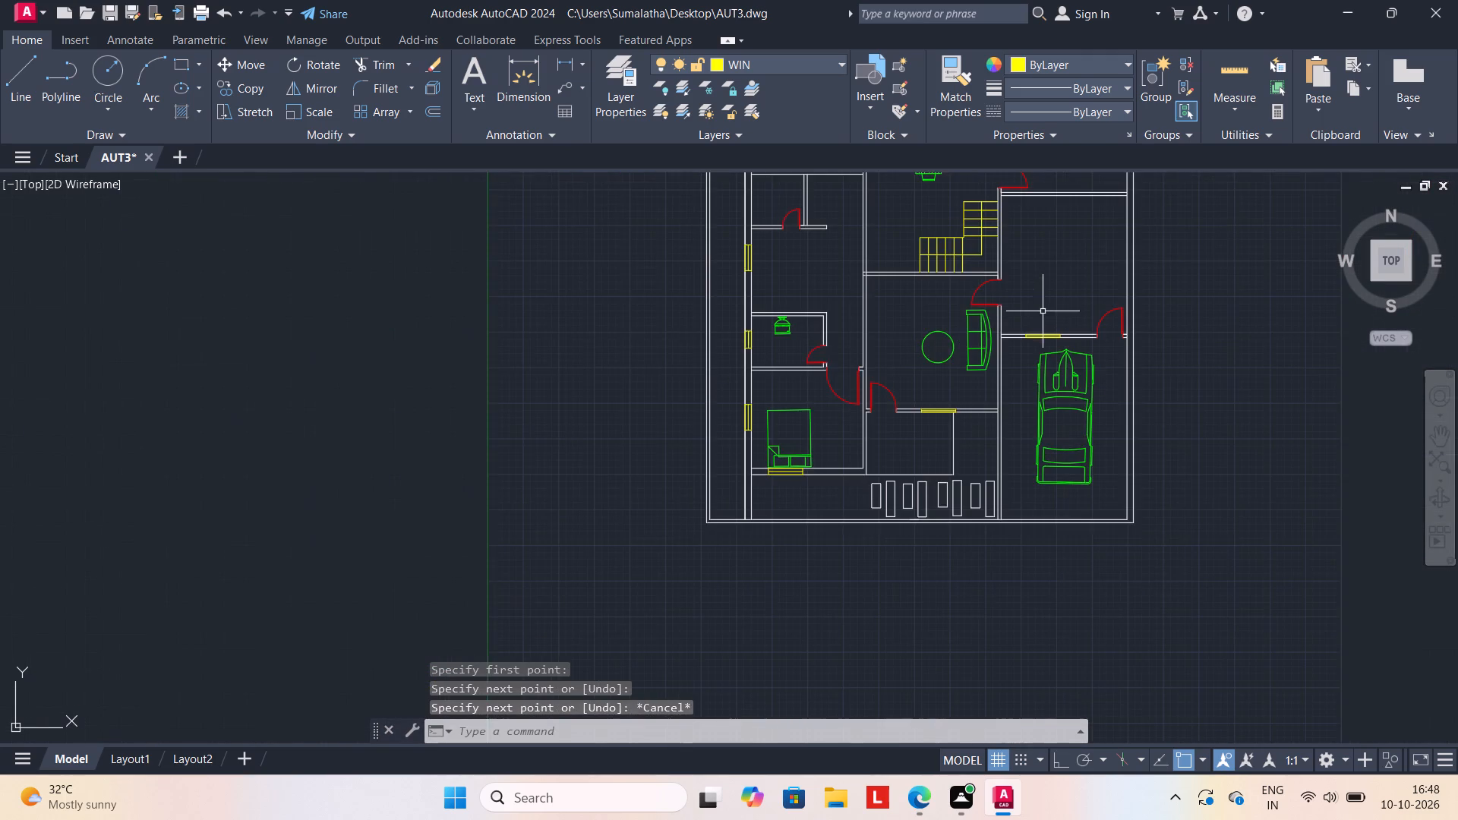
pyautogui.moveTo(1043, 307); pyautogui.dragTo(989, 408, button='middle')
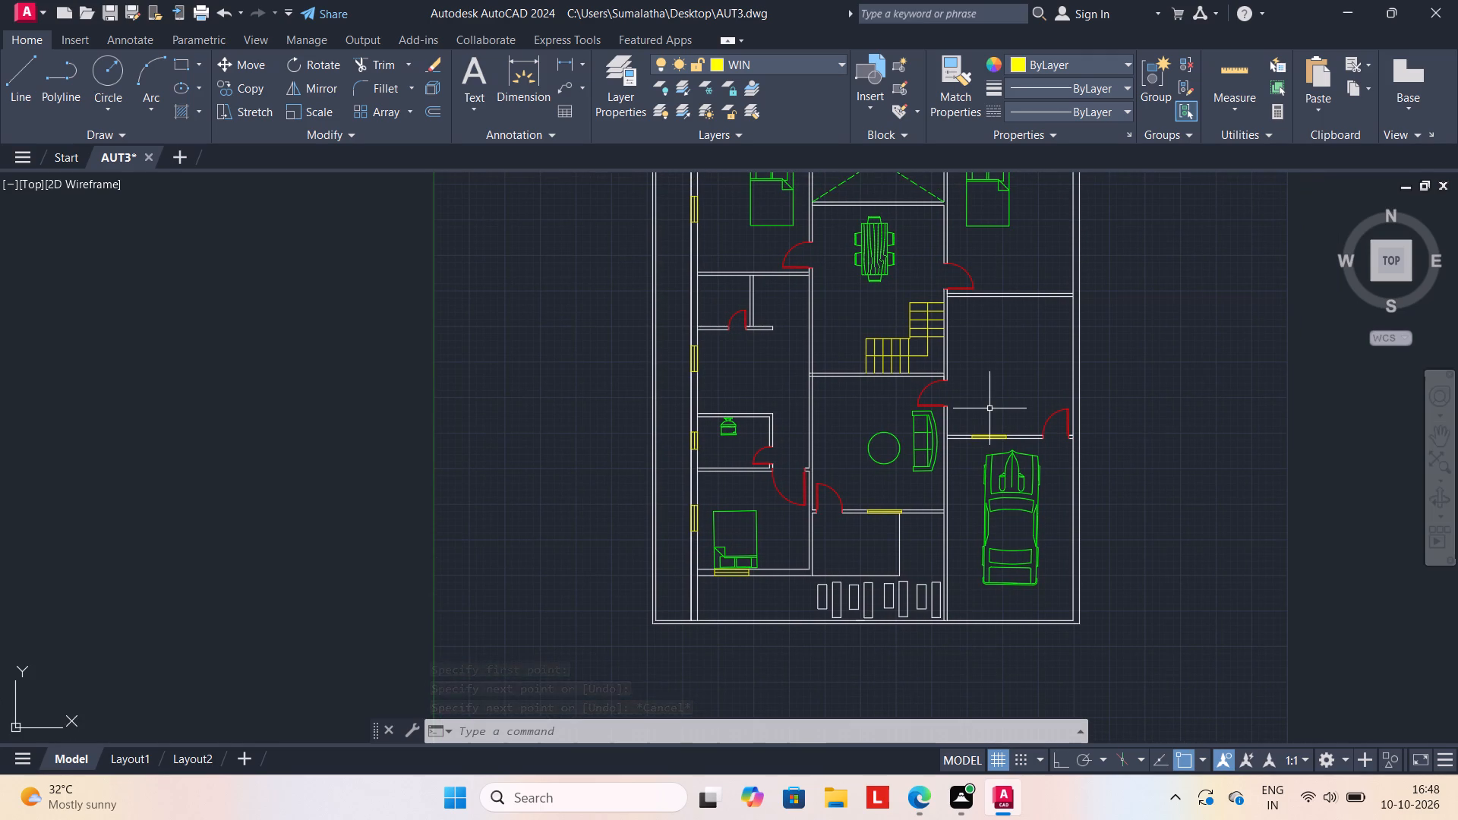
pyautogui.moveTo(994, 364); pyautogui.dragTo(958, 506, button='middle')
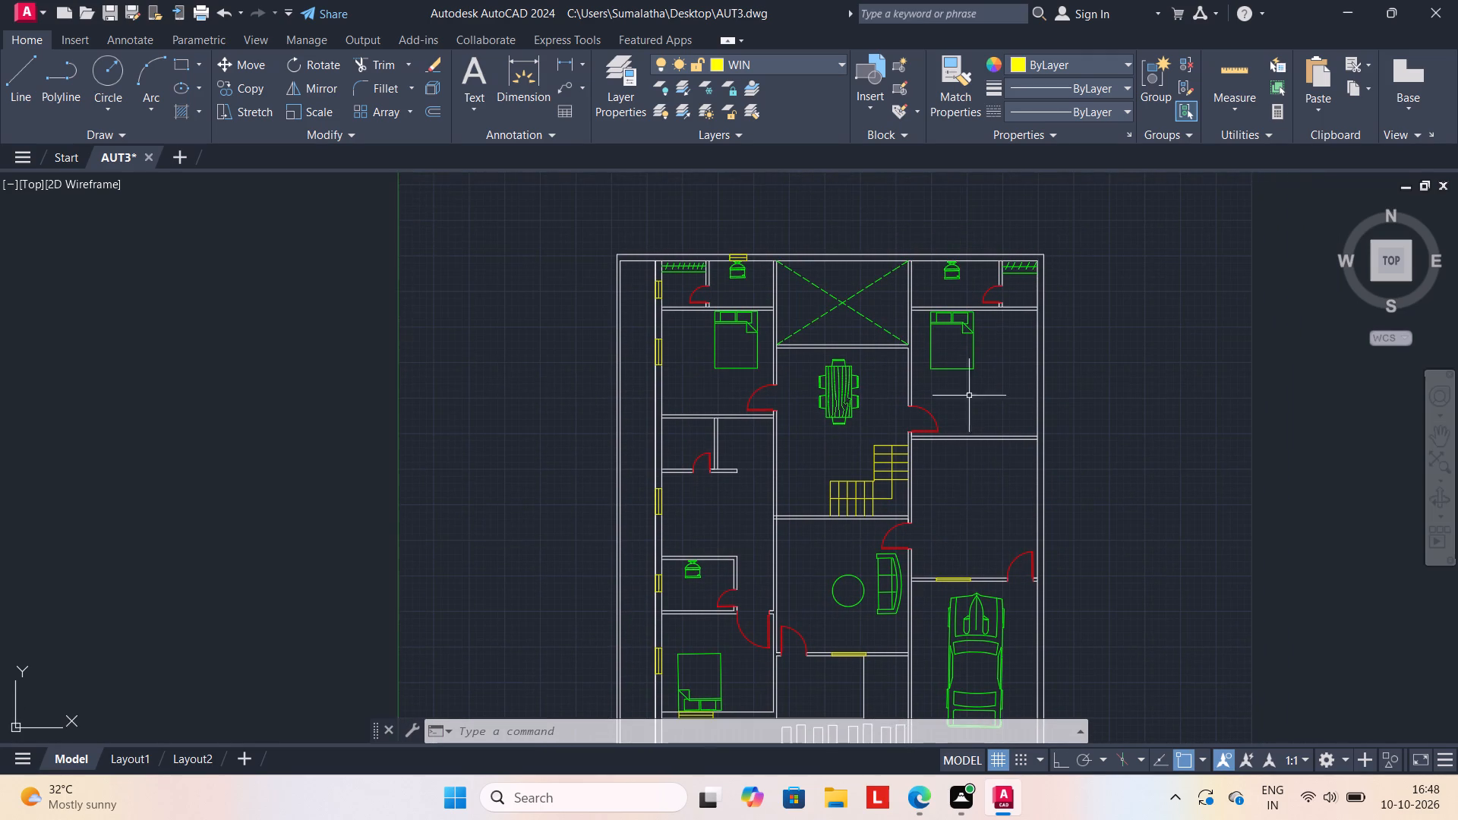
pyautogui.scroll(2, 959, 277)
pyautogui.press('l')
pyautogui.press('Return')
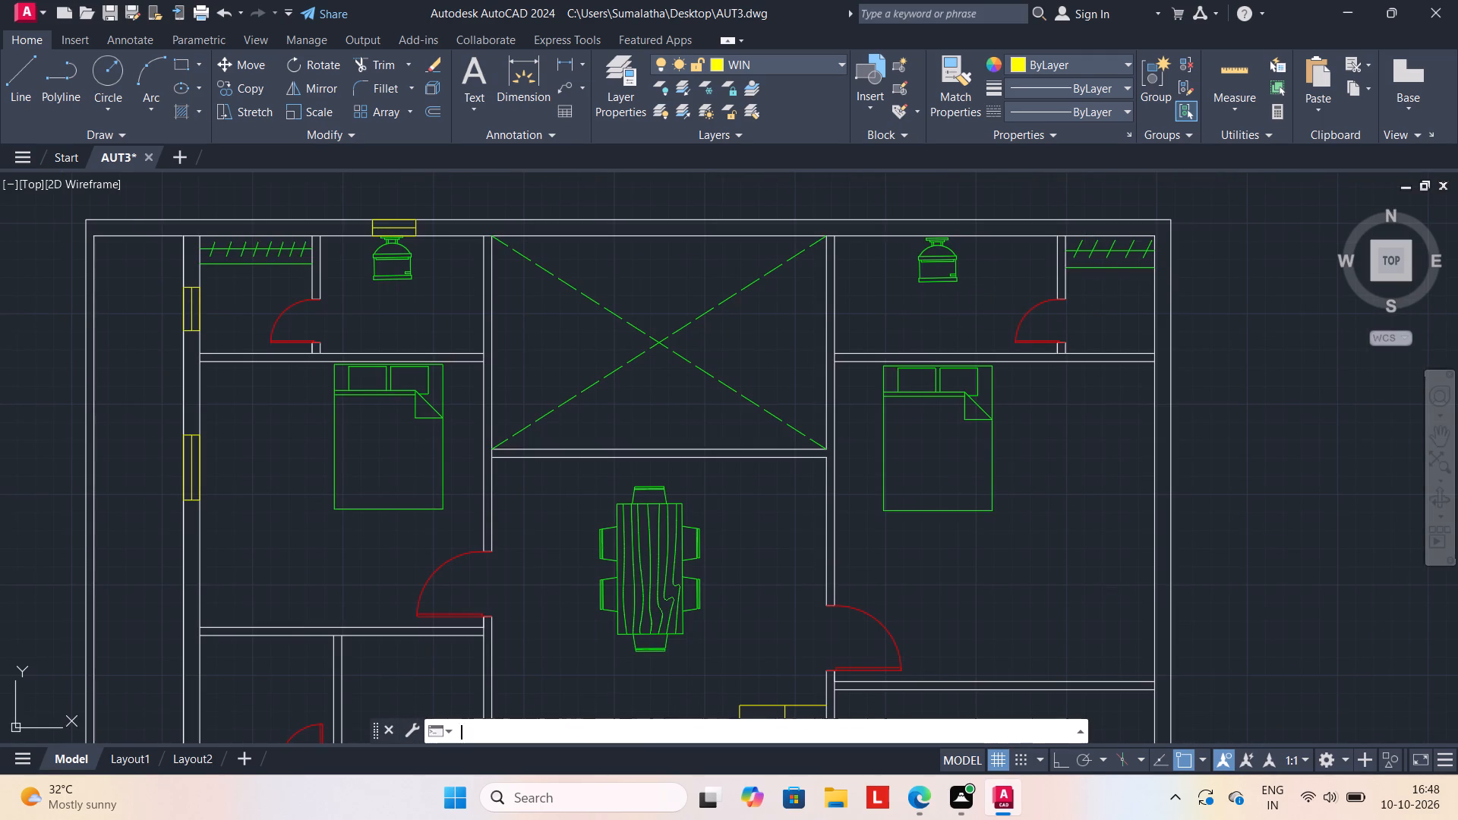
pyautogui.scroll(1, 893, 366)
pyautogui.click(896, 347)
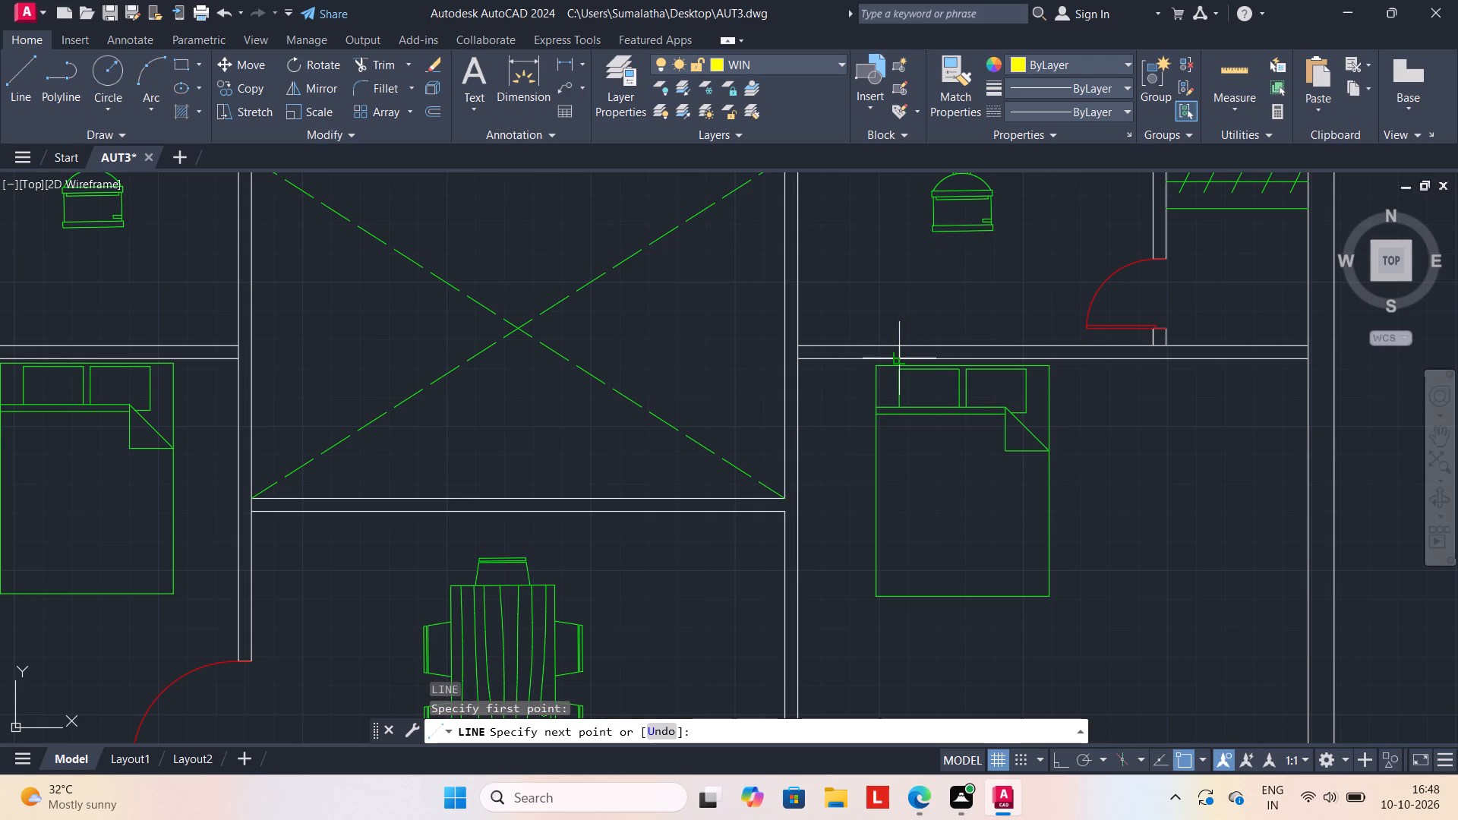
pyautogui.click(896, 355)
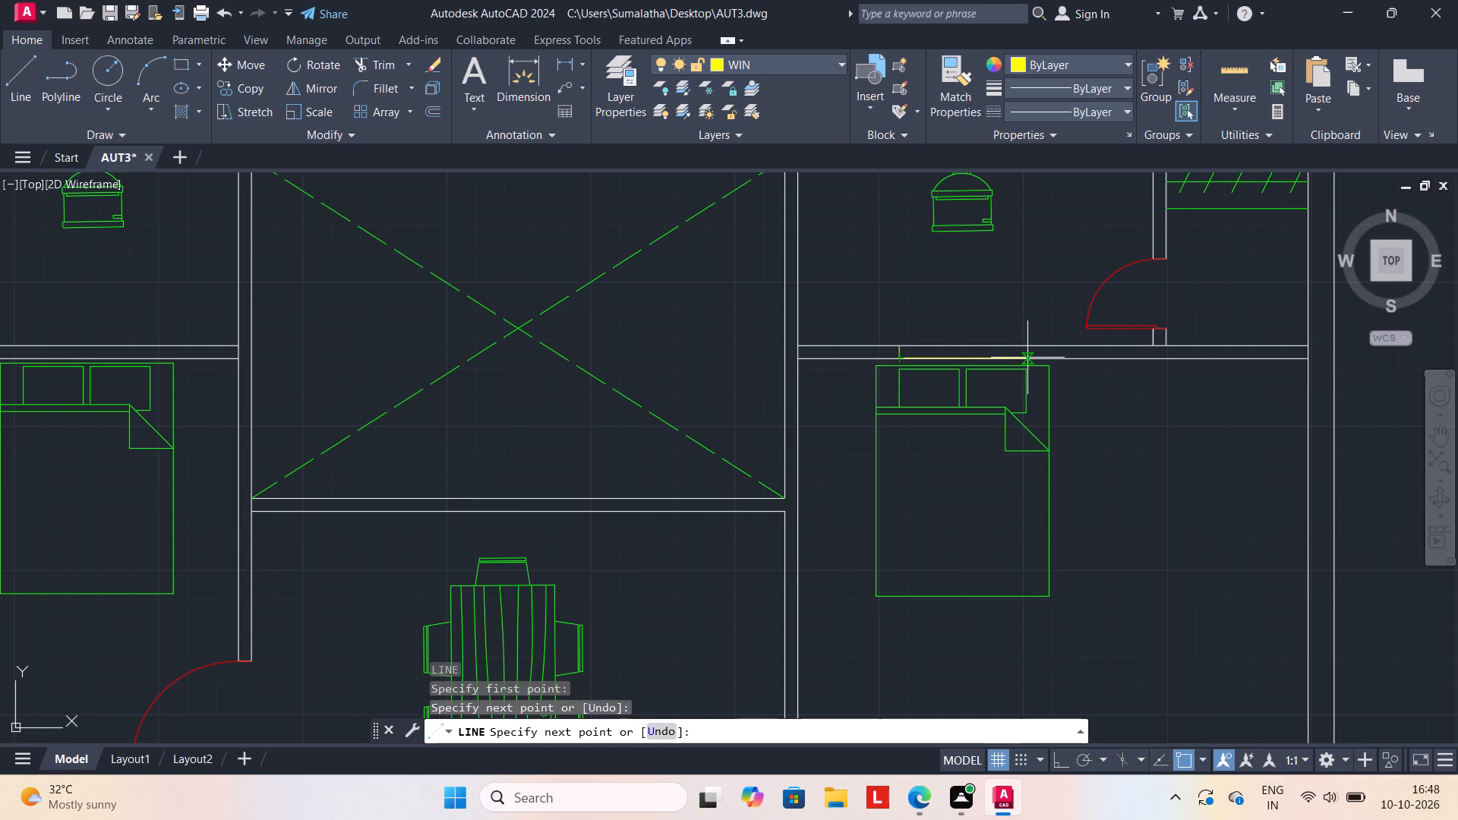
pyautogui.write("3'")
pyautogui.press('Return')
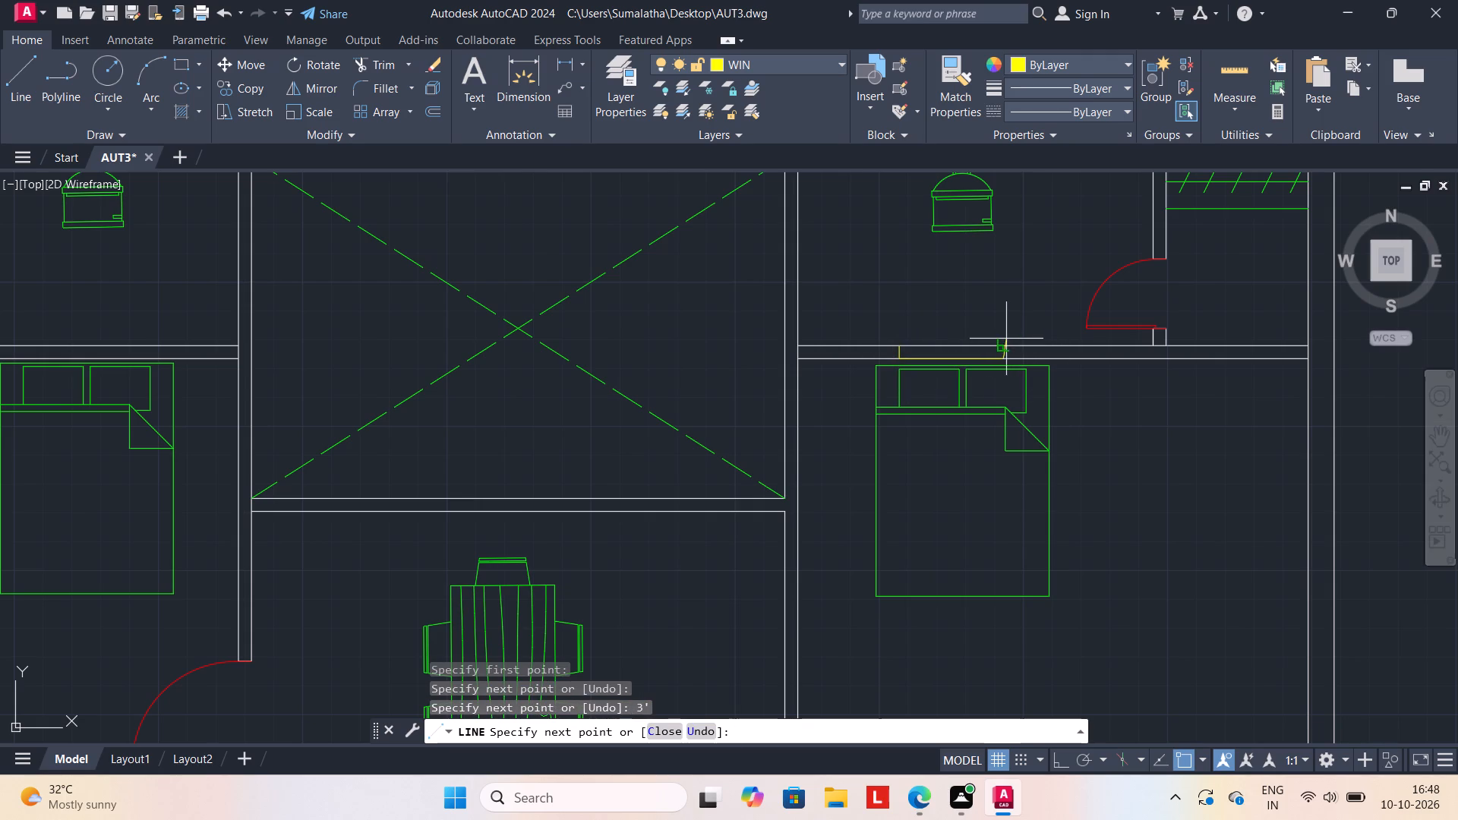
pyautogui.click(1003, 341)
pyautogui.click(900, 350)
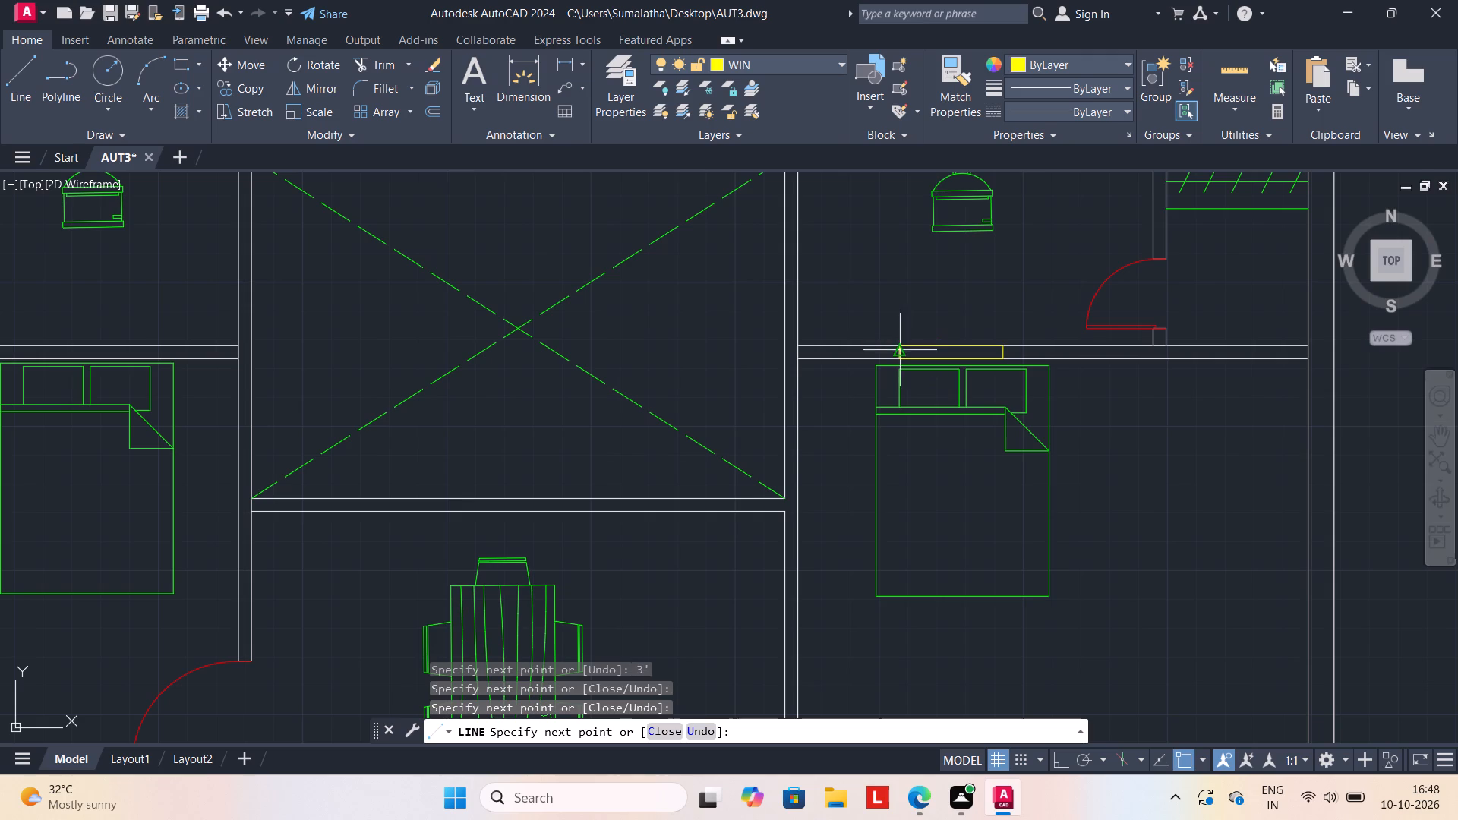
pyautogui.press('Escape')
# Draw a lengthwise centre line between the end midpoints of the northeast bedroom's 3' window.
pyautogui.scroll(2, 928, 357)
pyautogui.press('l')
pyautogui.press('Return')
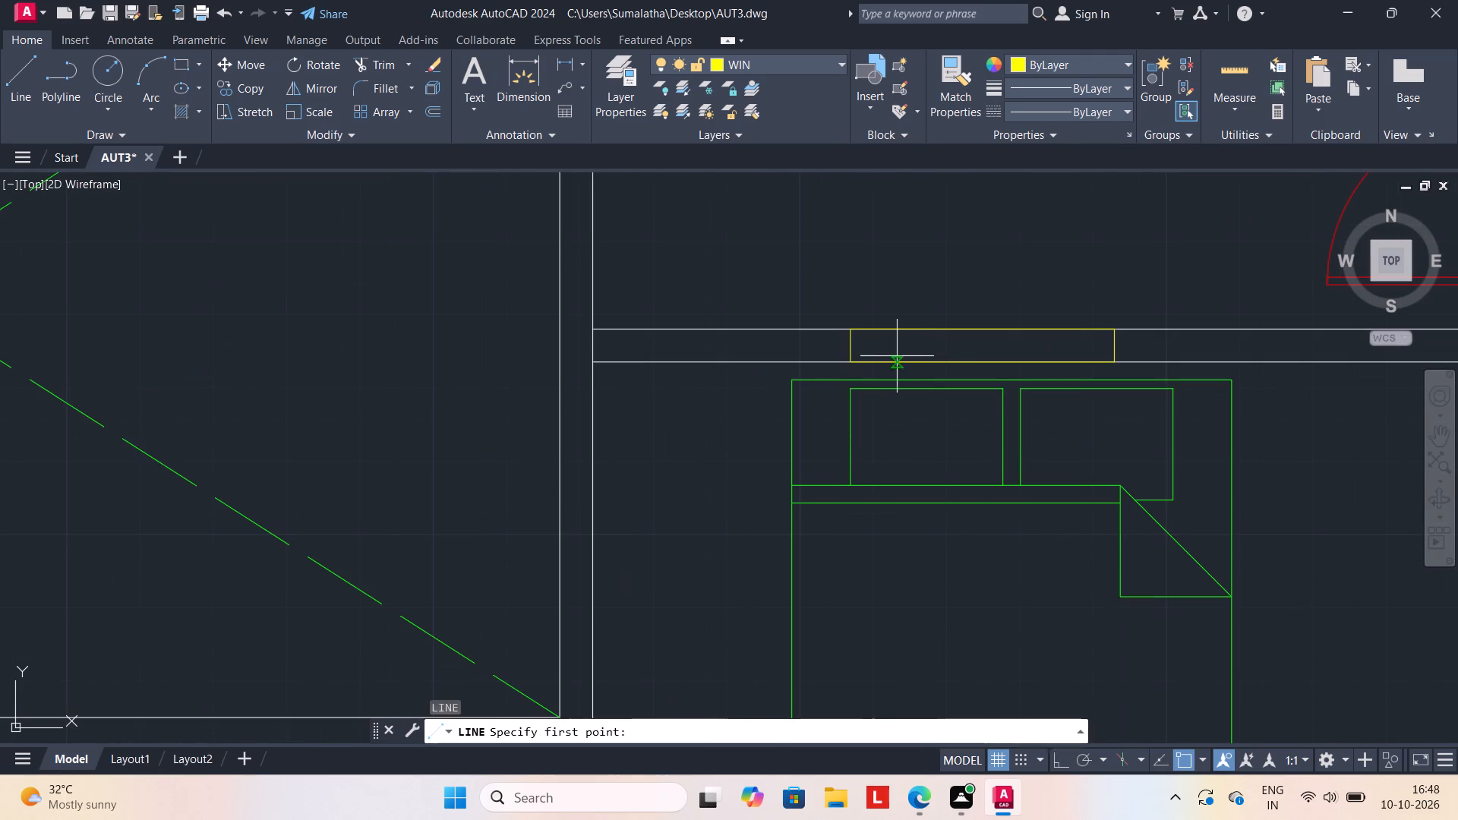
pyautogui.click(856, 348)
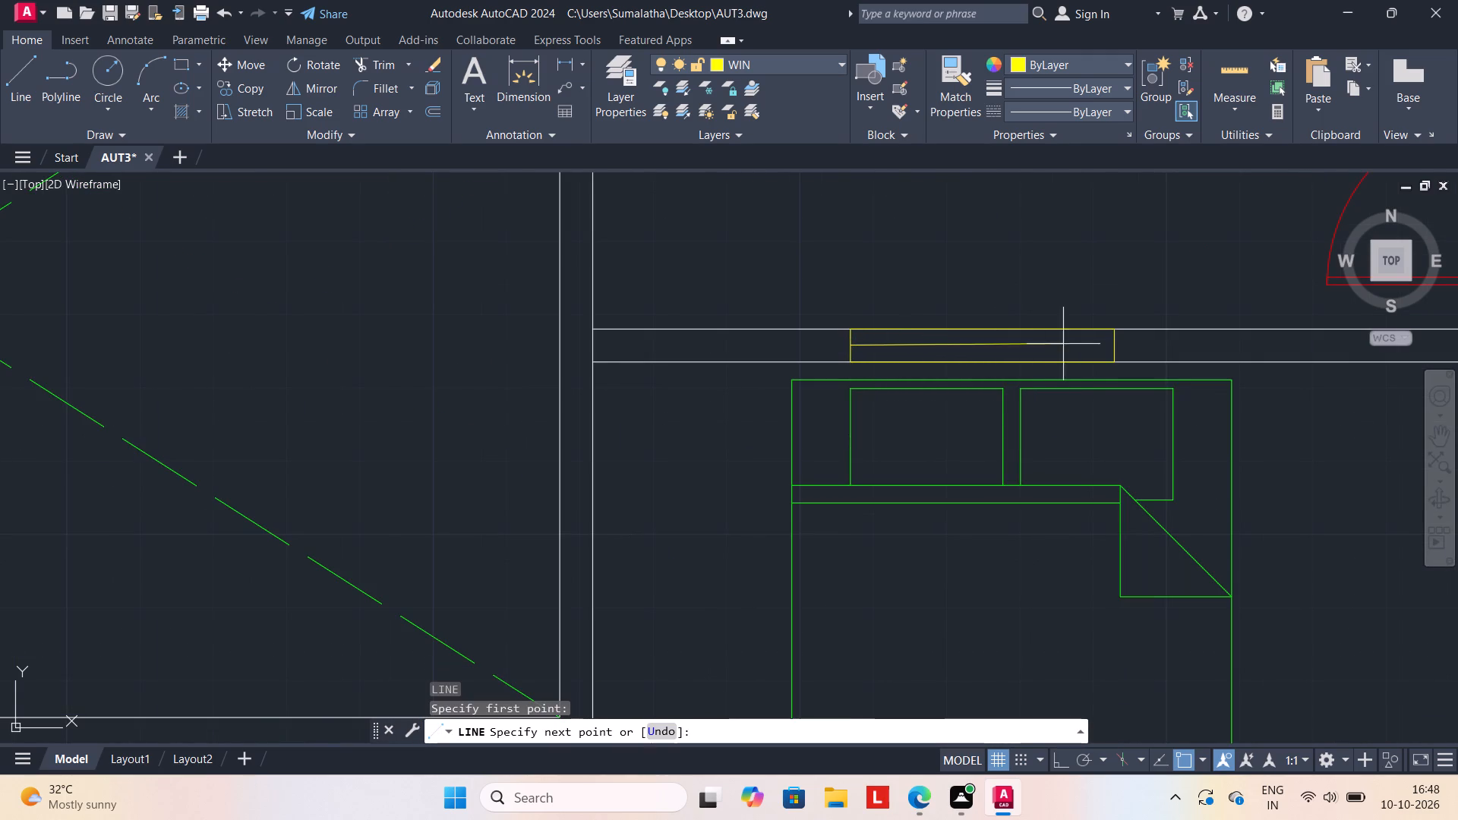
pyautogui.click(1119, 344)
pyautogui.press('Escape')
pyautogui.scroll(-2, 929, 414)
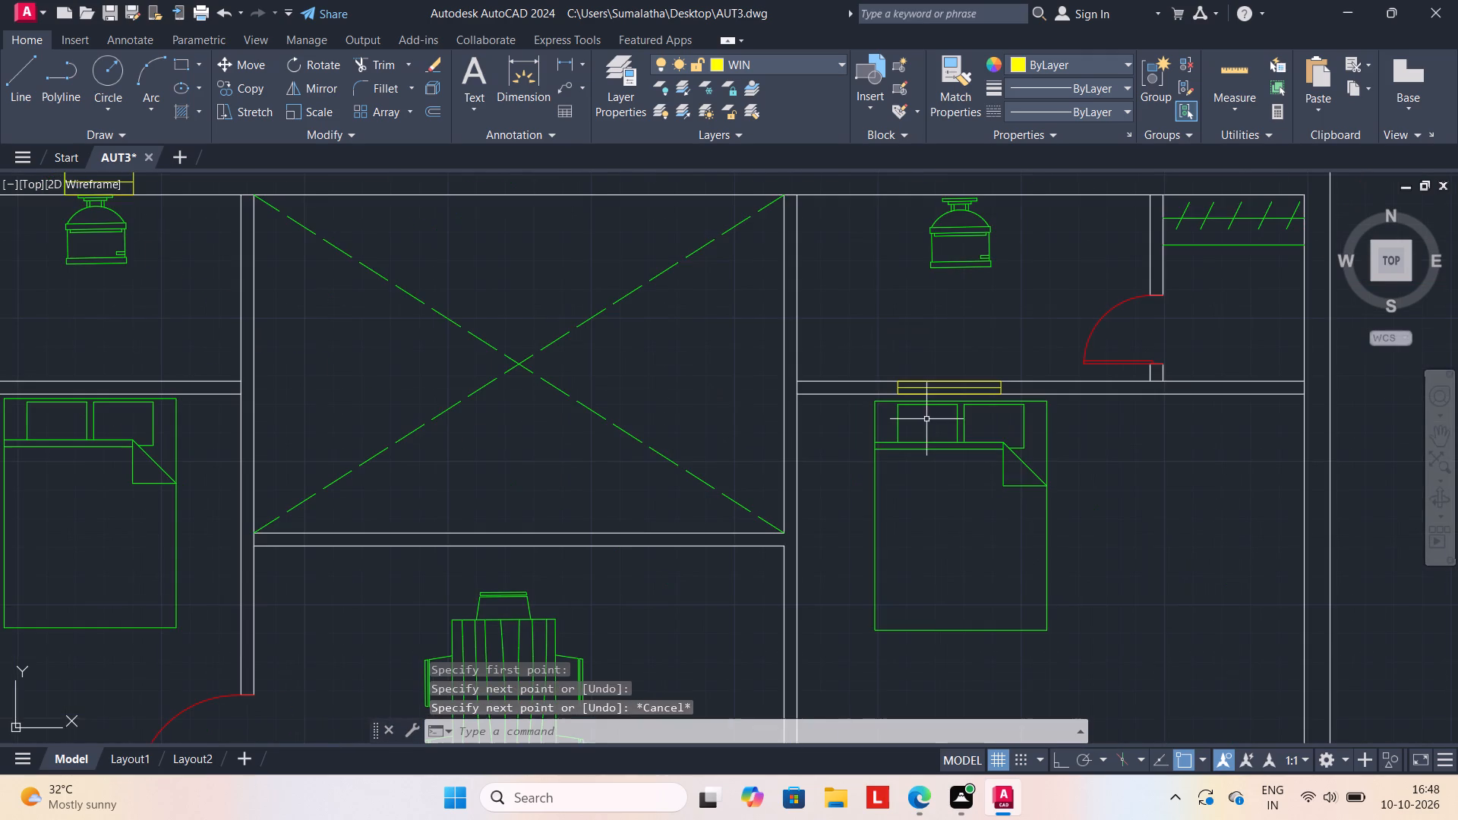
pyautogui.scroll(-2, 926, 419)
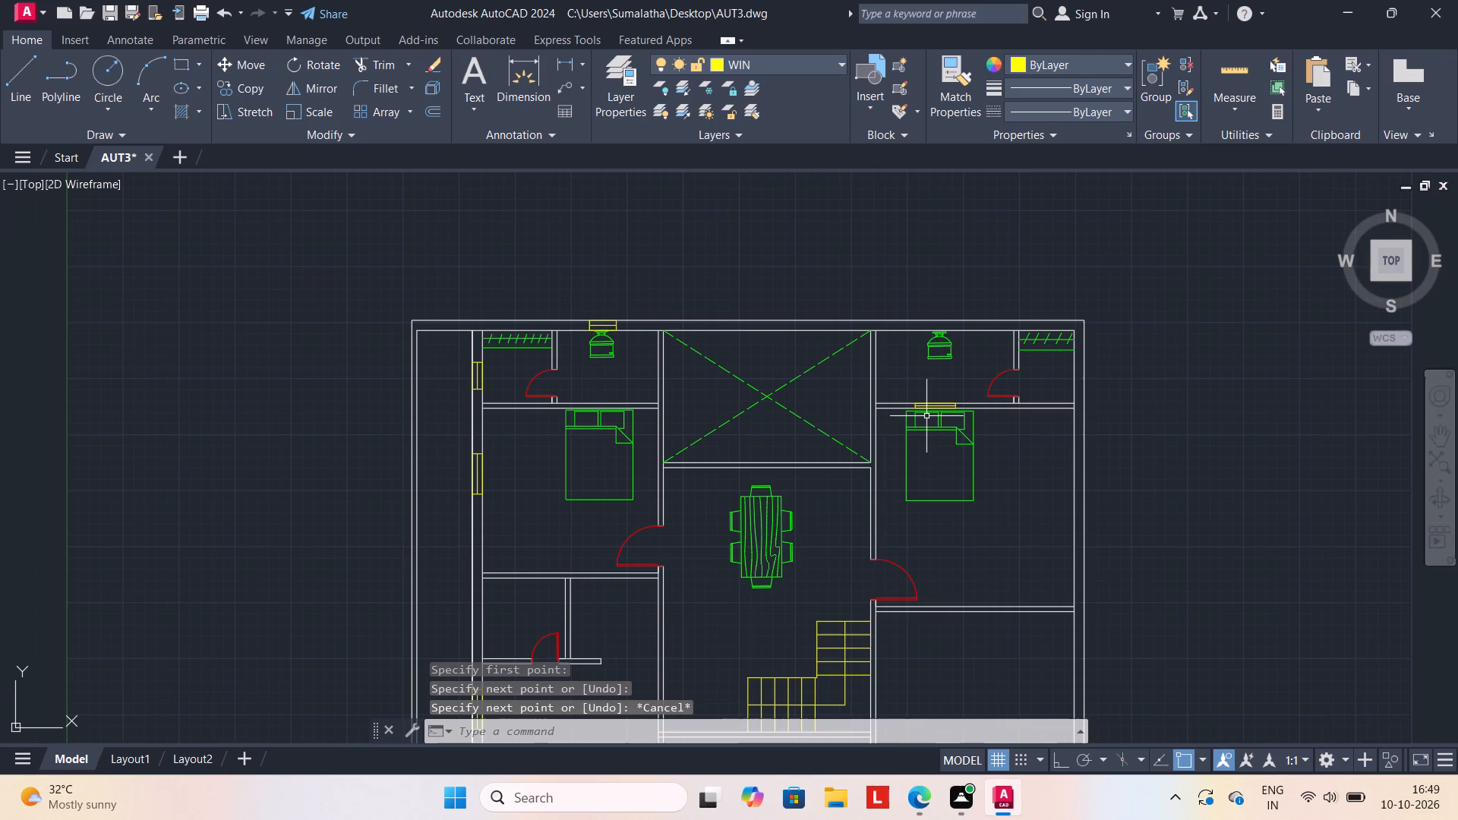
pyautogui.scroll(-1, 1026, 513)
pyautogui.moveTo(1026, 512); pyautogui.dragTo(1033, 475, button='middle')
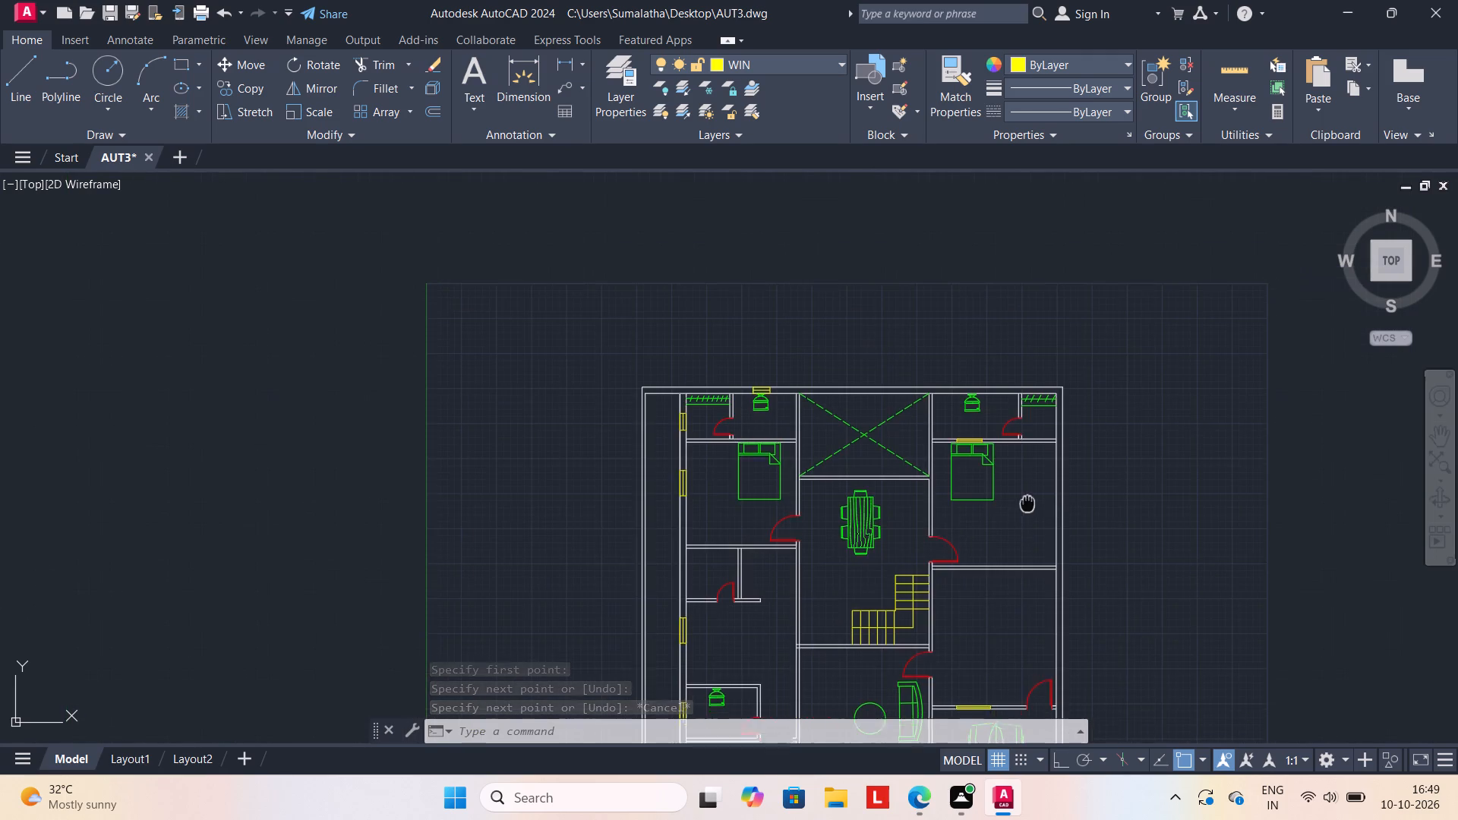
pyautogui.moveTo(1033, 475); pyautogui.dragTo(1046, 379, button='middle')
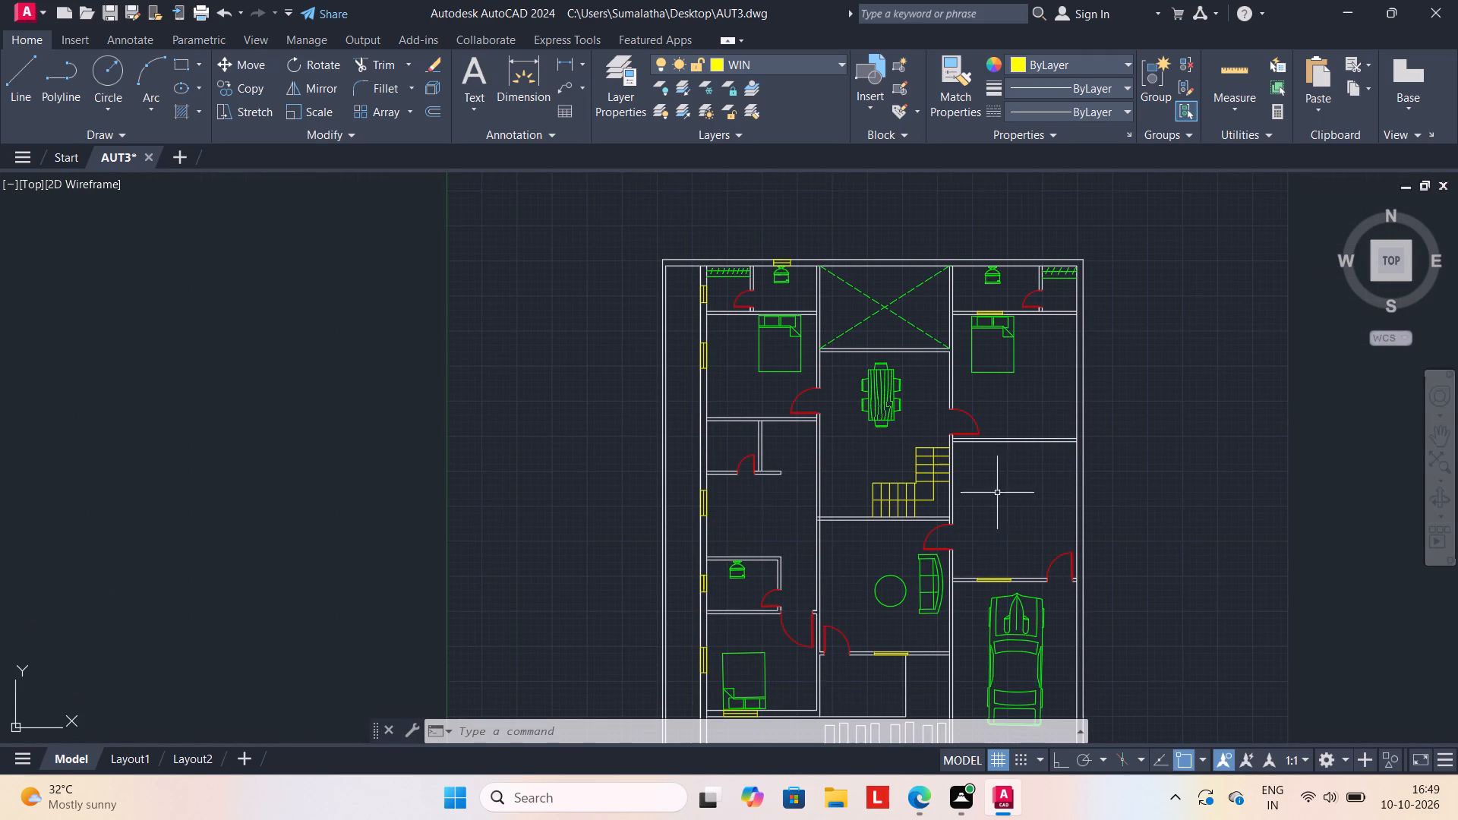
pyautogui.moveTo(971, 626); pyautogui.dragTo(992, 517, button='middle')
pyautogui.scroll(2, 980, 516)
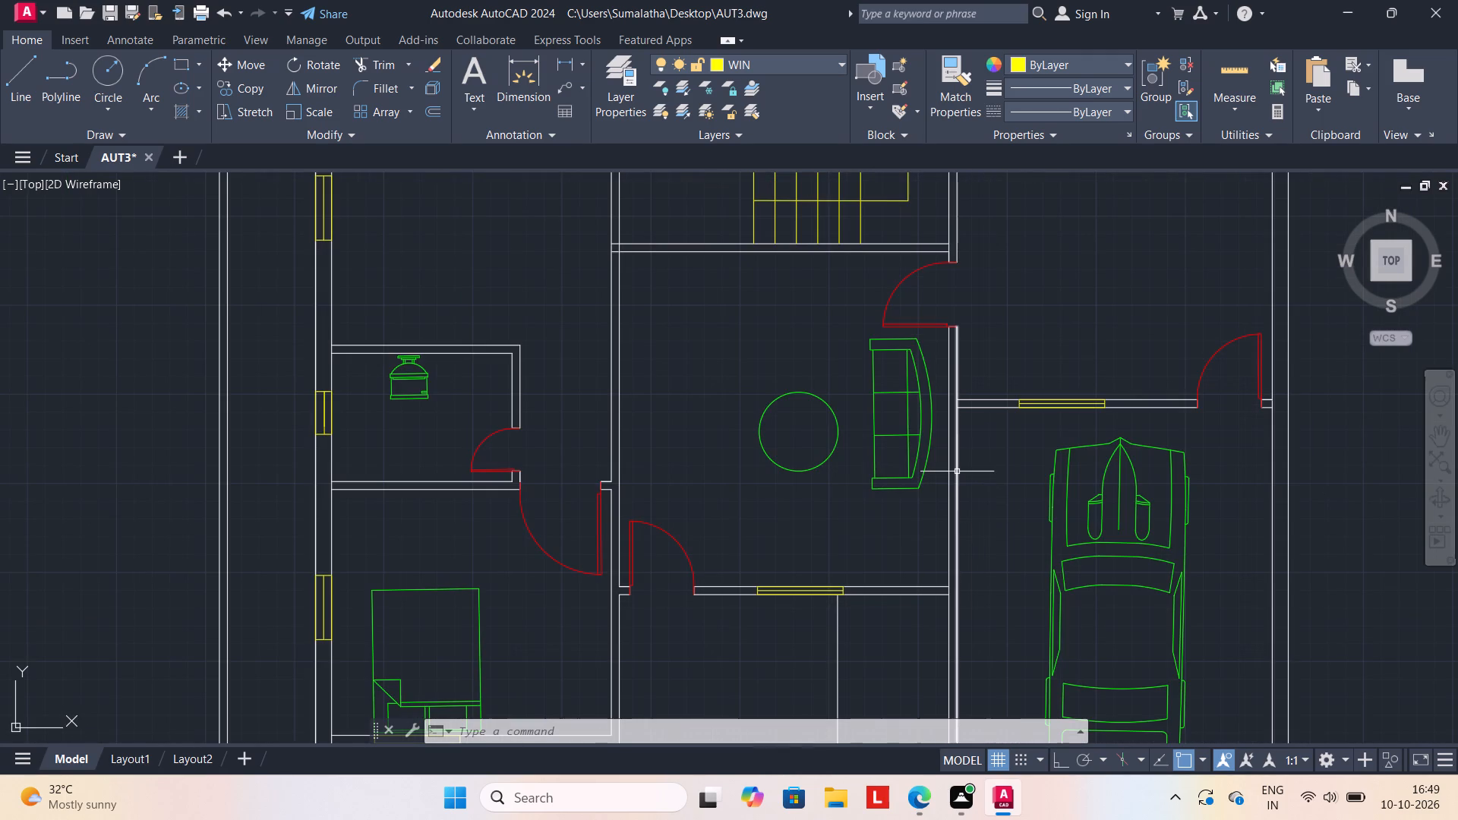
# Draw a 3' long rectangular window outline across the living room's east wall, behind the sofa.
pyautogui.press('l')
pyautogui.press('Return')
pyautogui.scroll(1, 941, 440)
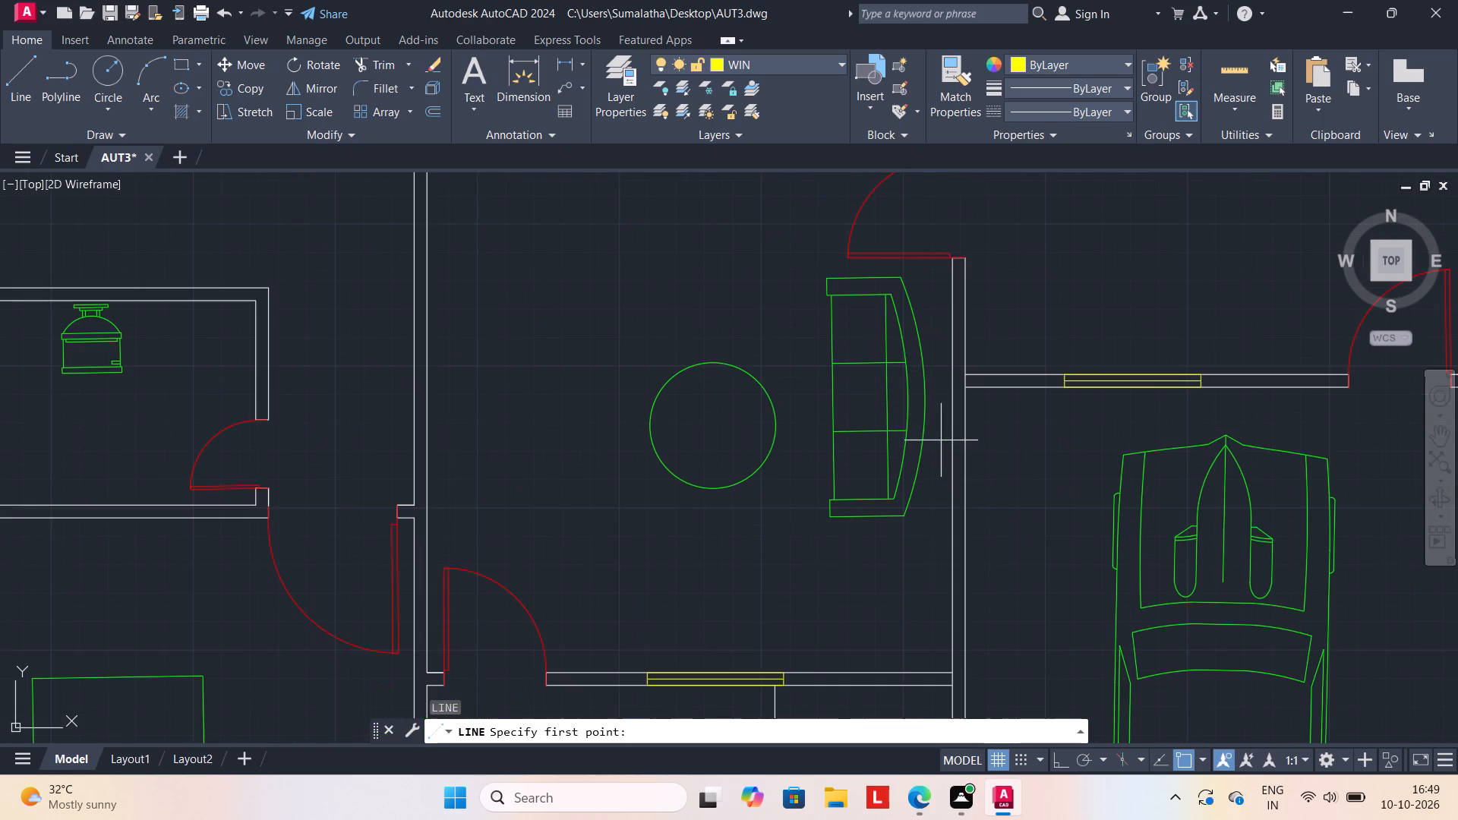
pyautogui.click(950, 427)
pyautogui.click(972, 427)
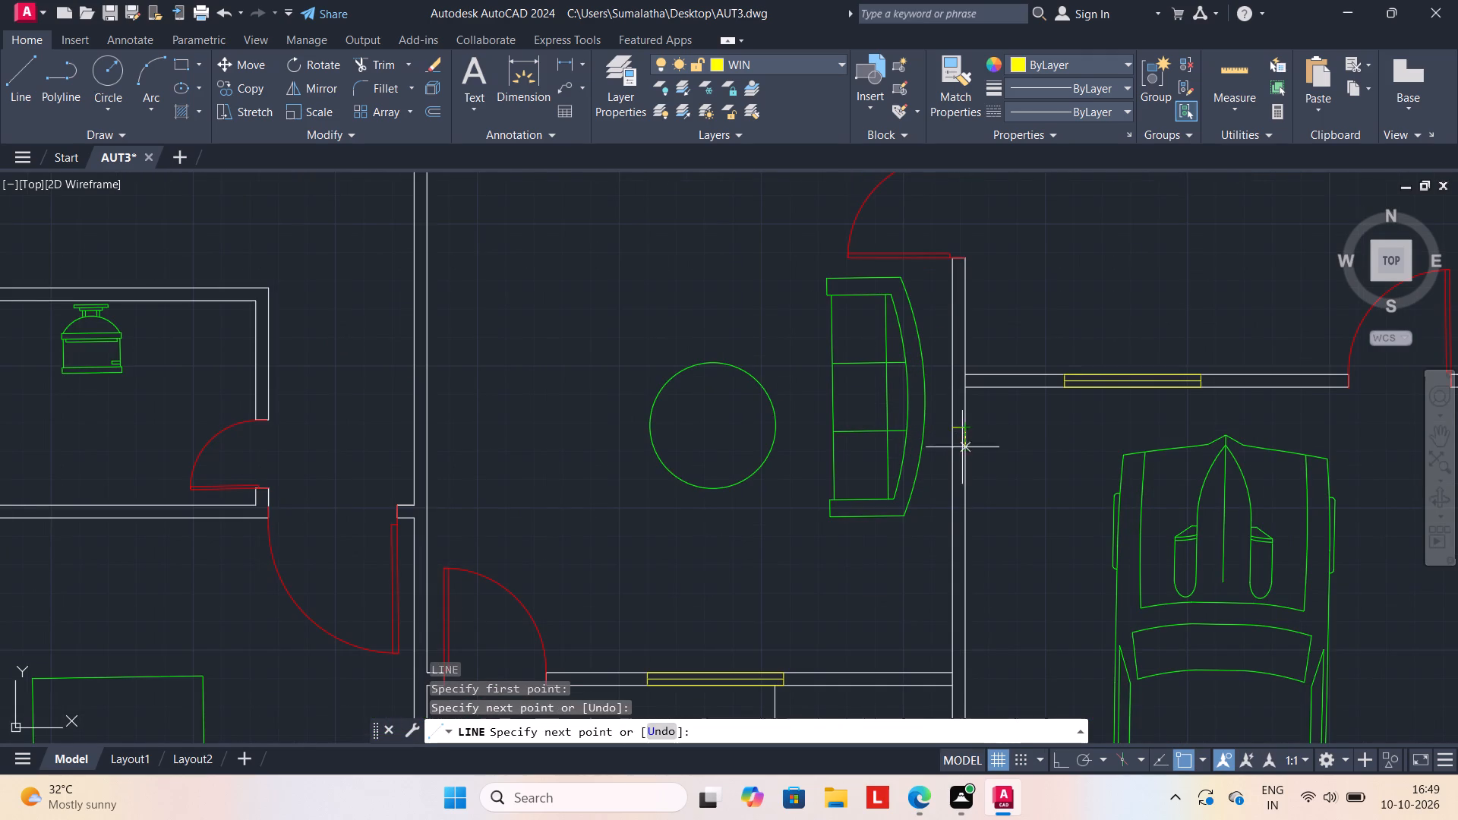
pyautogui.write("3'")
pyautogui.press('Return')
pyautogui.click(953, 531)
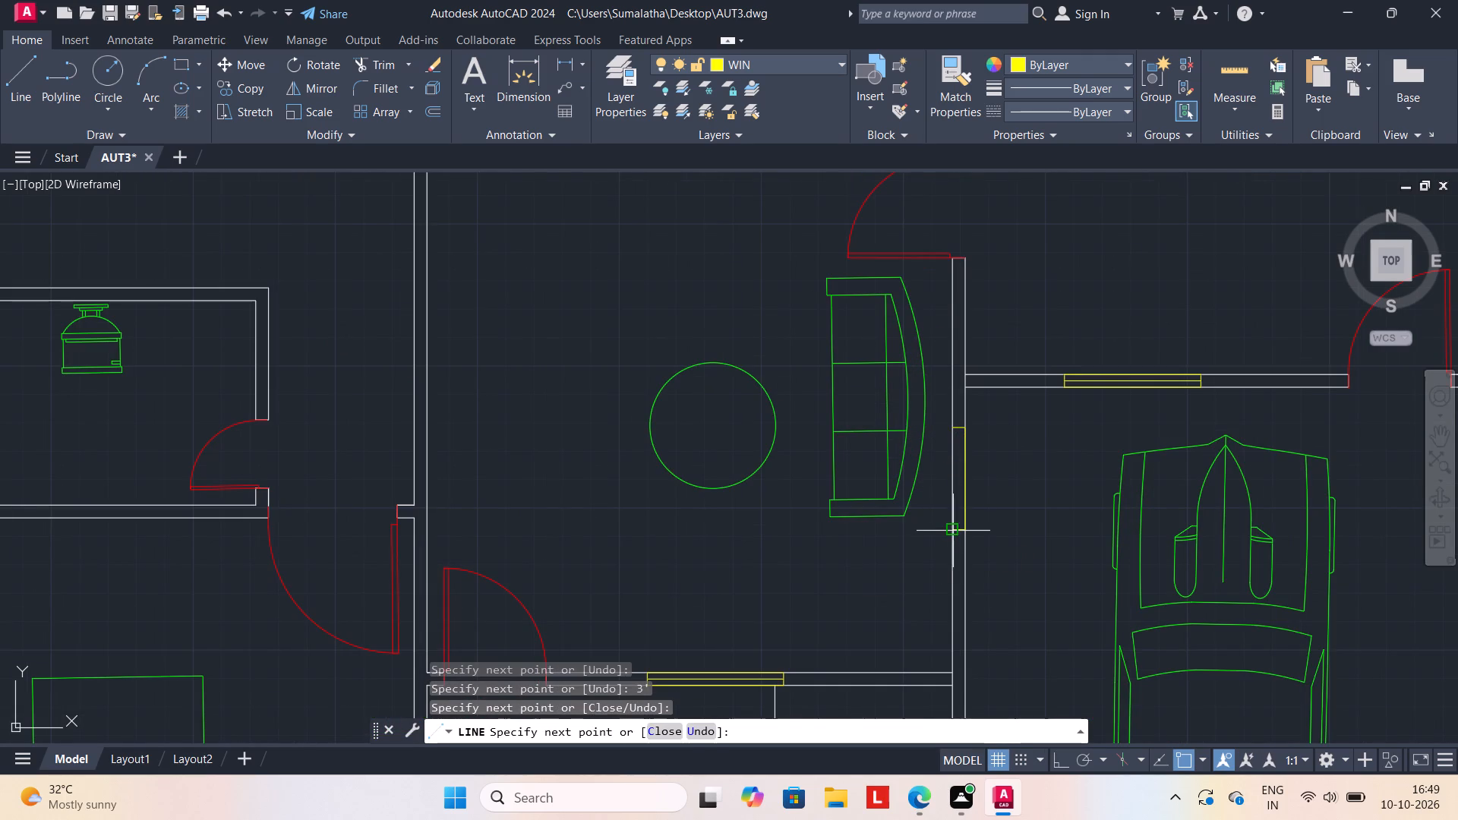
pyautogui.click(951, 425)
pyautogui.press('Escape')
# Draw a lengthwise centre line between the end midpoints of the 3' window behind the sofa.
pyautogui.scroll(3, 956, 425)
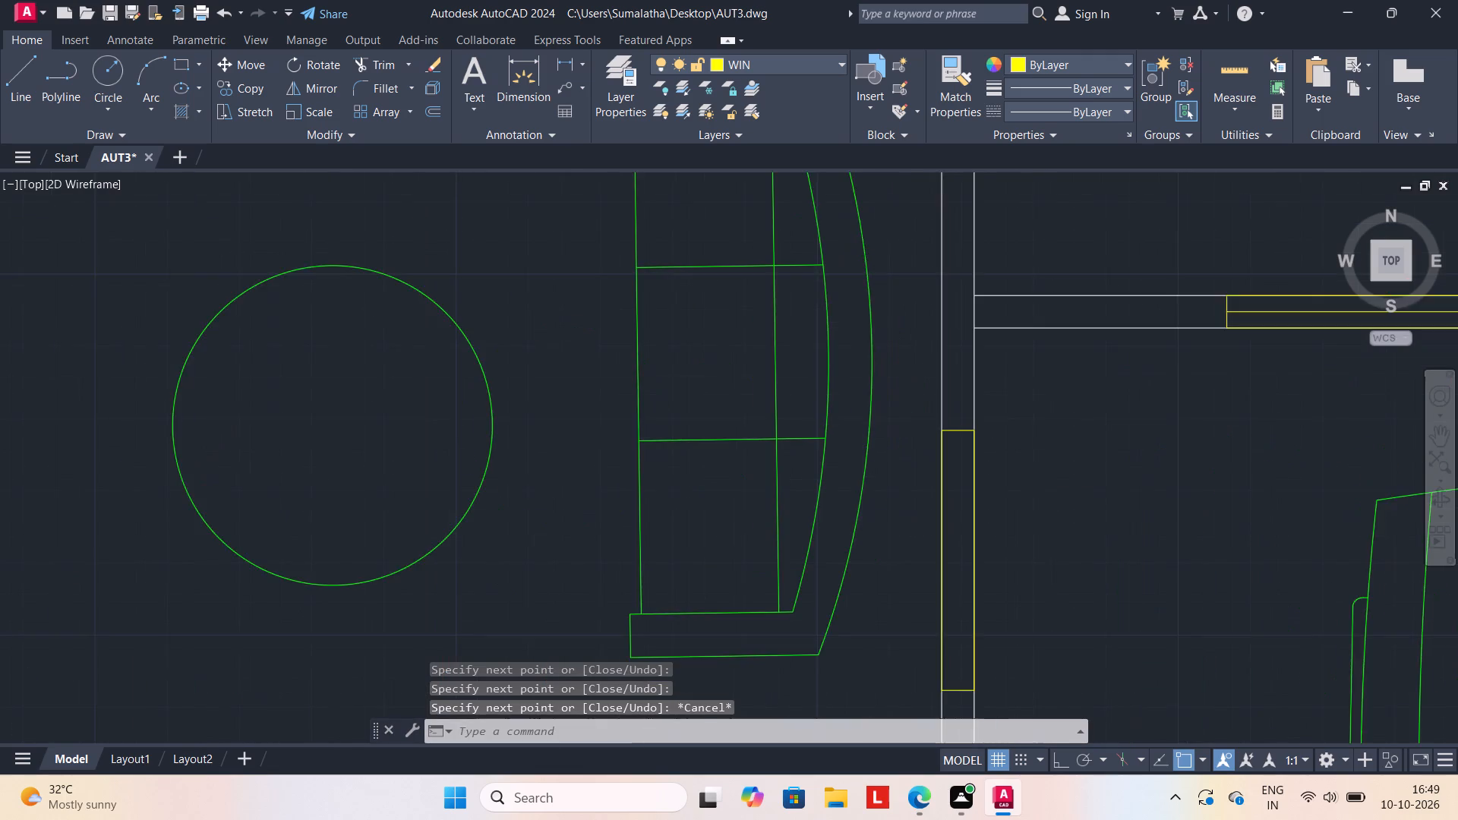
pyautogui.press('l')
pyautogui.press('Return')
pyautogui.click(957, 430)
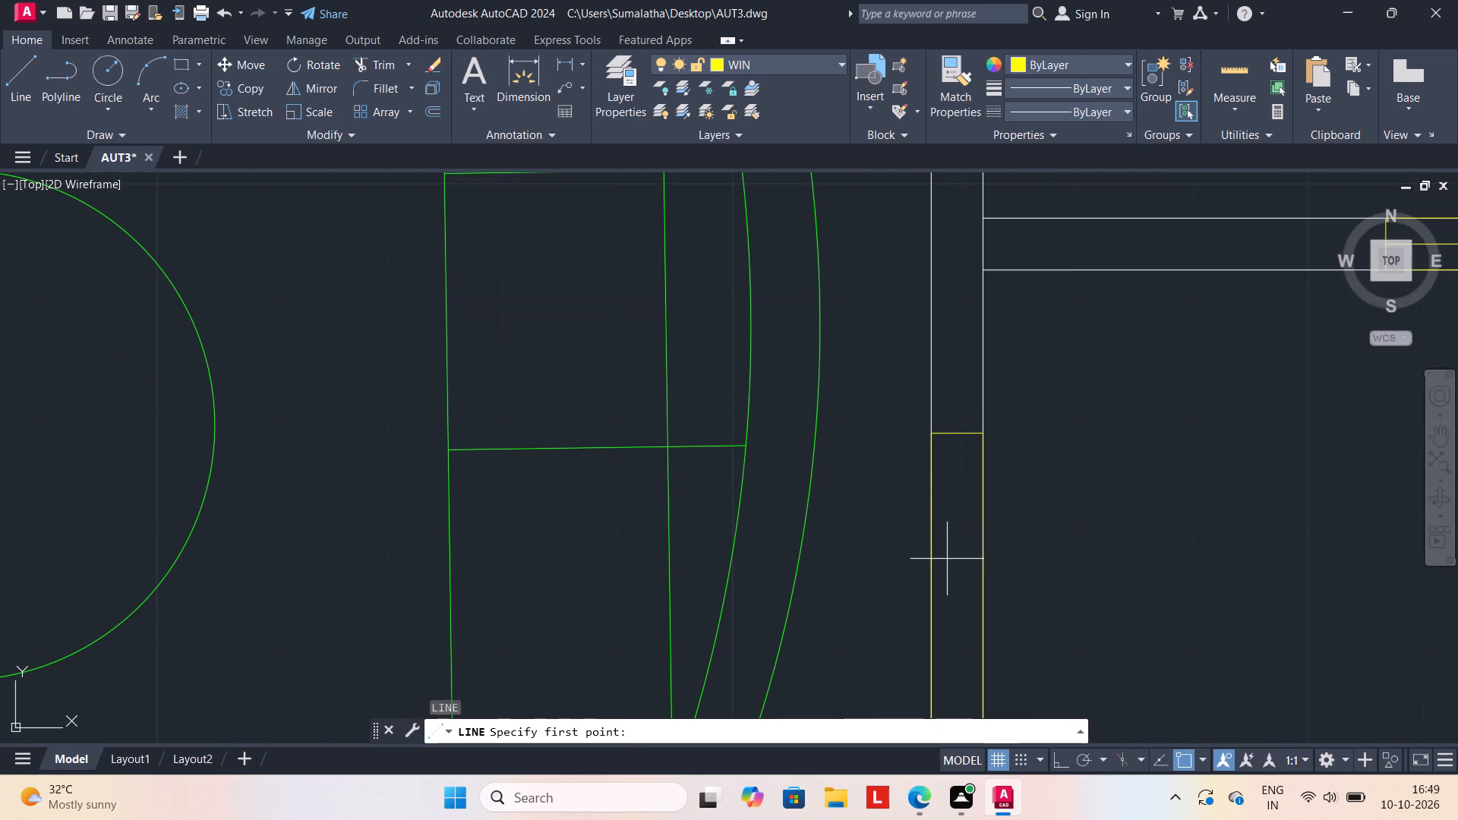
pyautogui.click(959, 432)
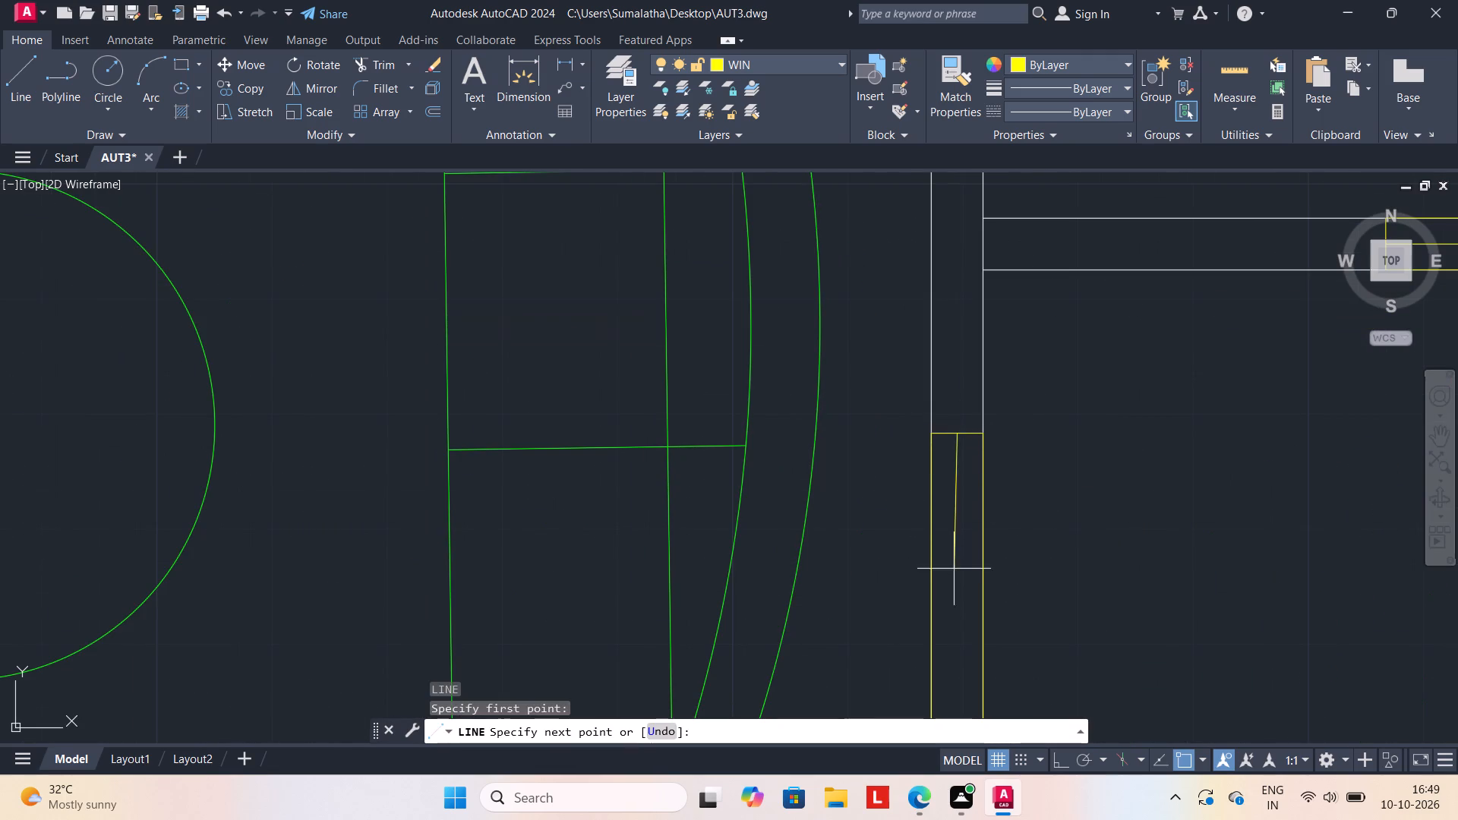
pyautogui.moveTo(954, 572); pyautogui.dragTo(971, 427, button='middle')
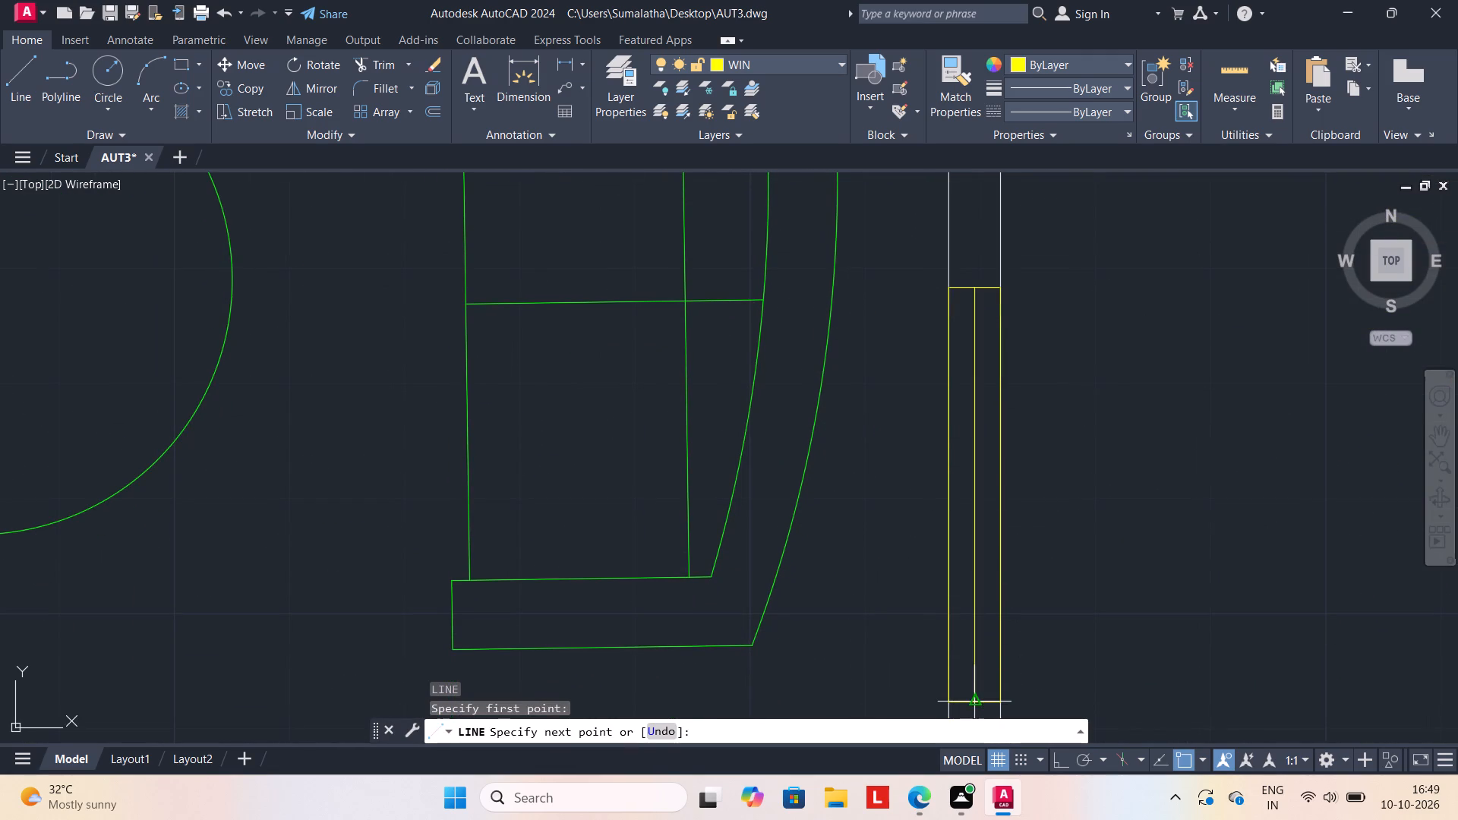
pyautogui.click(977, 707)
pyautogui.press('Escape')
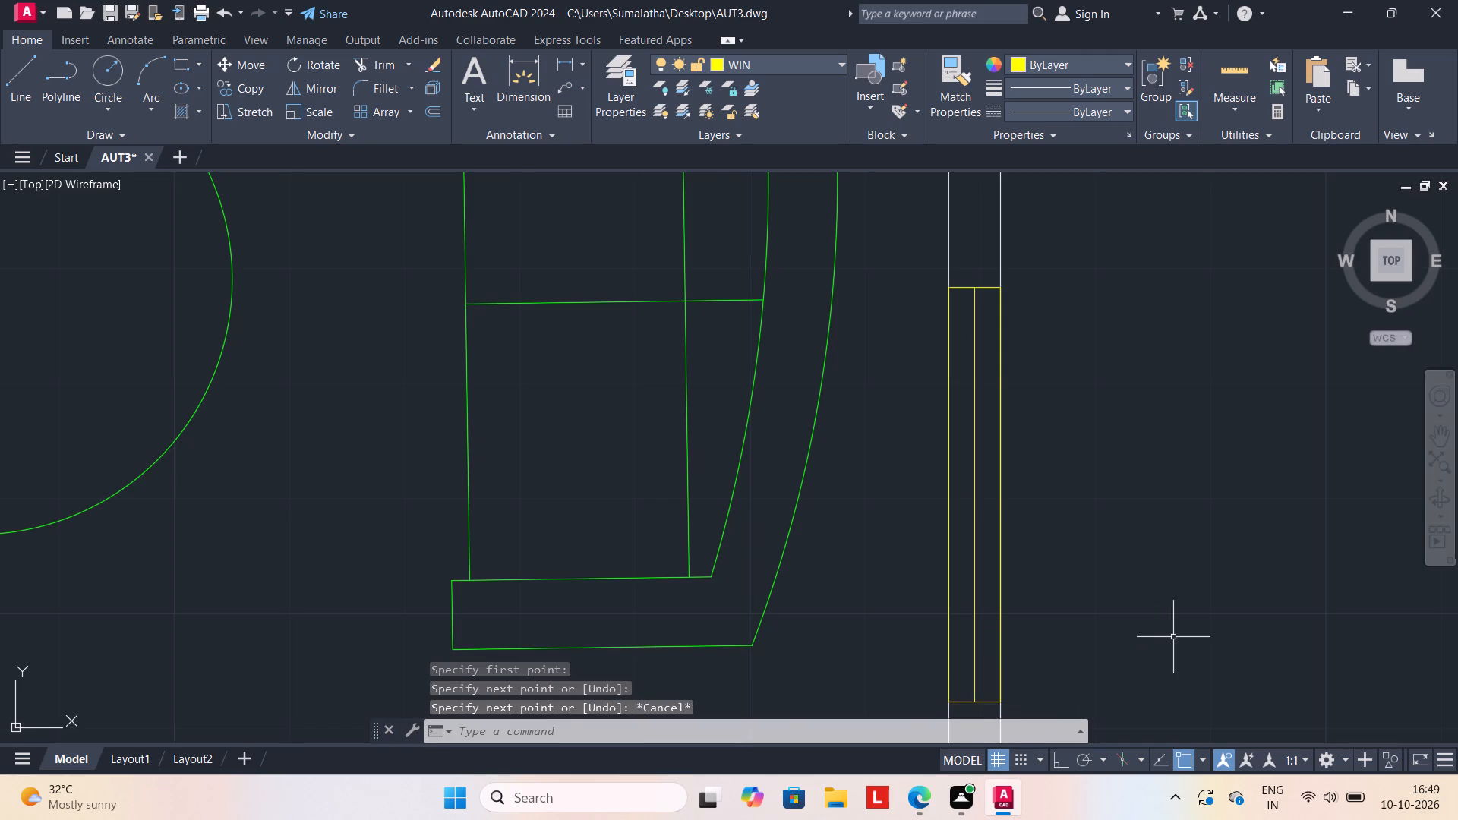
# Draw a 3' long window outline across the wall north of the dining table, in the wall's western half.
pyautogui.scroll(-5, 1174, 637)
pyautogui.moveTo(1185, 646); pyautogui.dragTo(1096, 503, button='middle')
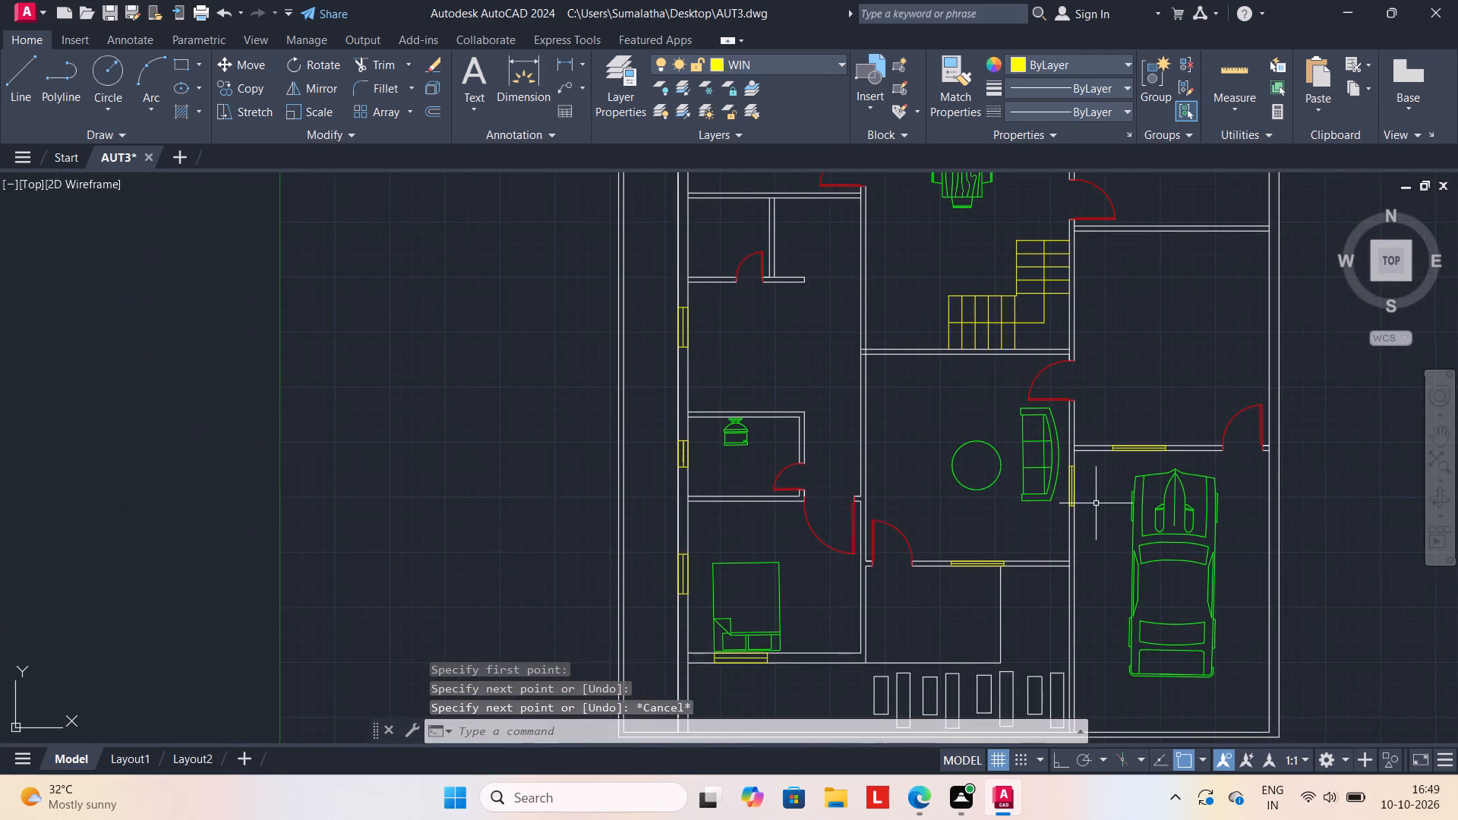
pyautogui.scroll(-1, 1096, 503)
pyautogui.moveTo(1027, 196); pyautogui.dragTo(1027, 295, button='middle')
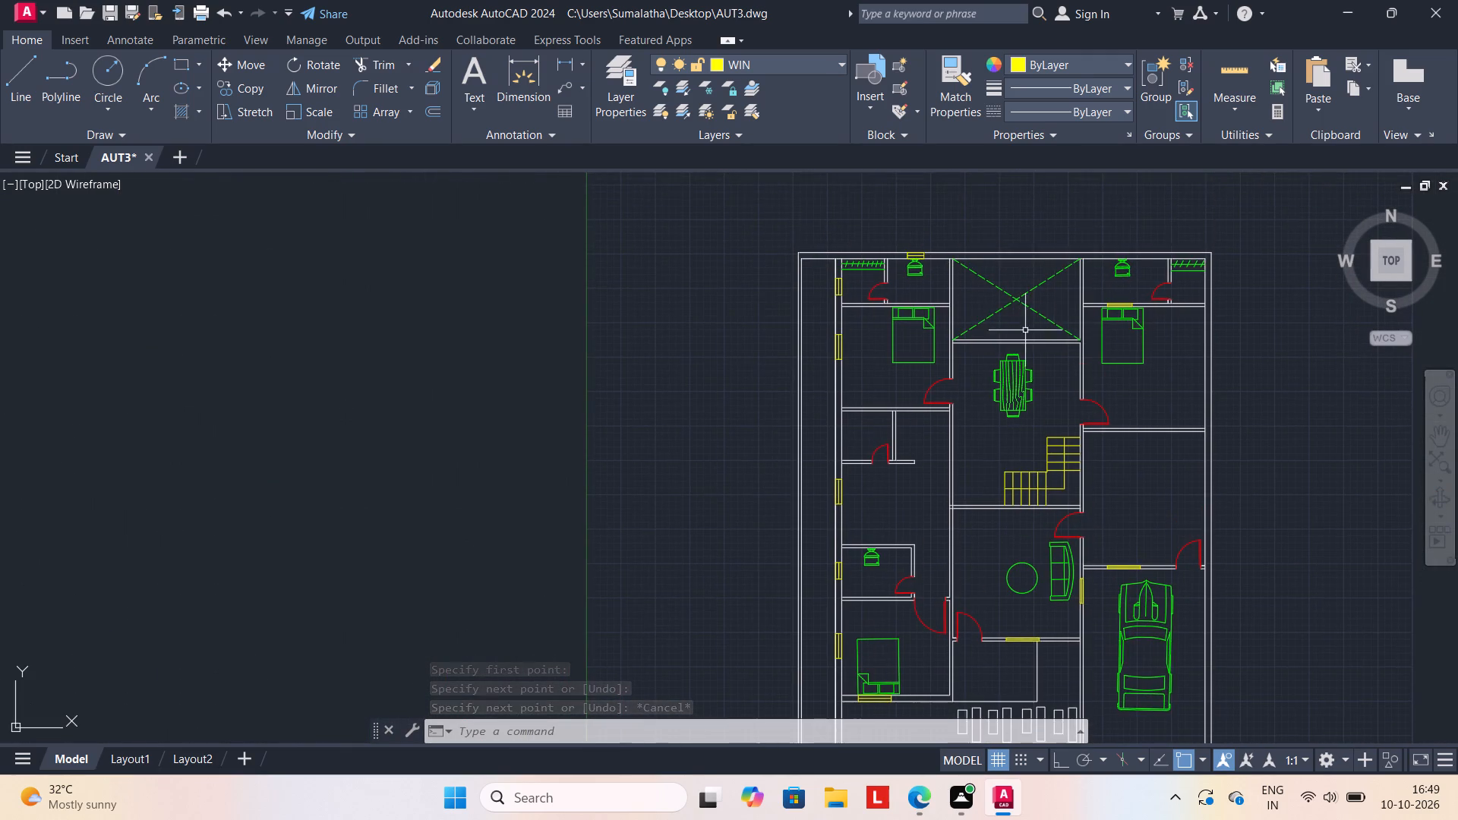
pyautogui.scroll(2, 1030, 349)
pyautogui.scroll(2, 929, 321)
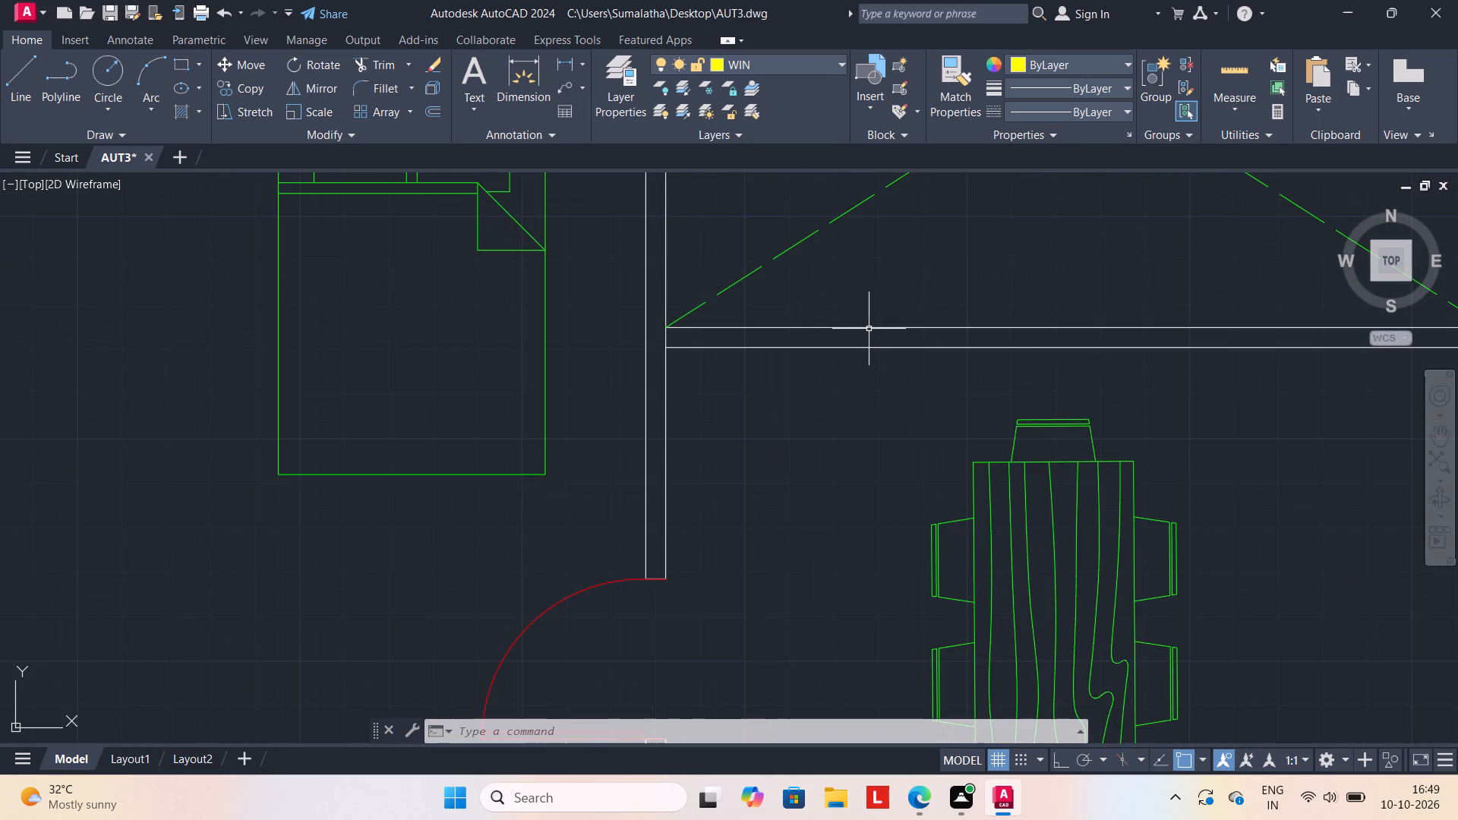
pyautogui.press('l')
pyautogui.press('Return')
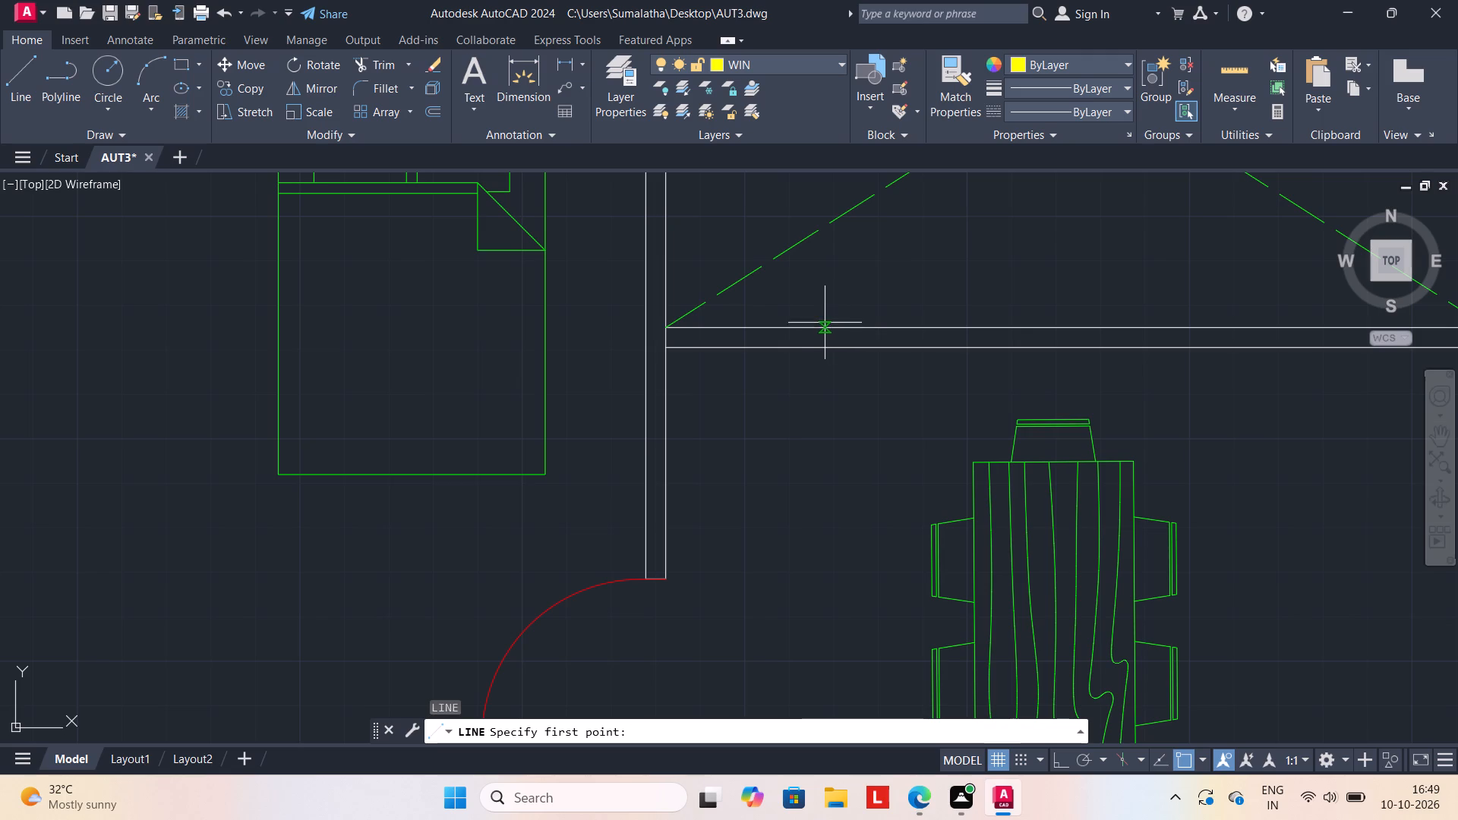
pyautogui.click(852, 330)
pyautogui.click(853, 350)
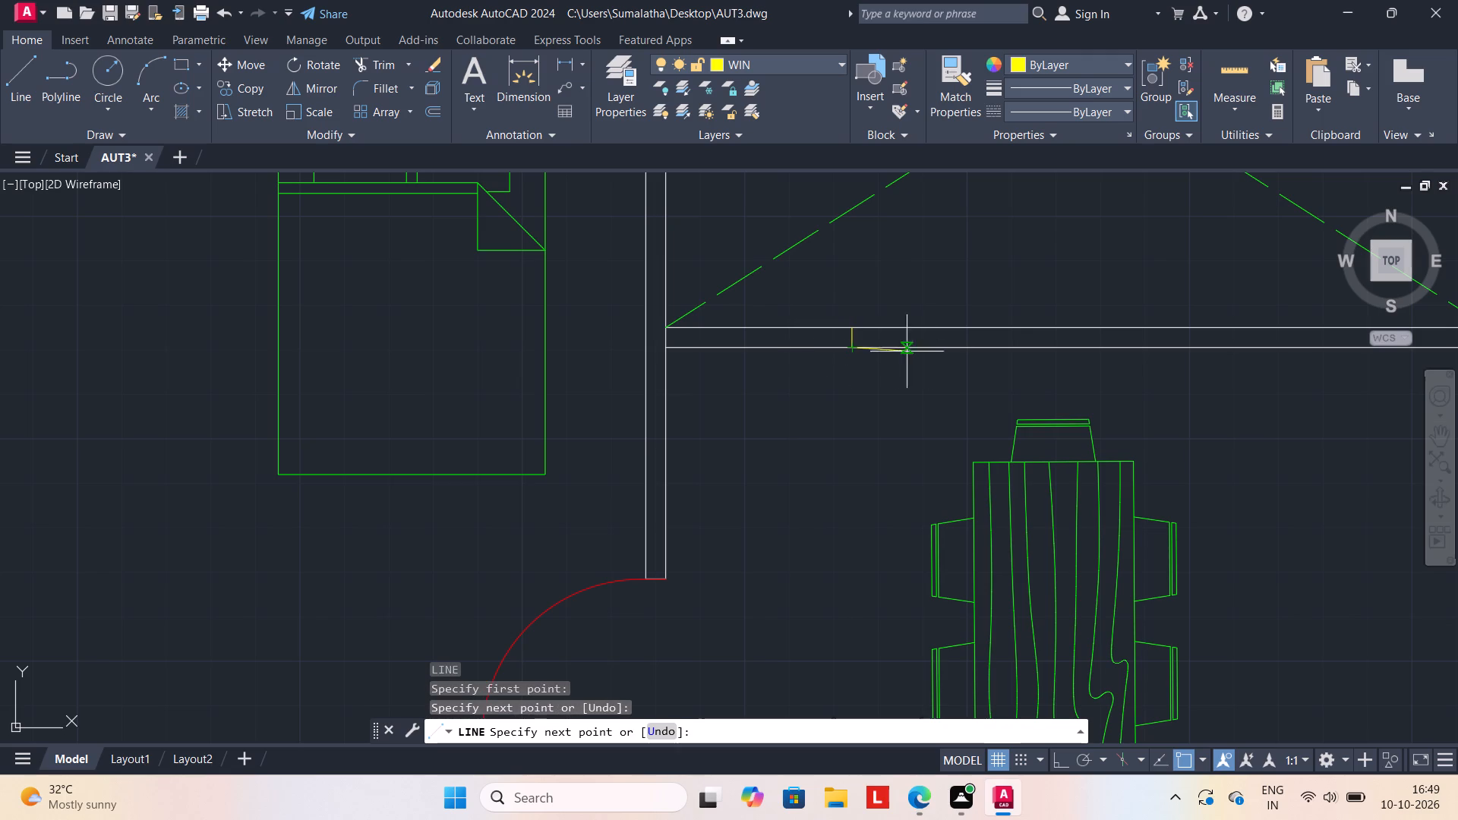
pyautogui.write("3'")
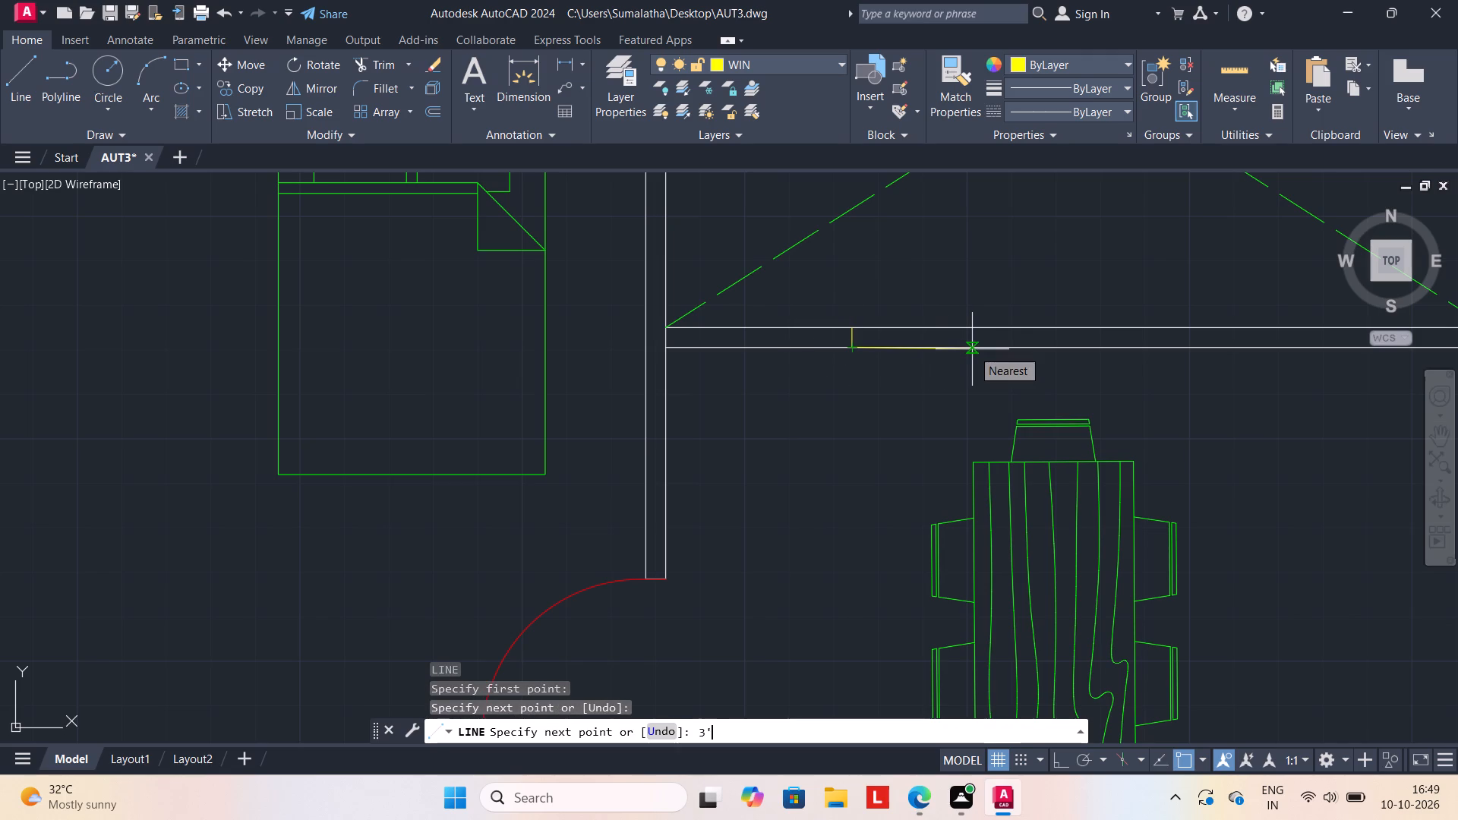
pyautogui.press('Return')
pyautogui.click(1013, 324)
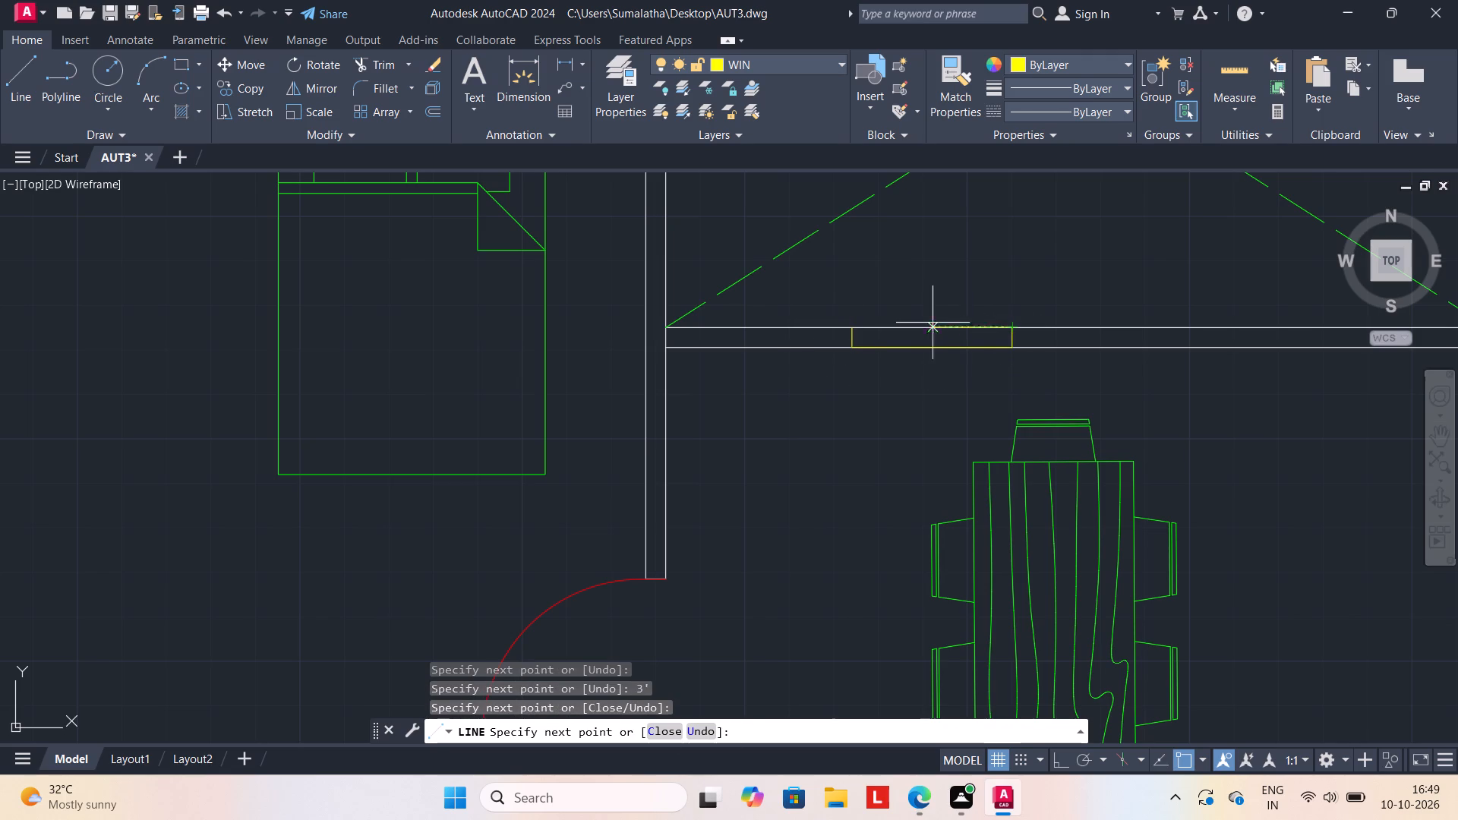
pyautogui.click(851, 333)
pyautogui.scroll(2, 873, 355)
pyautogui.press('Escape')
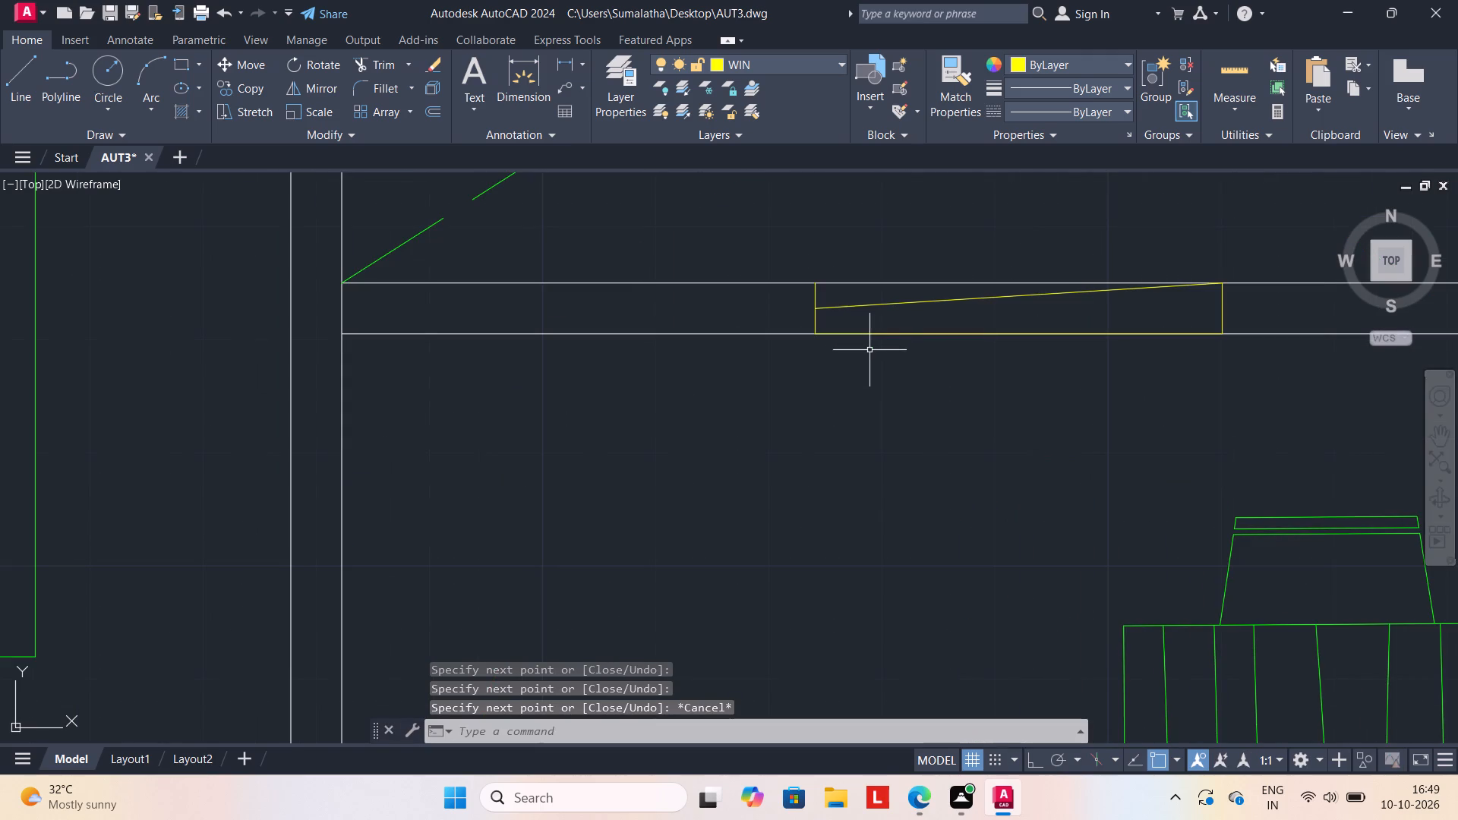
# Erase the slanted line in the dining area's 3' window and draw its north edge between the outline's corners.
pyautogui.click(835, 307)
pyautogui.press('Delete')
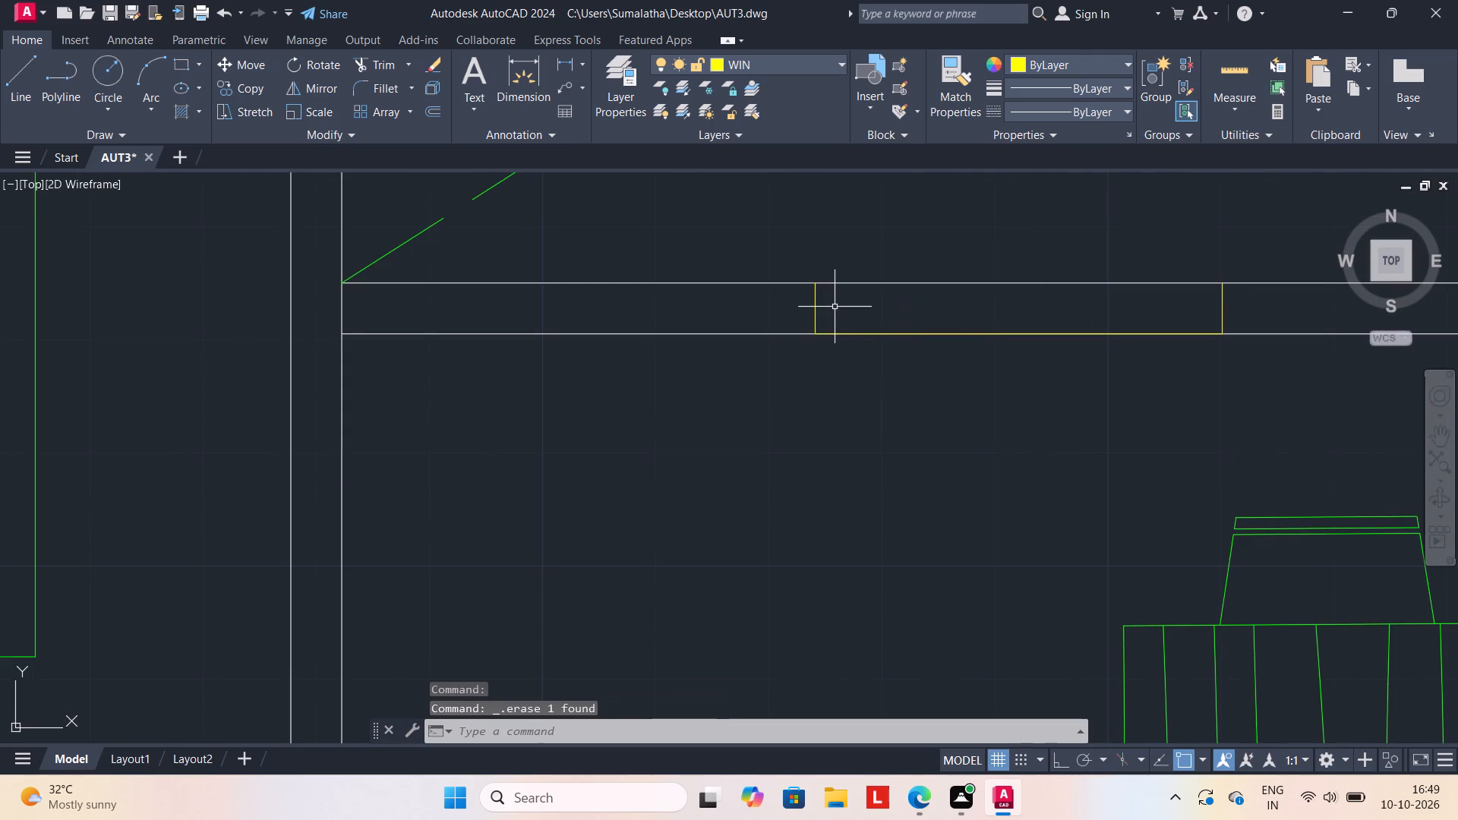
pyautogui.press('l')
pyautogui.press('Return')
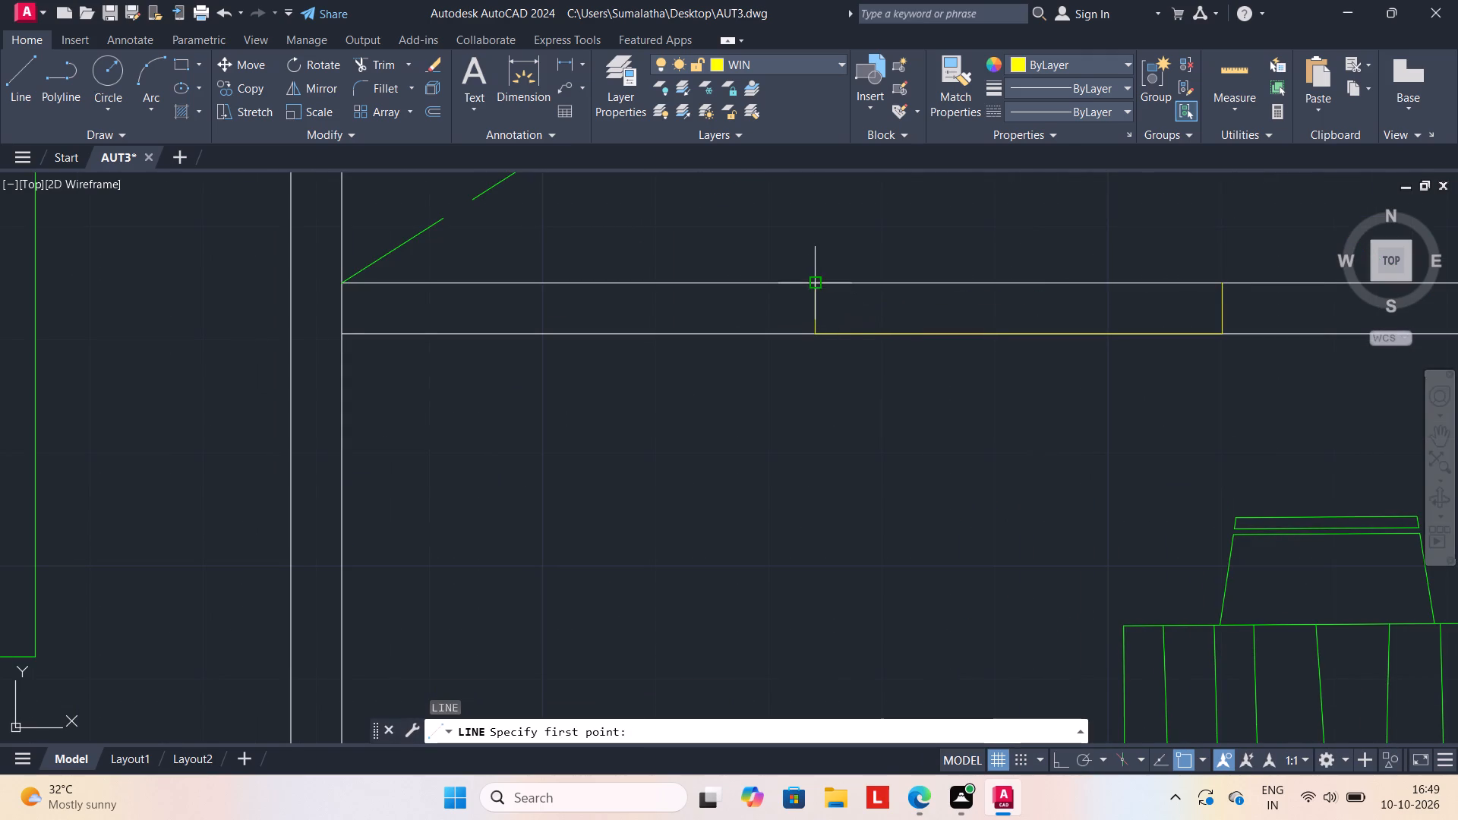
pyautogui.click(814, 285)
pyautogui.click(1224, 288)
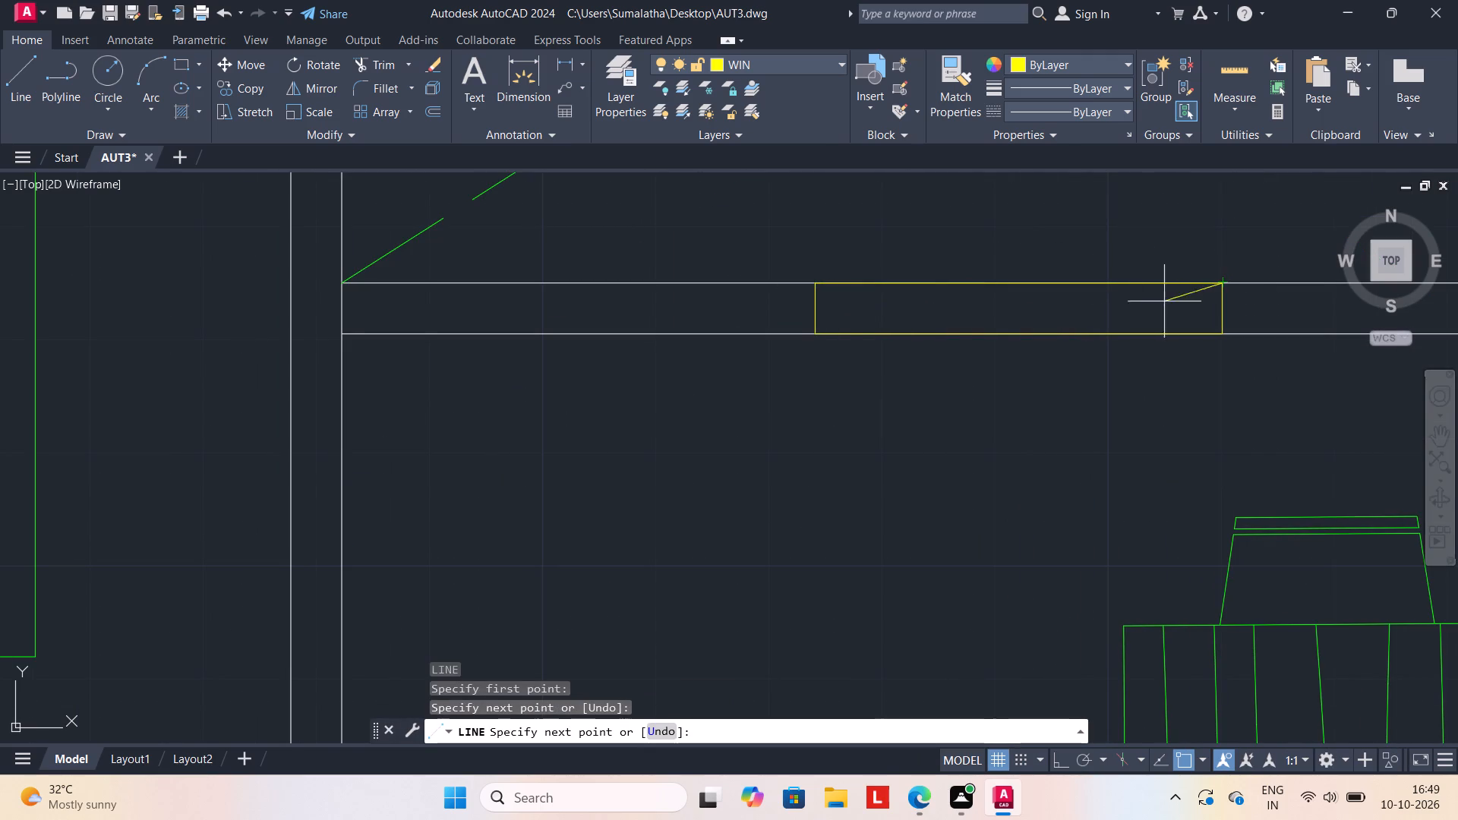
pyautogui.press('Escape')
# Draw a lengthwise centre line between the end midpoints of the dining area's 3' window.
pyautogui.press('l')
pyautogui.press('Return')
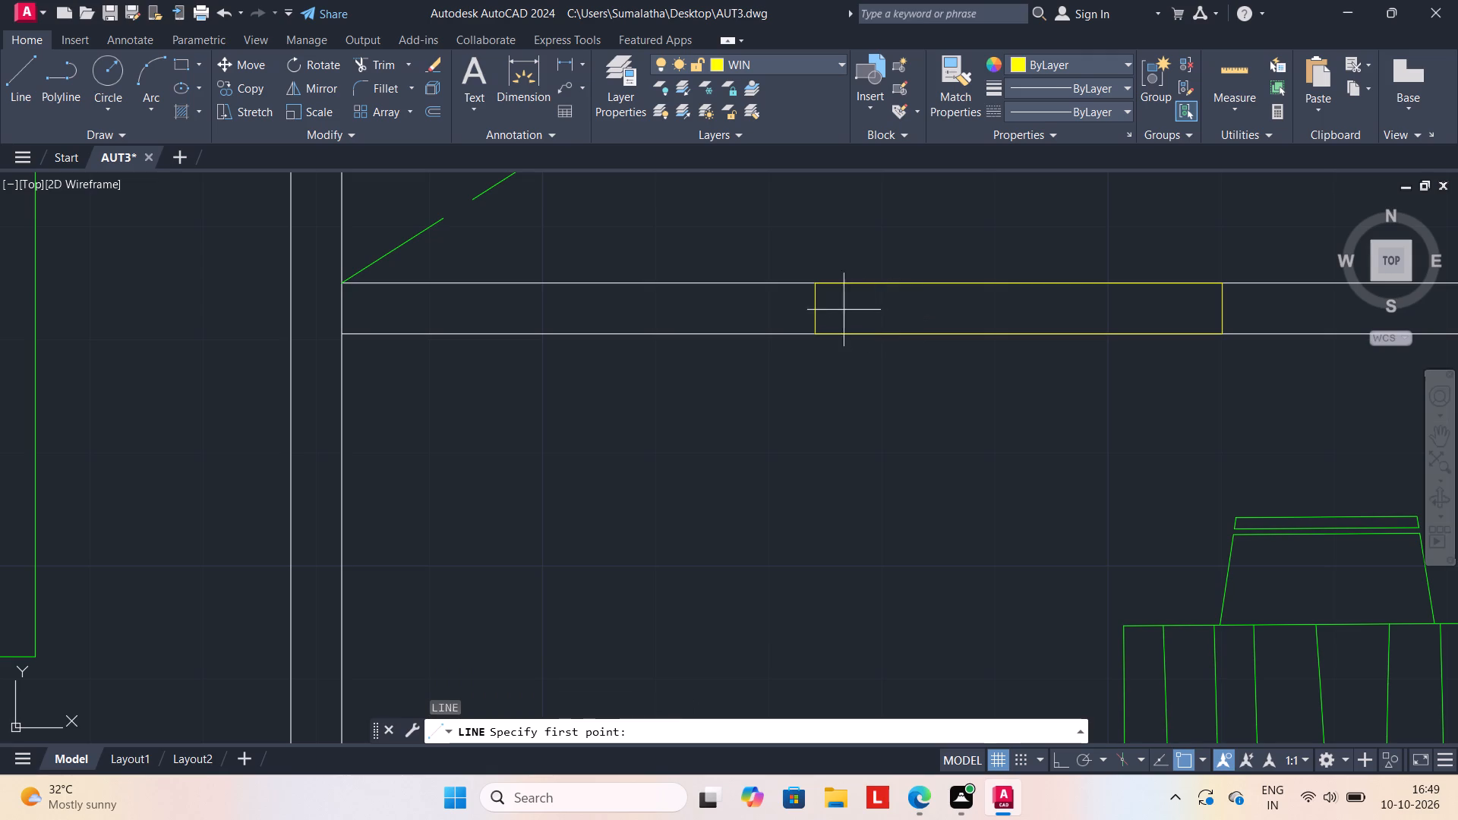
pyautogui.click(815, 310)
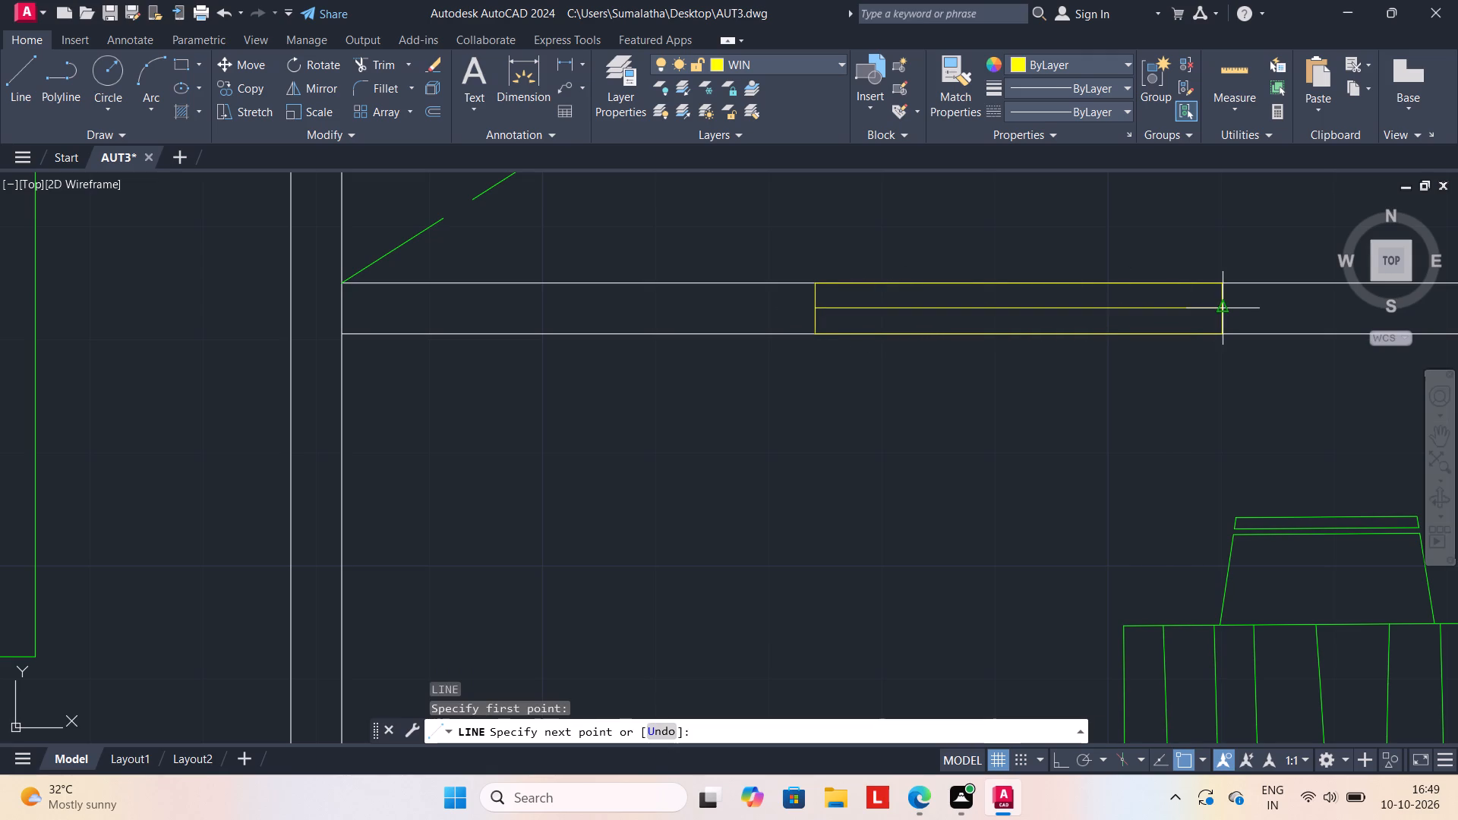
pyautogui.click(1223, 304)
pyautogui.press('Escape')
# Draw a 2' long rectangular window outline across the dining area's north wall, near its east end.
pyautogui.scroll(-4, 1100, 386)
pyautogui.moveTo(1091, 383); pyautogui.dragTo(894, 358, button='middle')
pyautogui.scroll(2, 1033, 348)
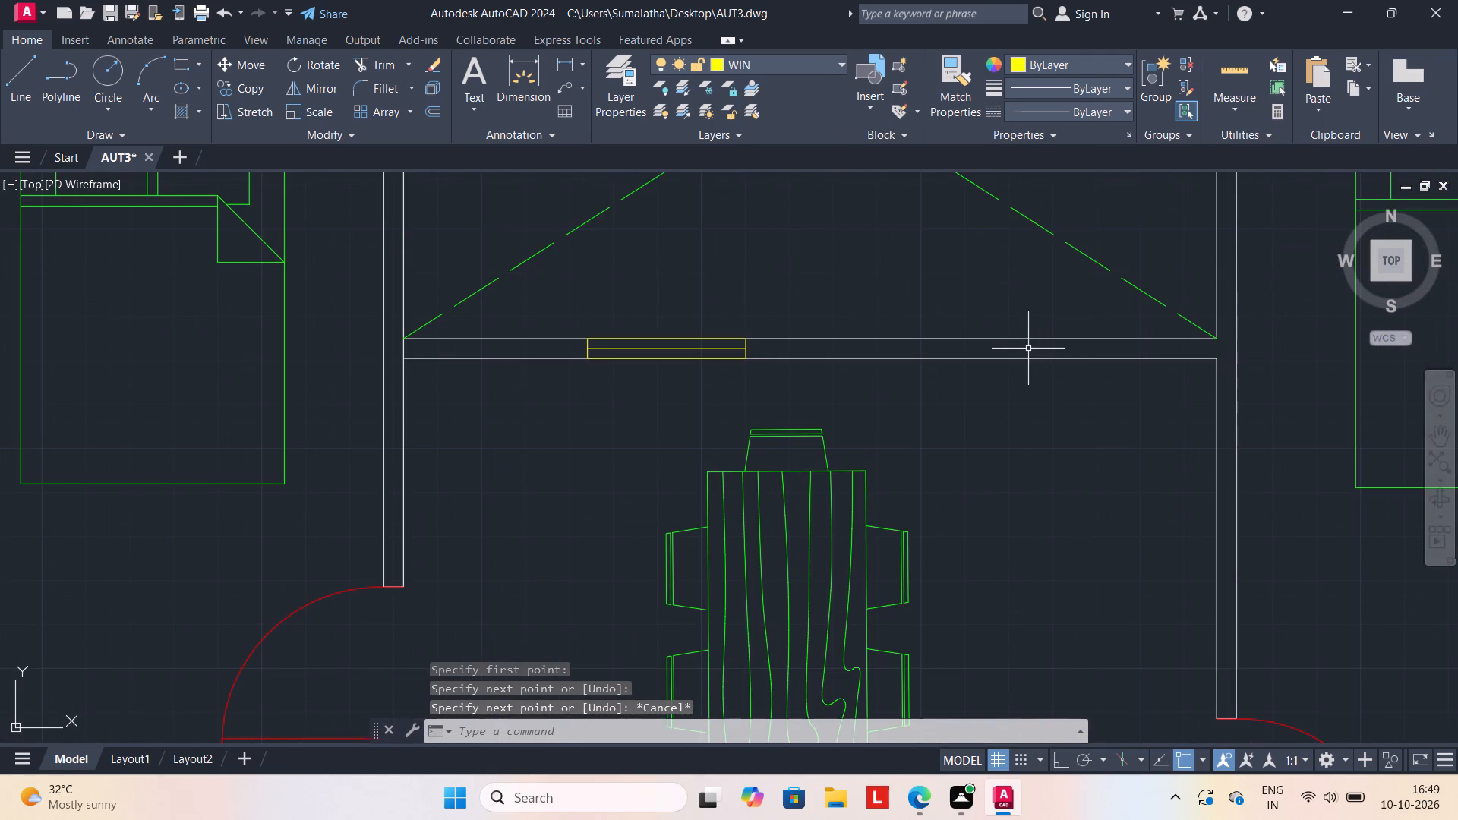
pyautogui.press('l')
pyautogui.press('Return')
pyautogui.click(1005, 338)
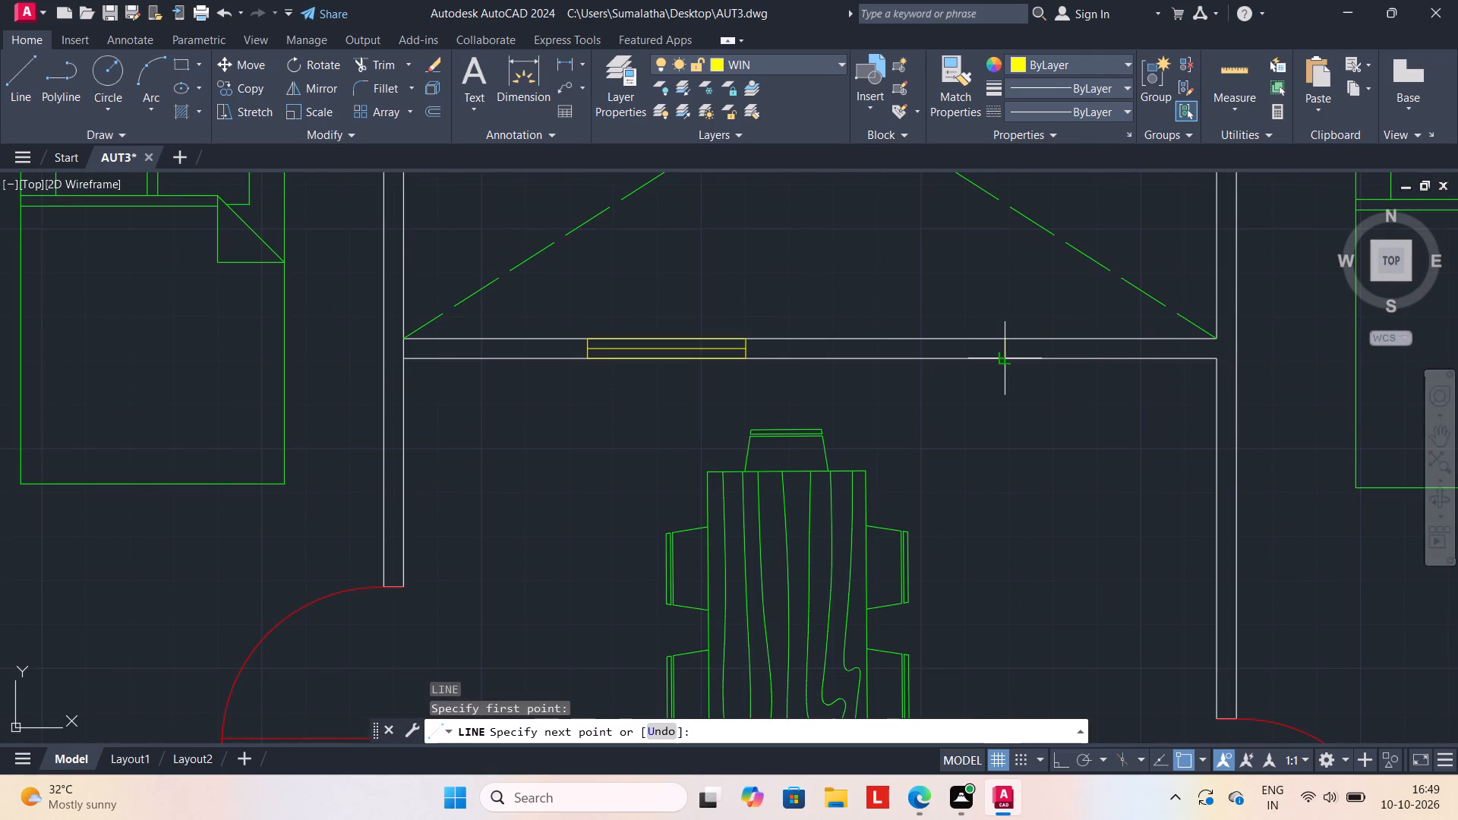
pyautogui.click(1004, 359)
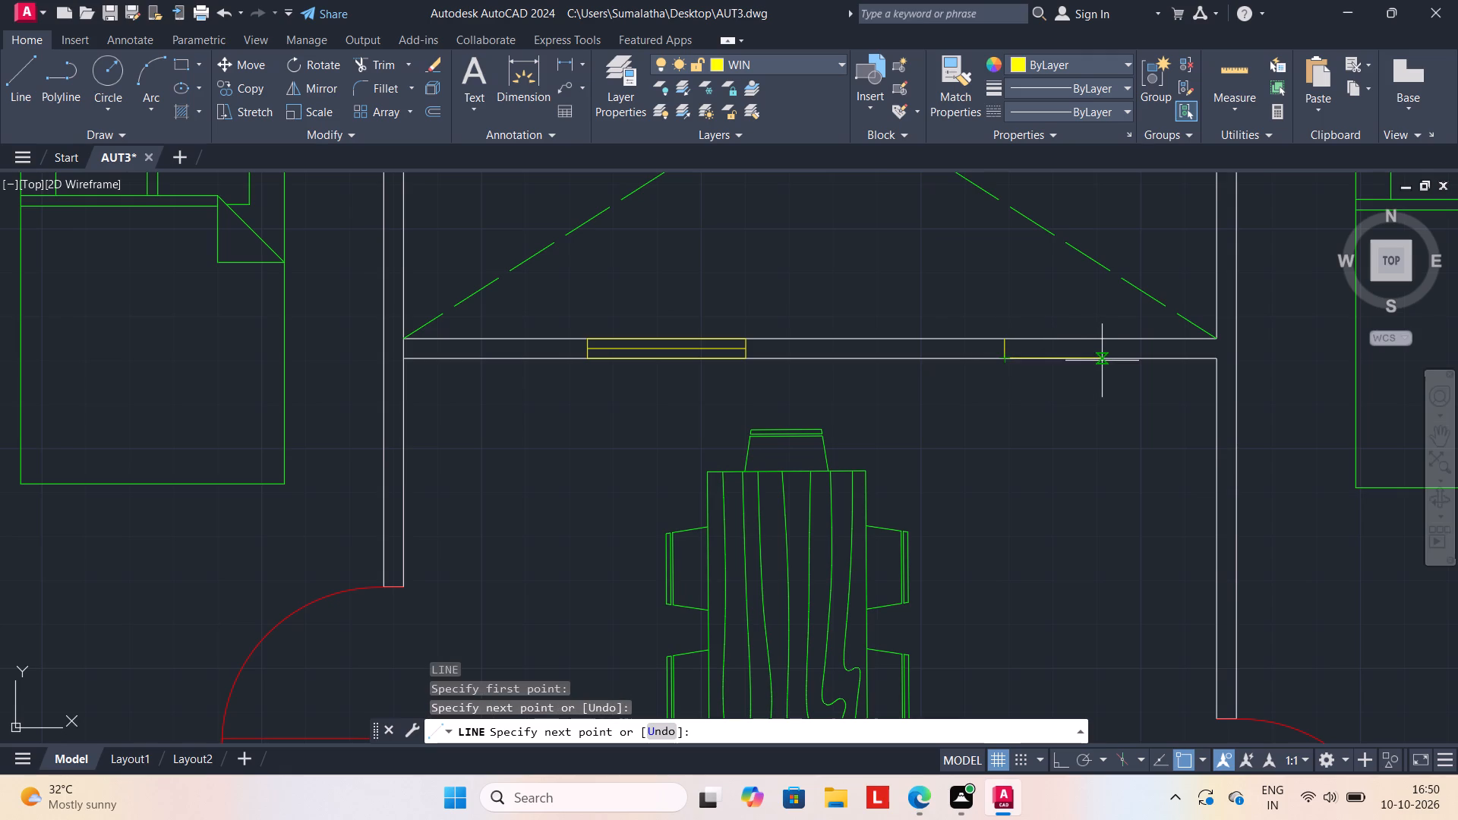
pyautogui.write("2'")
pyautogui.press('Return')
pyautogui.click(1112, 336)
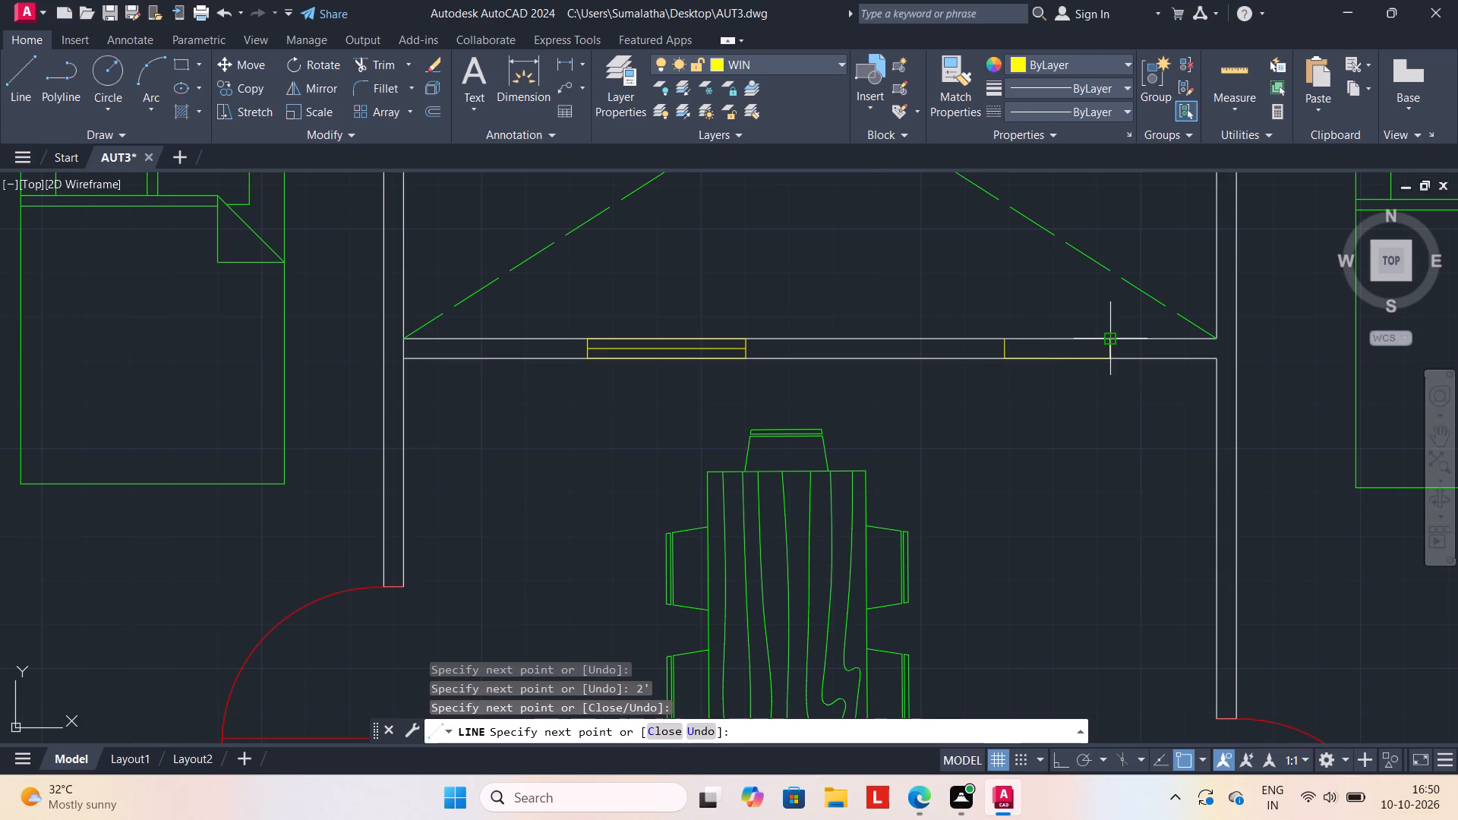
pyautogui.click(1005, 339)
pyautogui.scroll(2, 1030, 346)
pyautogui.press('Escape')
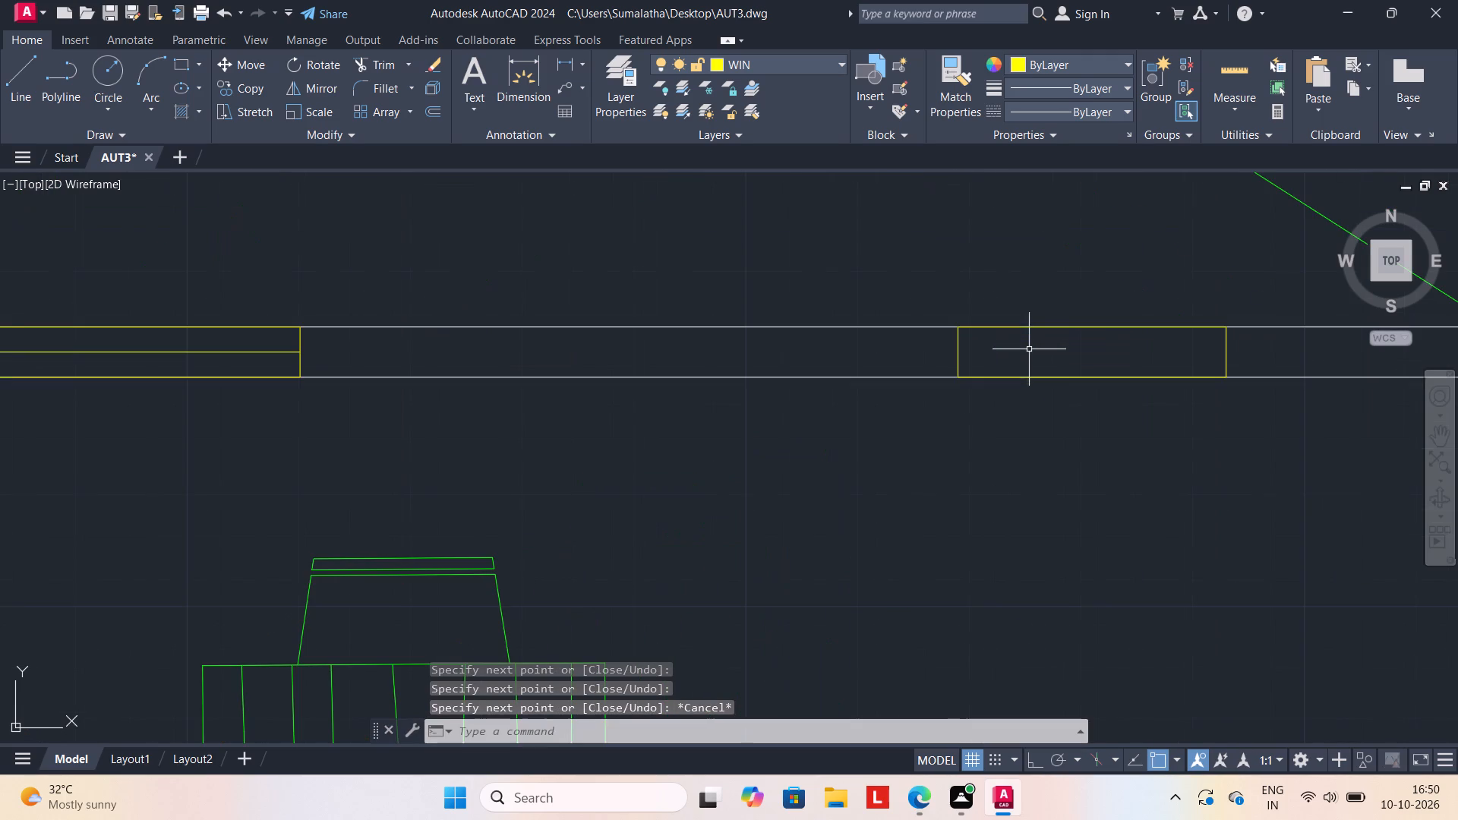
# Draw a lengthwise centre line between the end midpoints of the dining area's 2' window.
pyautogui.press('l')
pyautogui.press('Return')
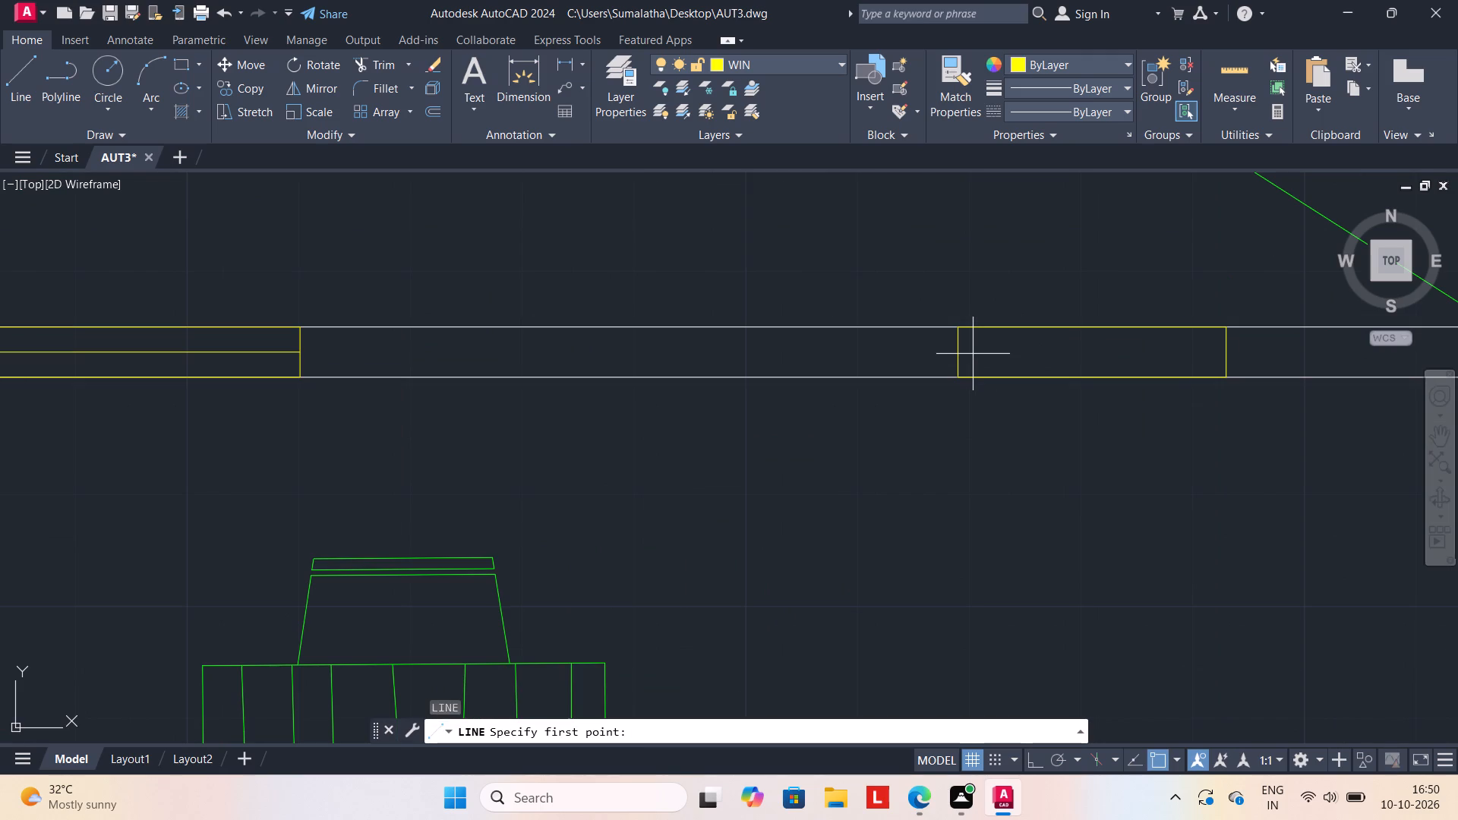
pyautogui.moveTo(958, 354); pyautogui.dragTo(966, 353)
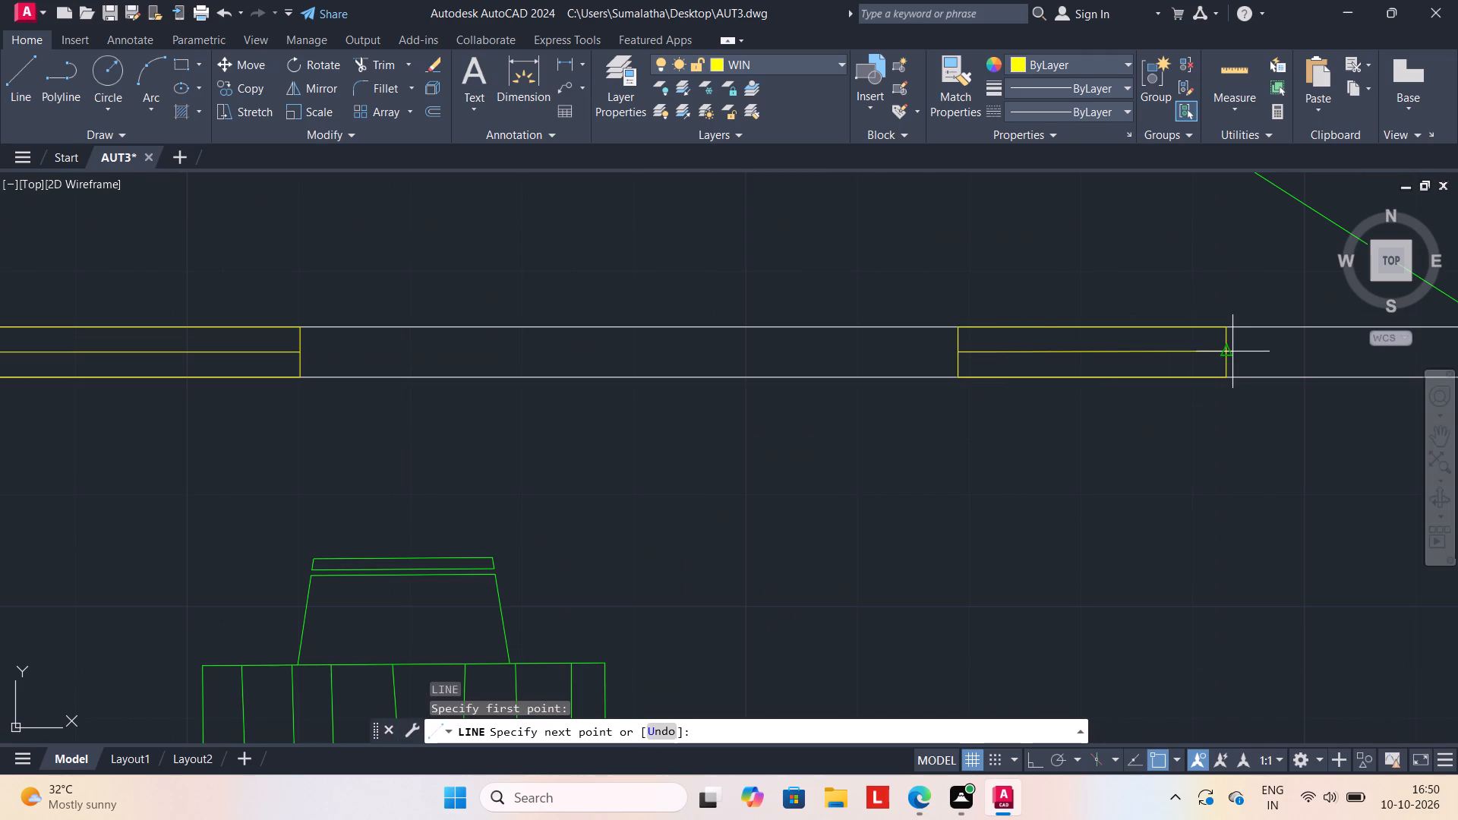
pyautogui.click(1229, 352)
pyautogui.press('Escape')
# Draw a 2' long rectangular window outline across the outer north wall, above the northeast bathroom's toilet.
pyautogui.scroll(-3, 1112, 479)
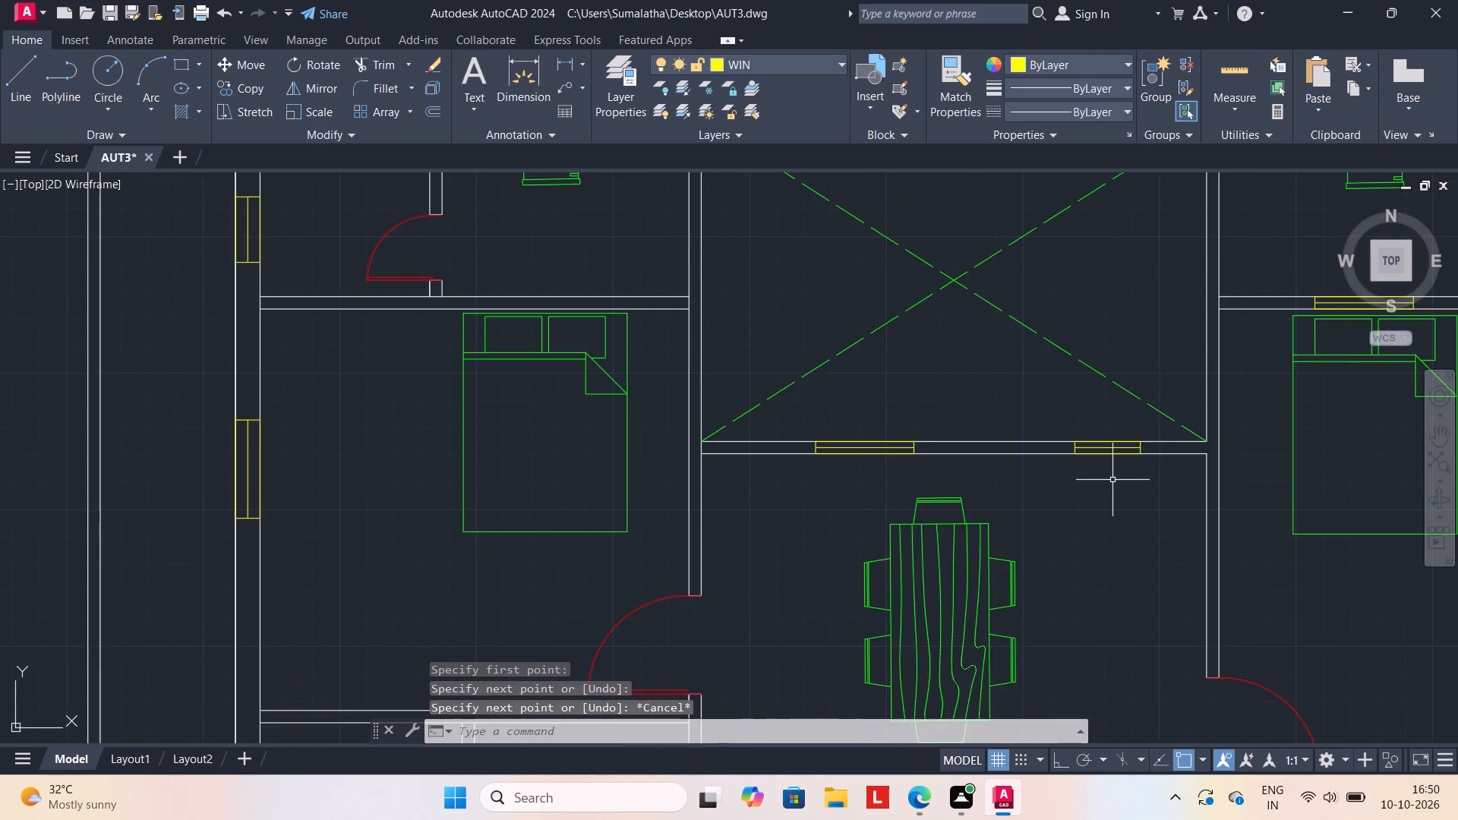
pyautogui.scroll(-2, 1112, 480)
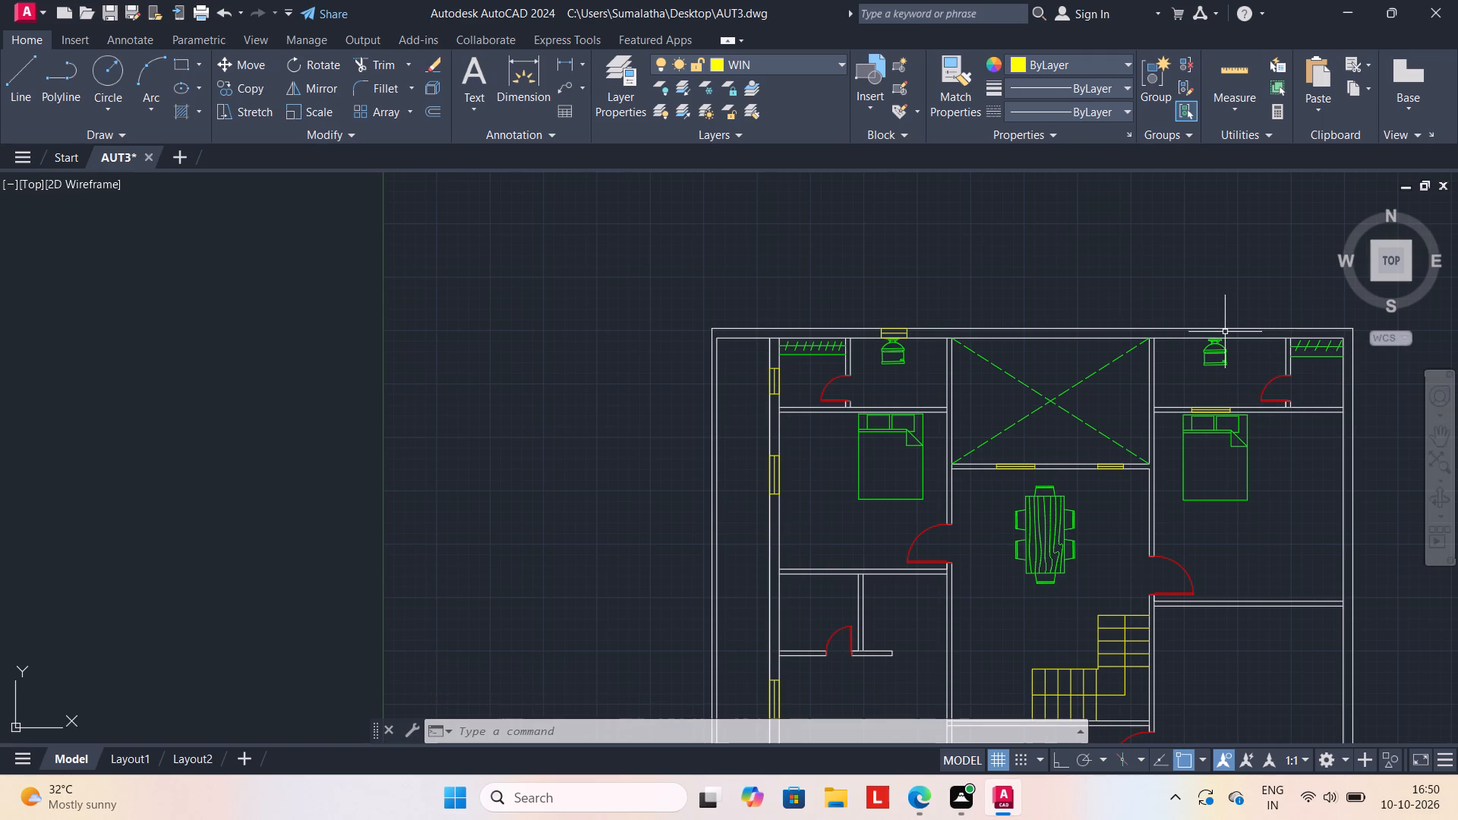
pyautogui.scroll(1, 1225, 332)
pyautogui.moveTo(1185, 342); pyautogui.dragTo(1137, 342, button='middle')
pyautogui.scroll(1, 1137, 342)
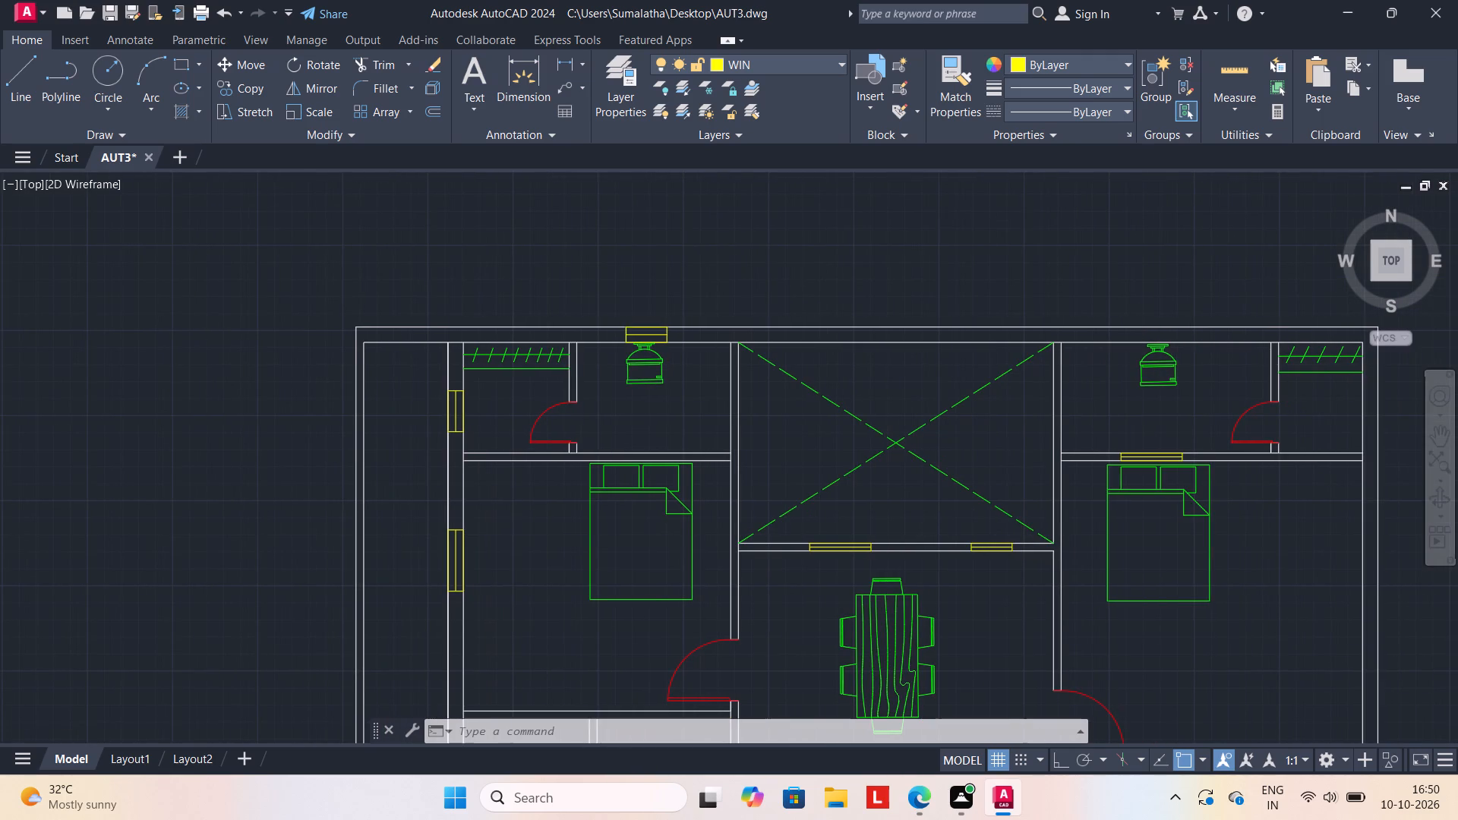
pyautogui.press('l')
pyautogui.press('Return')
pyautogui.moveTo(1140, 319); pyautogui.dragTo(1140, 333)
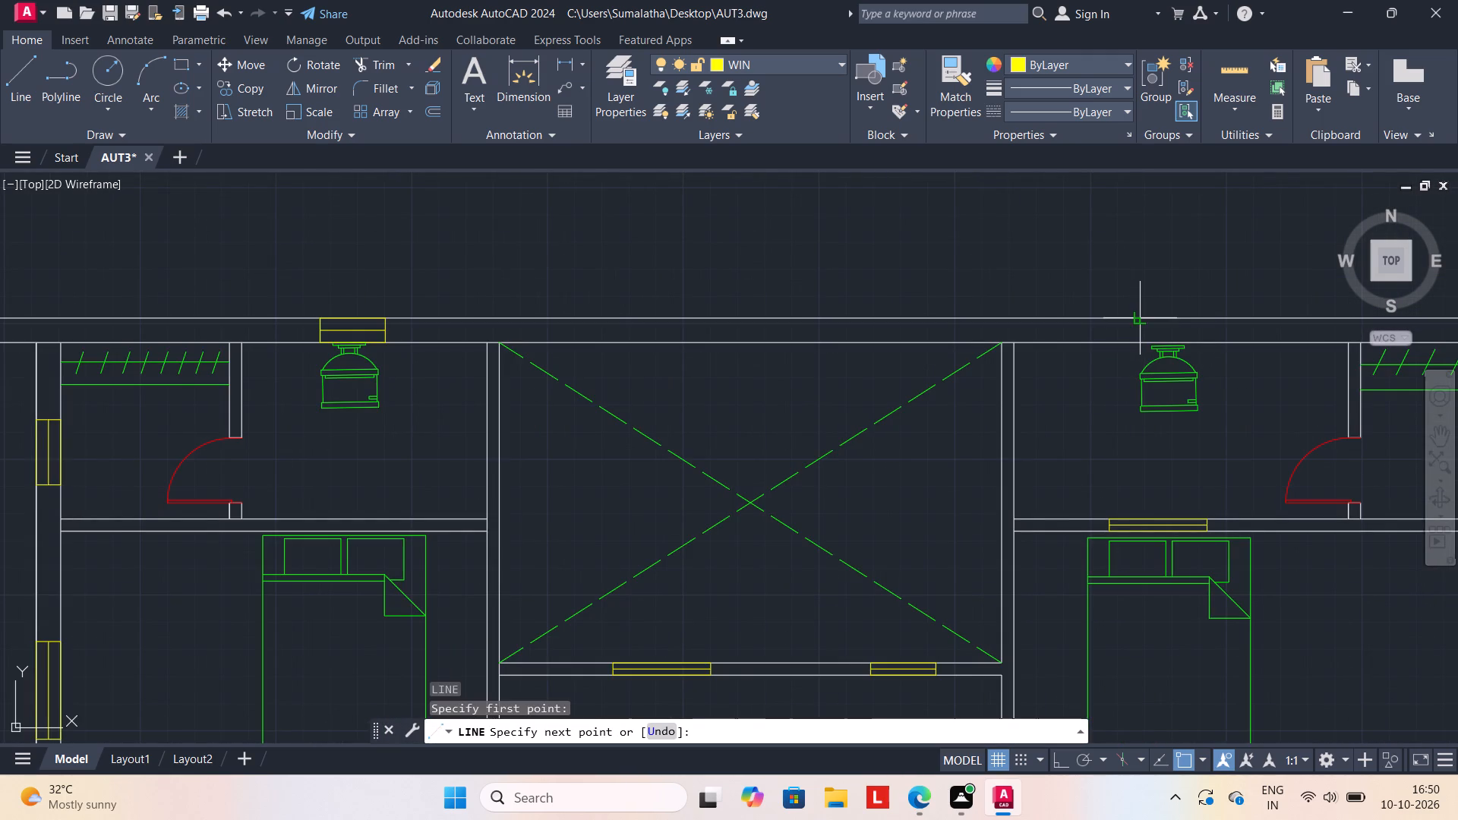
pyautogui.moveTo(1140, 333); pyautogui.dragTo(1140, 344)
pyautogui.click(1140, 347)
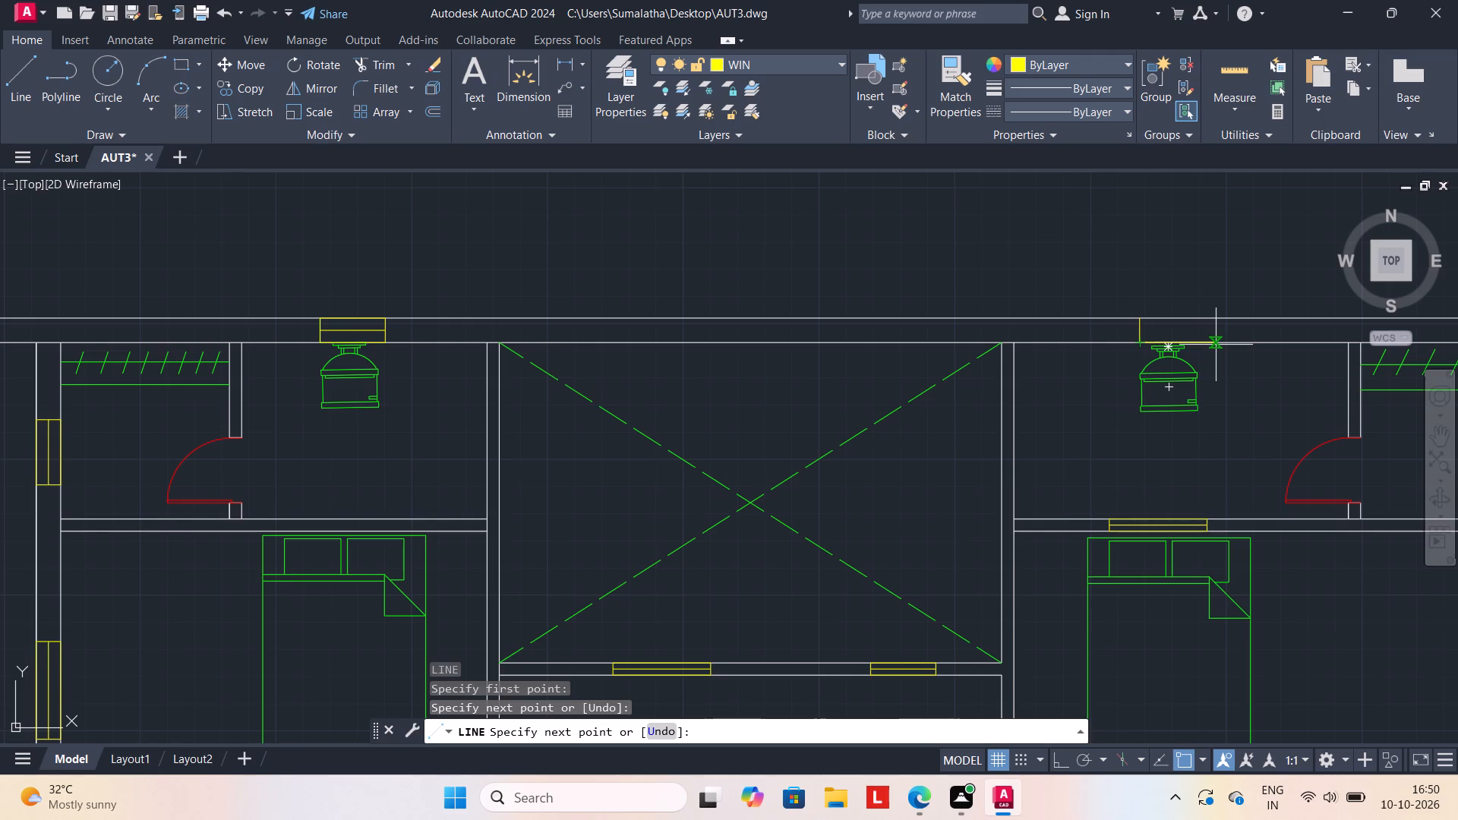
pyautogui.write("2'")
pyautogui.press('Return')
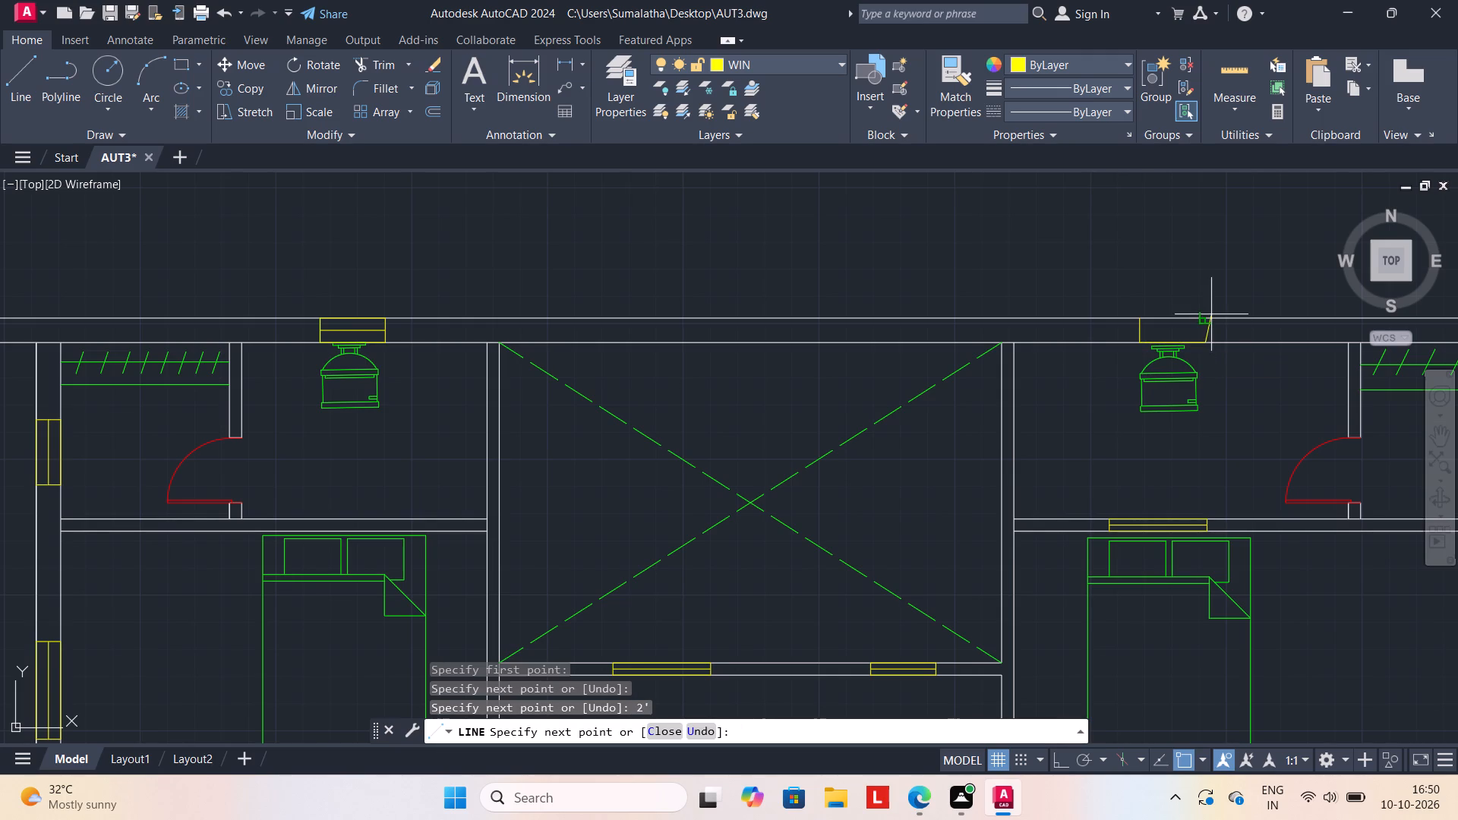
pyautogui.click(1204, 317)
pyautogui.click(1131, 318)
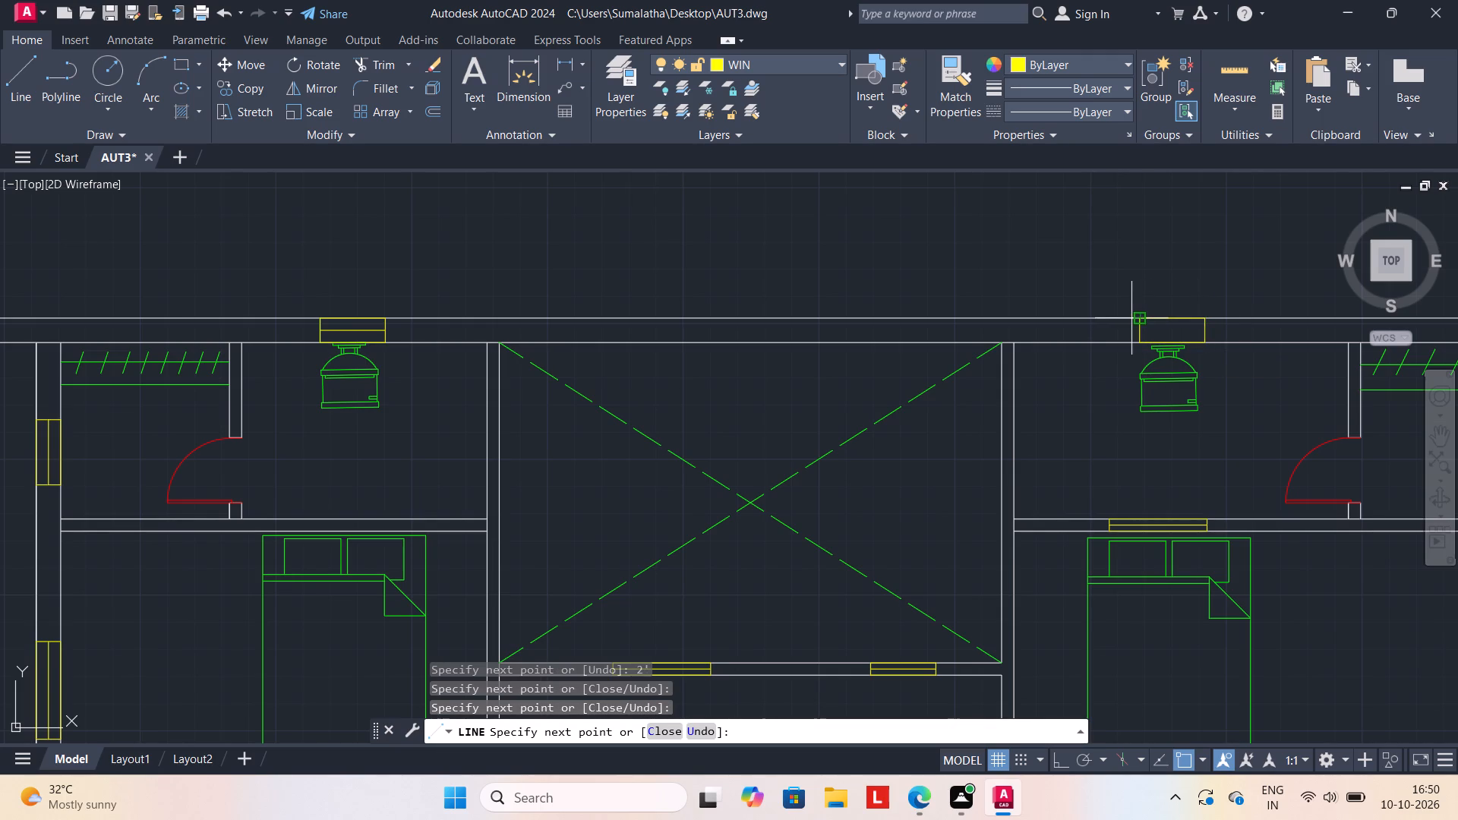
# Draw a lengthwise centre line between the end midpoints of the northeast bathroom's 2' north window.
pyautogui.press('Escape')
pyautogui.scroll(2, 1136, 319)
pyautogui.press('l')
pyautogui.press('Return')
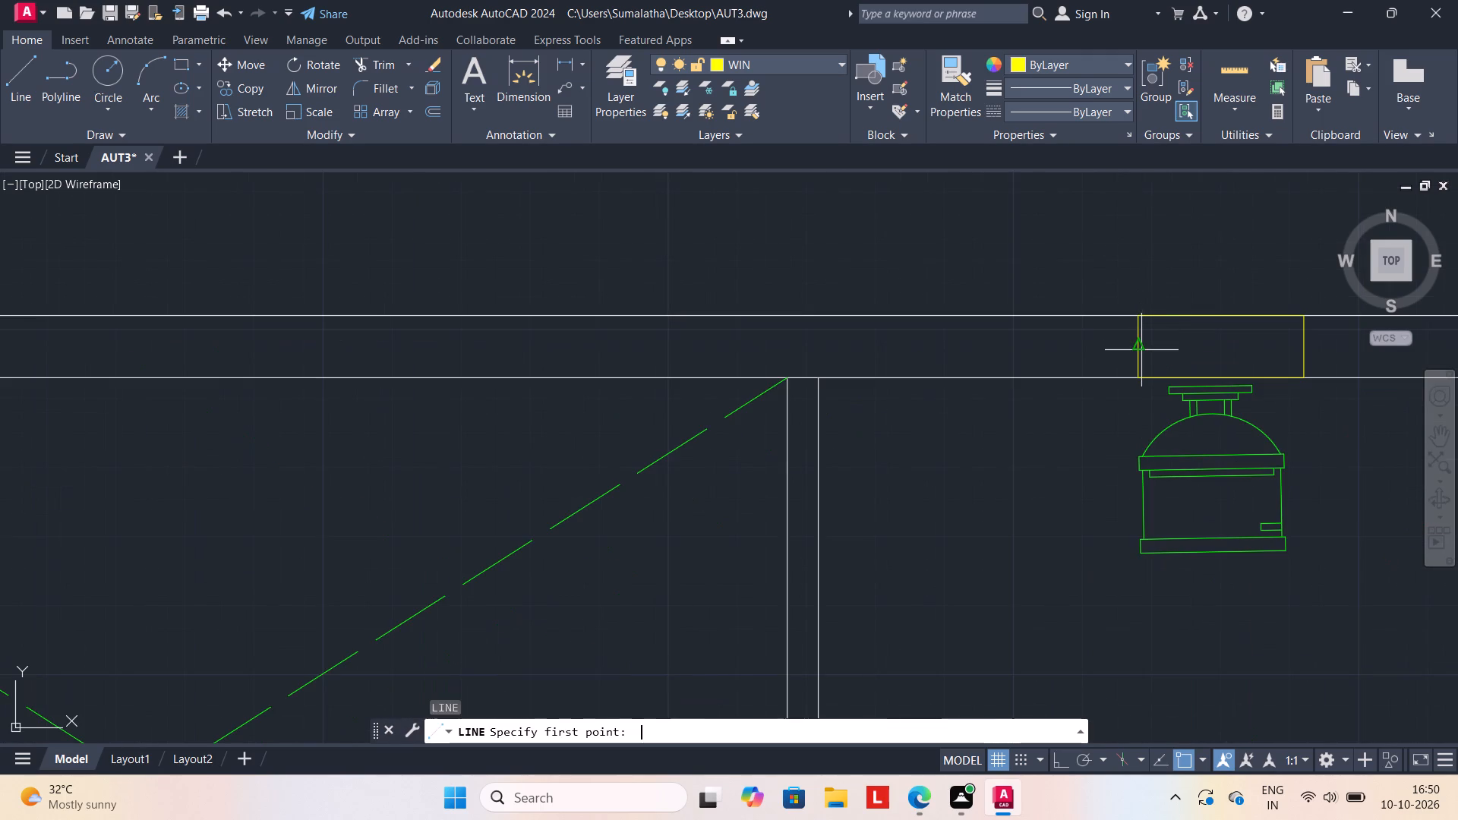
pyautogui.moveTo(1141, 350); pyautogui.dragTo(1157, 351)
pyautogui.click(1312, 341)
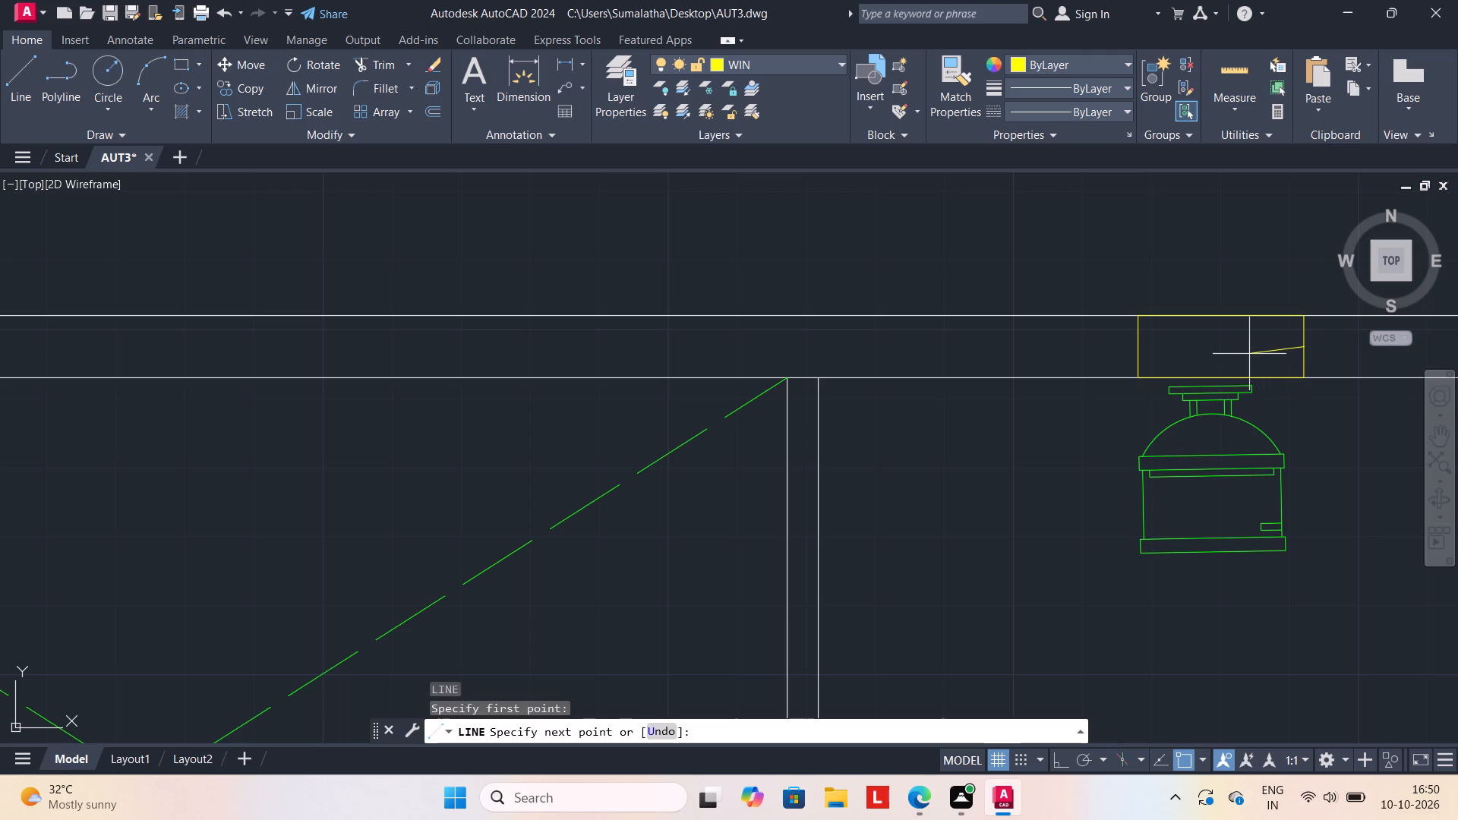
pyautogui.click(1132, 350)
pyautogui.press('Escape')
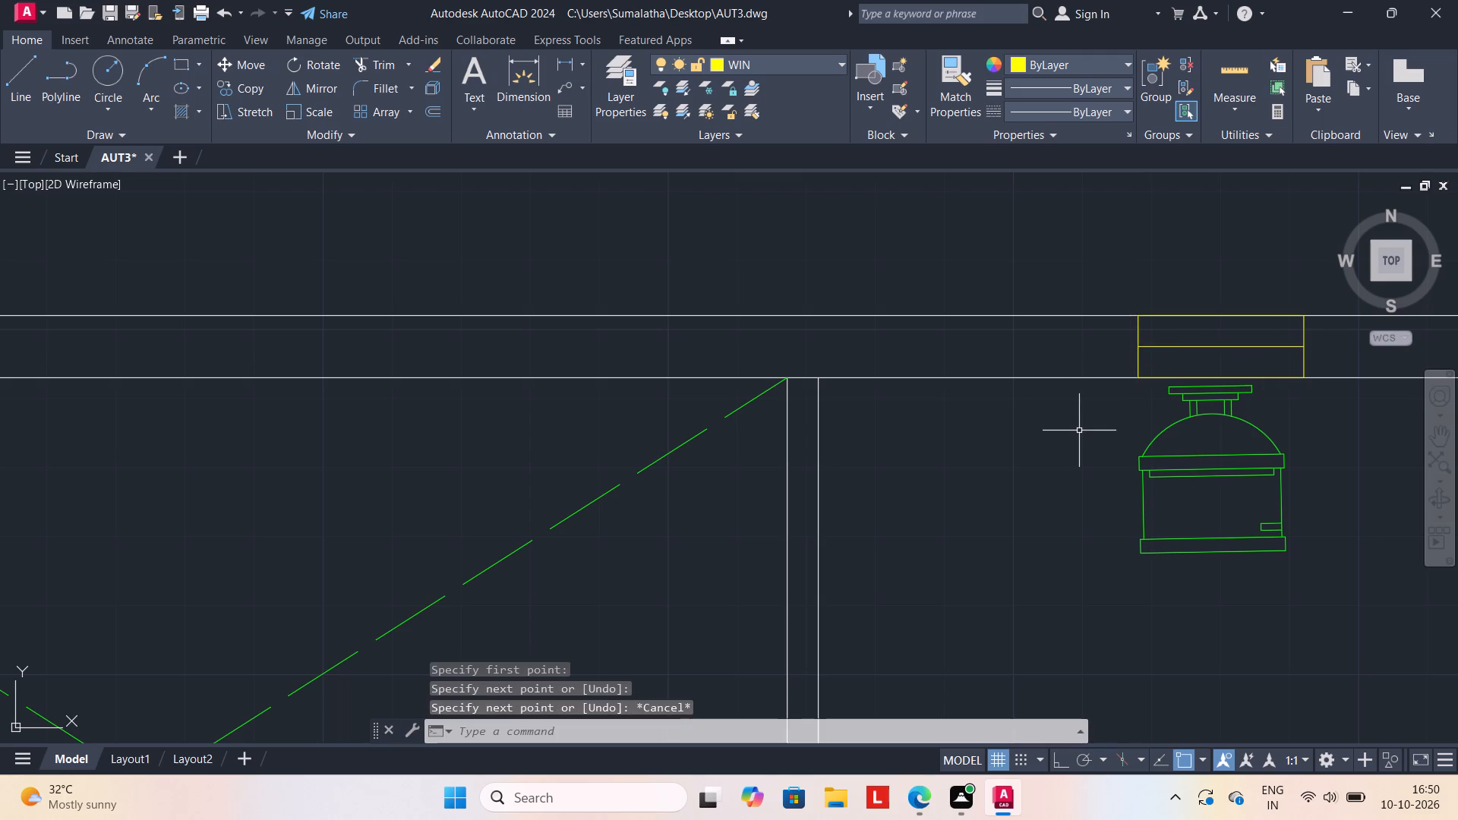
# Extend both south wall lines of the southwest bedroom to the outer face of the house's west wall.
pyautogui.scroll(-5, 1078, 433)
pyautogui.moveTo(1073, 434); pyautogui.dragTo(1078, 330, button='middle')
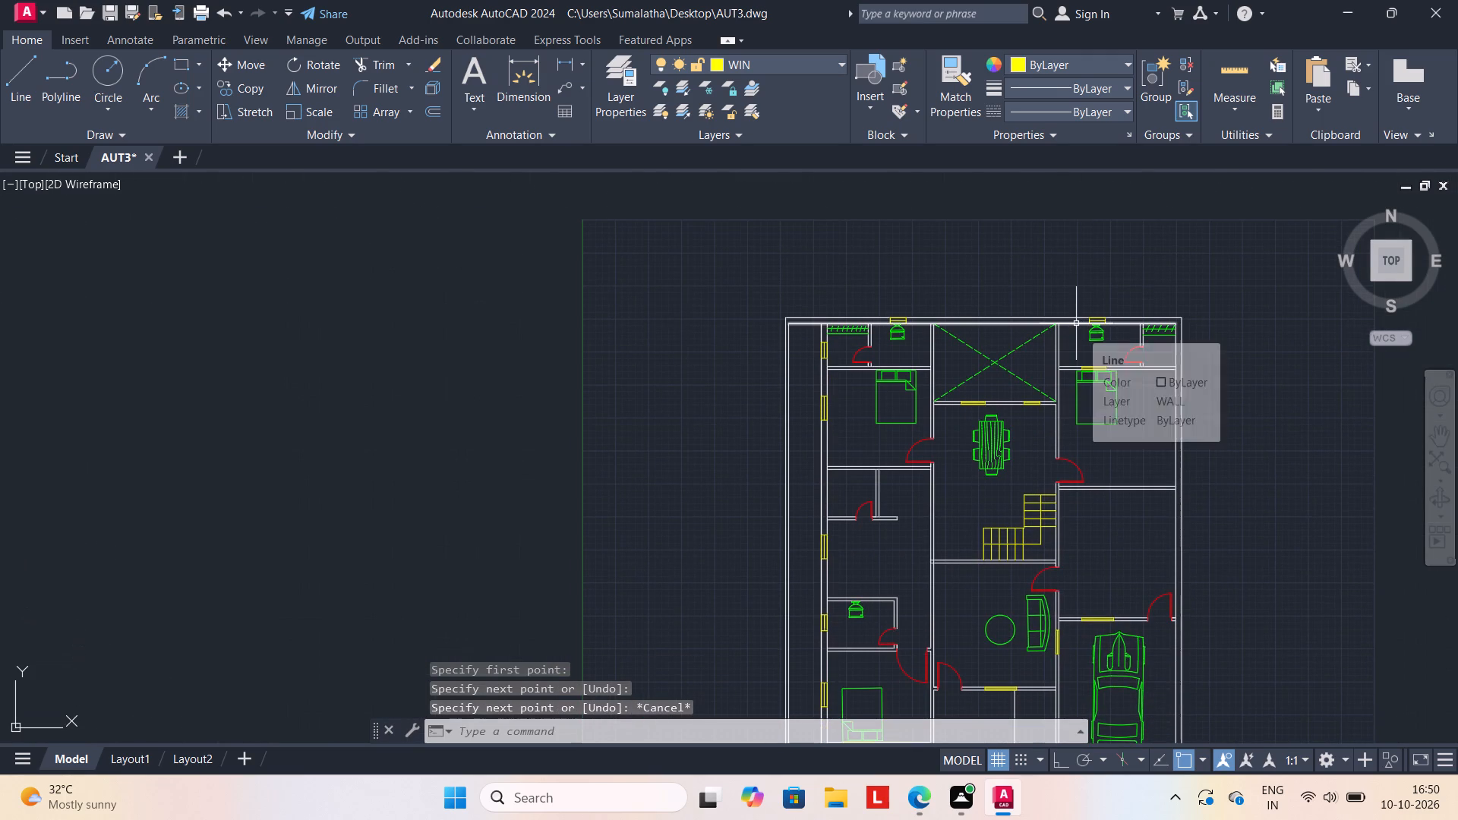
pyautogui.scroll(-1, 1068, 566)
pyautogui.moveTo(1068, 551); pyautogui.dragTo(1075, 508, button='middle')
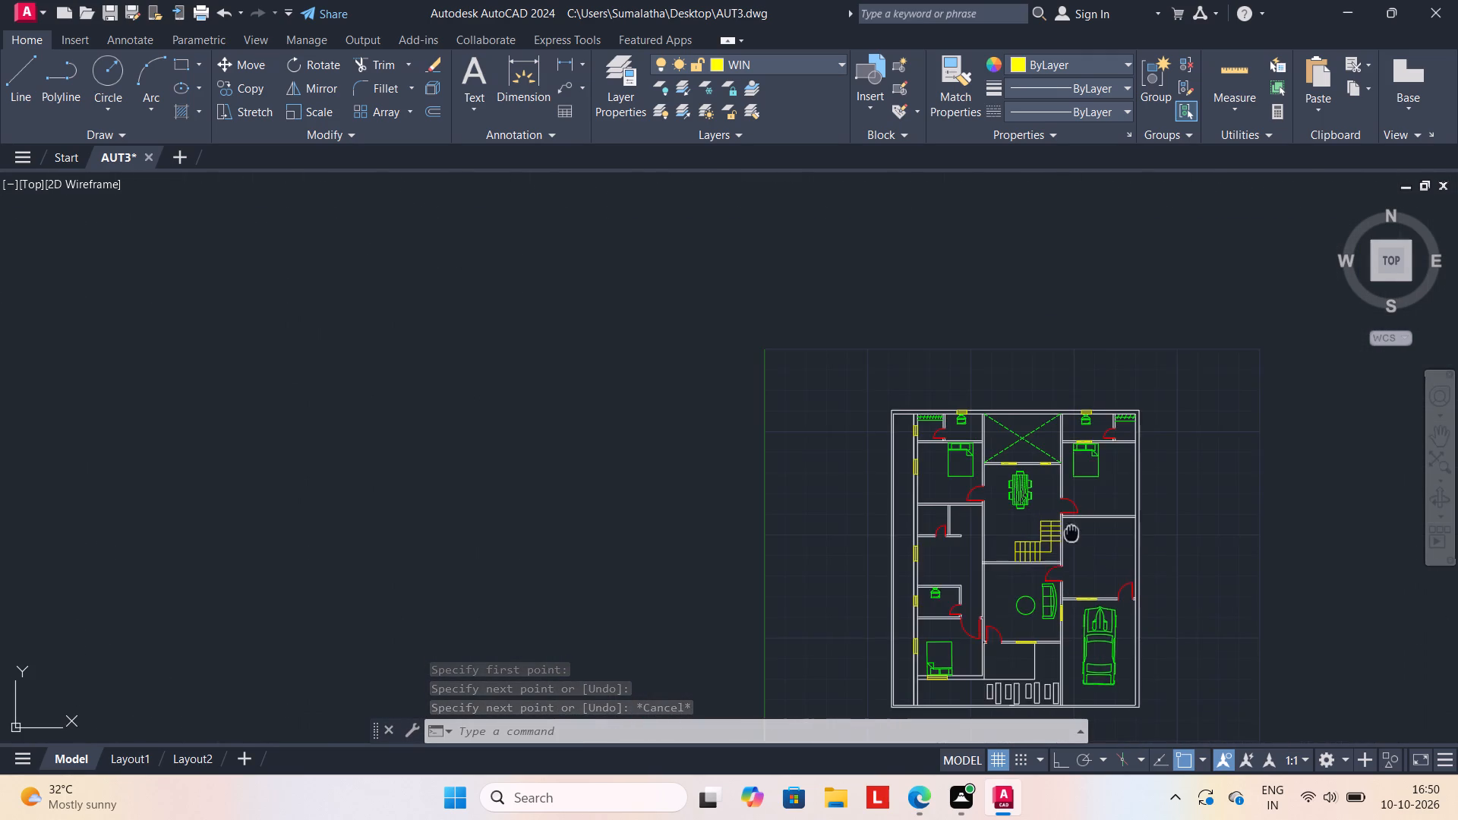
pyautogui.moveTo(1075, 508); pyautogui.dragTo(1067, 392, button='middle')
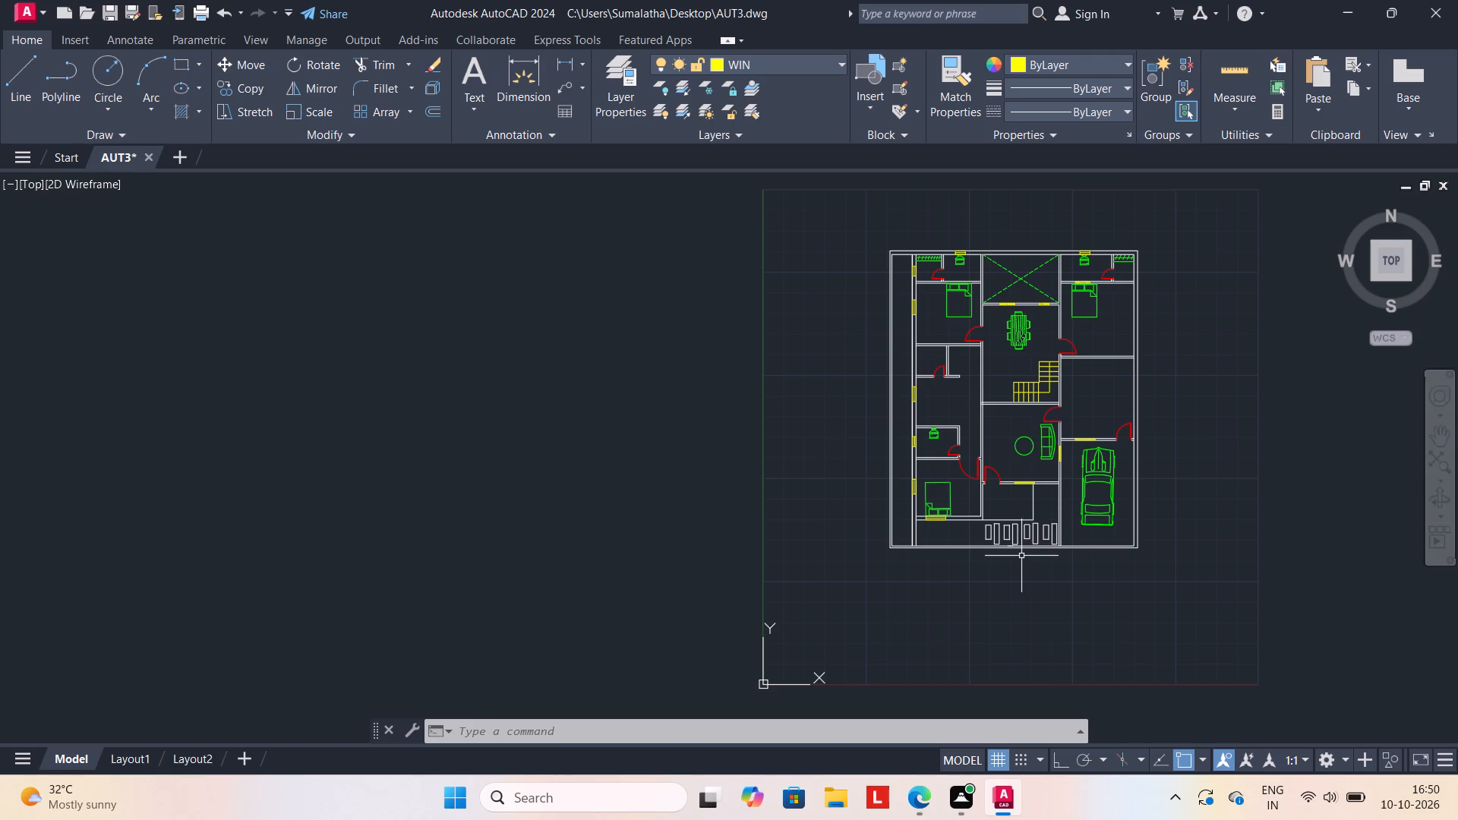
pyautogui.scroll(1, 950, 540)
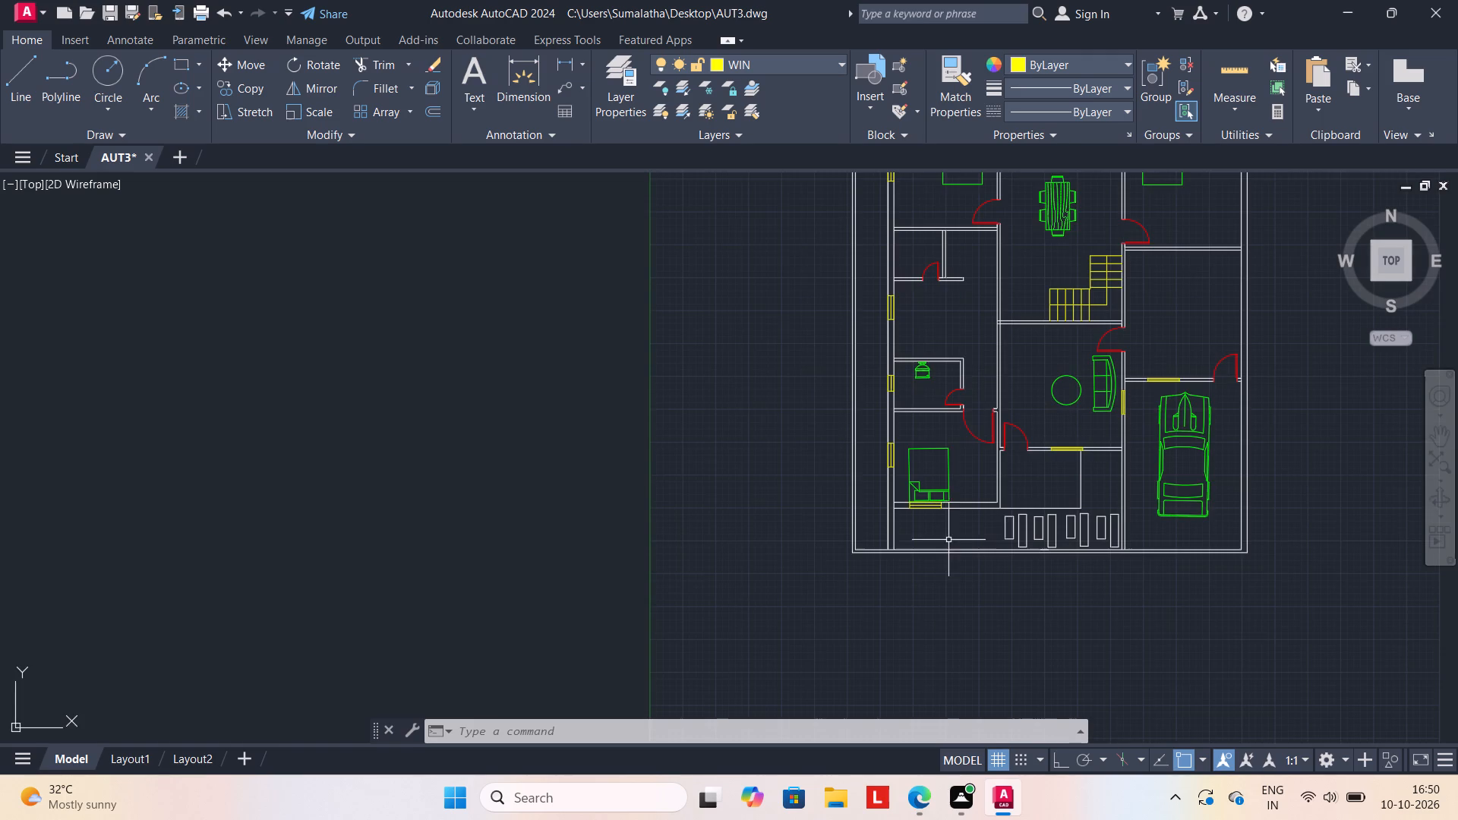
pyautogui.scroll(1, 926, 536)
pyautogui.press('r')
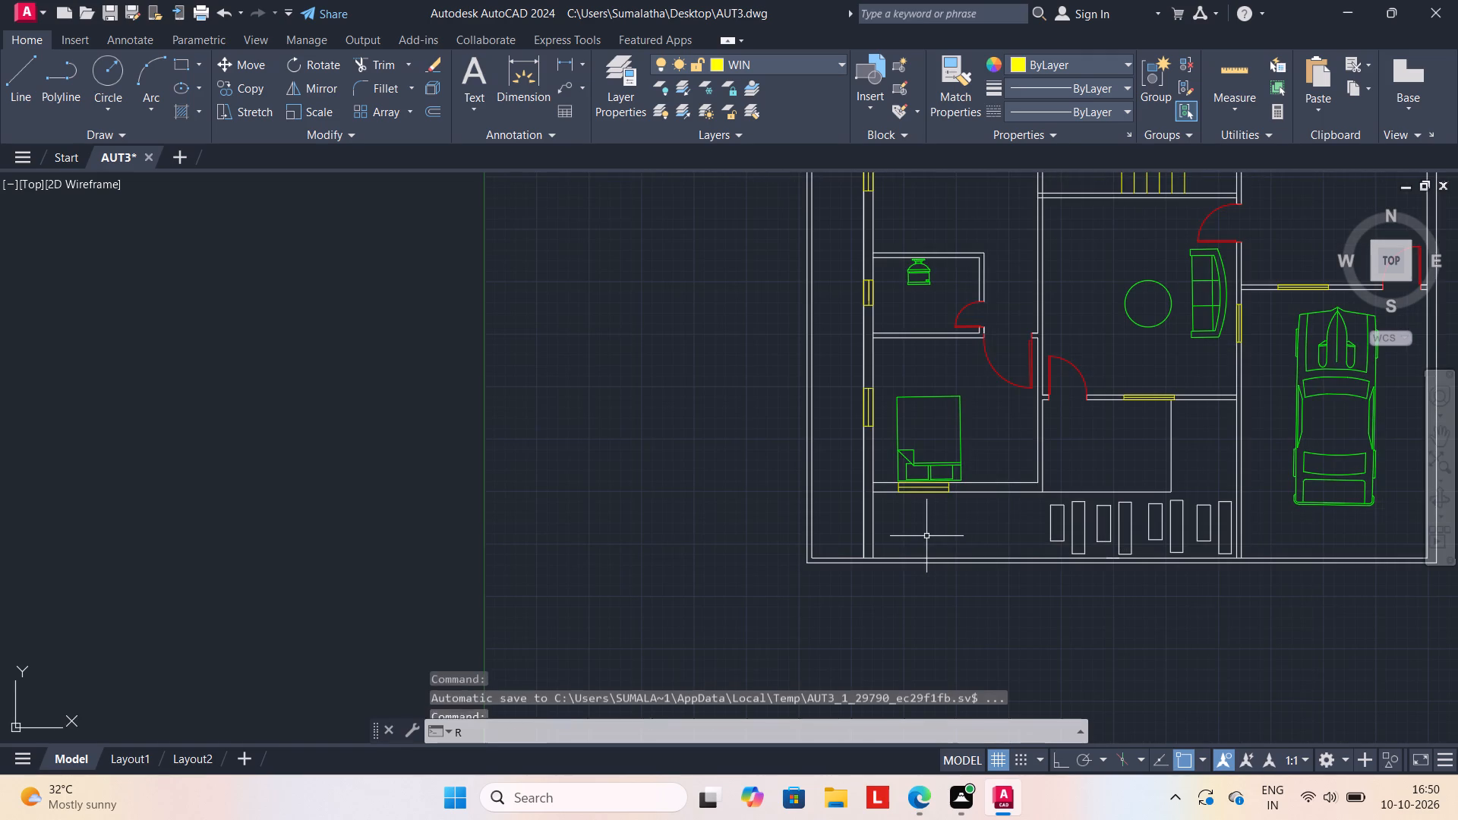
pyautogui.press('Escape')
pyautogui.press('Escape')
pyautogui.write('EX')
pyautogui.press('Return')
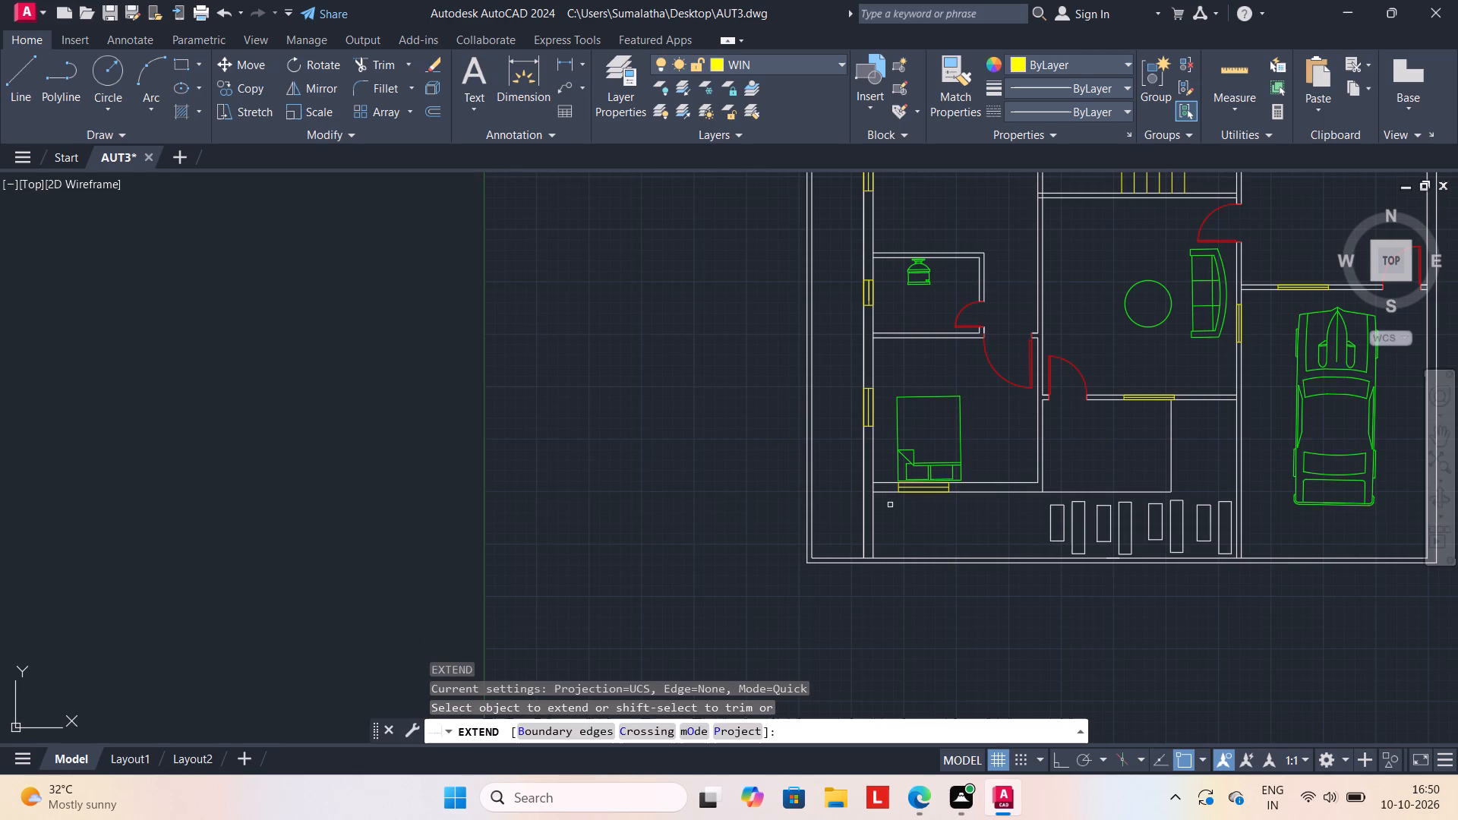
pyautogui.click(885, 493)
pyautogui.click(885, 483)
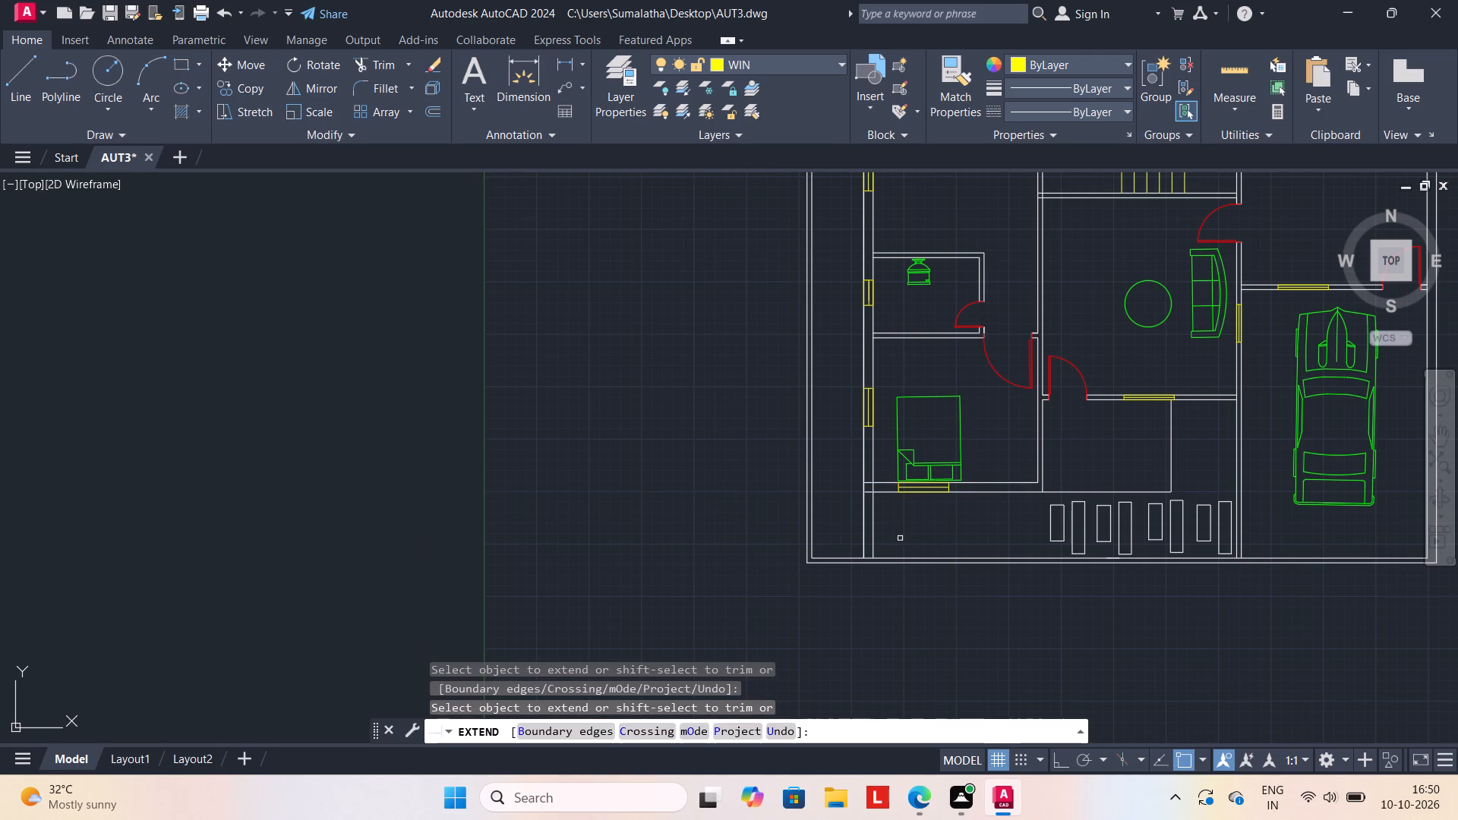
pyautogui.press('Escape')
# Trim the west wall lines south of the southwest bedroom and the overlapping line ends inside its southwest wall corner.
pyautogui.write('TR')
pyautogui.press('Return')
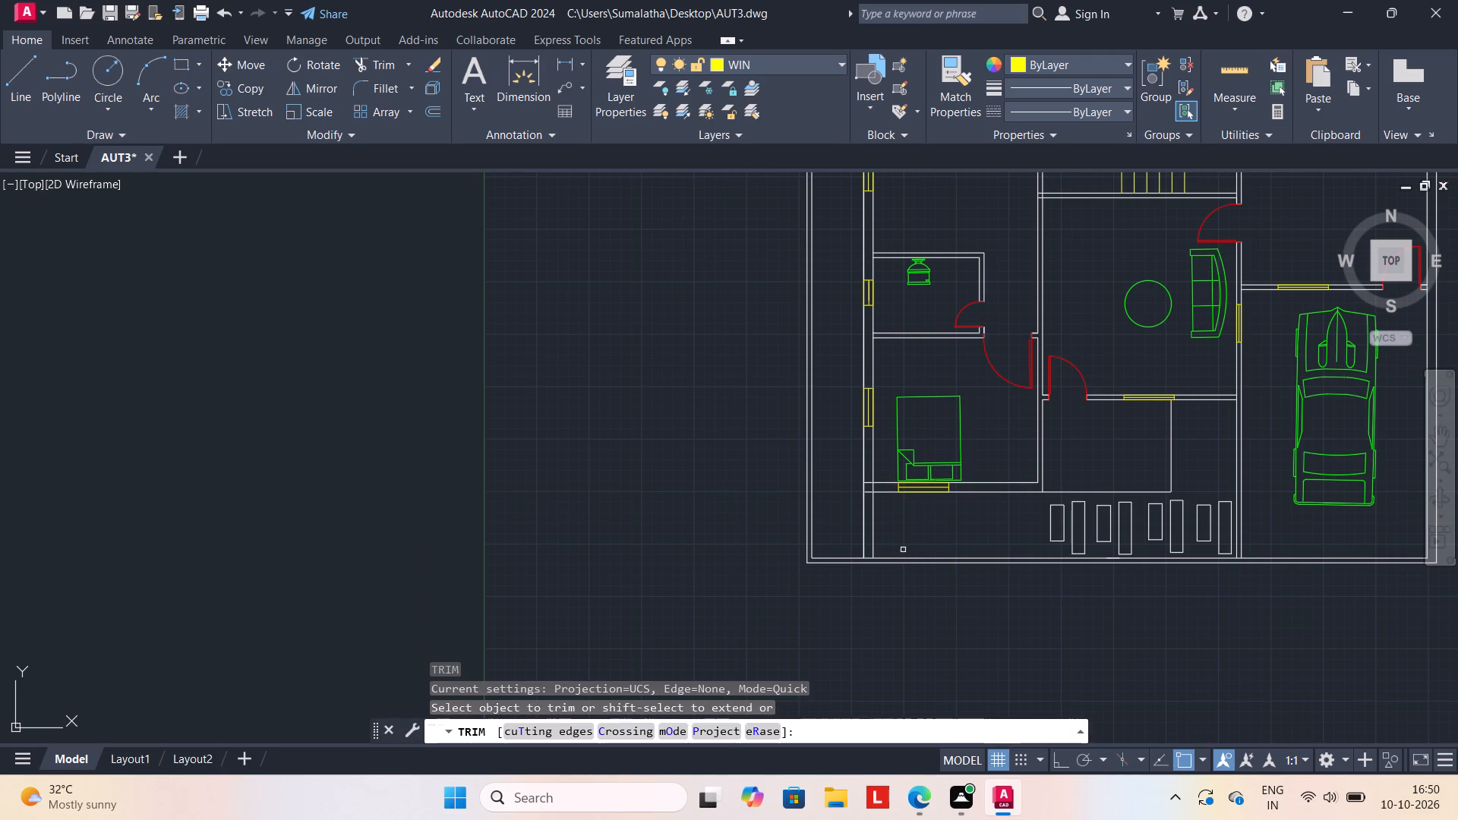
pyautogui.moveTo(907, 536); pyautogui.dragTo(845, 531)
pyautogui.scroll(2, 869, 492)
pyautogui.moveTo(869, 451); pyautogui.dragTo(869, 455)
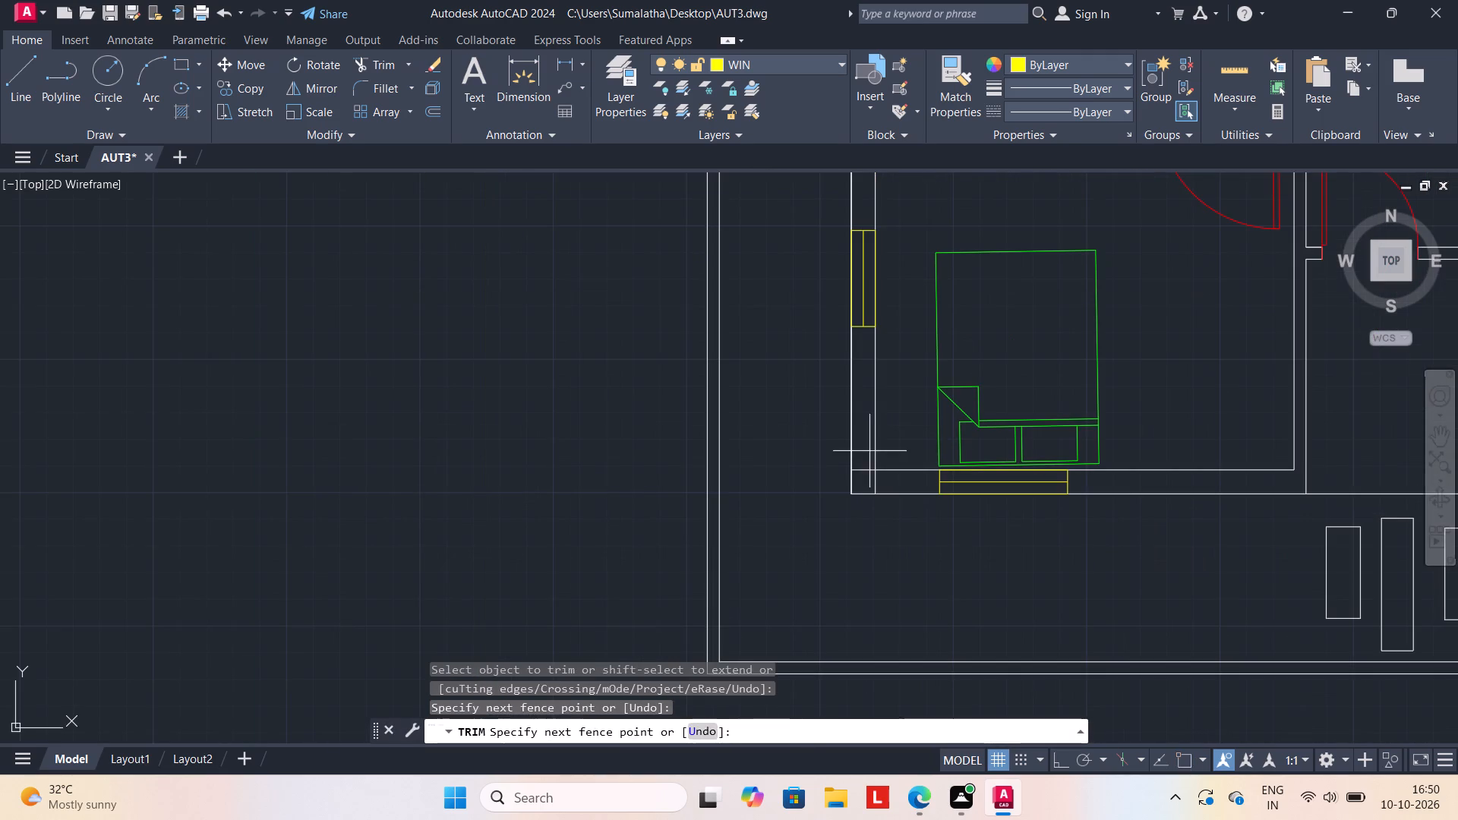
pyautogui.moveTo(869, 455); pyautogui.dragTo(869, 475)
pyautogui.moveTo(869, 481); pyautogui.dragTo(884, 485)
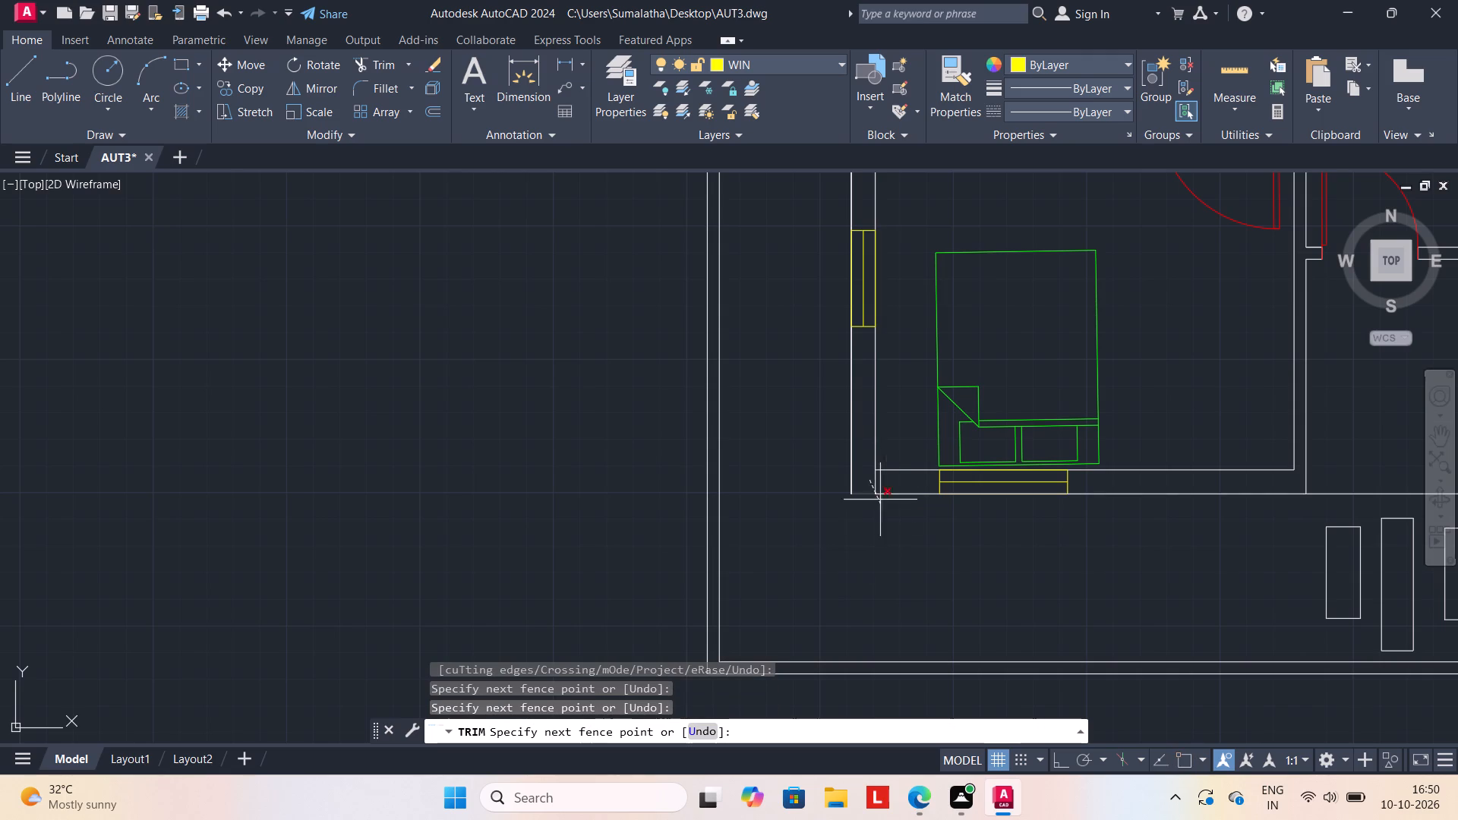
pyautogui.click(882, 478)
pyautogui.scroll(-2, 904, 547)
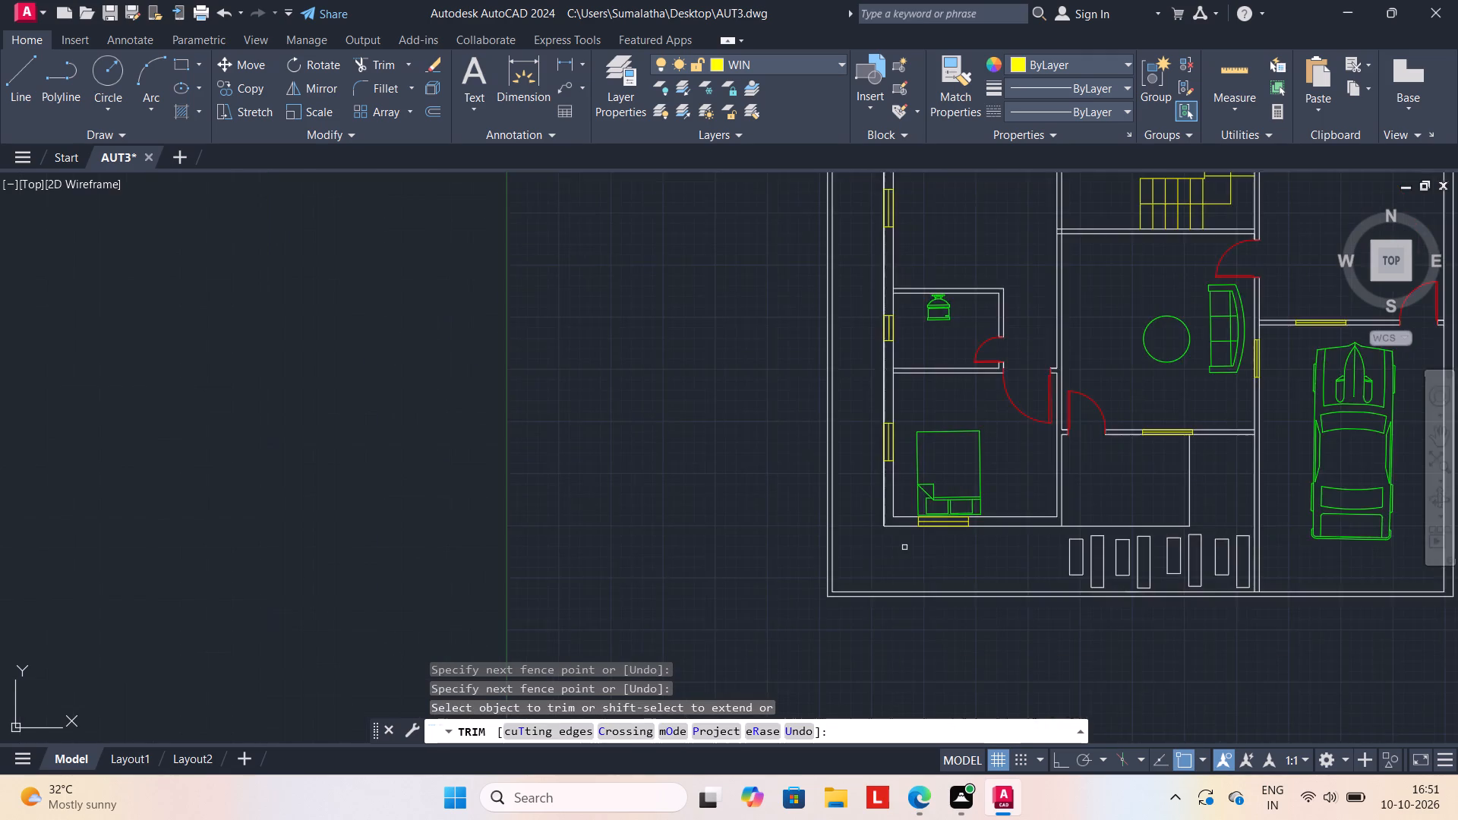
pyautogui.scroll(-2, 904, 549)
pyautogui.moveTo(895, 549); pyautogui.dragTo(840, 556, button='middle')
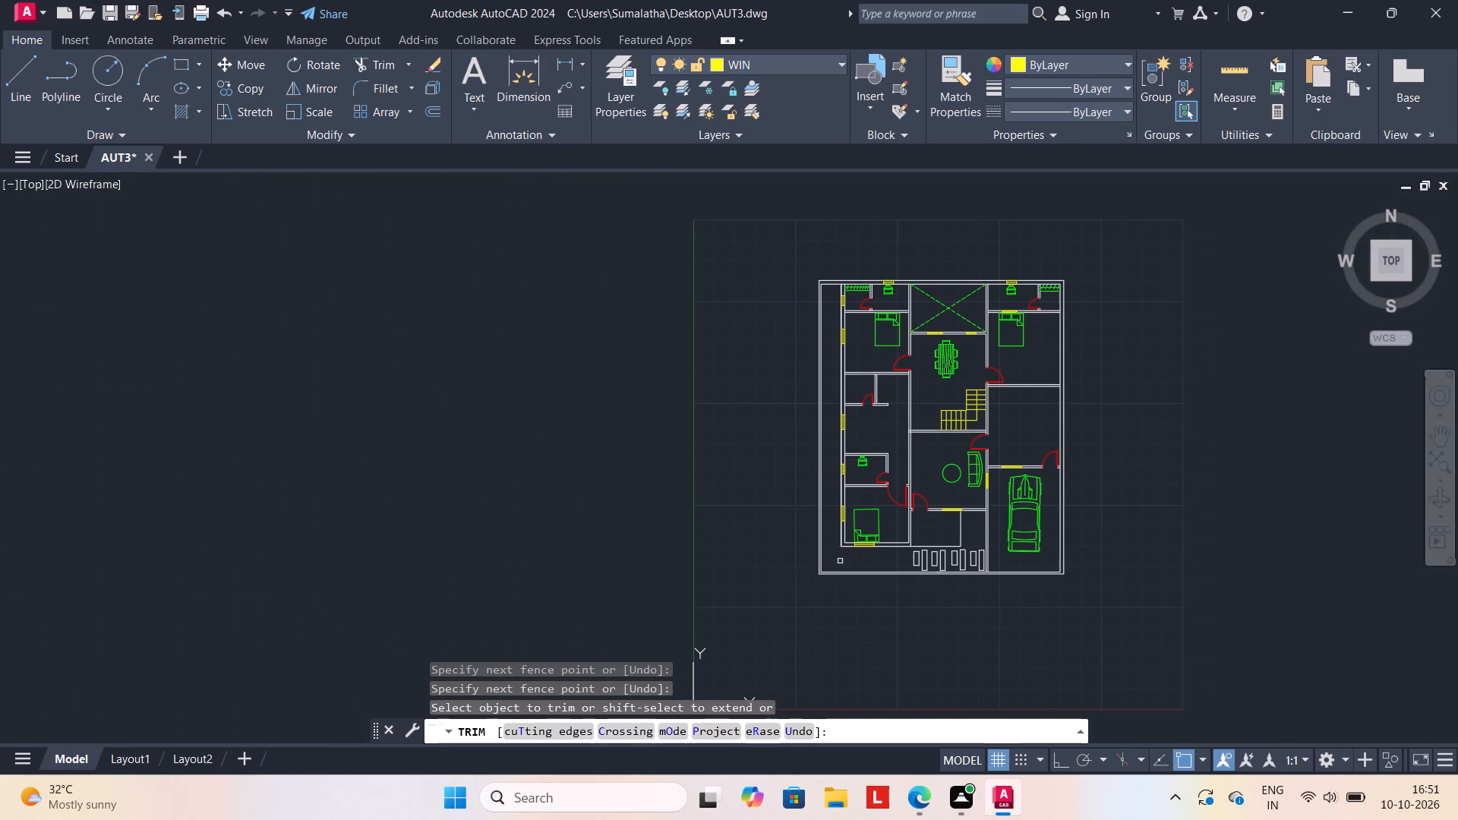
pyautogui.press('Escape')
pyautogui.press('Escape')
pyautogui.press('Escape')
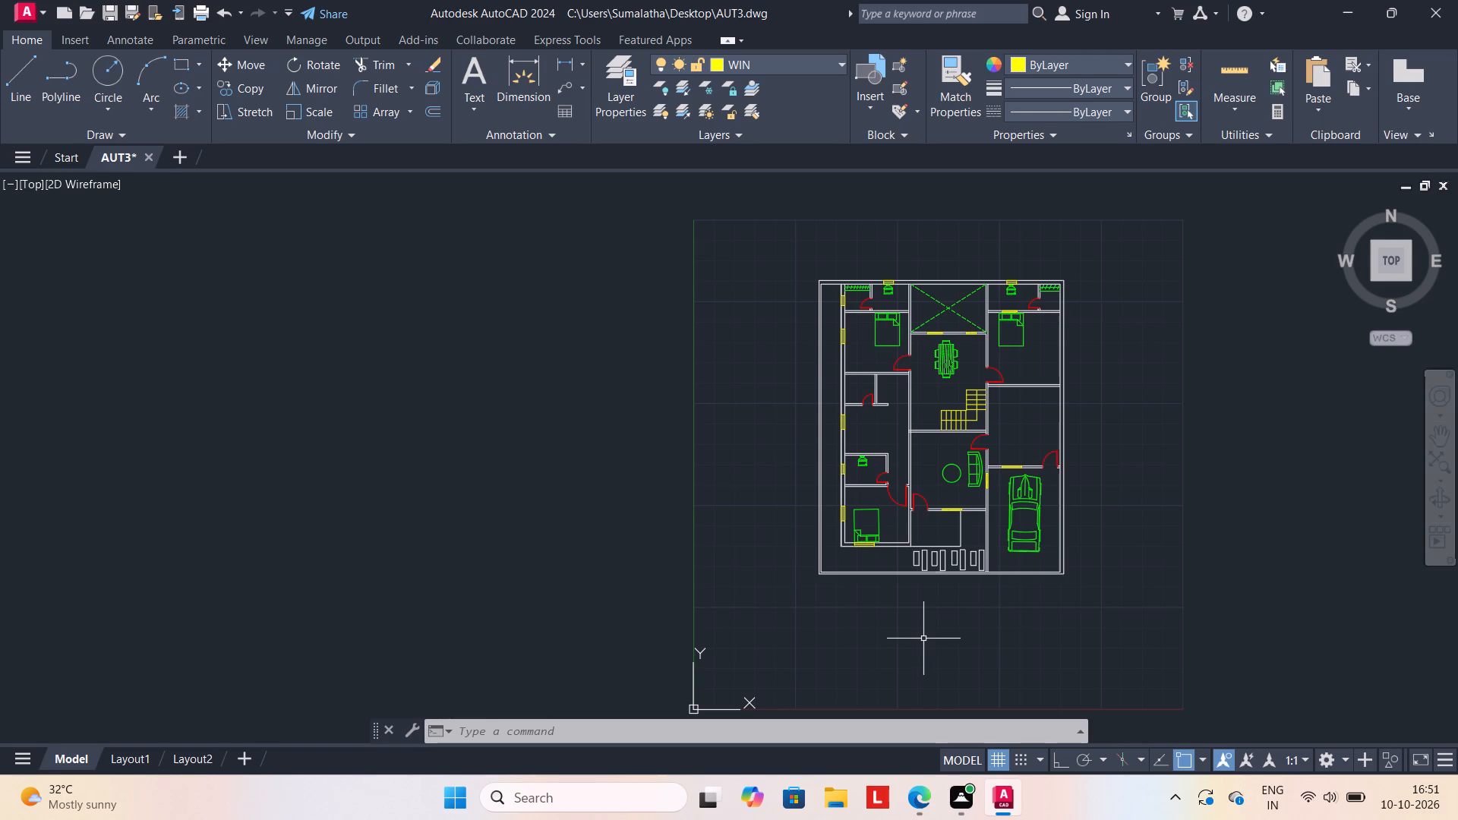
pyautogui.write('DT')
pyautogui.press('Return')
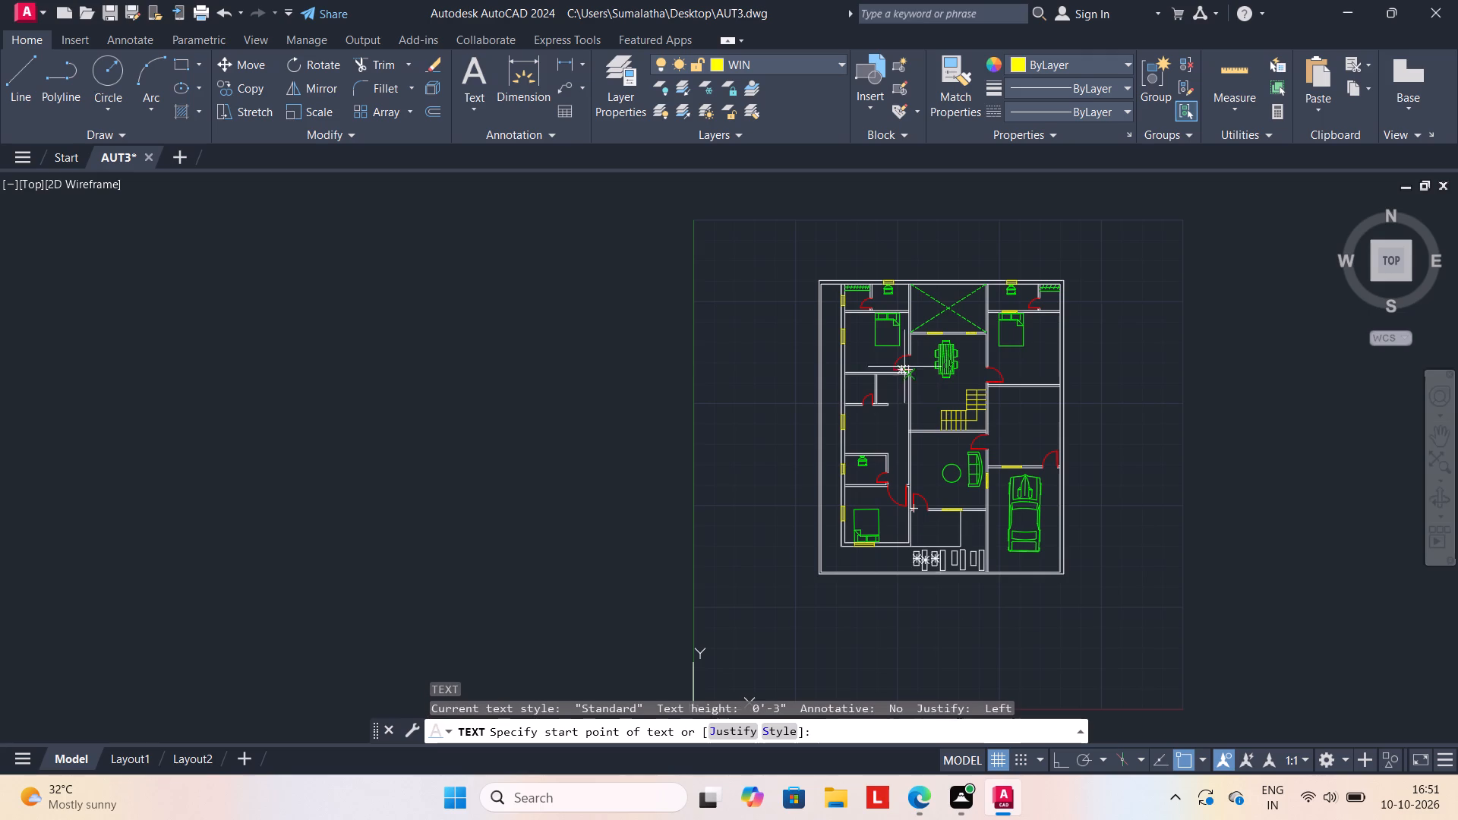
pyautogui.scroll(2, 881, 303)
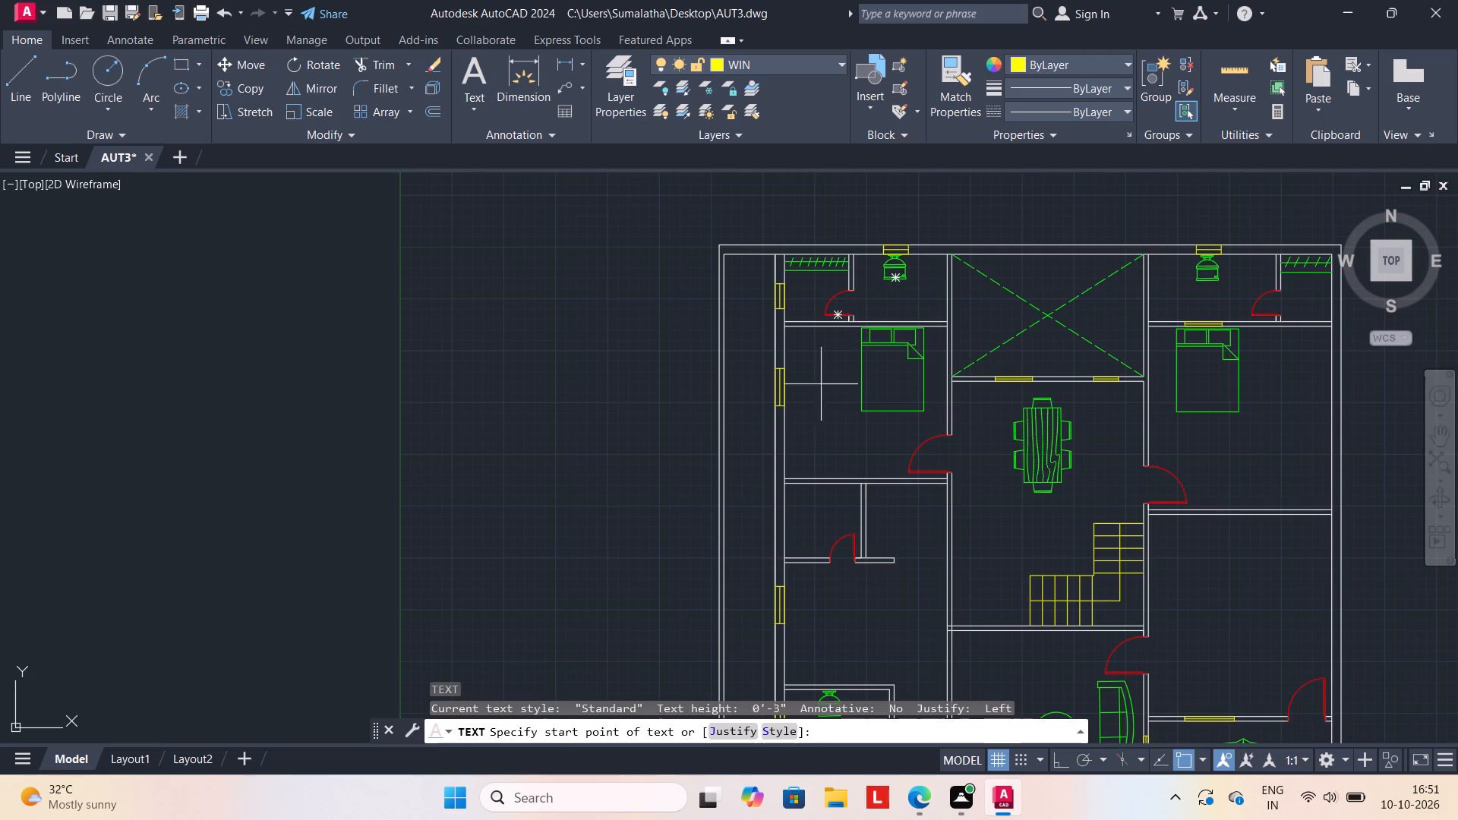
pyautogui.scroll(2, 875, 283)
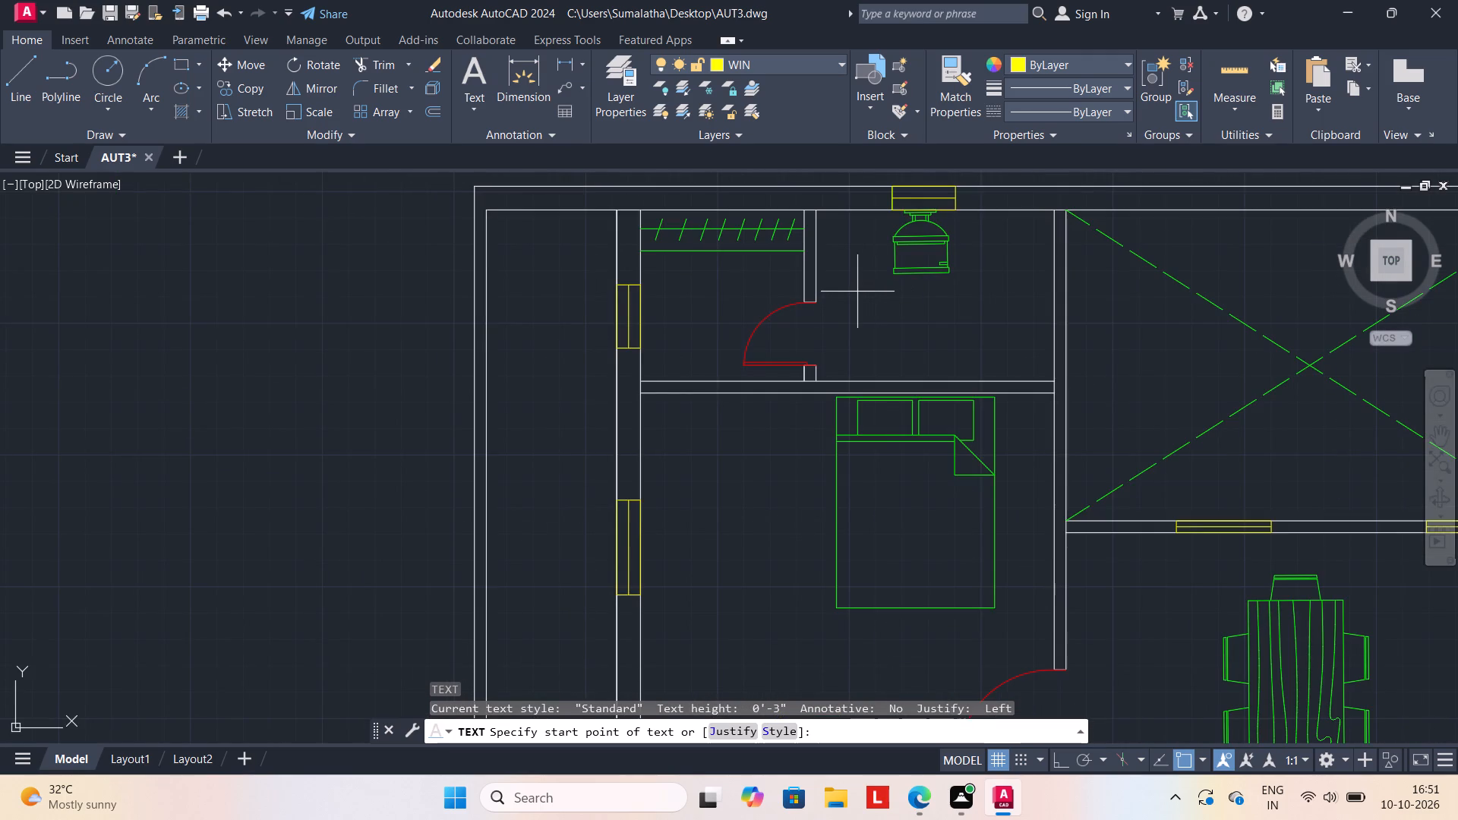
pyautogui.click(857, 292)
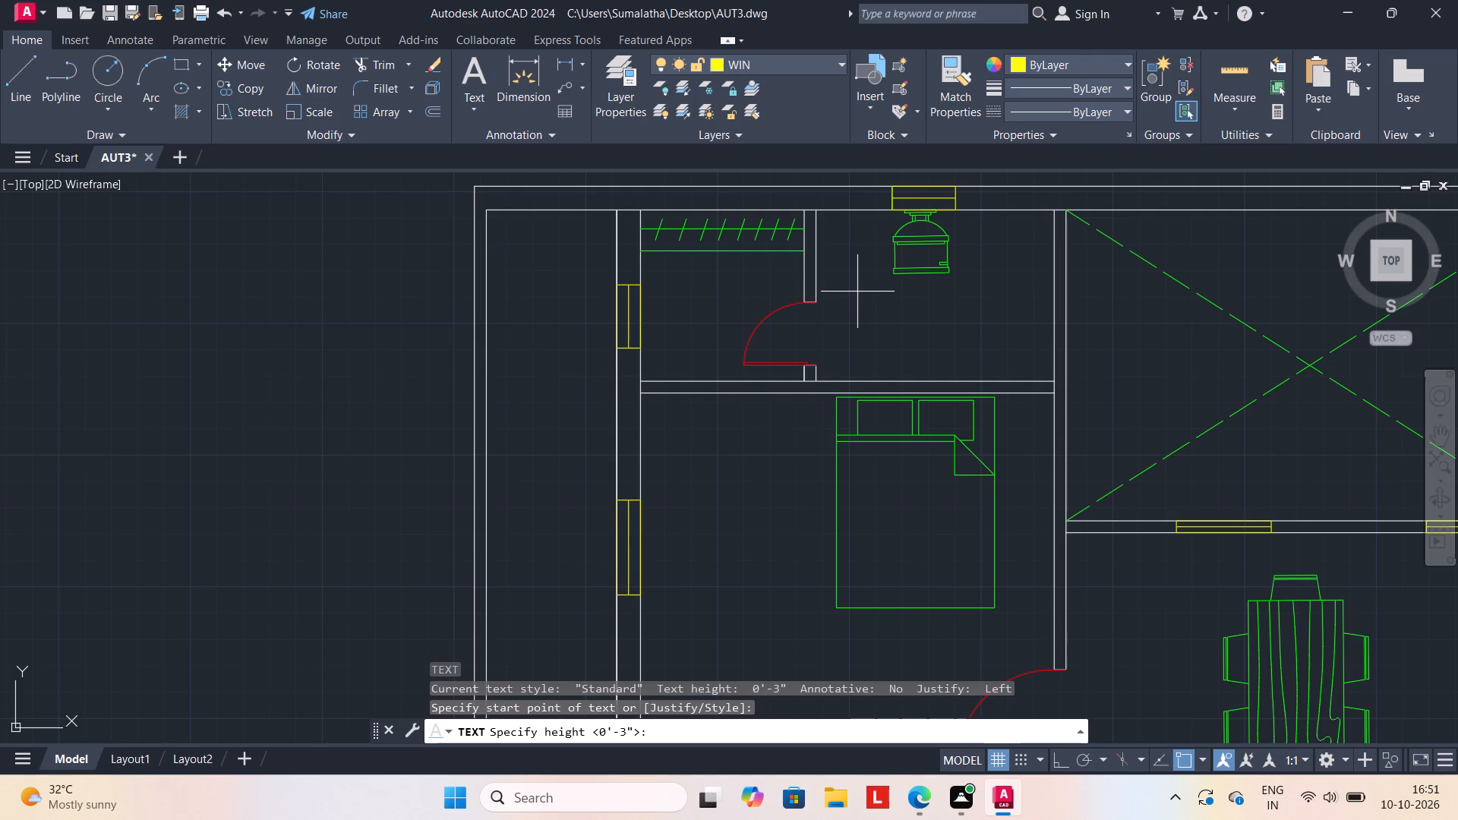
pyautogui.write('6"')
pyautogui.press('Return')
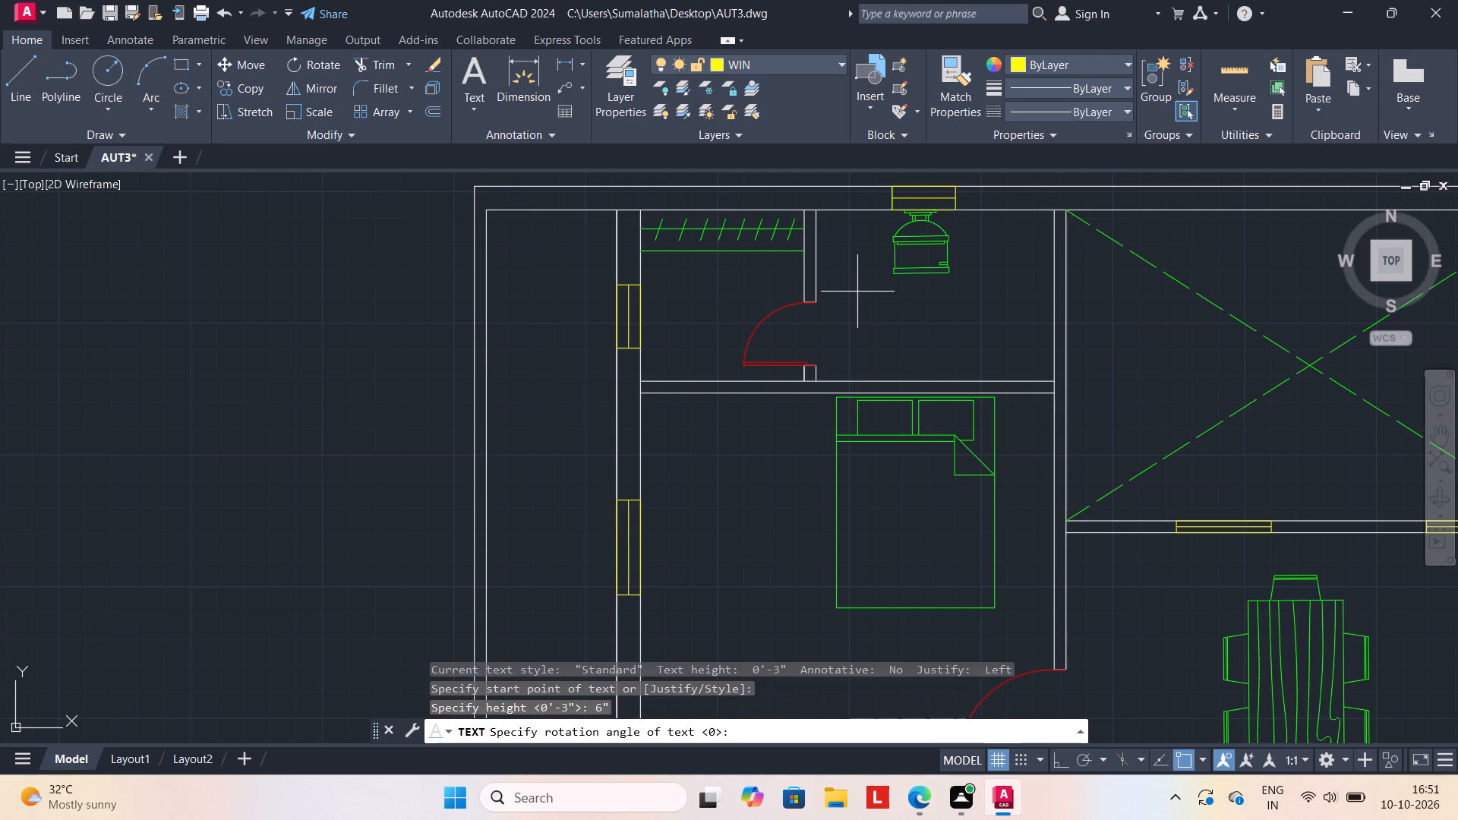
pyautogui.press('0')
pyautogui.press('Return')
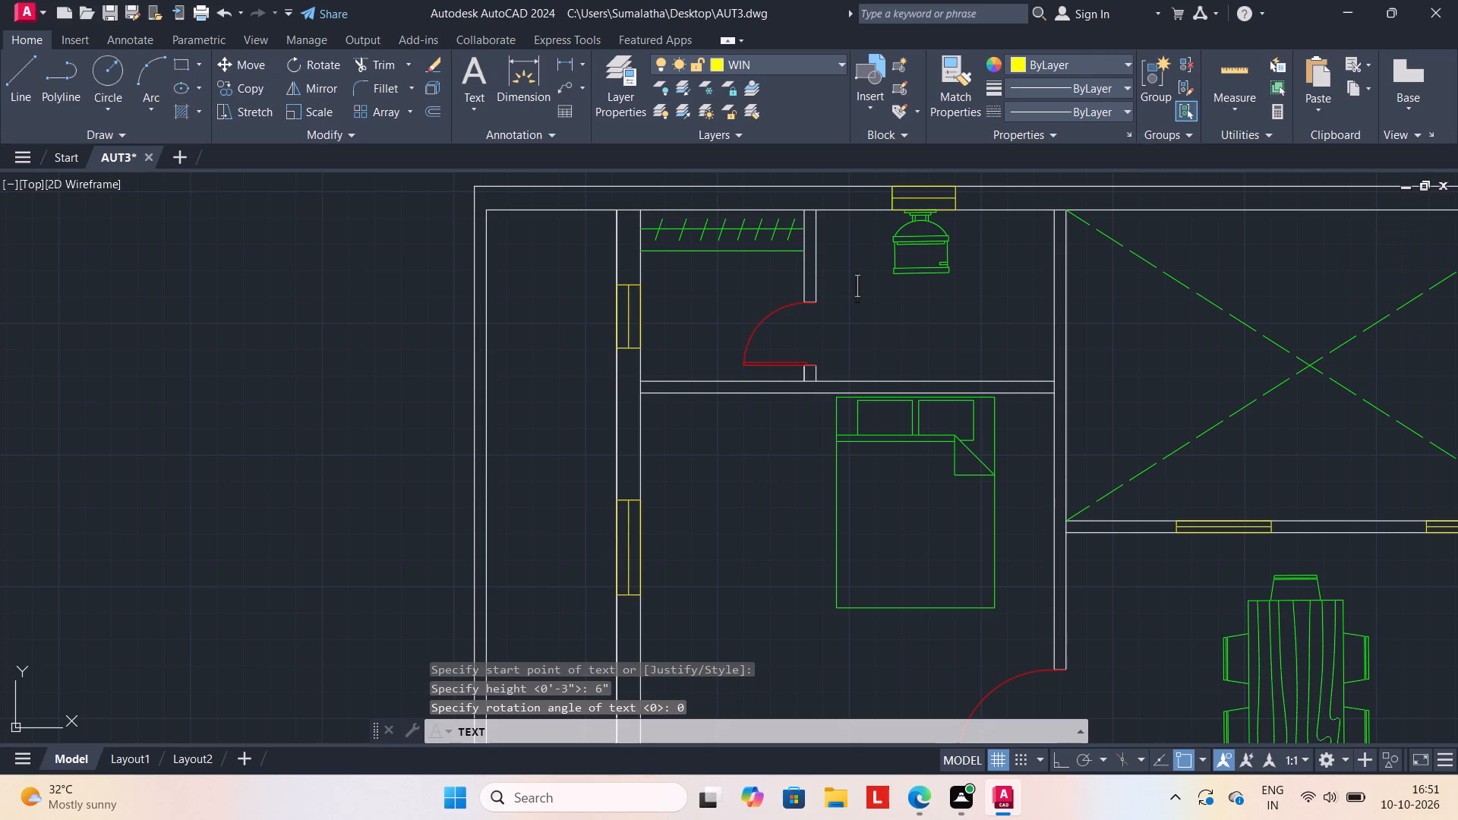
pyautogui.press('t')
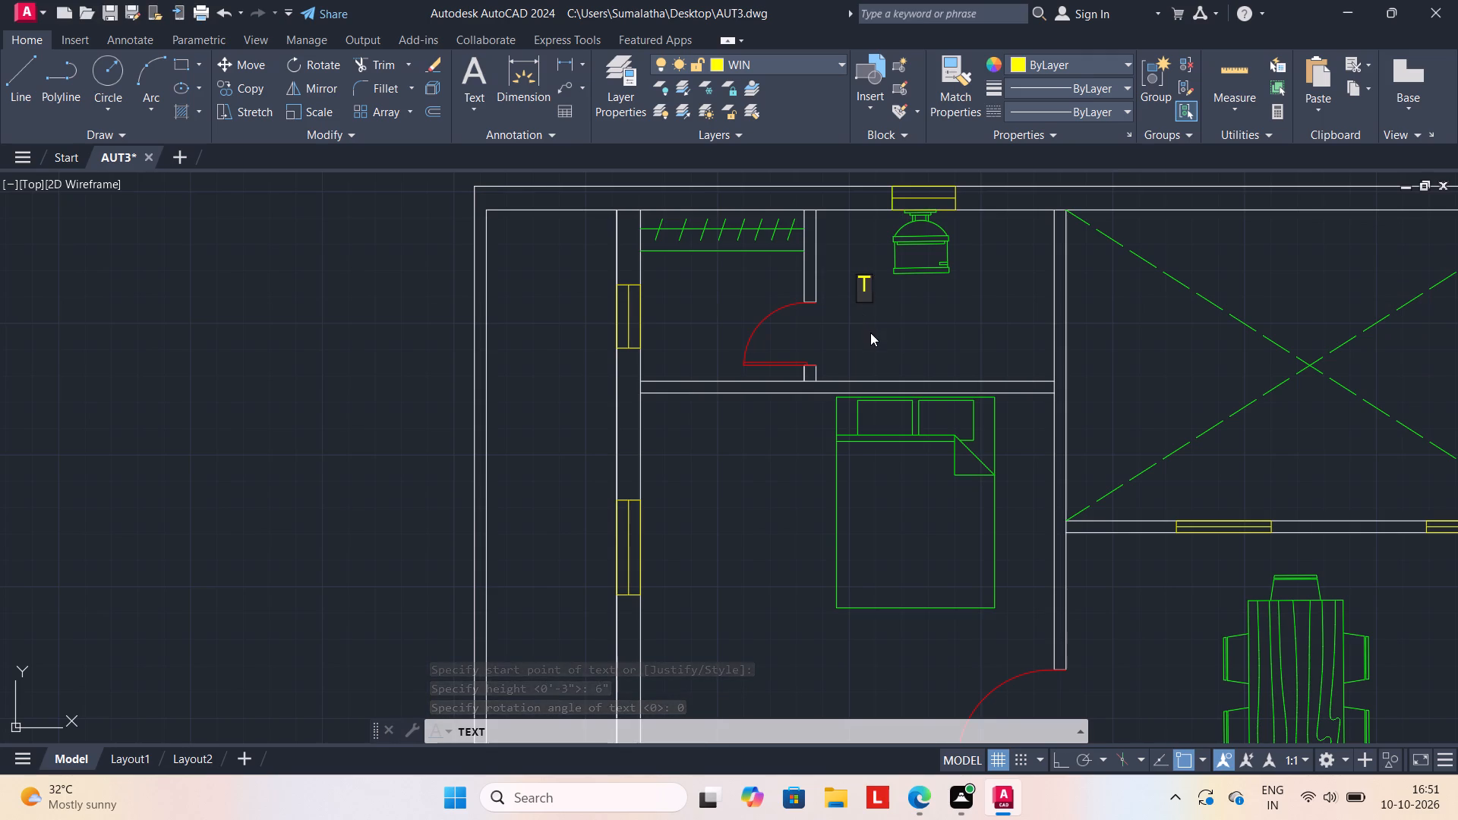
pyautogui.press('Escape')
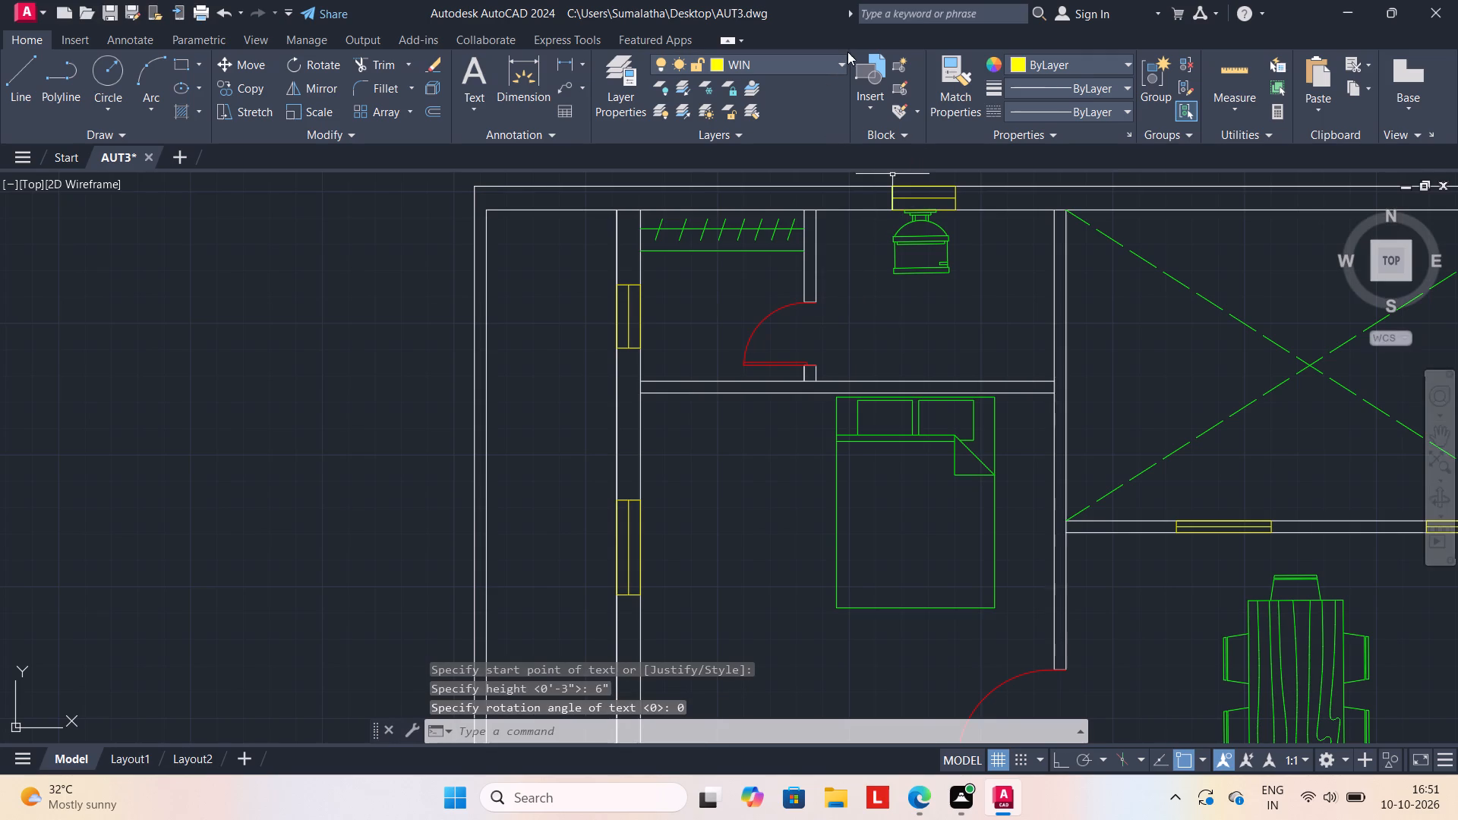
# On the TEXT layer, add the single-line label TOILET, 8" high and unrotated, in the northwest bathroom below the toilet.
pyautogui.click(837, 58)
pyautogui.click(740, 220)
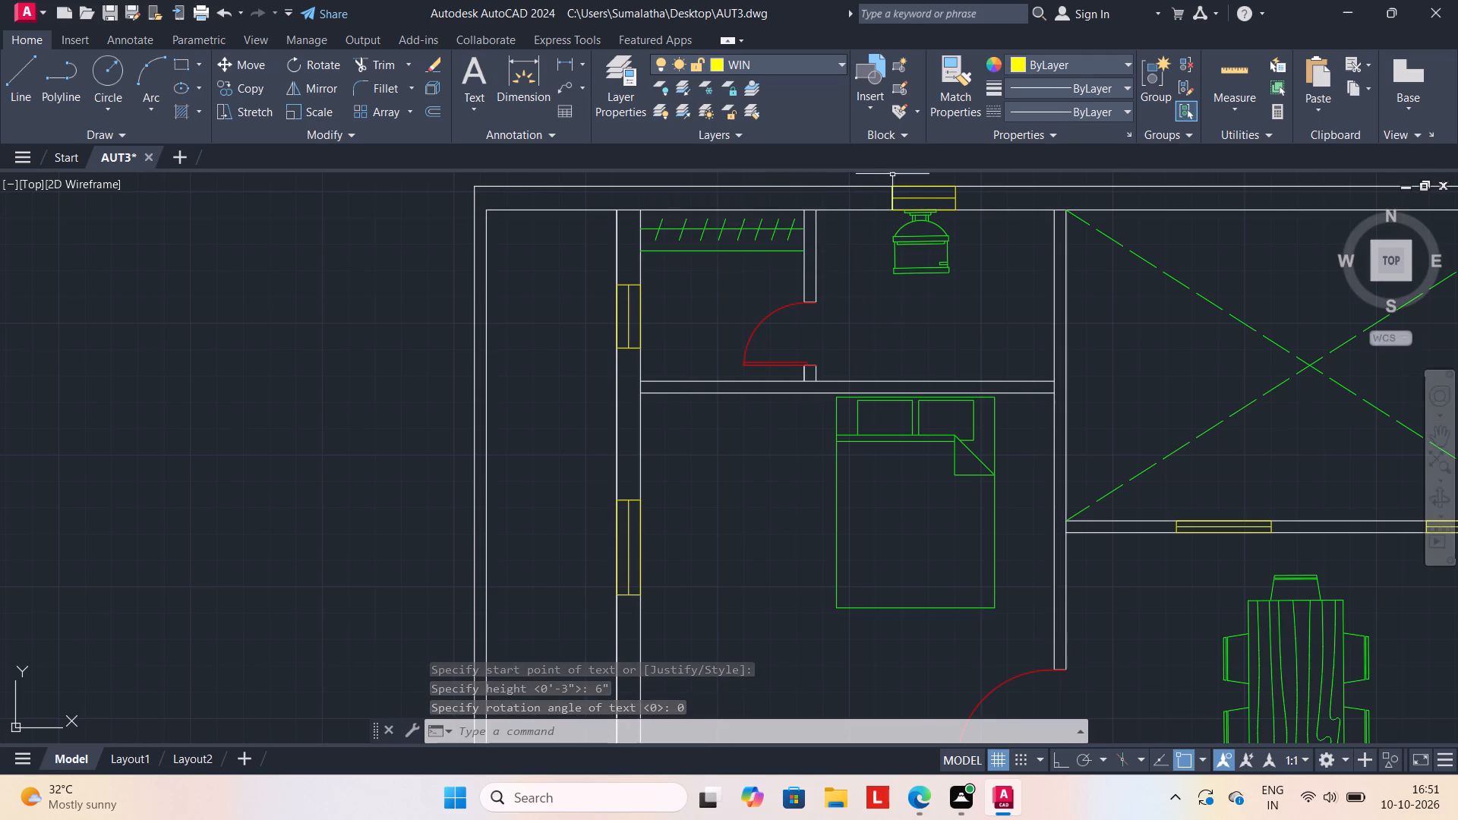
pyautogui.write('DT')
pyautogui.press('Return')
pyautogui.click(857, 292)
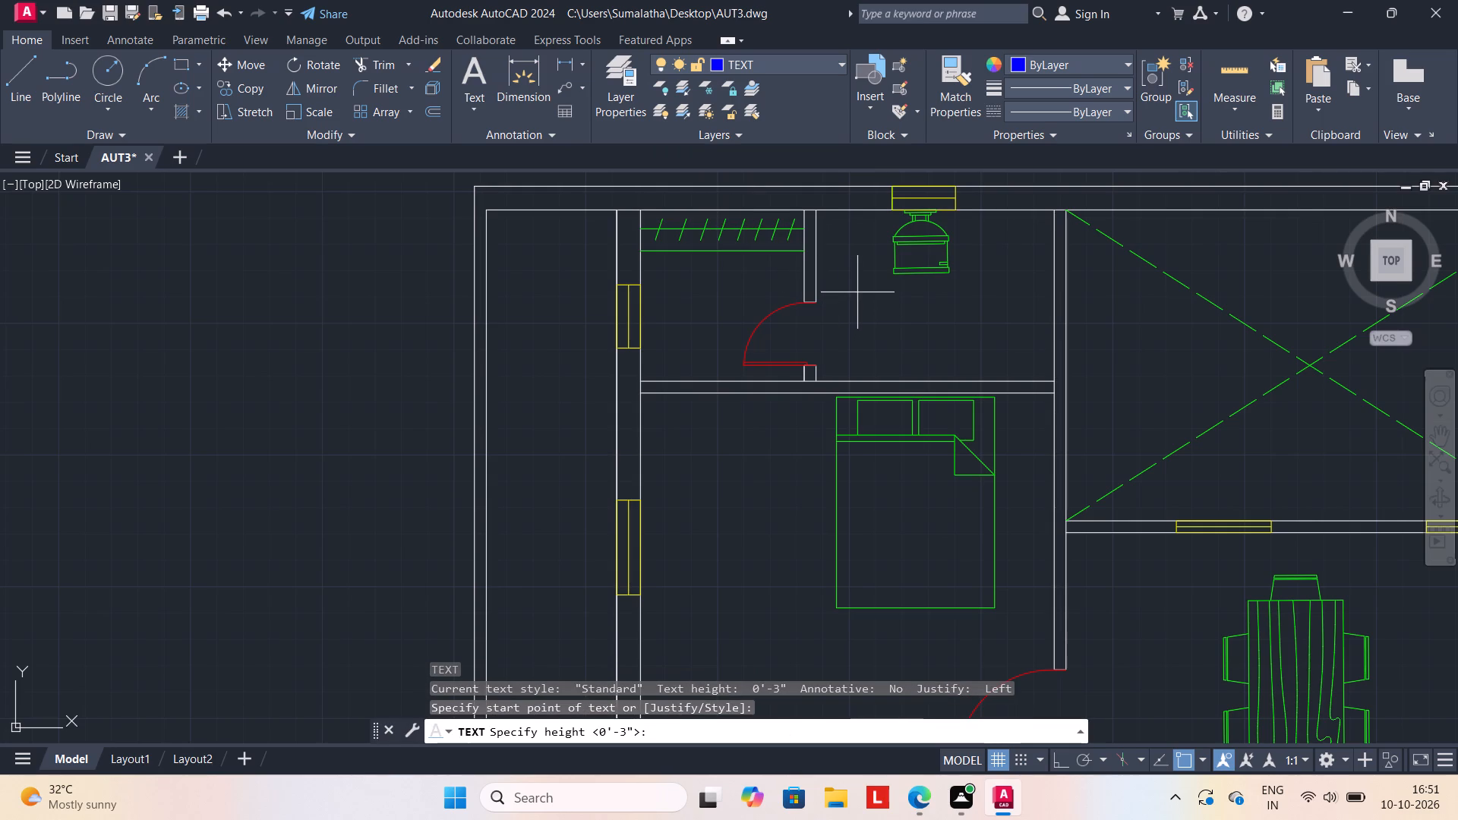
pyautogui.write('8"')
pyautogui.press('Return')
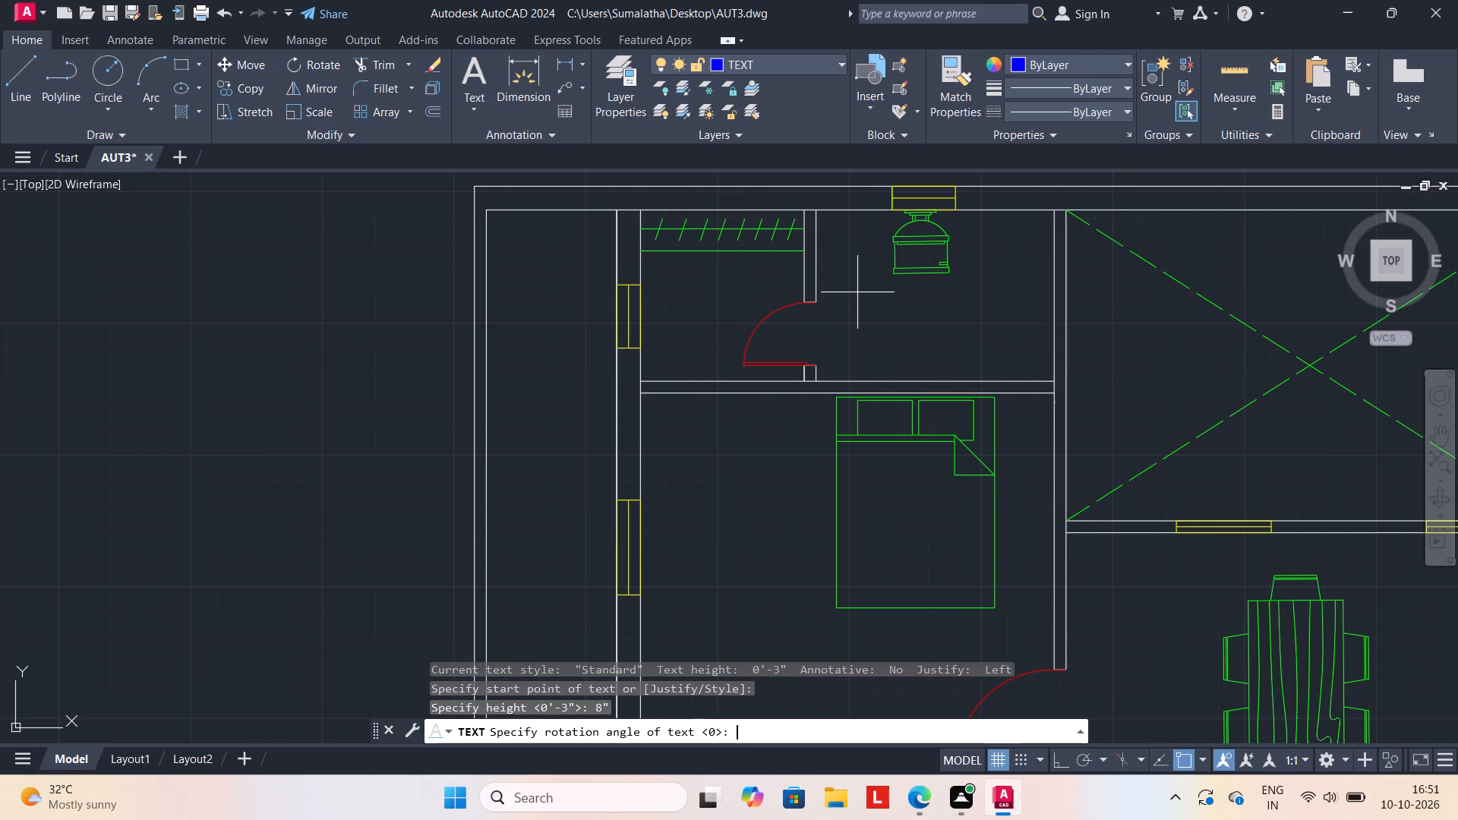
pyautogui.press('Return')
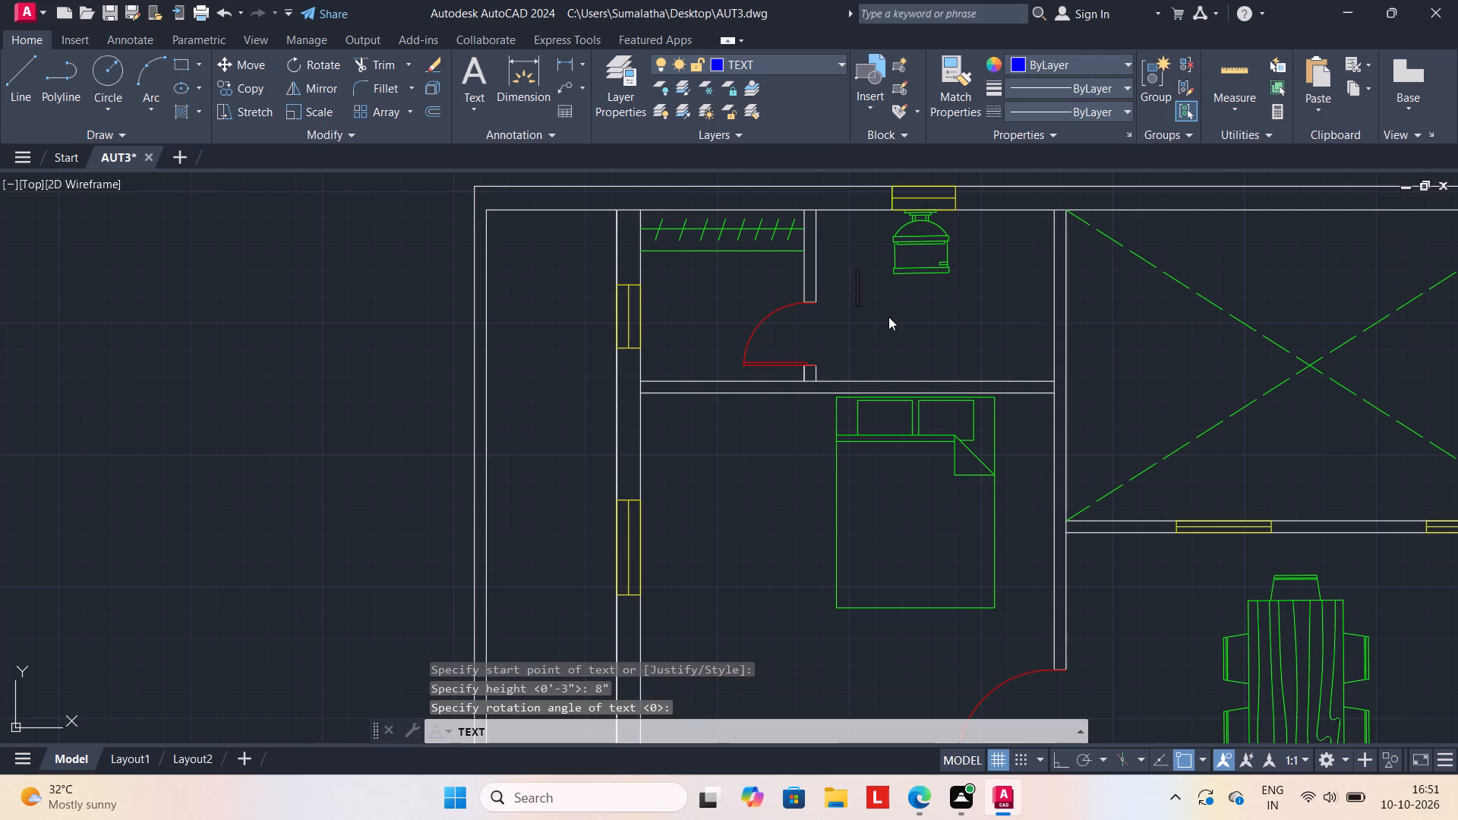
pyautogui.write('TOILET')
pyautogui.press('Return')
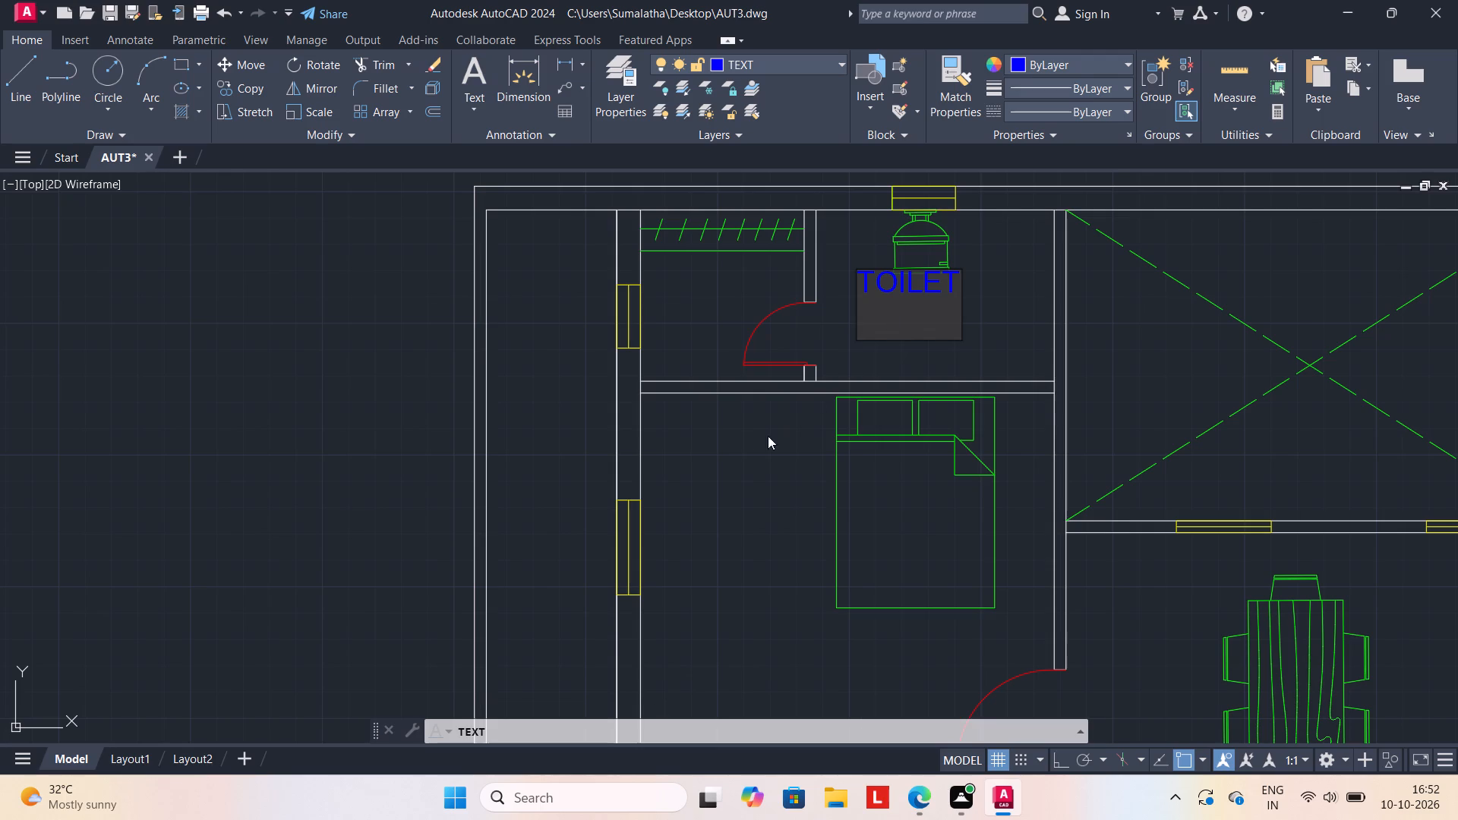
# Label the northwest bedroom BED ROOM with 13'1"X9'10" on a second line, starting between the west window and the bed.
pyautogui.click(696, 517)
pyautogui.write('BED ROOM')
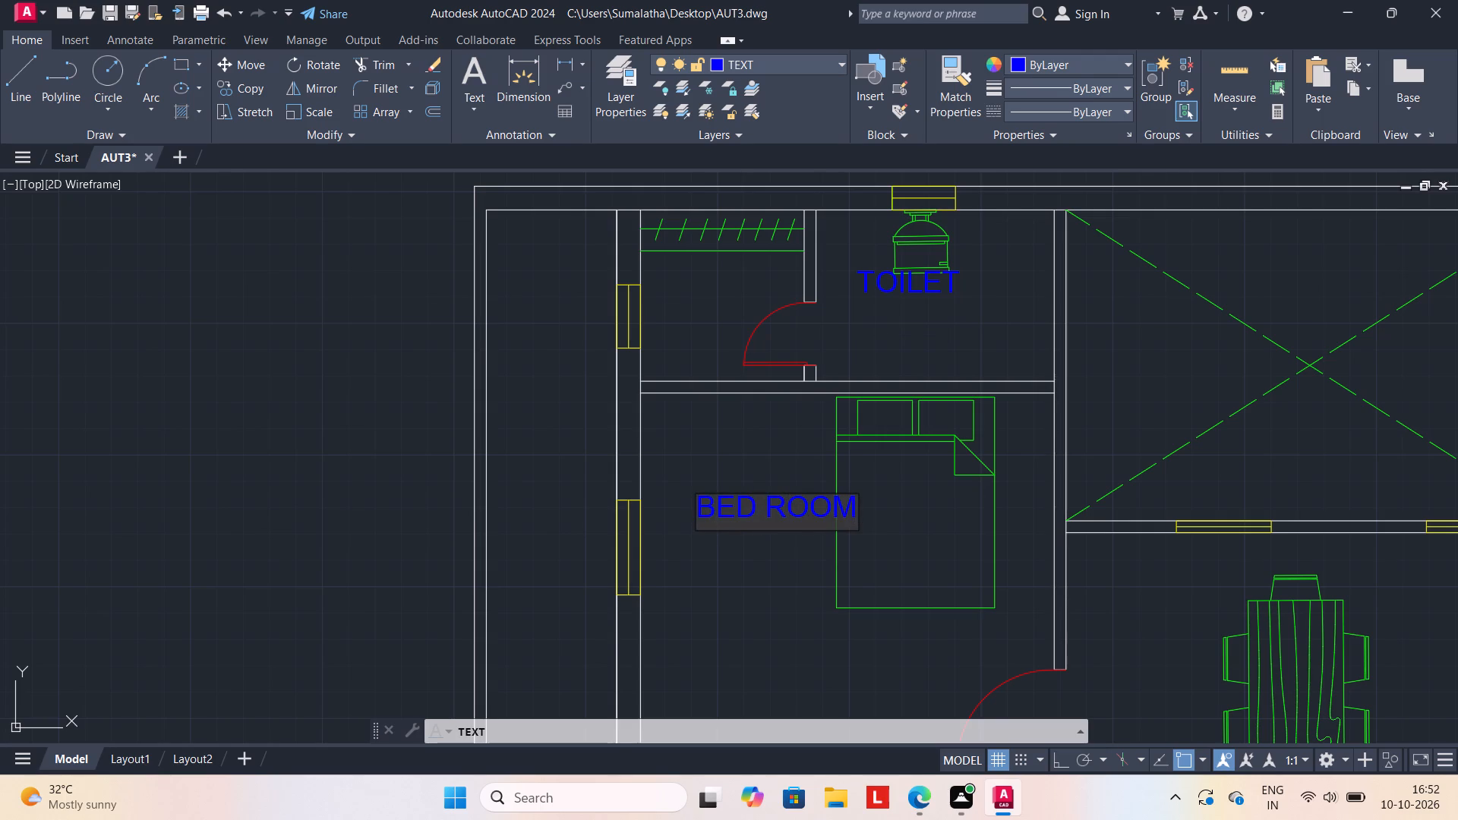
pyautogui.press('Return')
pyautogui.write("13'")
pyautogui.press('x')
pyautogui.press('BackSpace')
pyautogui.write('1"X')
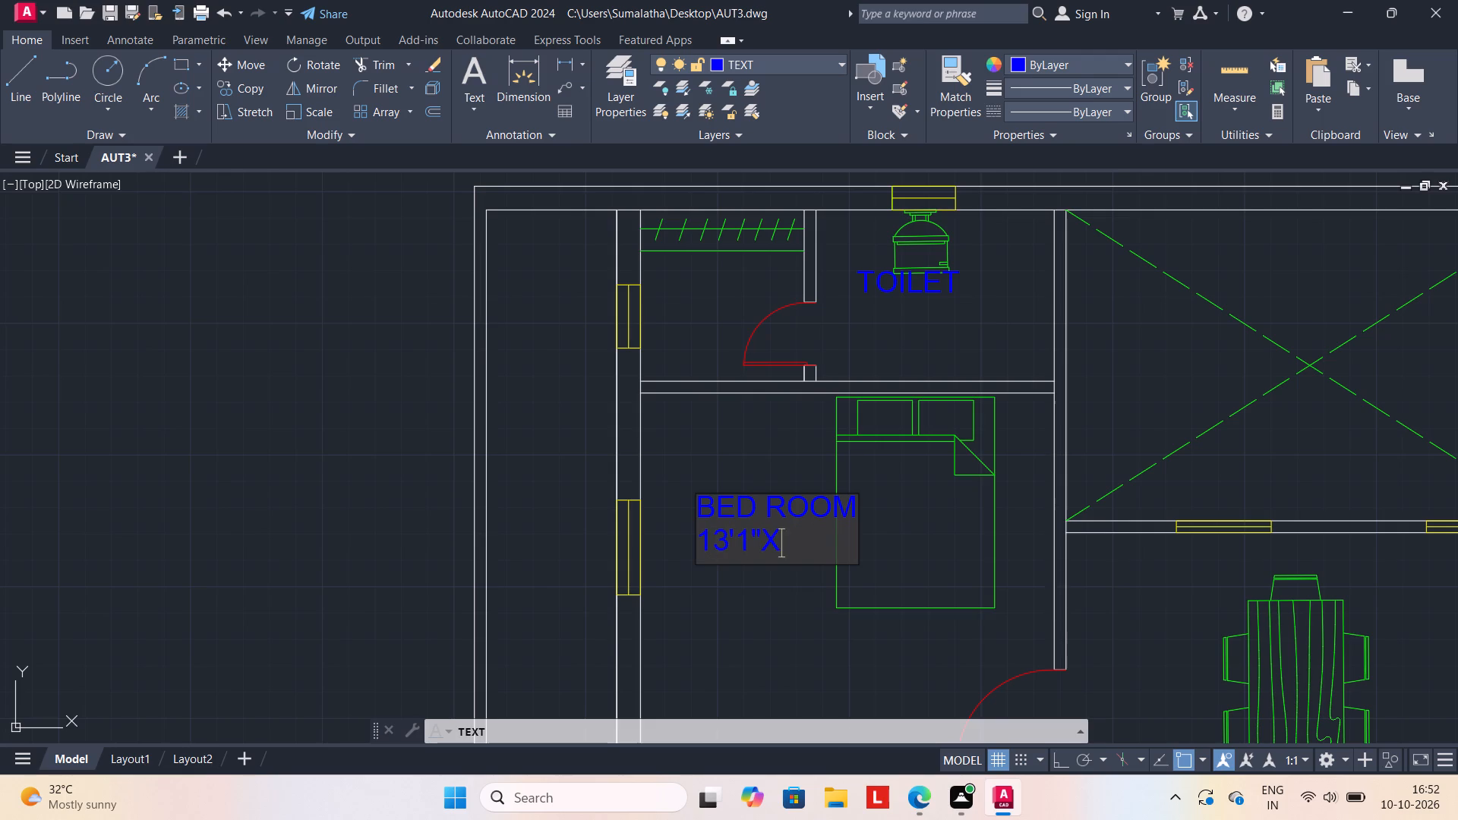
pyautogui.press('9')
pyautogui.press("'")
pyautogui.write('10"')
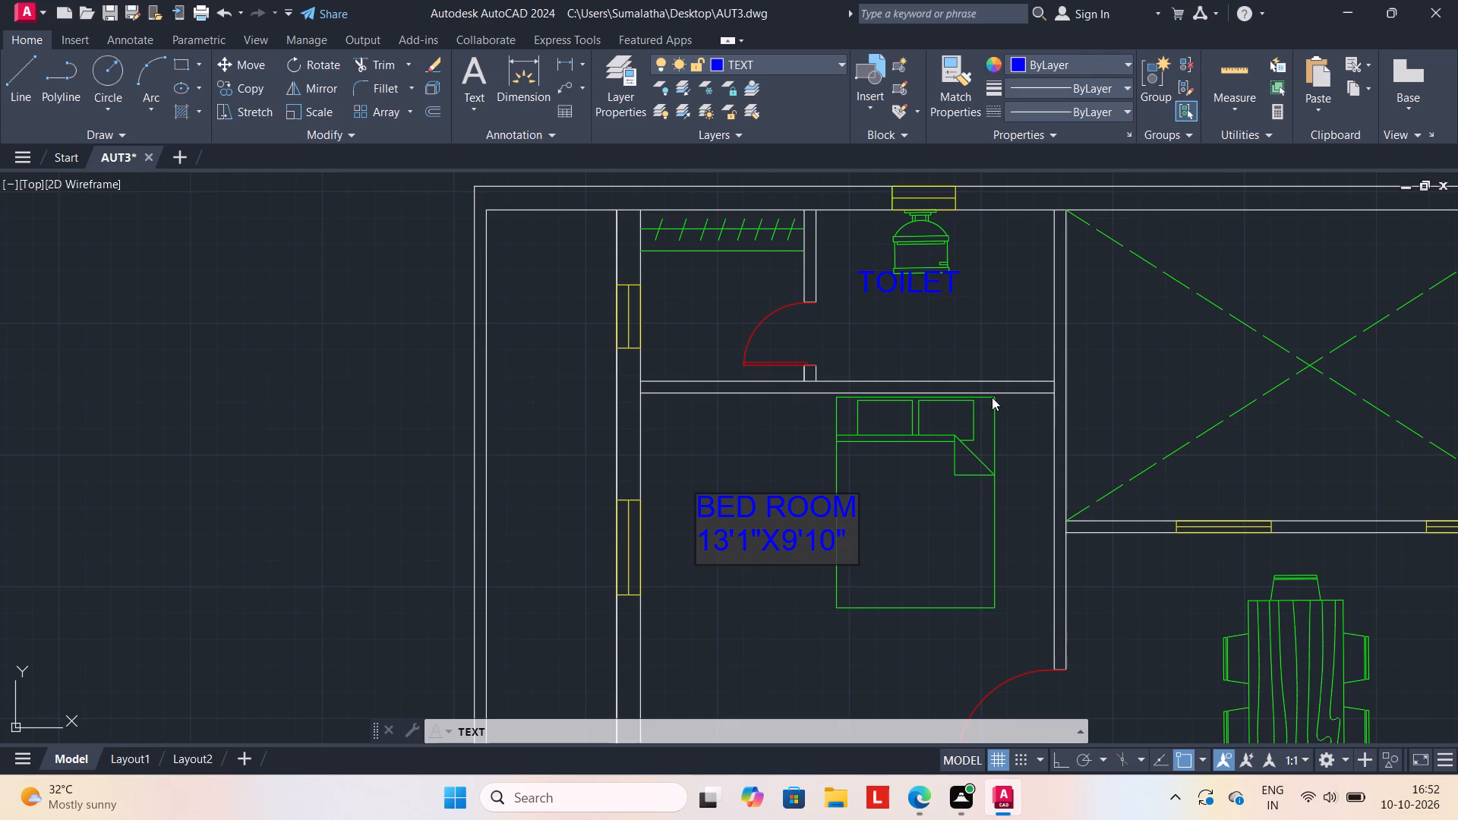
# Label the crossed open area between the two bathrooms BACKYARD with 15'5"X9'10" on a second line, above the crossing point.
pyautogui.scroll(-2, 1034, 433)
pyautogui.moveTo(1024, 434); pyautogui.dragTo(885, 461, button='middle')
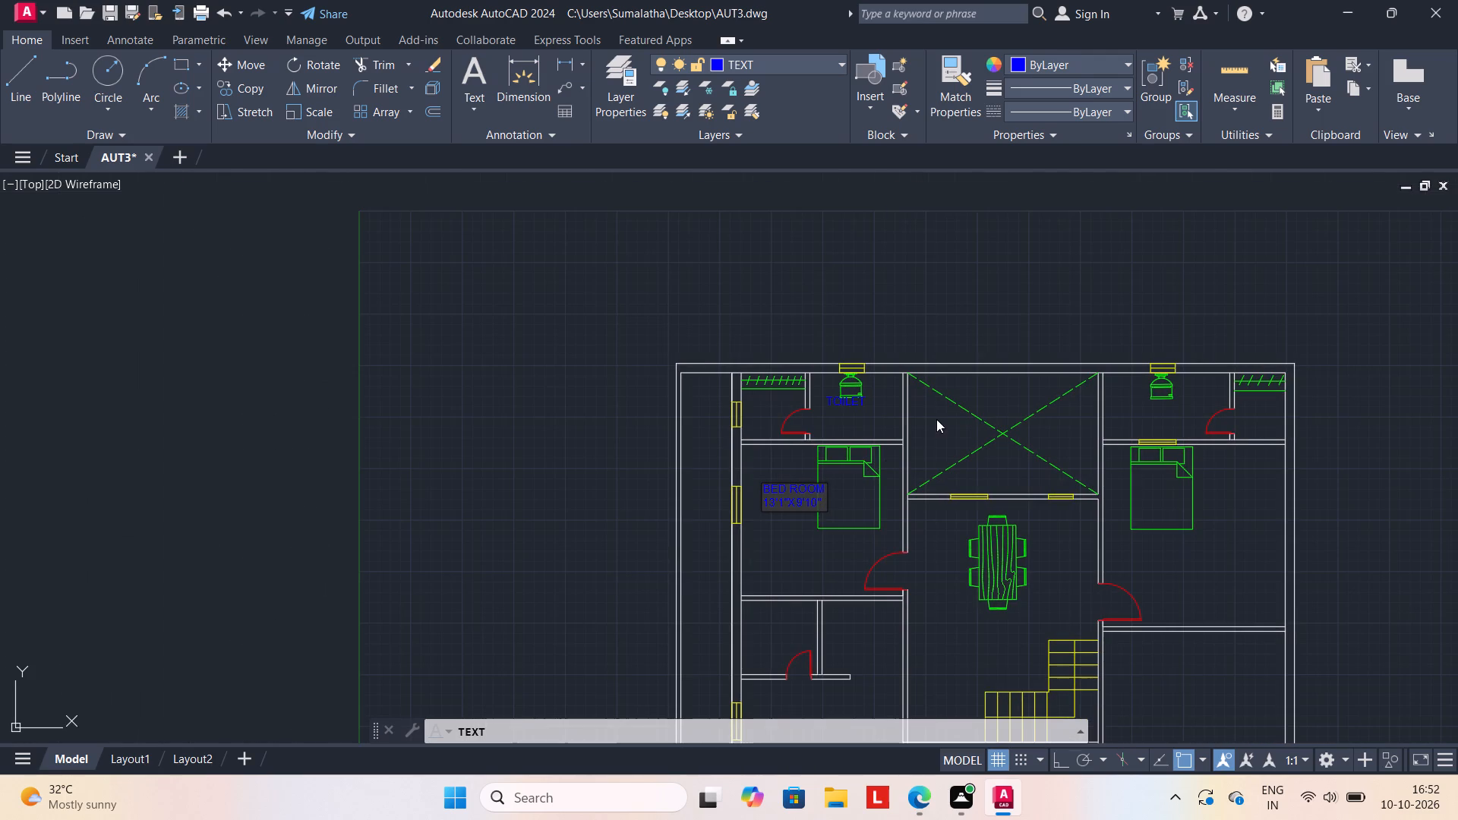
pyautogui.scroll(2, 945, 412)
pyautogui.click(930, 405)
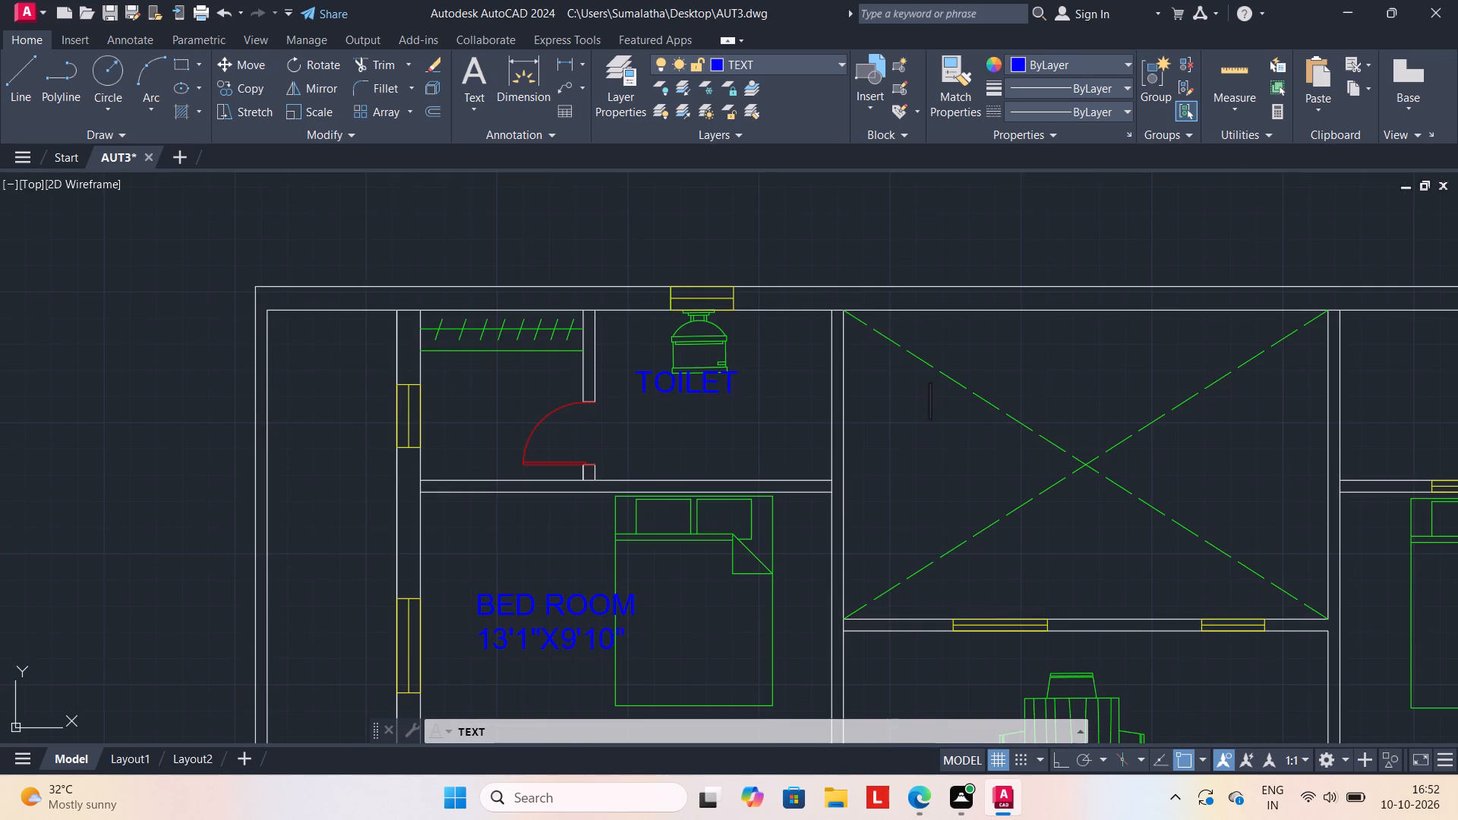
pyautogui.press('b')
pyautogui.write('ACK')
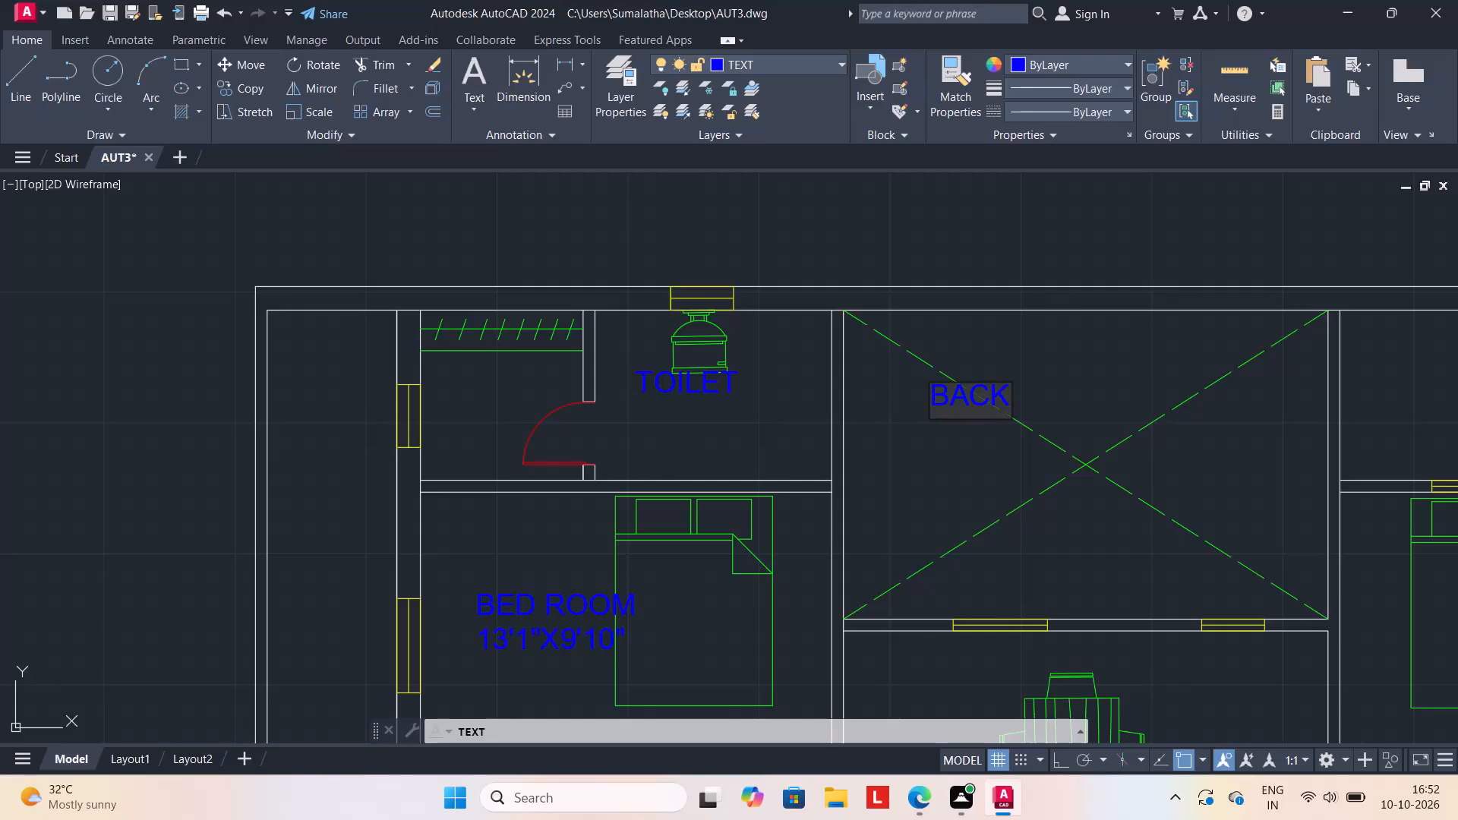
pyautogui.press('y')
pyautogui.write('ARD')
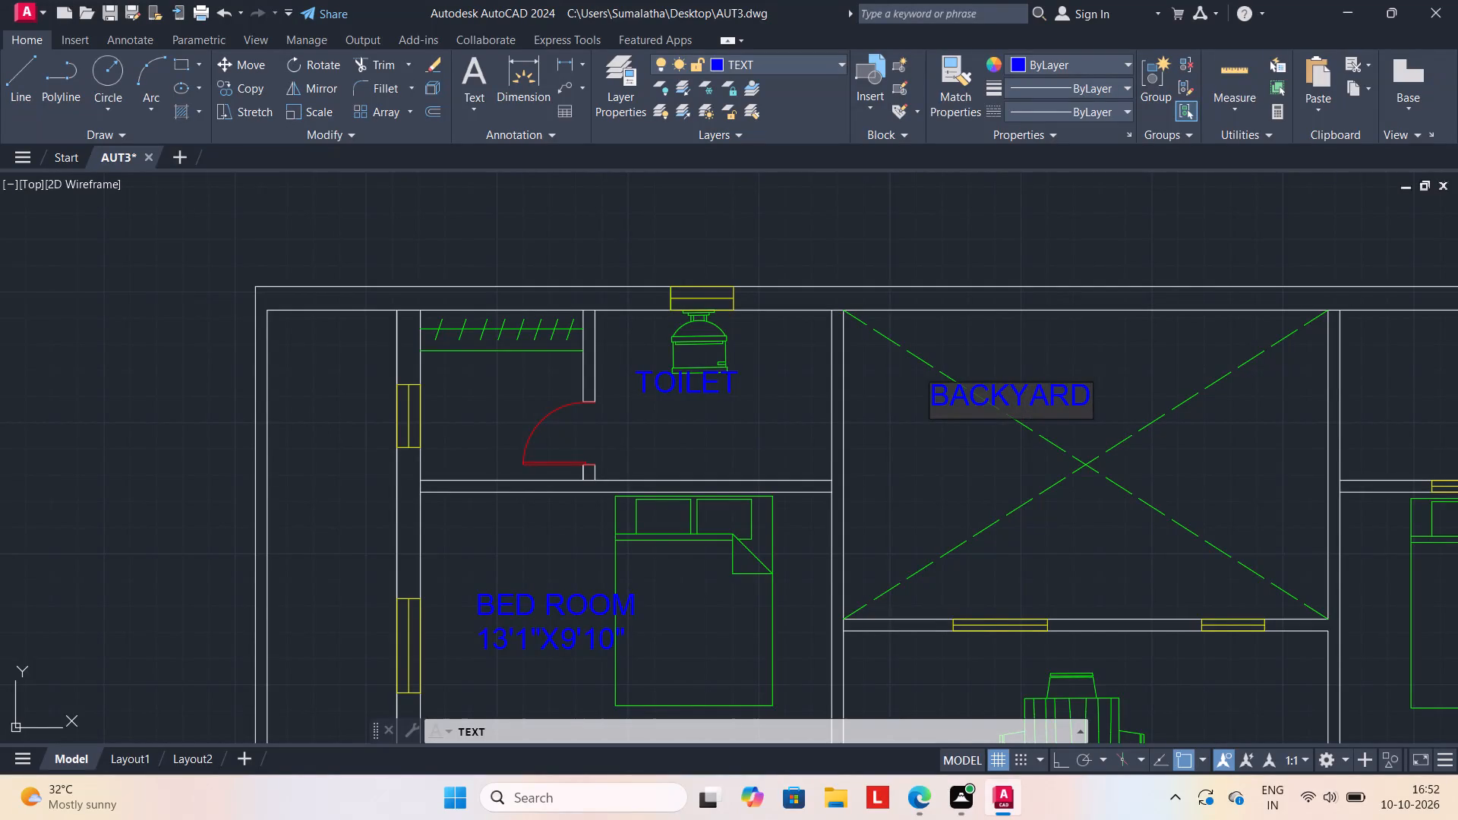
pyautogui.press('Return')
pyautogui.write("15'")
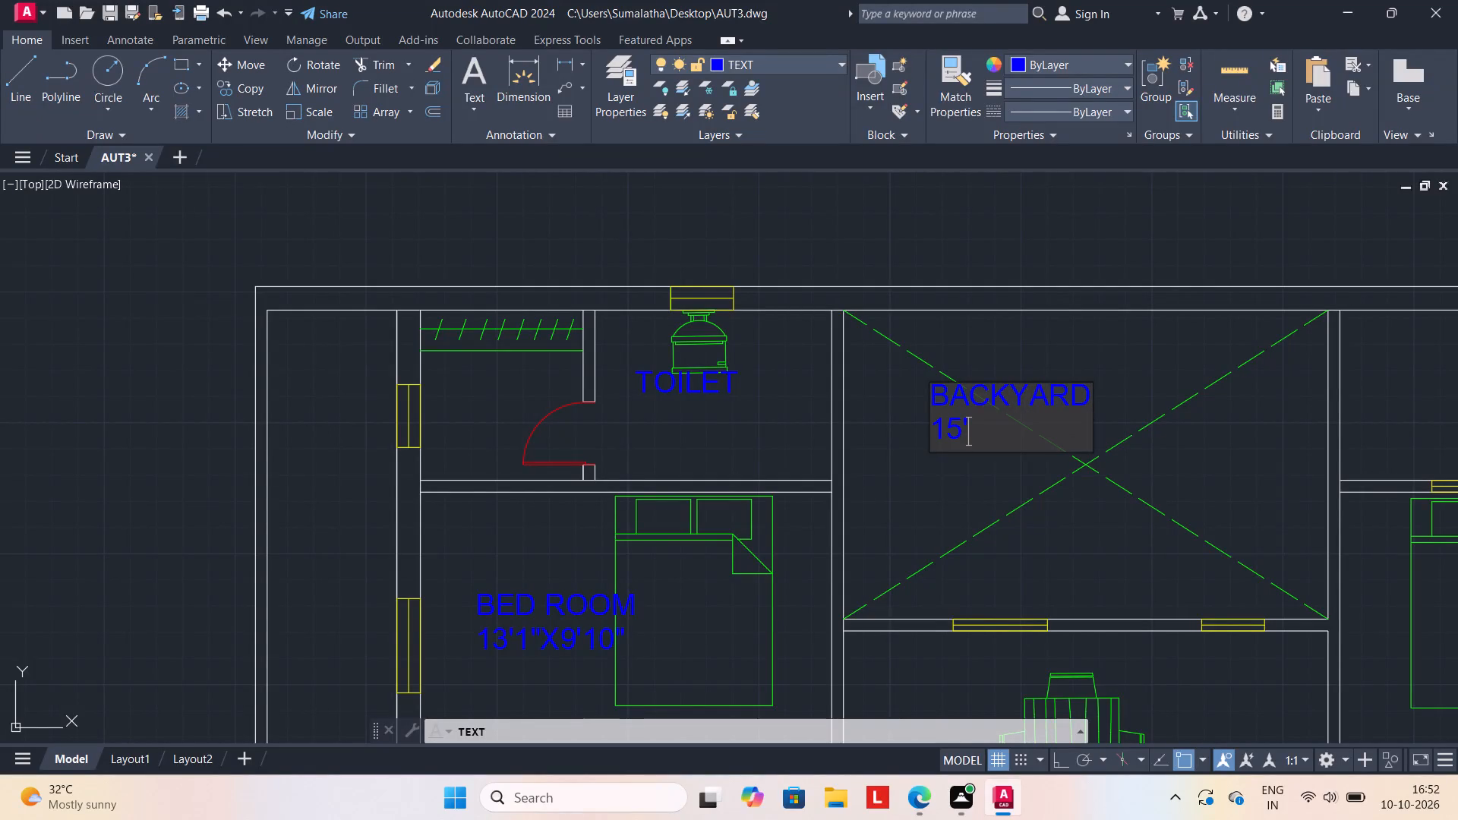
pyautogui.write('5"')
pyautogui.press('x')
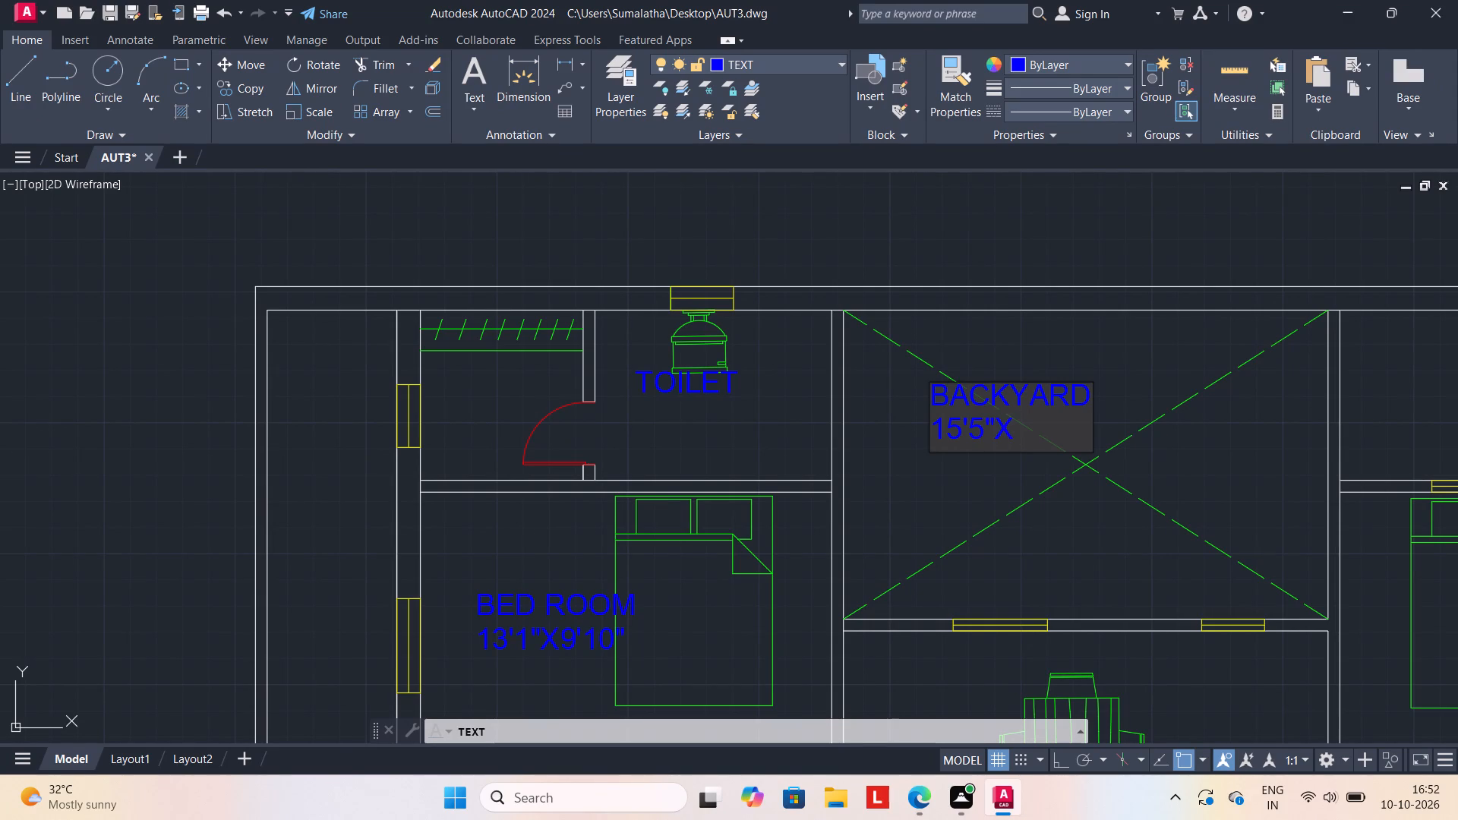
pyautogui.write("9'")
pyautogui.write('10"')
# Add the label TOILET in the northeast bathroom, at the lower part of the toilet fixture.
pyautogui.scroll(-2, 933, 427)
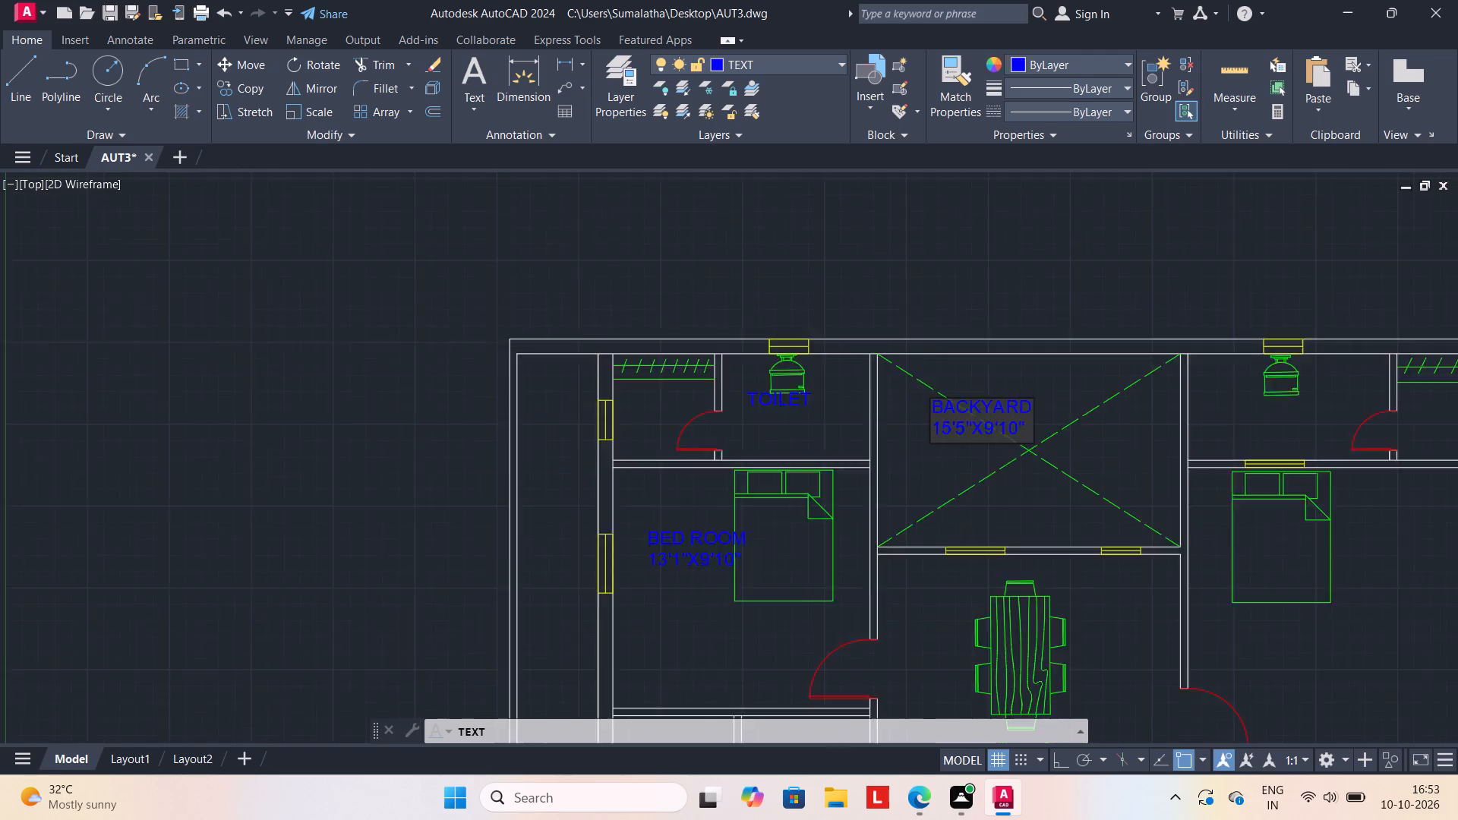
pyautogui.scroll(2, 1163, 420)
pyautogui.click(1041, 396)
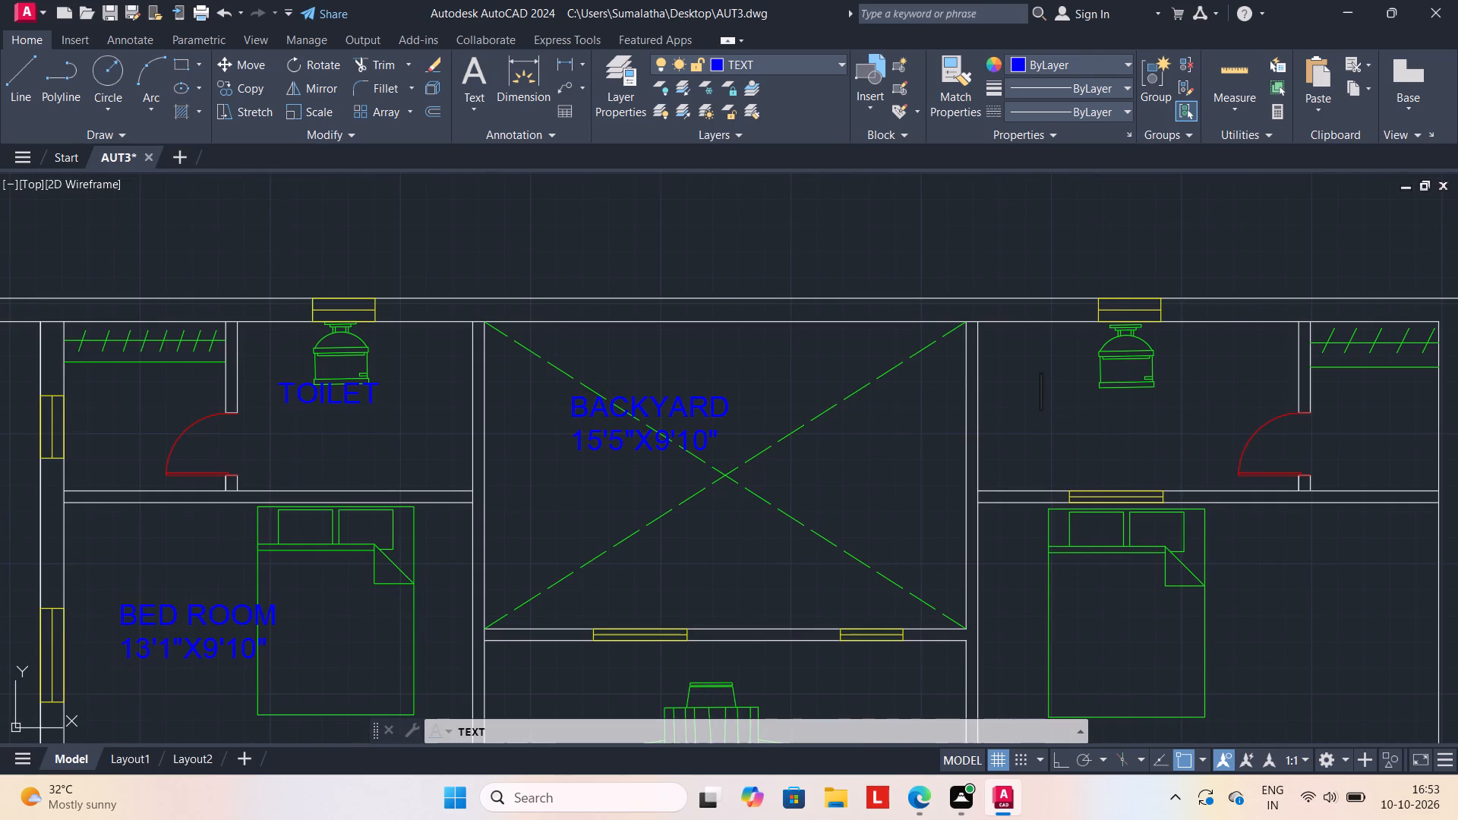
pyautogui.write('TOIL')
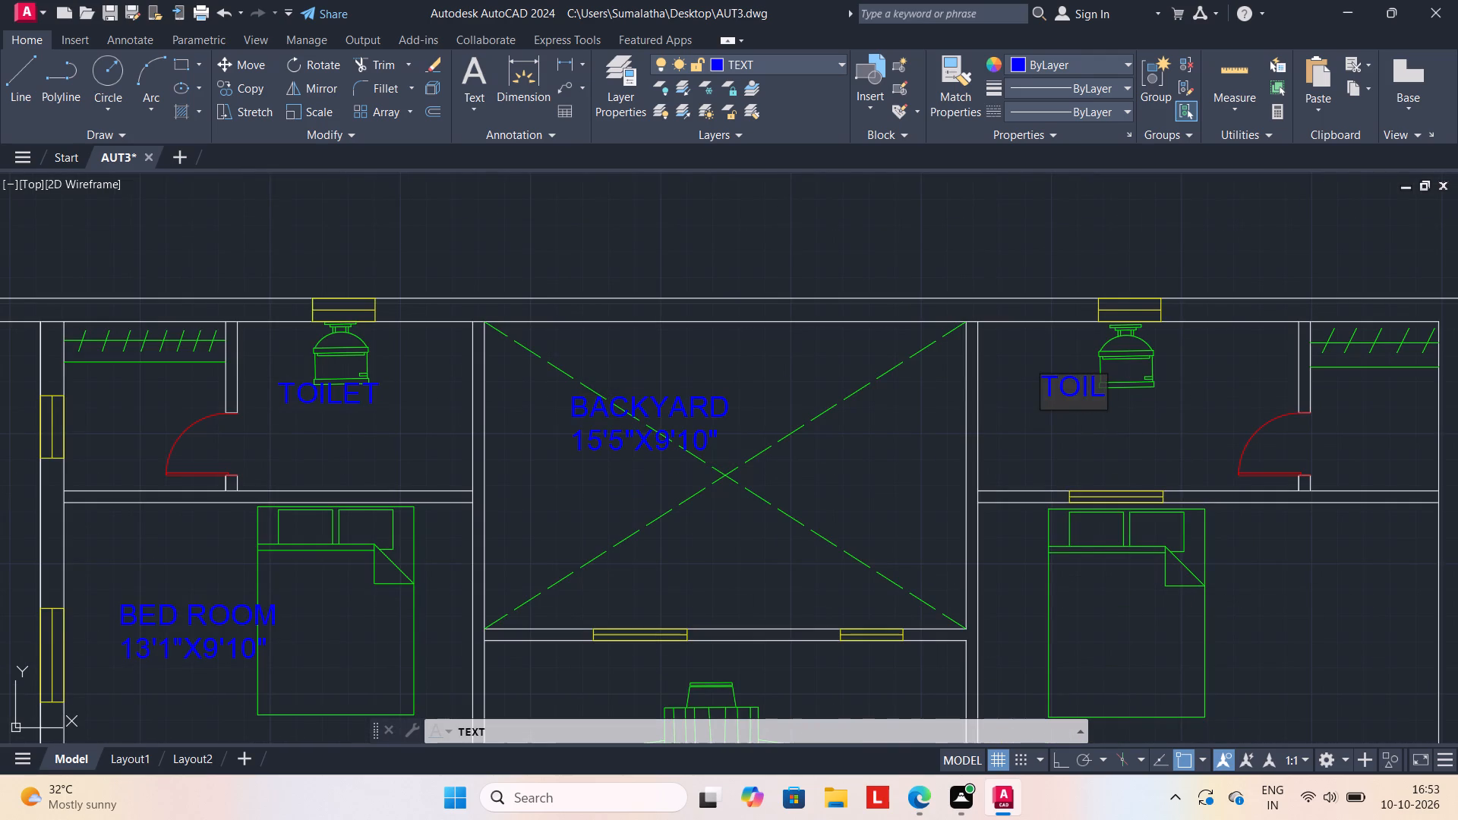
pyautogui.write('ET')
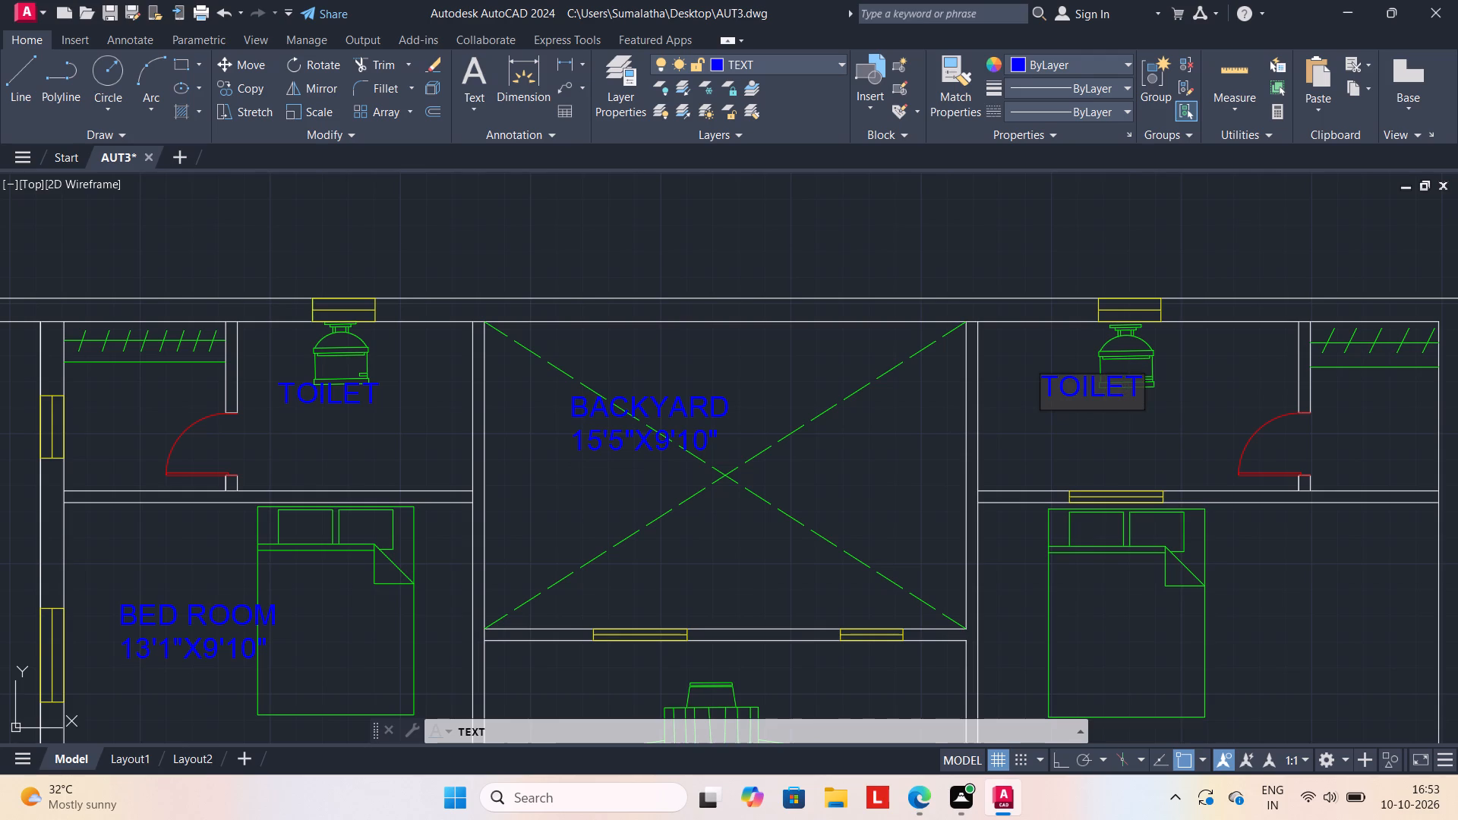
# Label the northeast bedroom BED ROOM with 13'1"X14'9" on a second line, starting over the lower part of the bed.
pyautogui.scroll(-1, 1040, 410)
pyautogui.scroll(-1, 1067, 477)
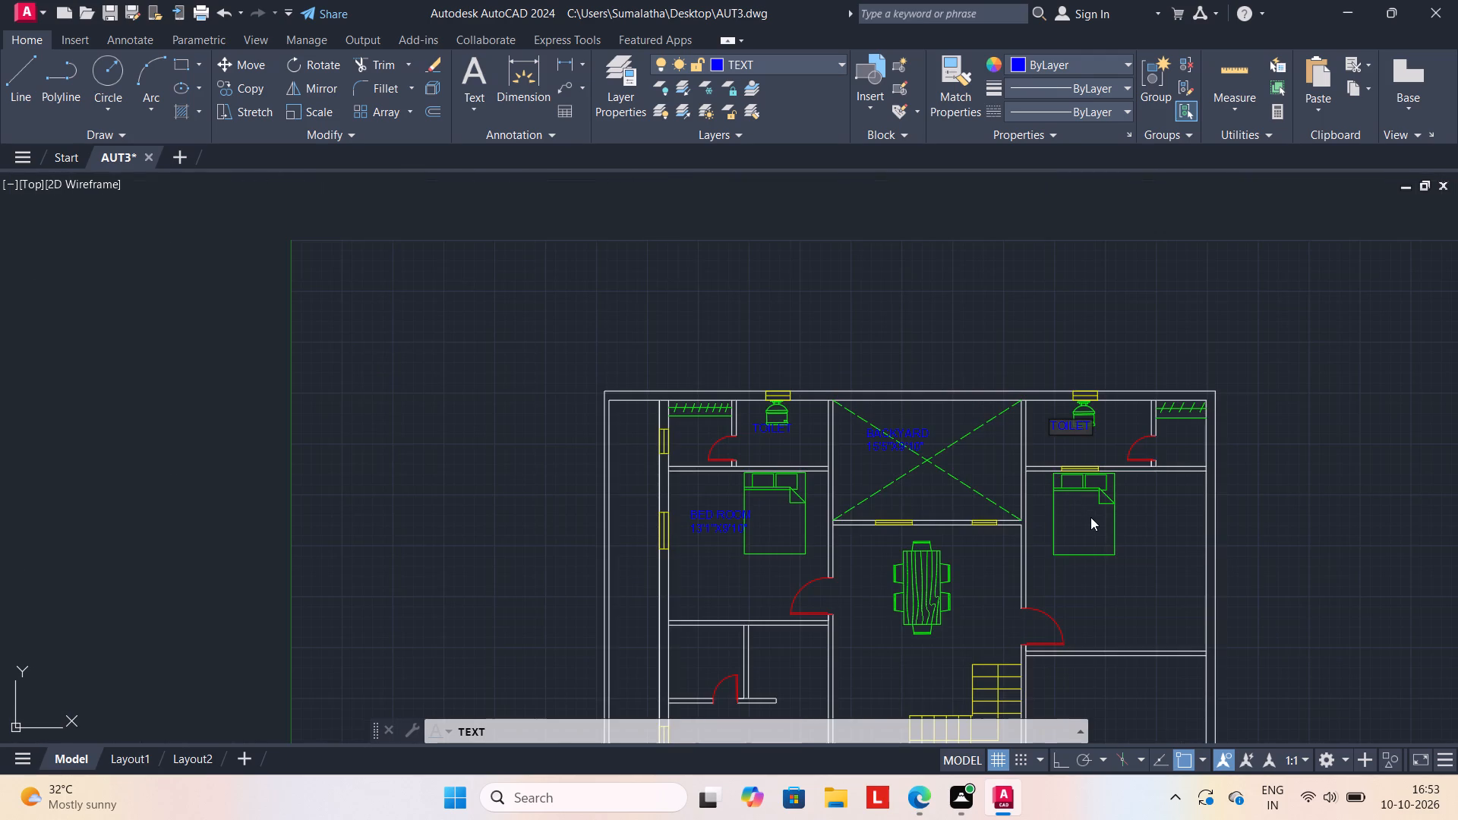
pyautogui.moveTo(1103, 558); pyautogui.dragTo(1083, 436, button='middle')
pyautogui.click(1057, 415)
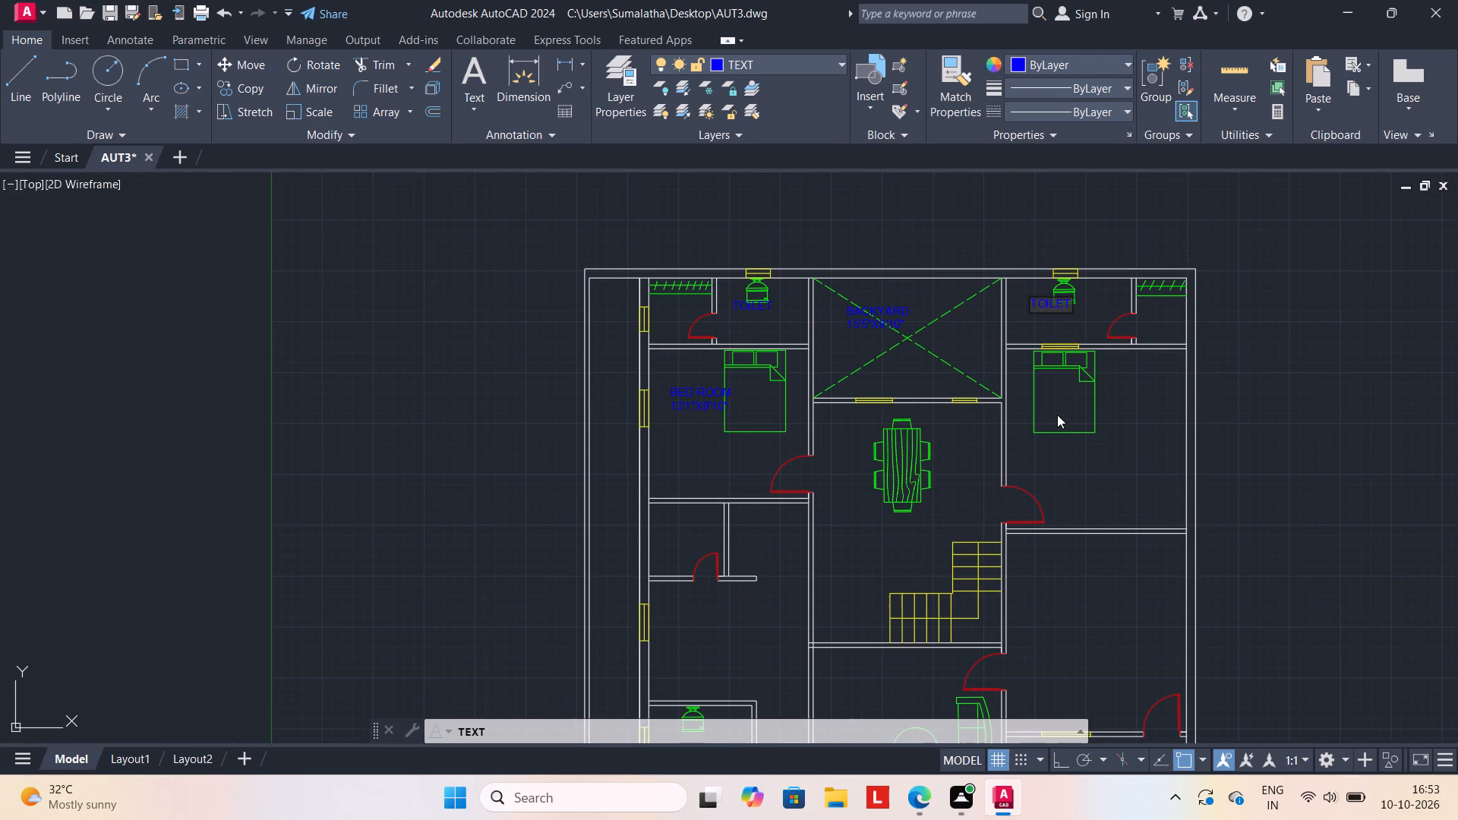
pyautogui.write('BED ROOM')
pyautogui.press('Return')
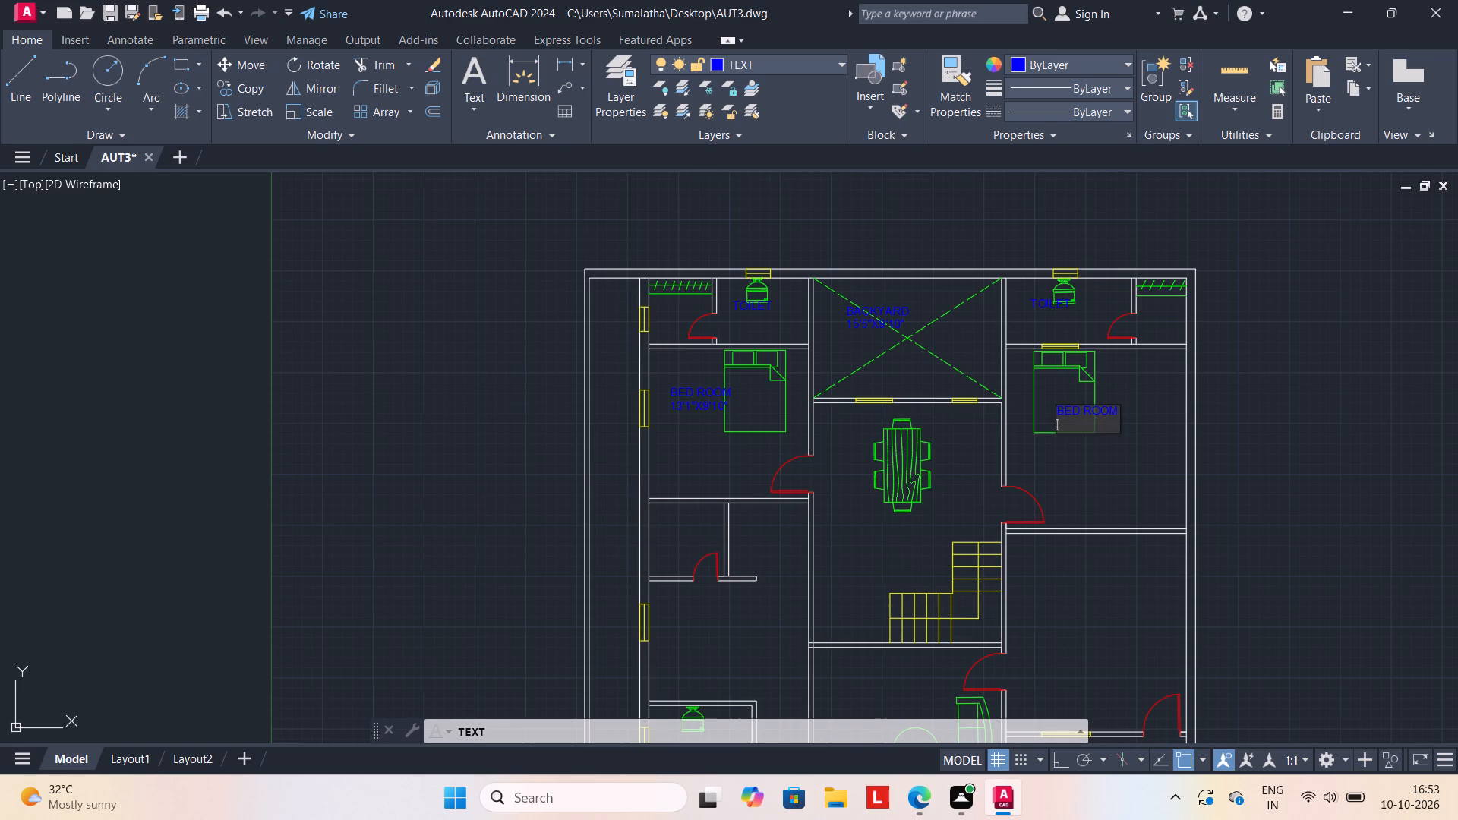
pyautogui.write('13')
pyautogui.press("'")
pyautogui.press('1')
pyautogui.hotkey('shift', '"')
pyautogui.press('x')
pyautogui.write("14'")
pyautogui.write('9"')
# Label the dining area DINING with 16'5"X19'8" on a second line, starting just southwest of the dining table's lower end.
pyautogui.moveTo(1070, 643); pyautogui.dragTo(1073, 632, button='middle')
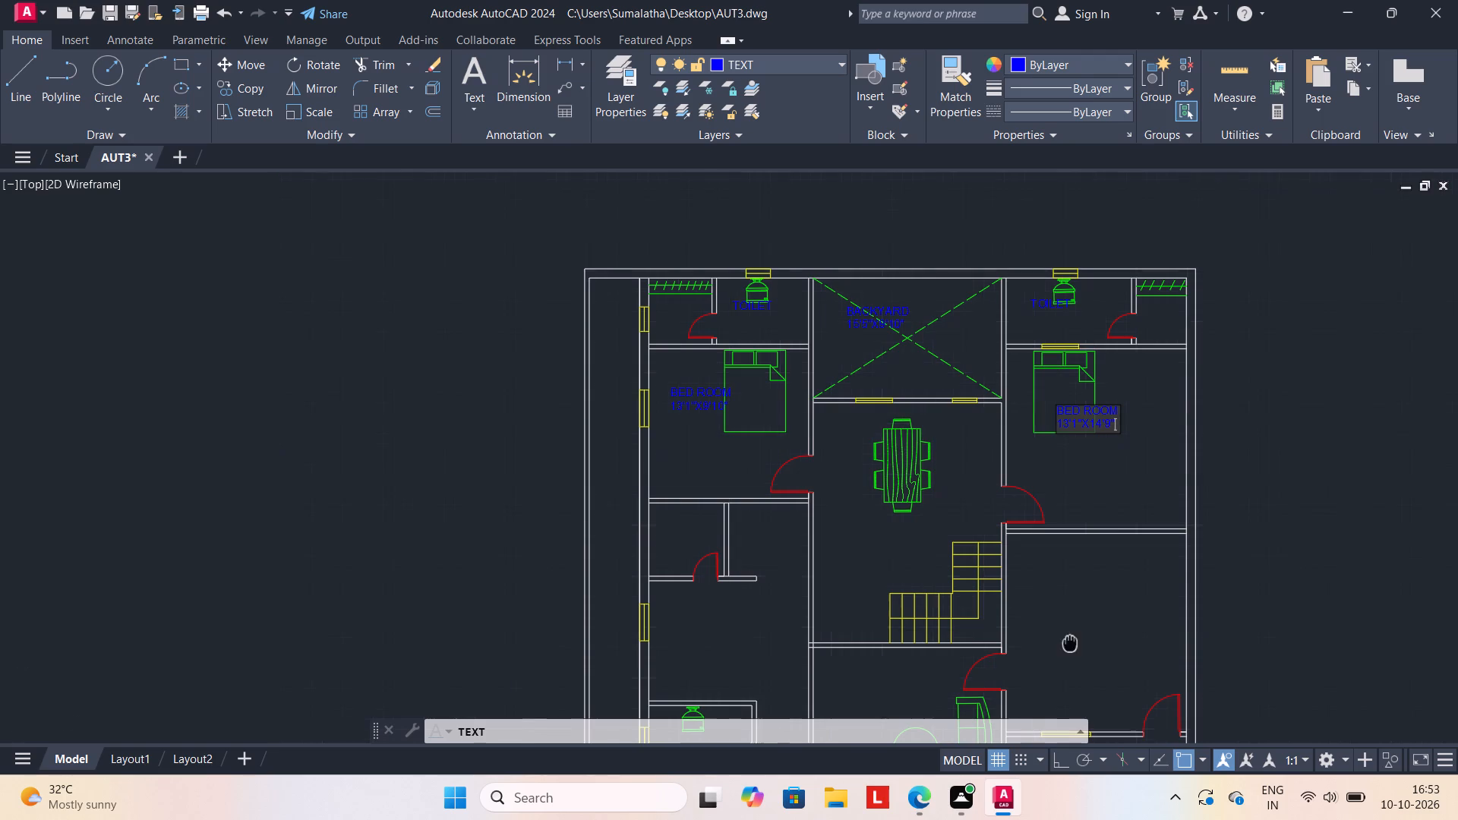
pyautogui.moveTo(1073, 632); pyautogui.dragTo(1105, 535, button='middle')
pyautogui.click(895, 400)
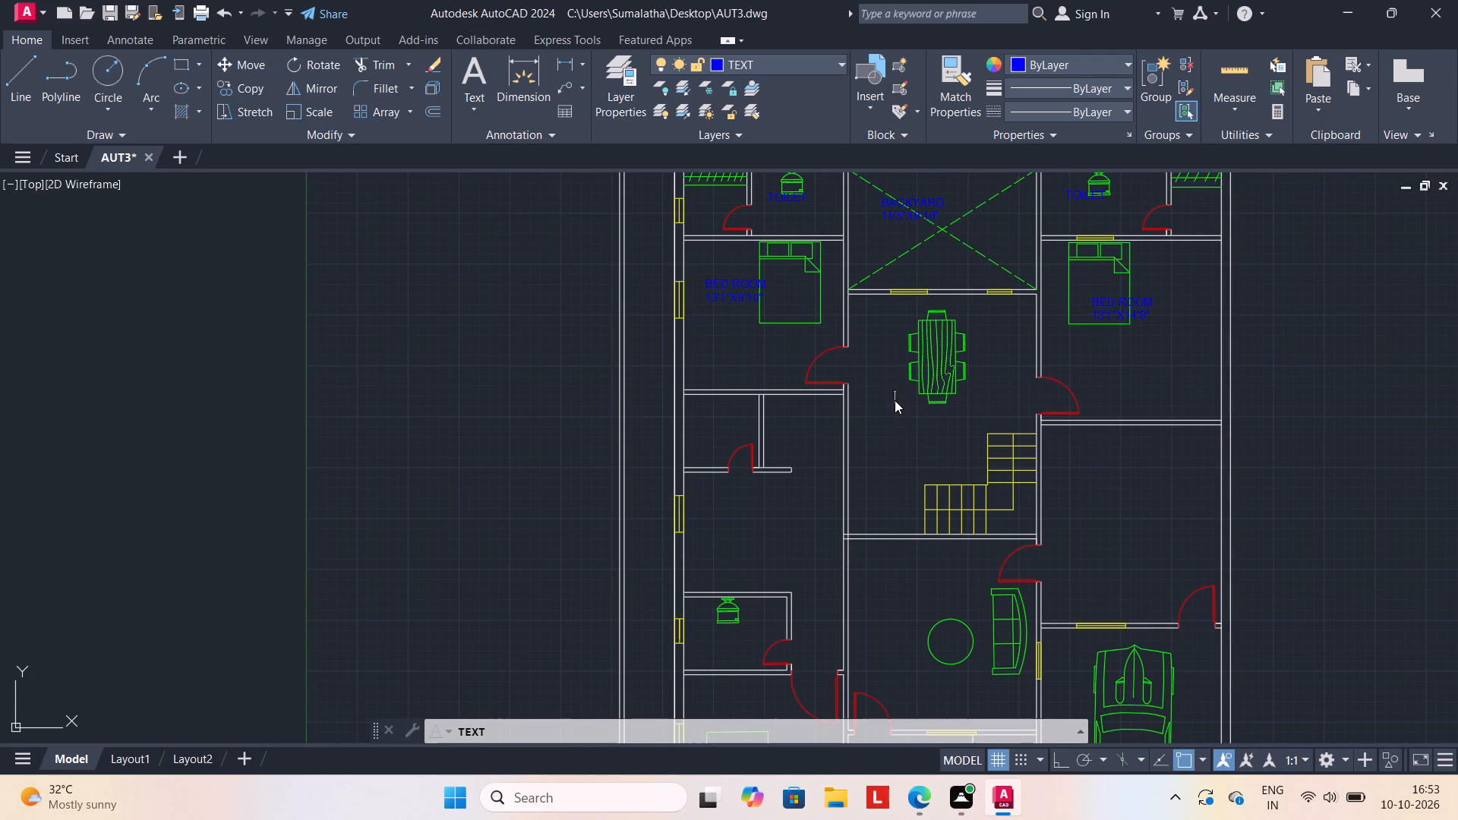
pyautogui.scroll(2, 912, 421)
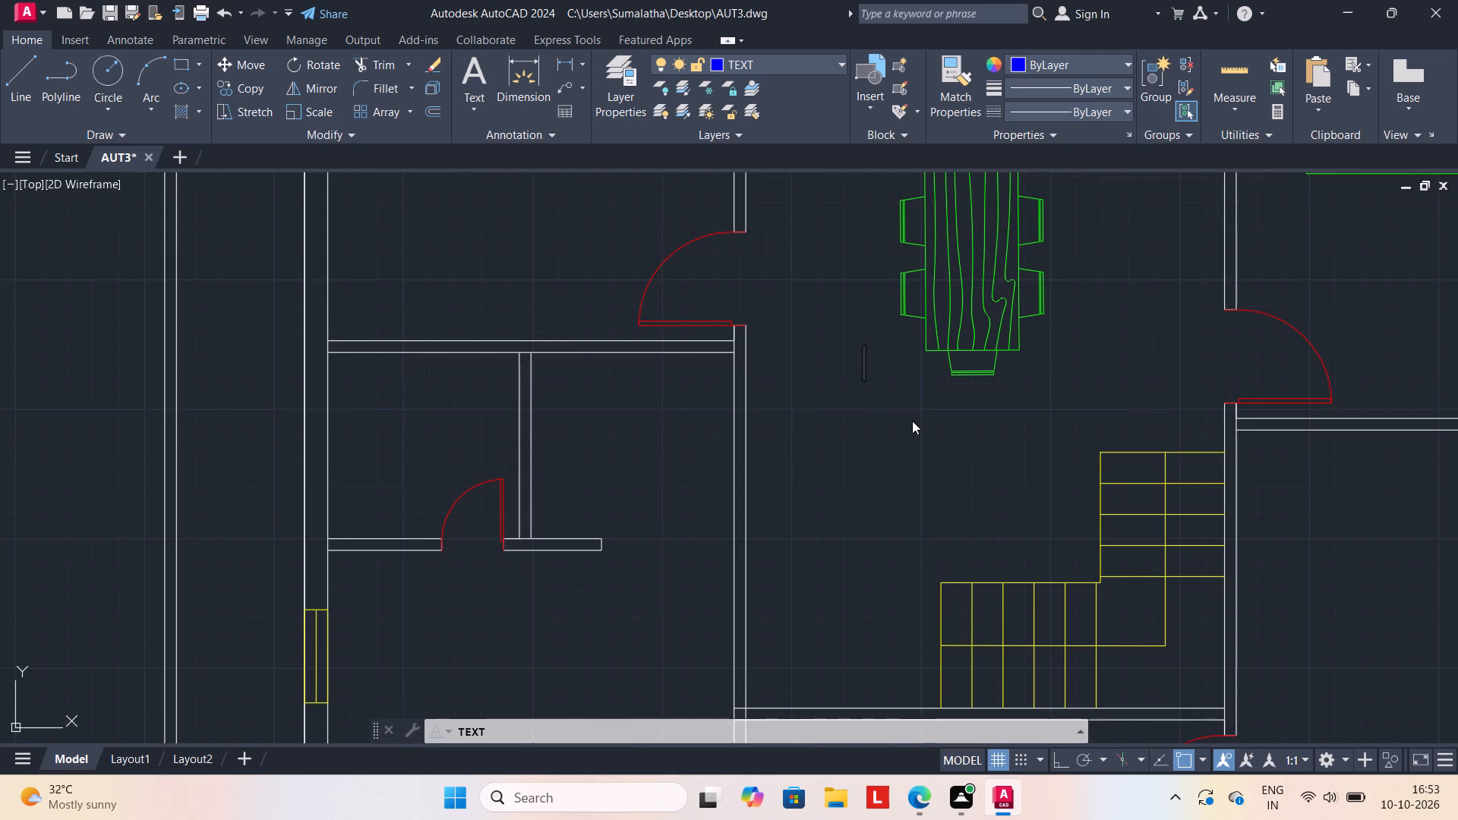
pyautogui.press('d')
pyautogui.write('INI')
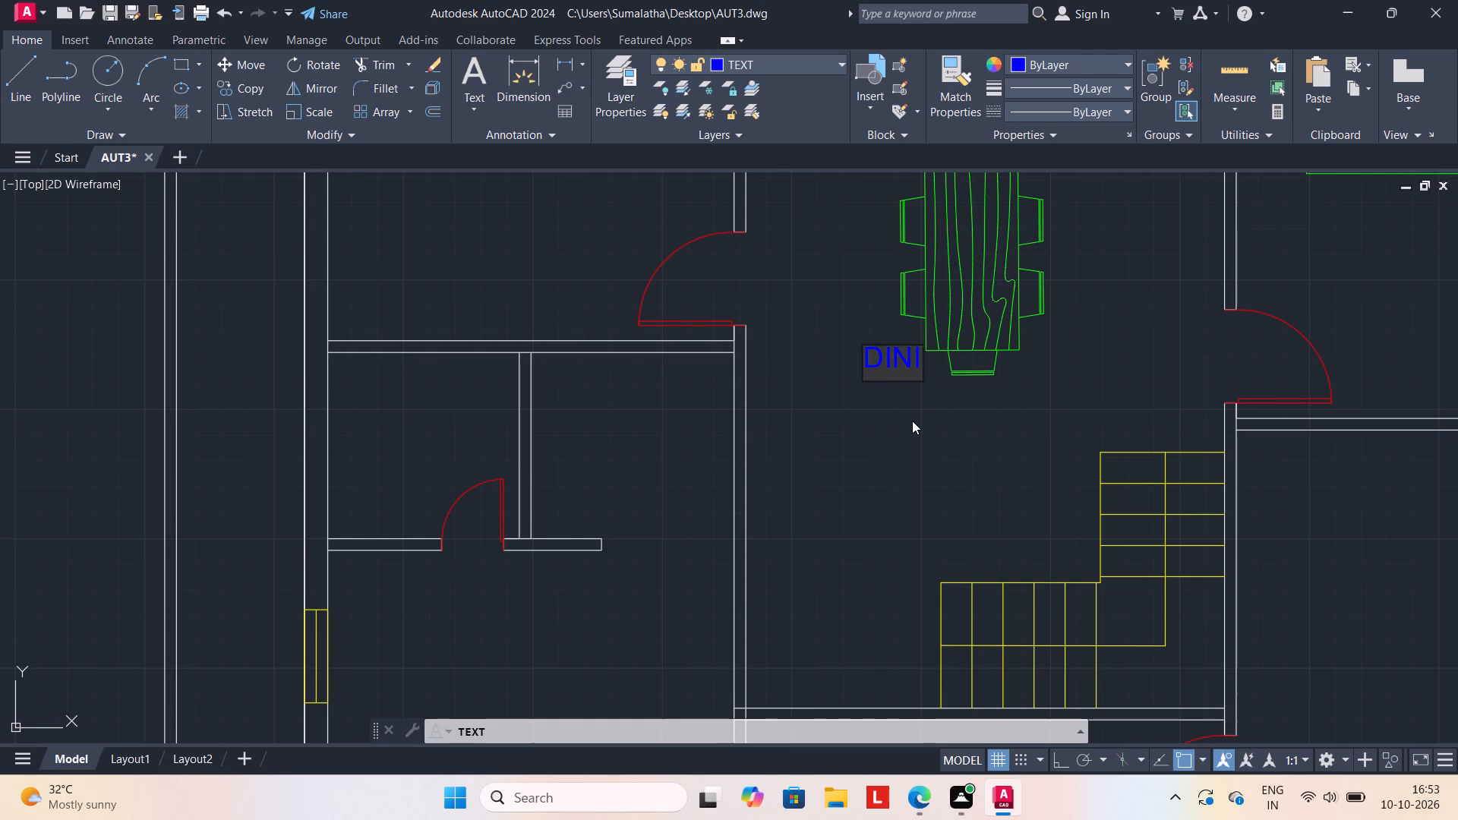
pyautogui.write('NG')
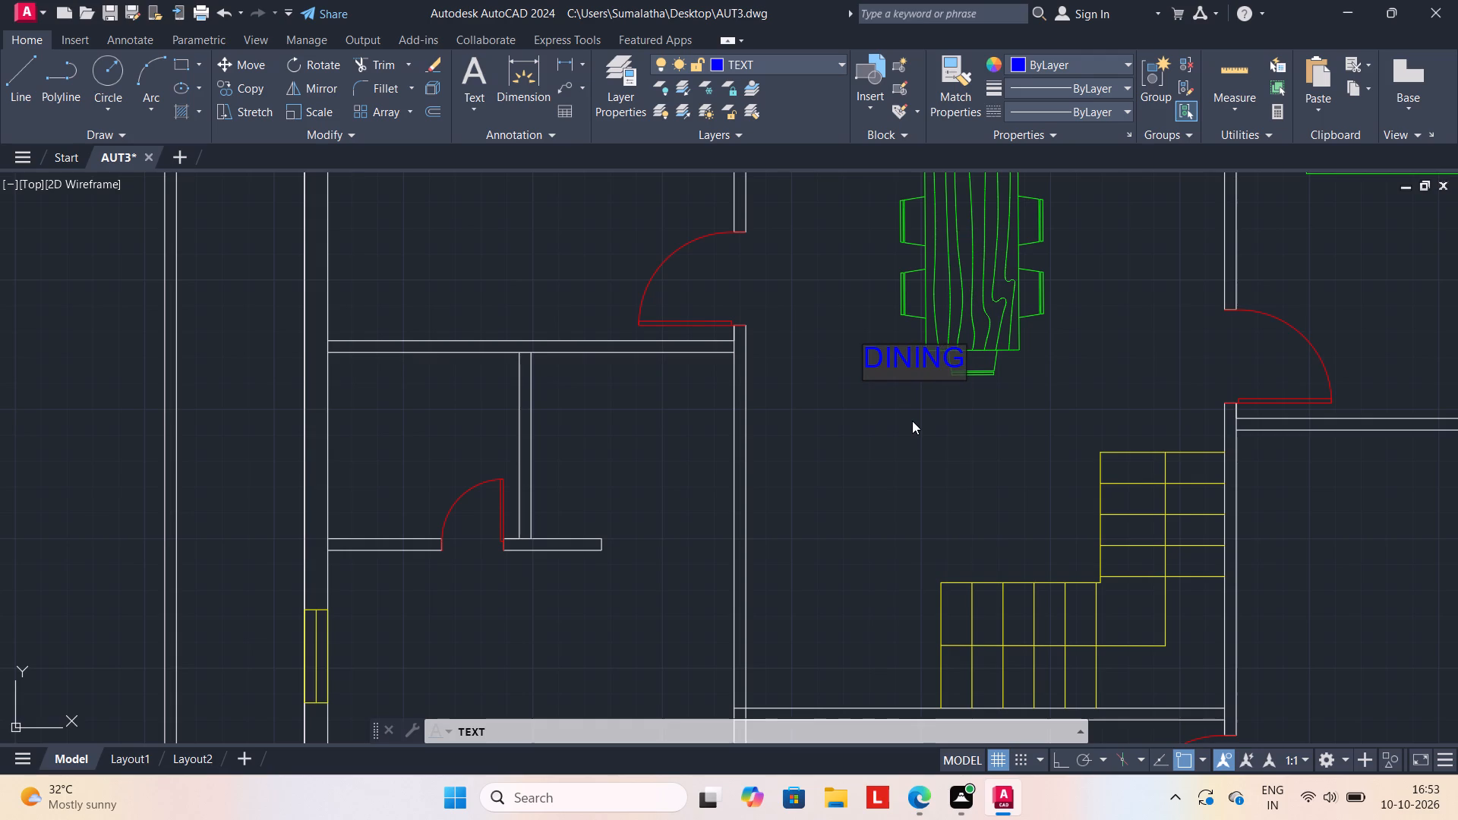
pyautogui.press('Return')
pyautogui.write('16')
pyautogui.write('\'5"')
pyautogui.press('x')
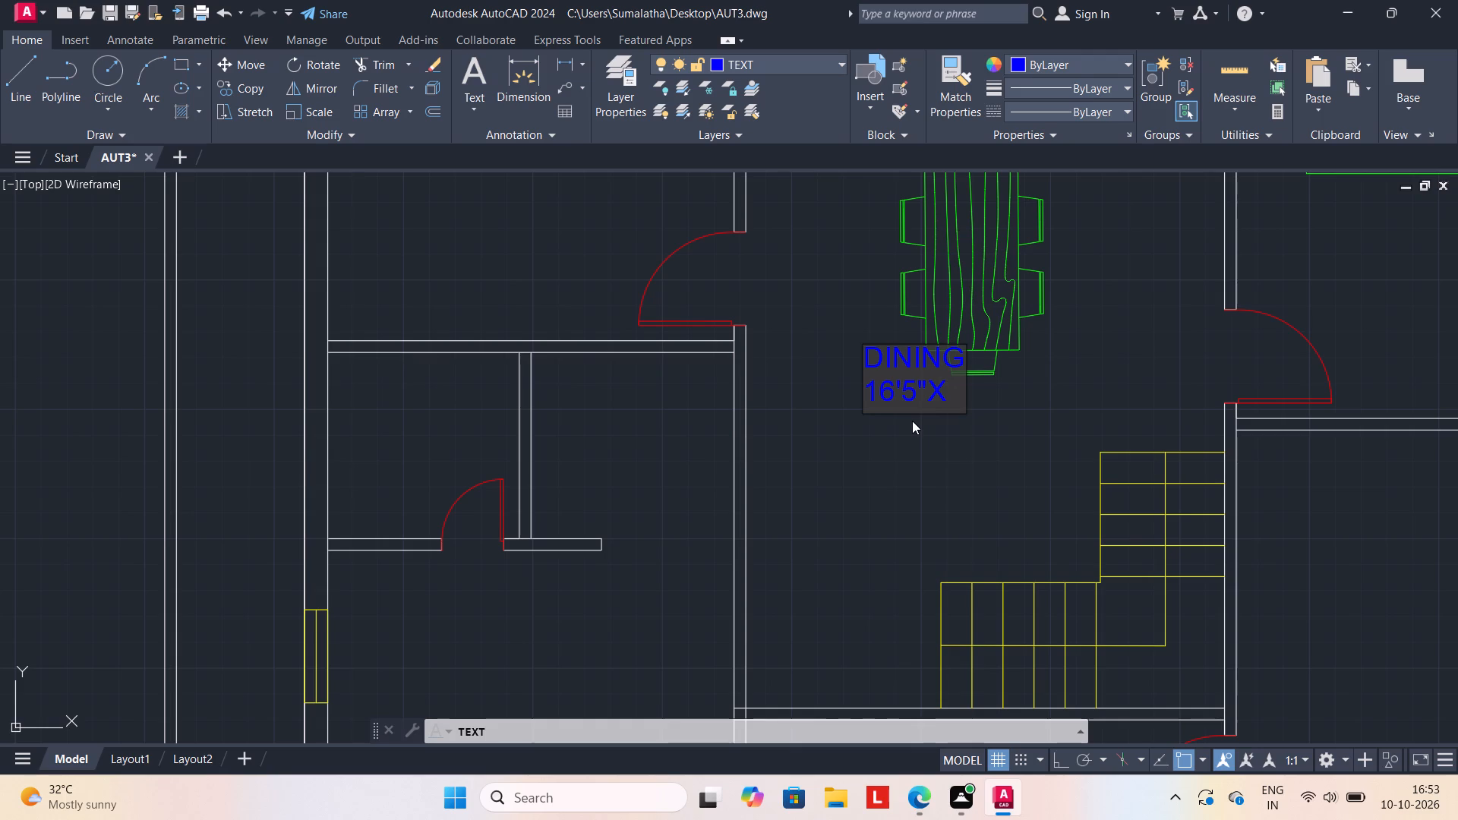
pyautogui.press('1')
pyautogui.press('9')
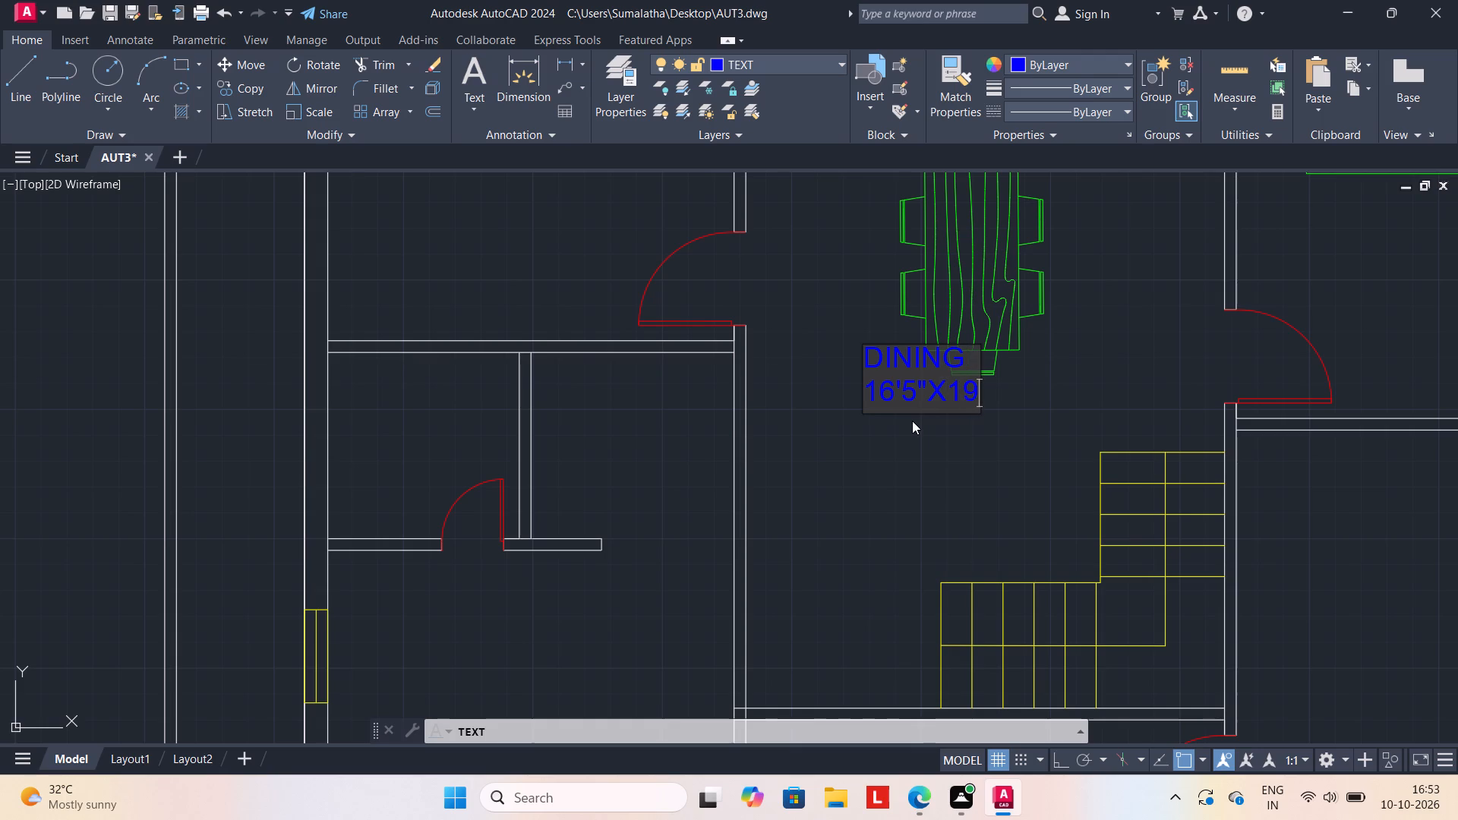
pyautogui.press("'")
pyautogui.write('8"')
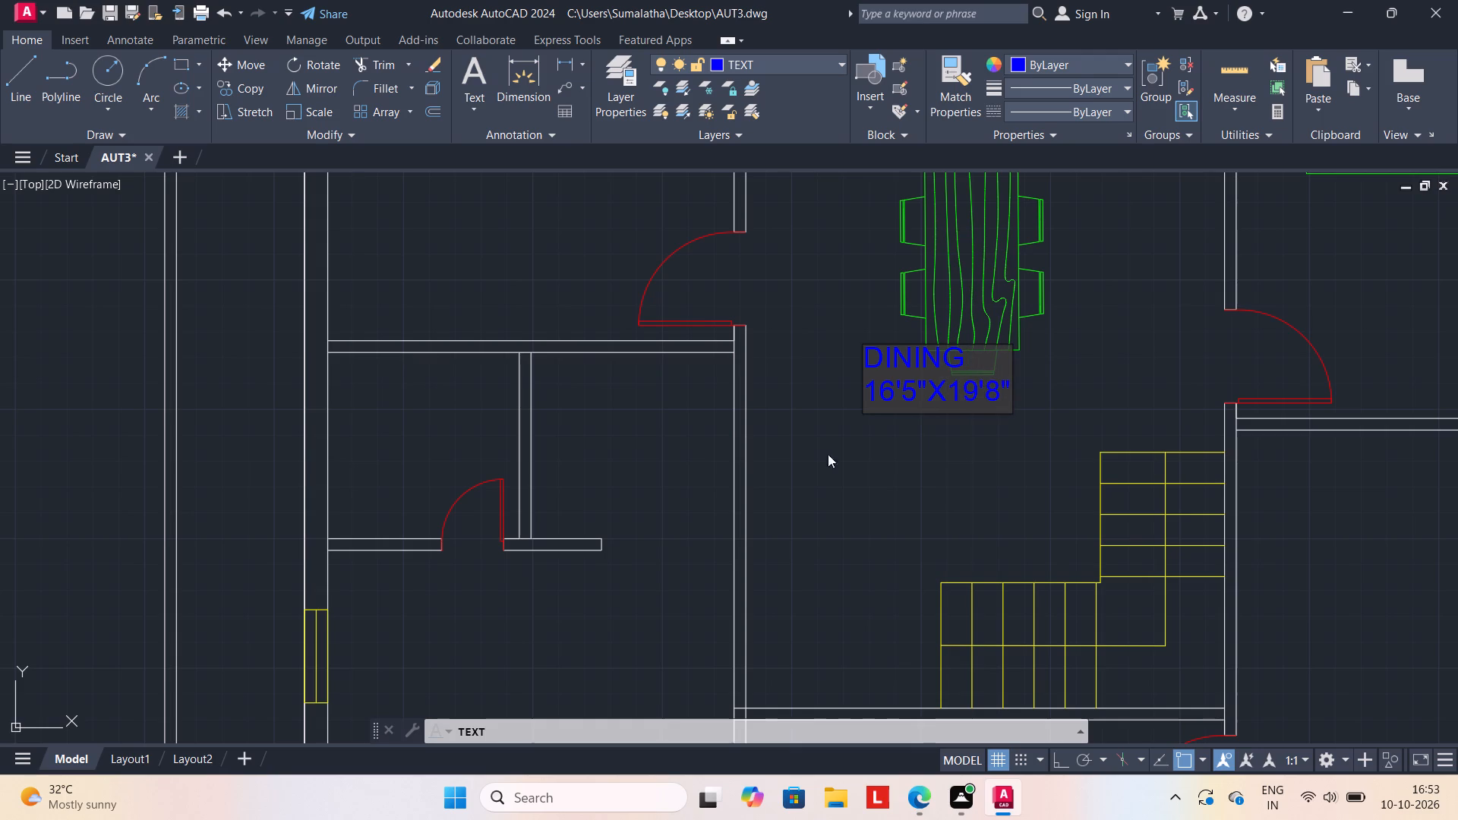
# Add the label TOILET in the small room directly south of the northwest bedroom, above its door.
pyautogui.scroll(-1, 465, 468)
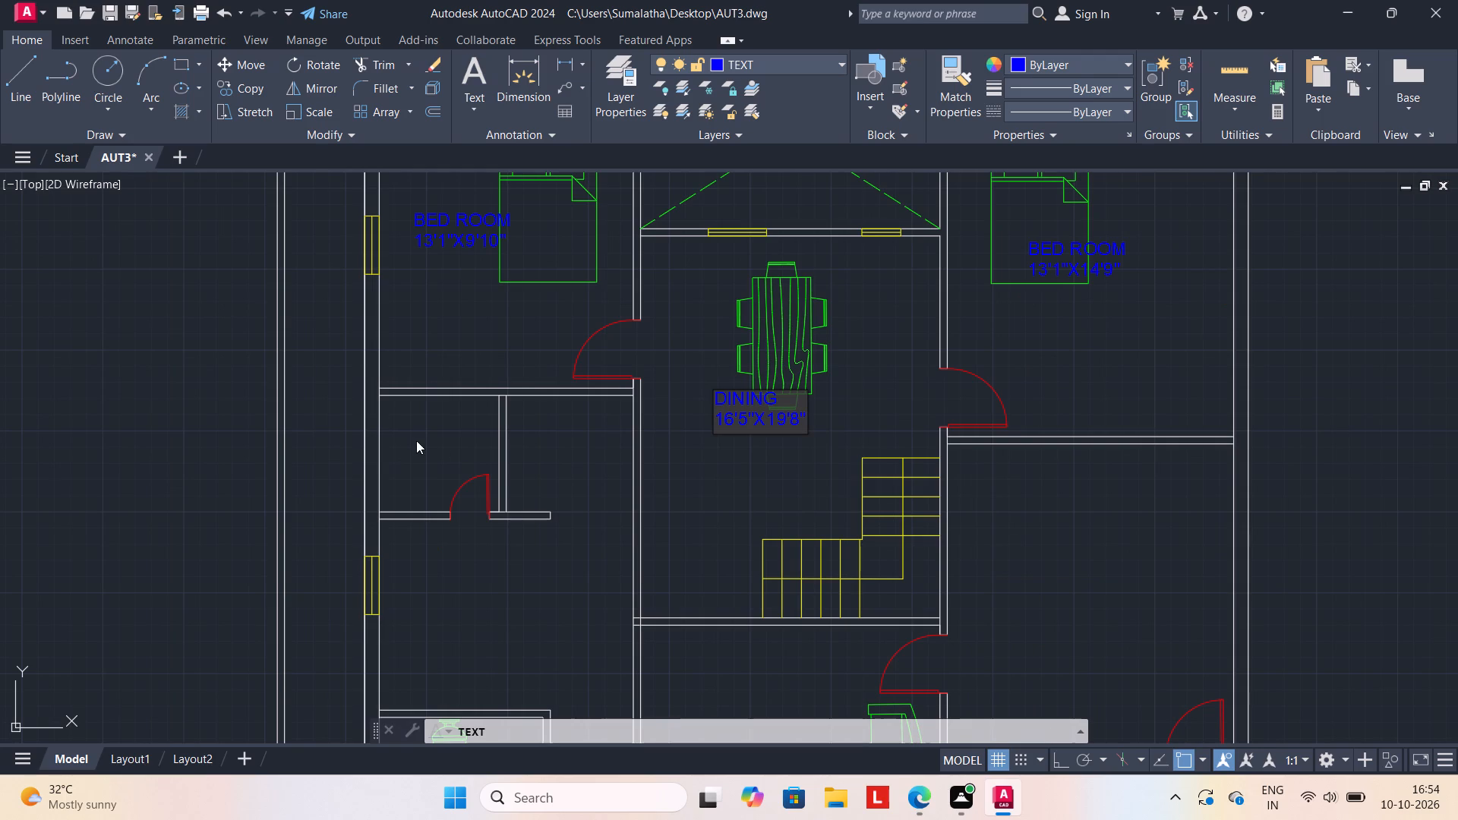
pyautogui.moveTo(412, 440); pyautogui.dragTo(489, 442, button='middle')
pyautogui.scroll(3, 479, 446)
pyautogui.click(452, 396)
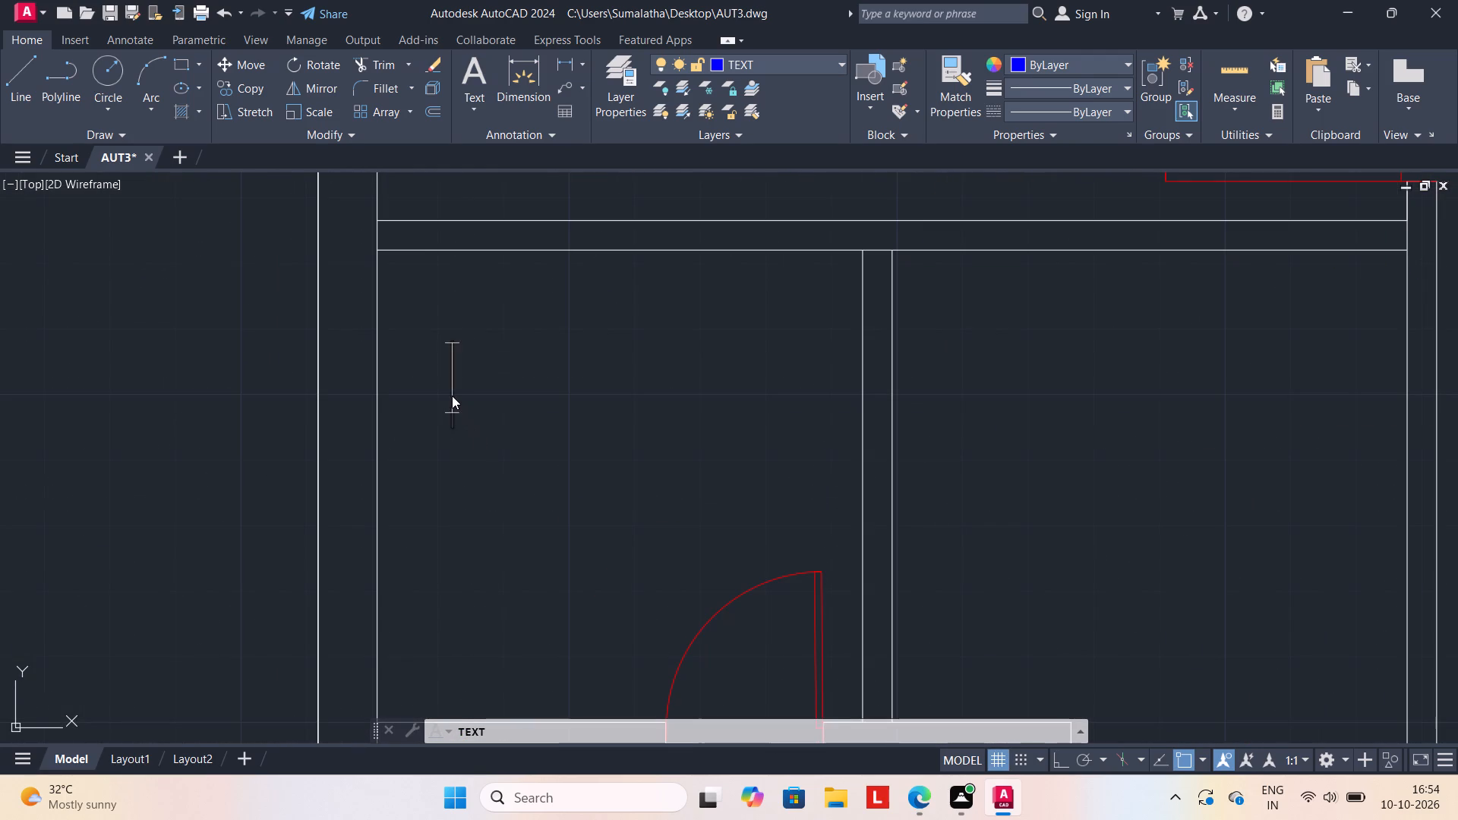
pyautogui.write('TOILET')
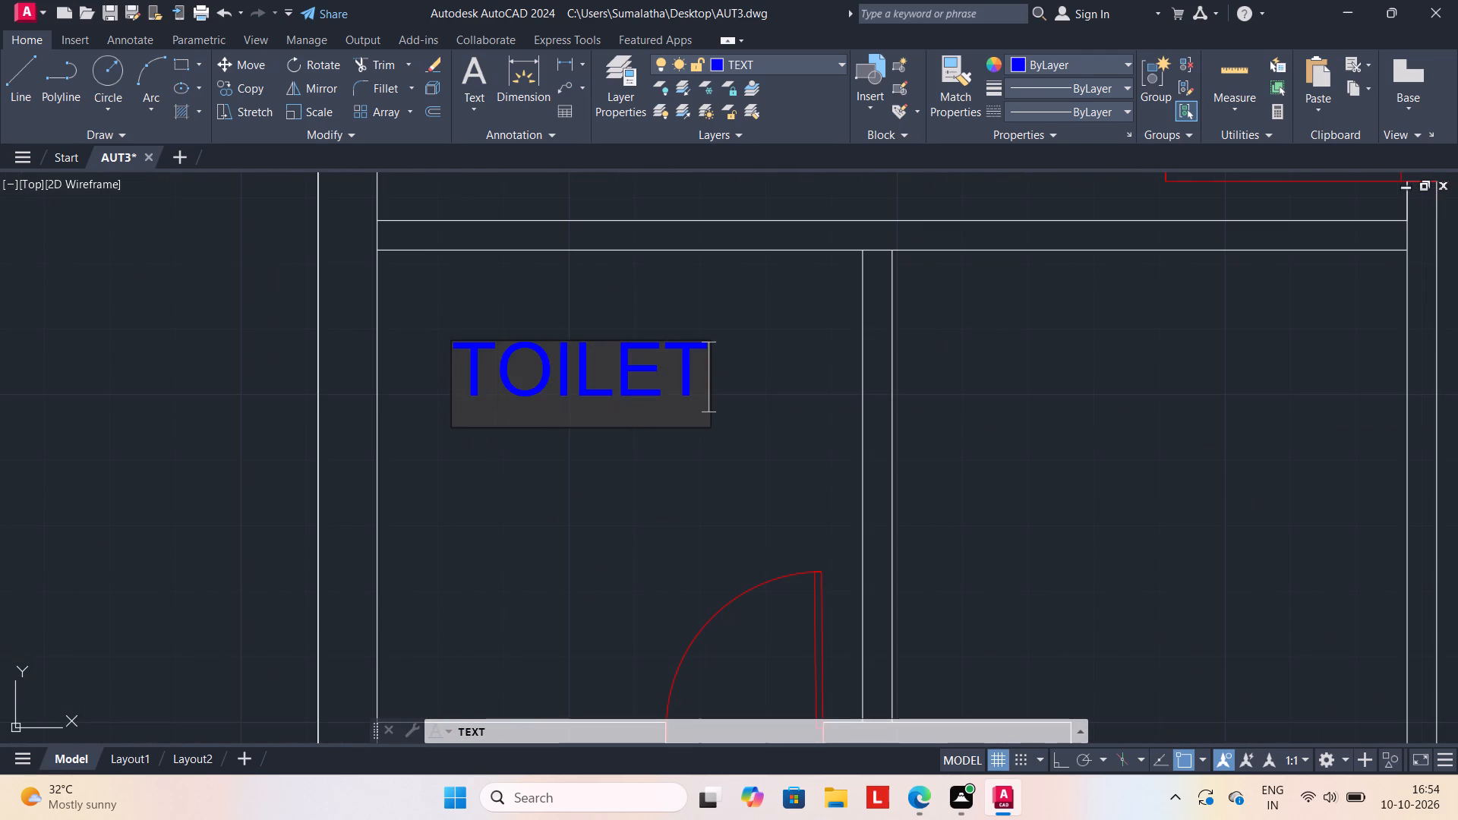
# Label the room south of that toilet KITCHEN with 13'1"X9'10" on a second line, starting just east of the west window.
pyautogui.scroll(-2, 451, 398)
pyautogui.scroll(-1, 525, 588)
pyautogui.moveTo(525, 590); pyautogui.dragTo(532, 566, button='middle')
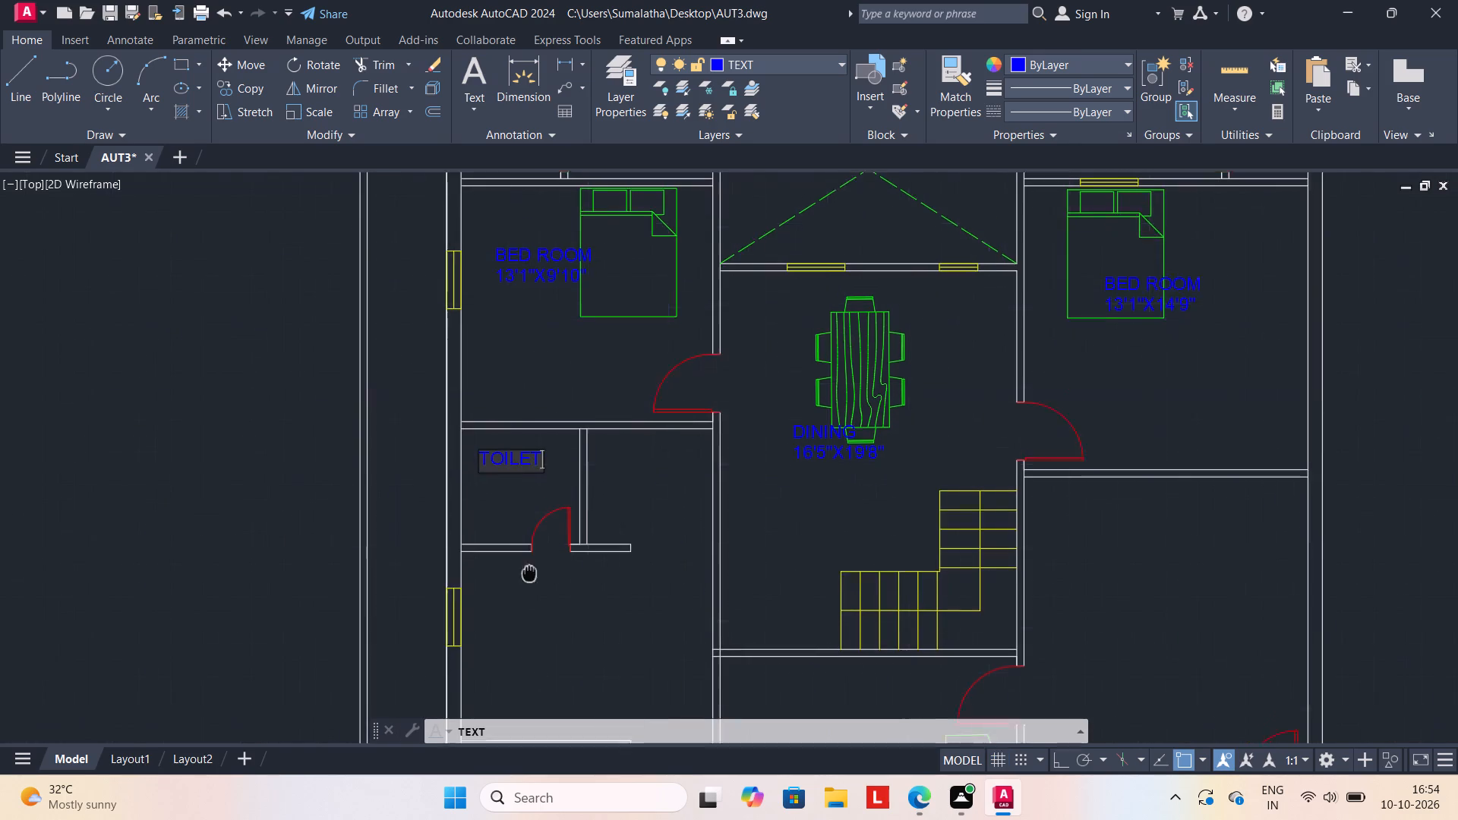
pyautogui.moveTo(532, 566); pyautogui.dragTo(551, 471, button='middle')
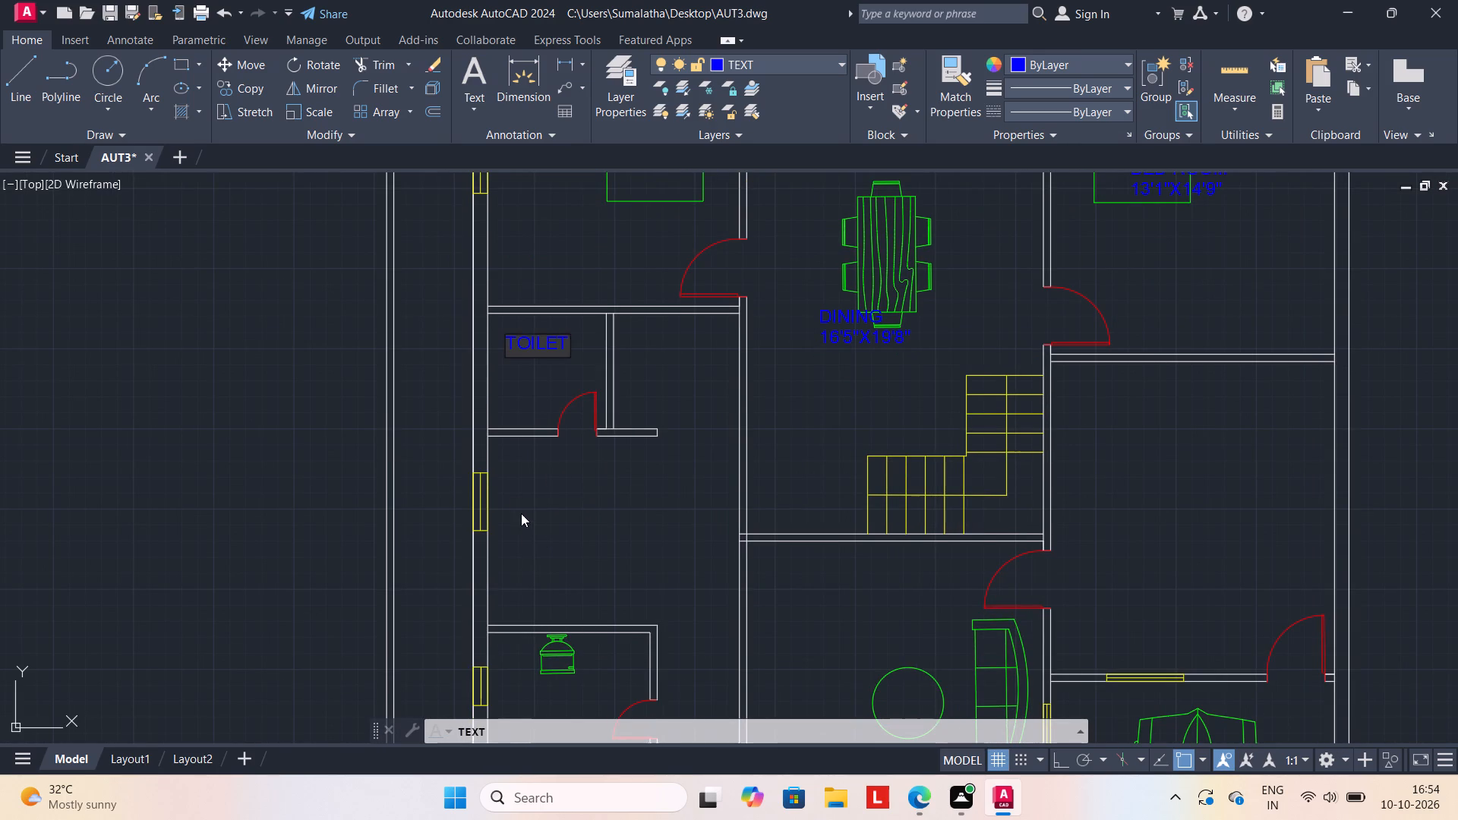
pyautogui.click(521, 513)
pyautogui.write('KITCHEN')
pyautogui.press('Return')
pyautogui.write('13\'1"')
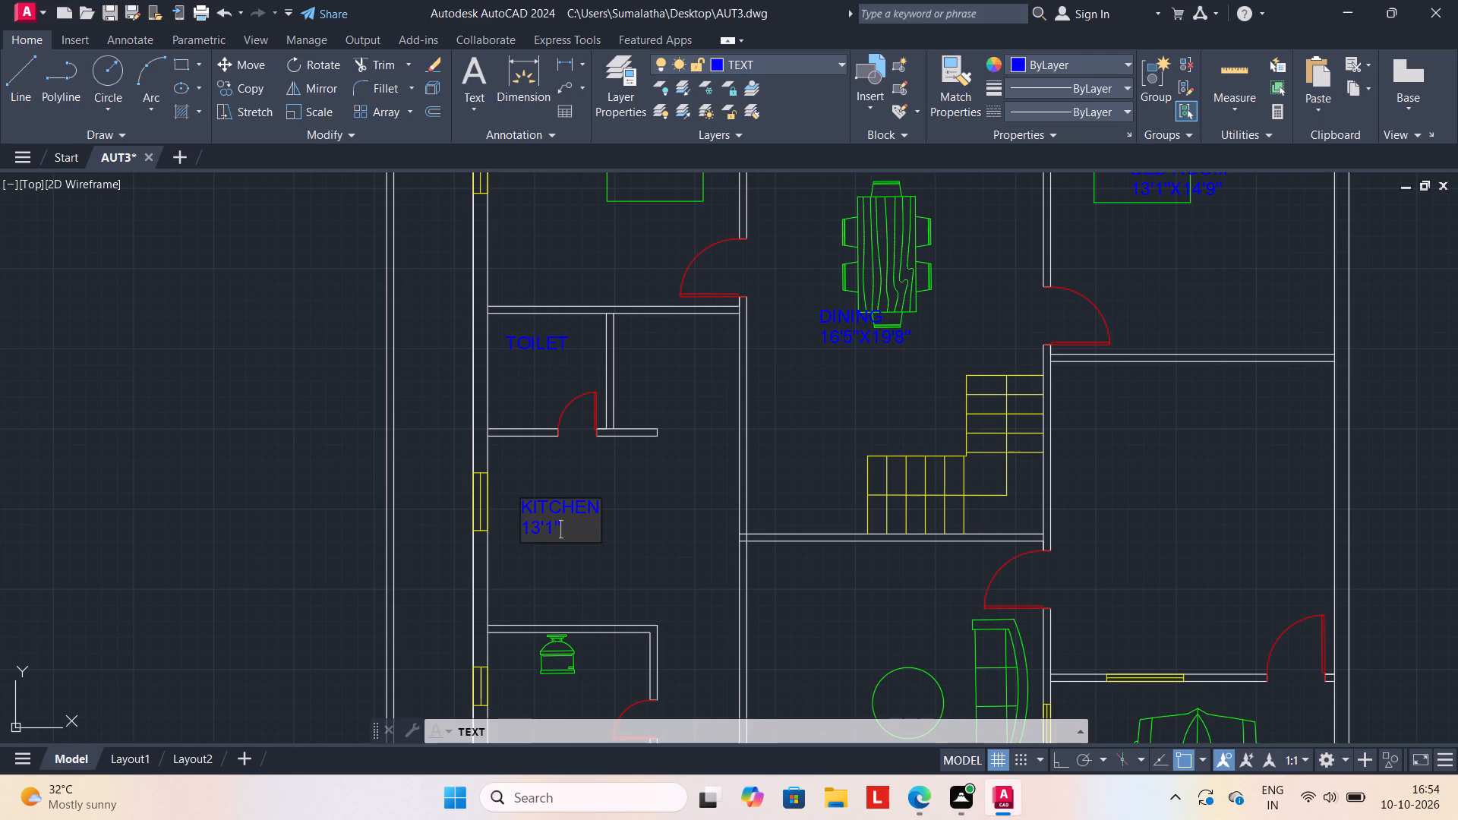
pyautogui.press('x')
pyautogui.write("9'")
pyautogui.write('10"')
# Label the room south of the northeast bedroom DRAWING /OFFICE with 13'9"X16'5" on a second line, in its upper part.
pyautogui.scroll(-1, 838, 659)
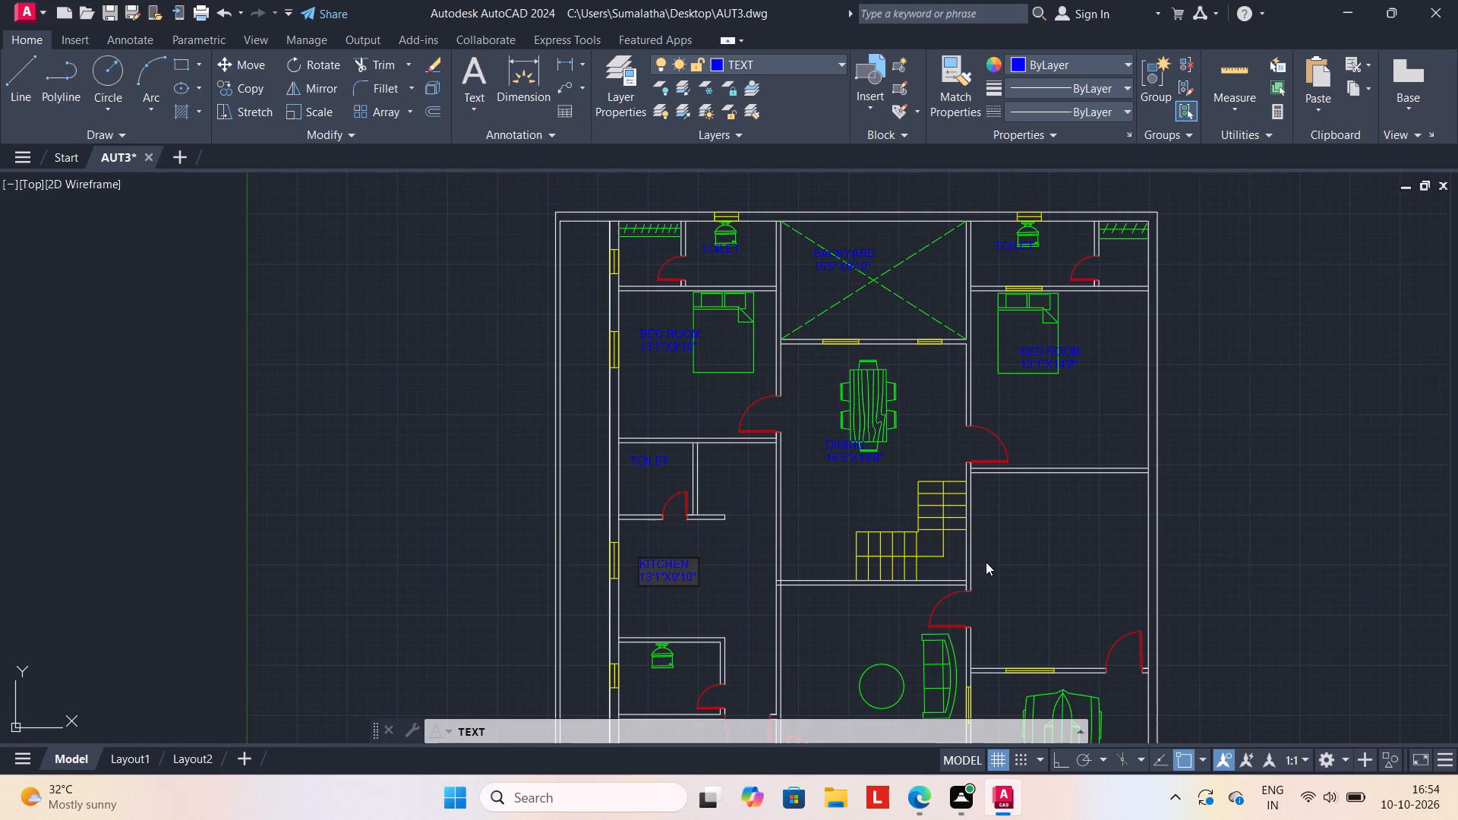
pyautogui.click(1009, 526)
pyautogui.write('DRAW')
pyautogui.write('ING')
pyautogui.press('space')
pyautogui.press('\\')
pyautogui.press('BackSpace')
pyautogui.press('/')
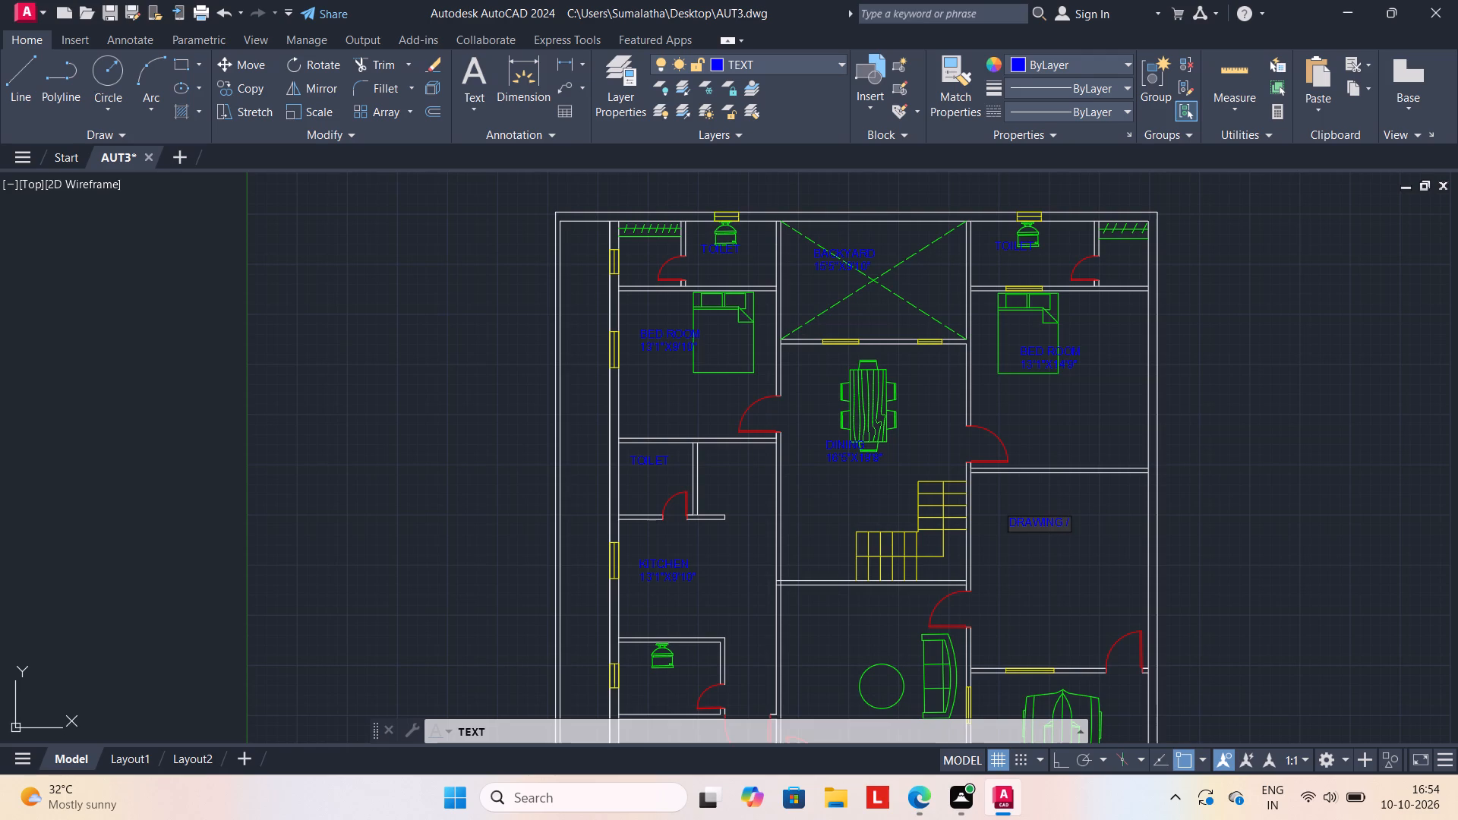
pyautogui.press('o')
pyautogui.write('FF')
pyautogui.write('ICE')
pyautogui.press('Return')
pyautogui.write("13'")
pyautogui.write('9"')
pyautogui.press('x')
pyautogui.write("16'")
pyautogui.write('5"')
# Label the room south of the staircase LIVING with 16'5"X19'8" on a second line, just northwest of the round table.
pyautogui.moveTo(853, 616); pyautogui.dragTo(898, 370, button='middle')
pyautogui.click(854, 402)
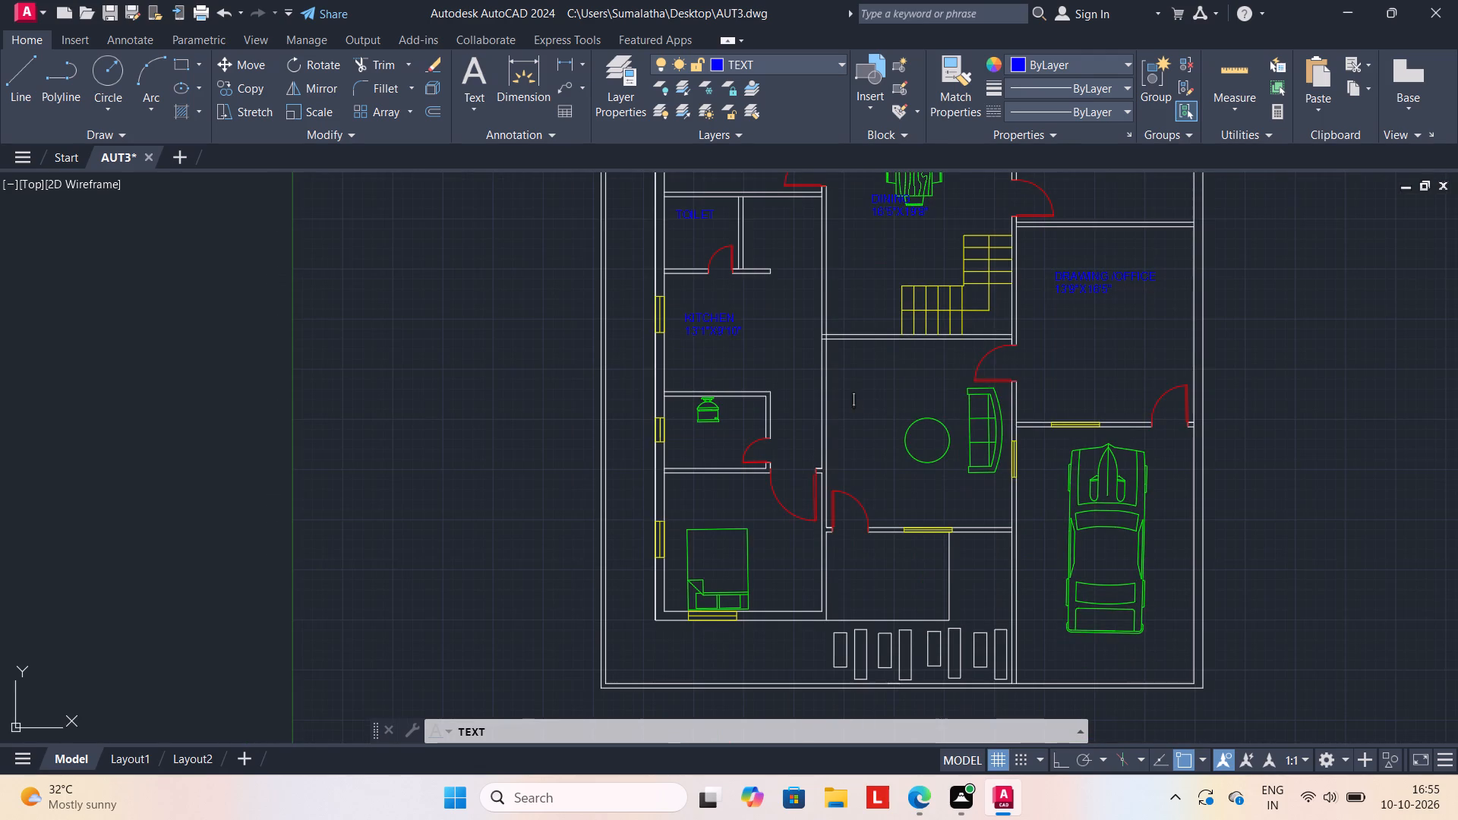
pyautogui.write('LIVI')
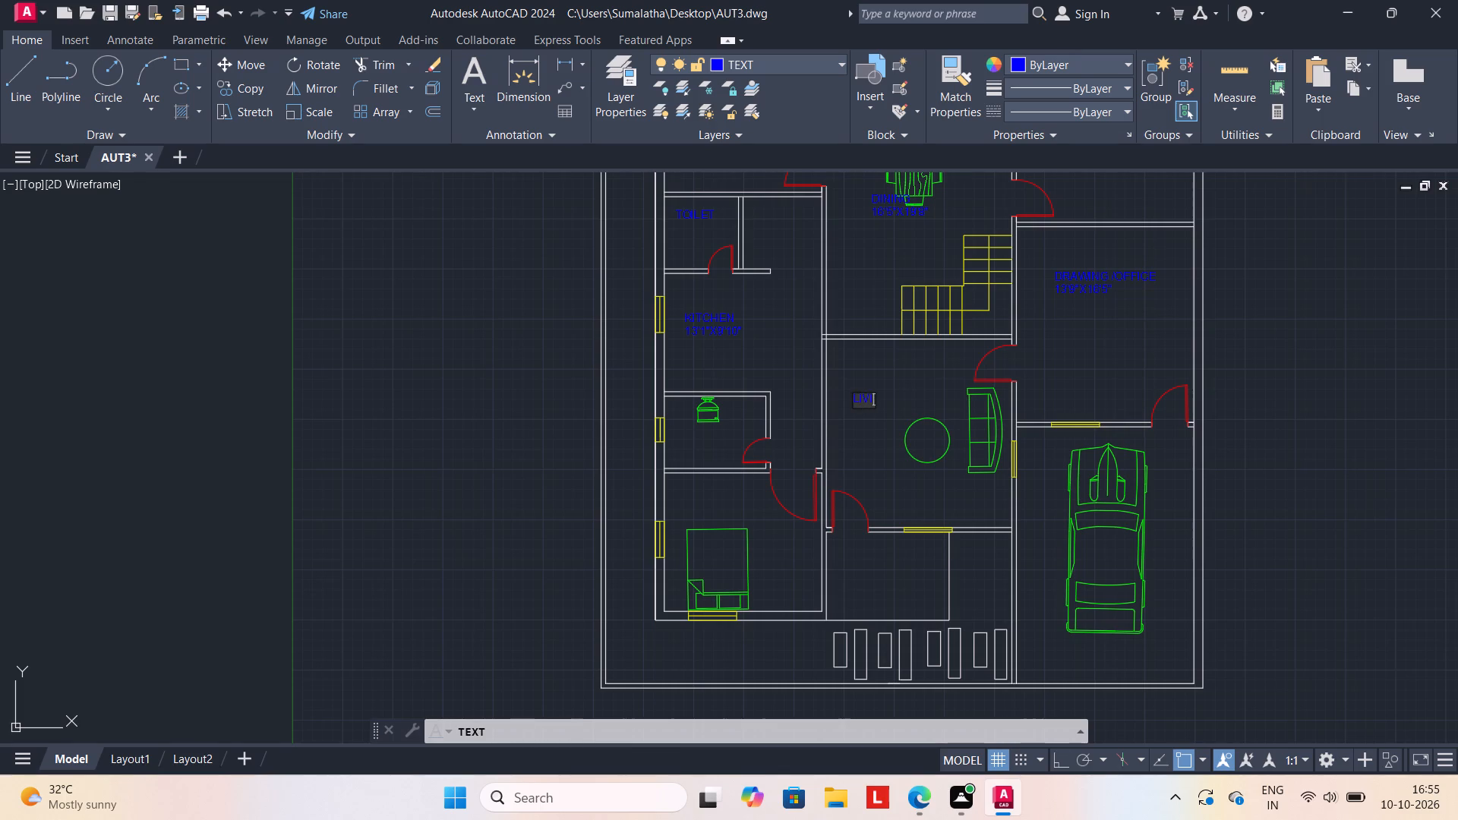
pyautogui.write('NG')
pyautogui.press('Return')
pyautogui.write("16'")
pyautogui.write('5"X')
pyautogui.write("19'")
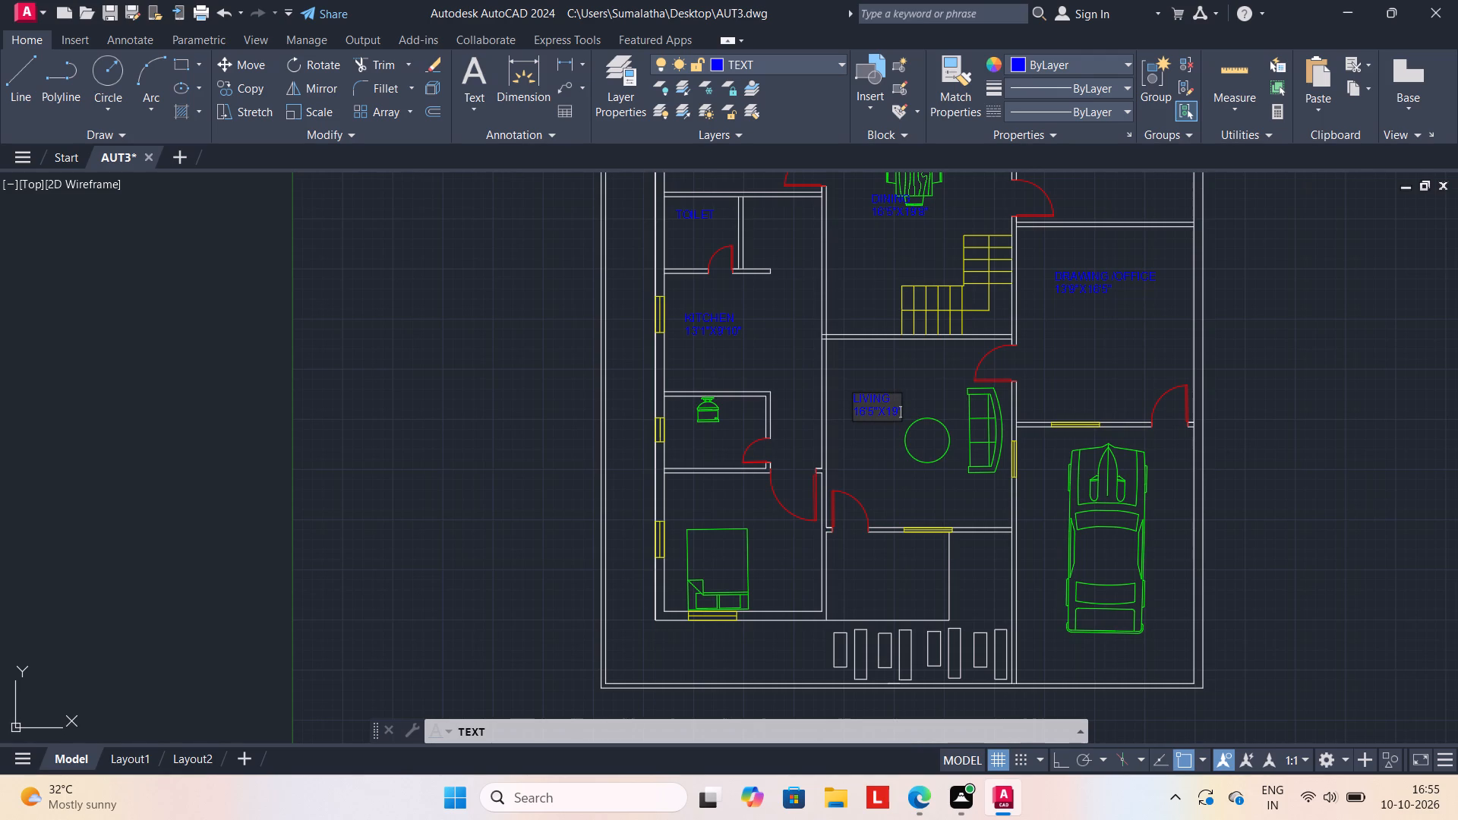
pyautogui.write('8"')
# Add the label TOILET in the small room south of the kitchen, just below the toilet fixture.
pyautogui.scroll(2, 707, 424)
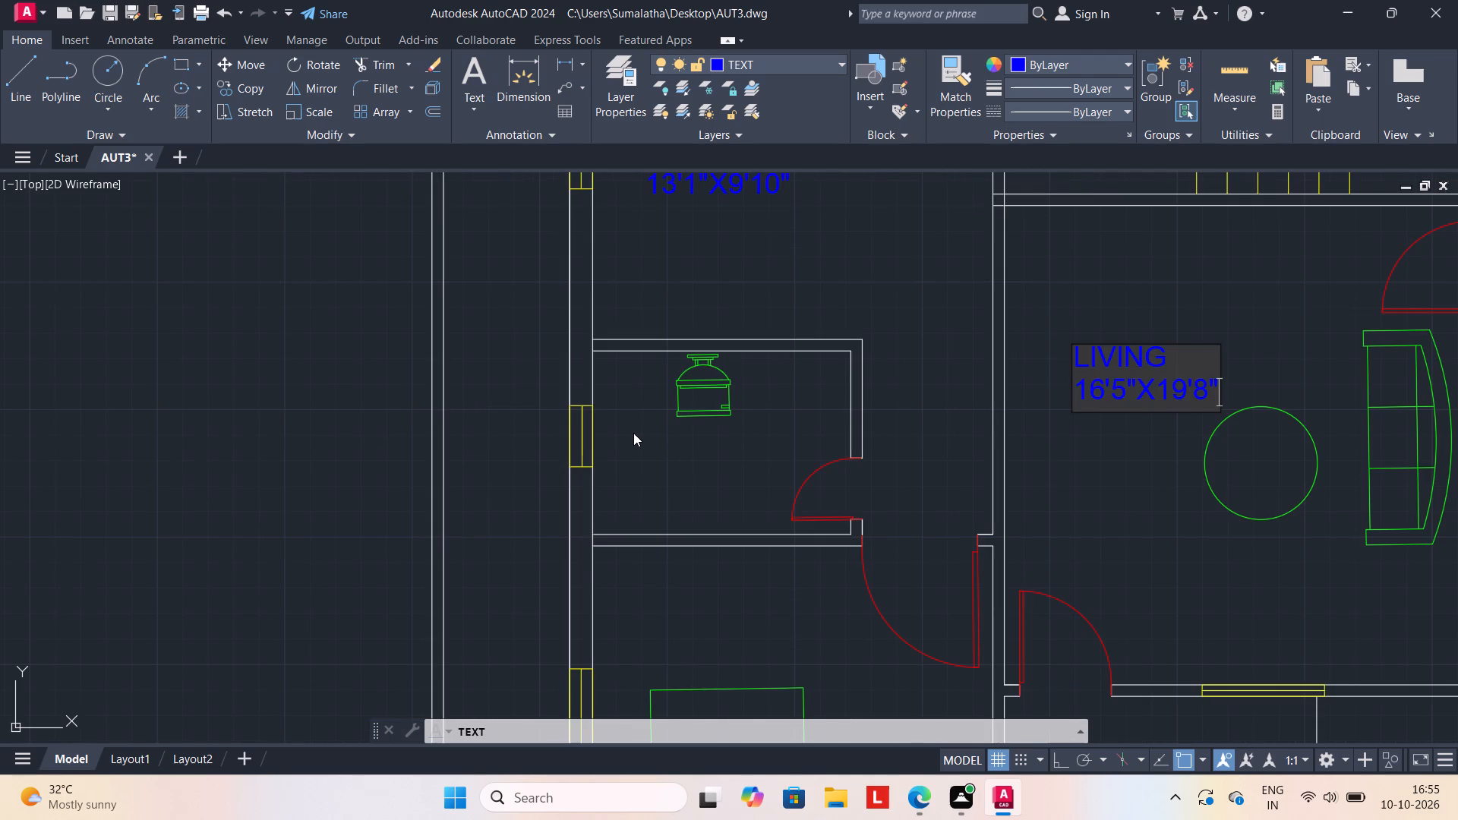
pyautogui.click(633, 433)
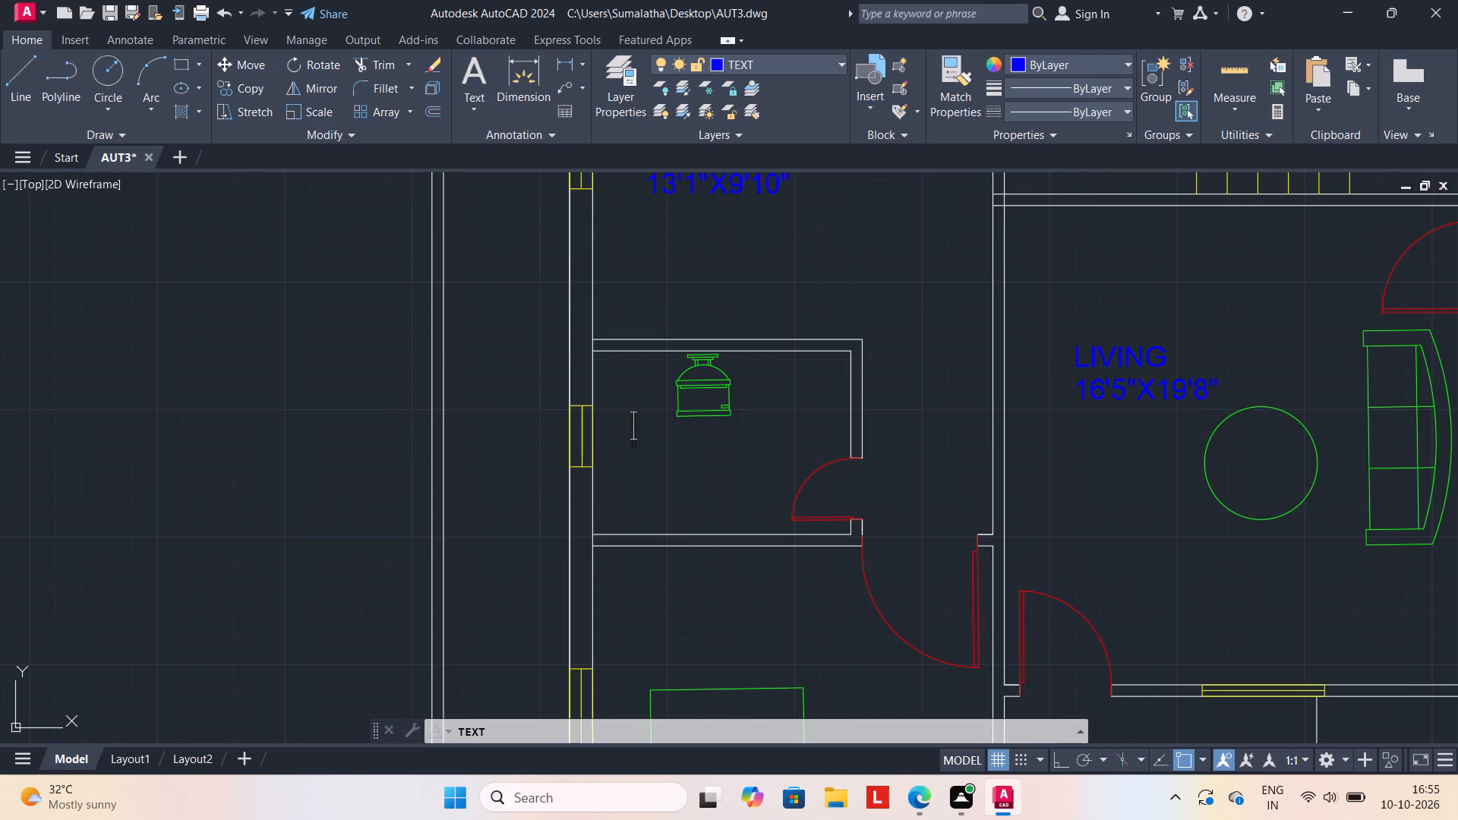
pyautogui.write('TOI')
pyautogui.write('LET')
# Label the southwest bedroom BED ROOM with 13'1"X11'6" on a second line, just above the bed.
pyautogui.scroll(-2, 633, 430)
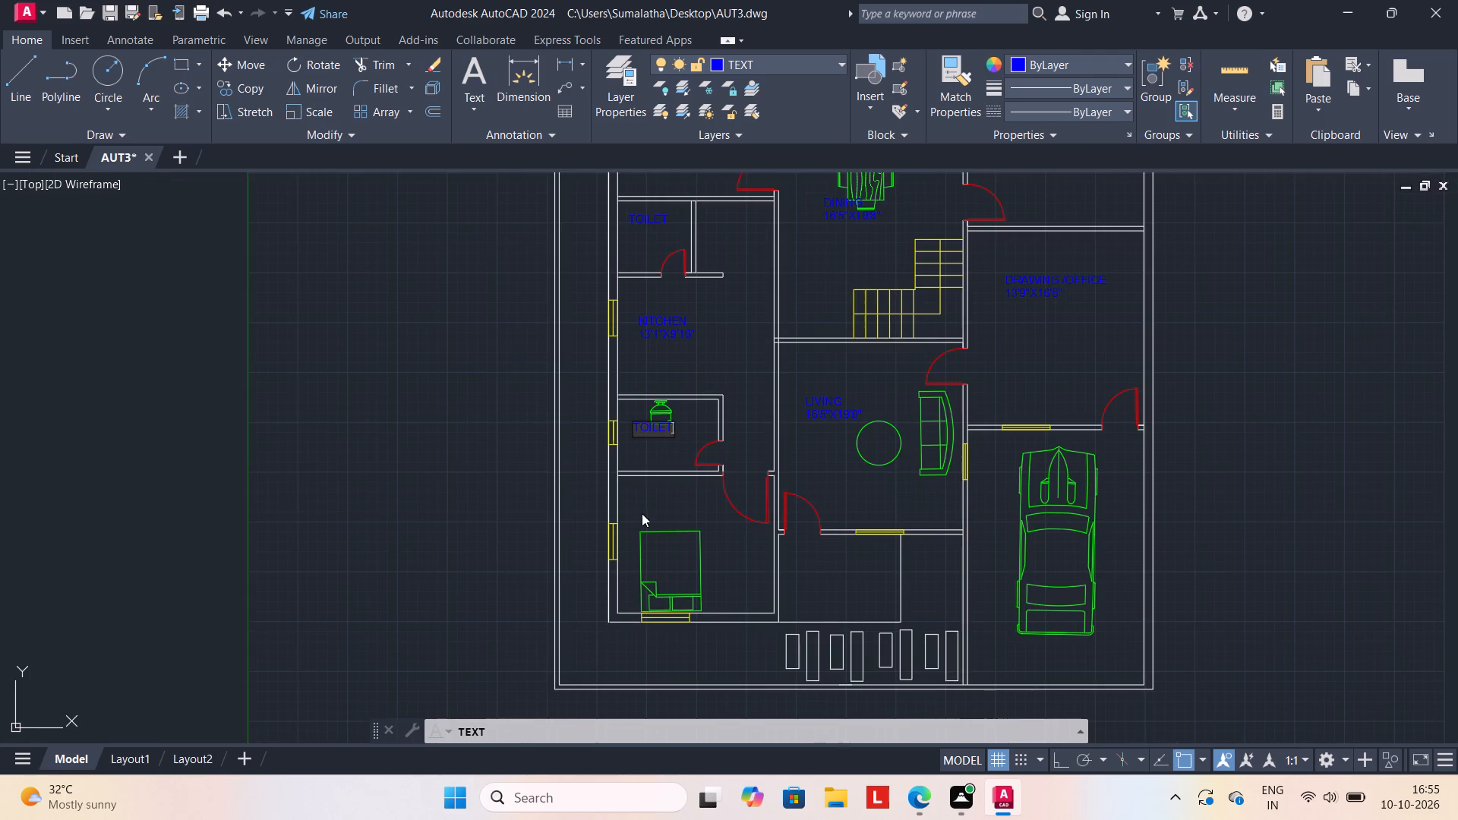
pyautogui.moveTo(647, 516); pyautogui.dragTo(651, 424, button='middle')
pyautogui.scroll(1, 636, 430)
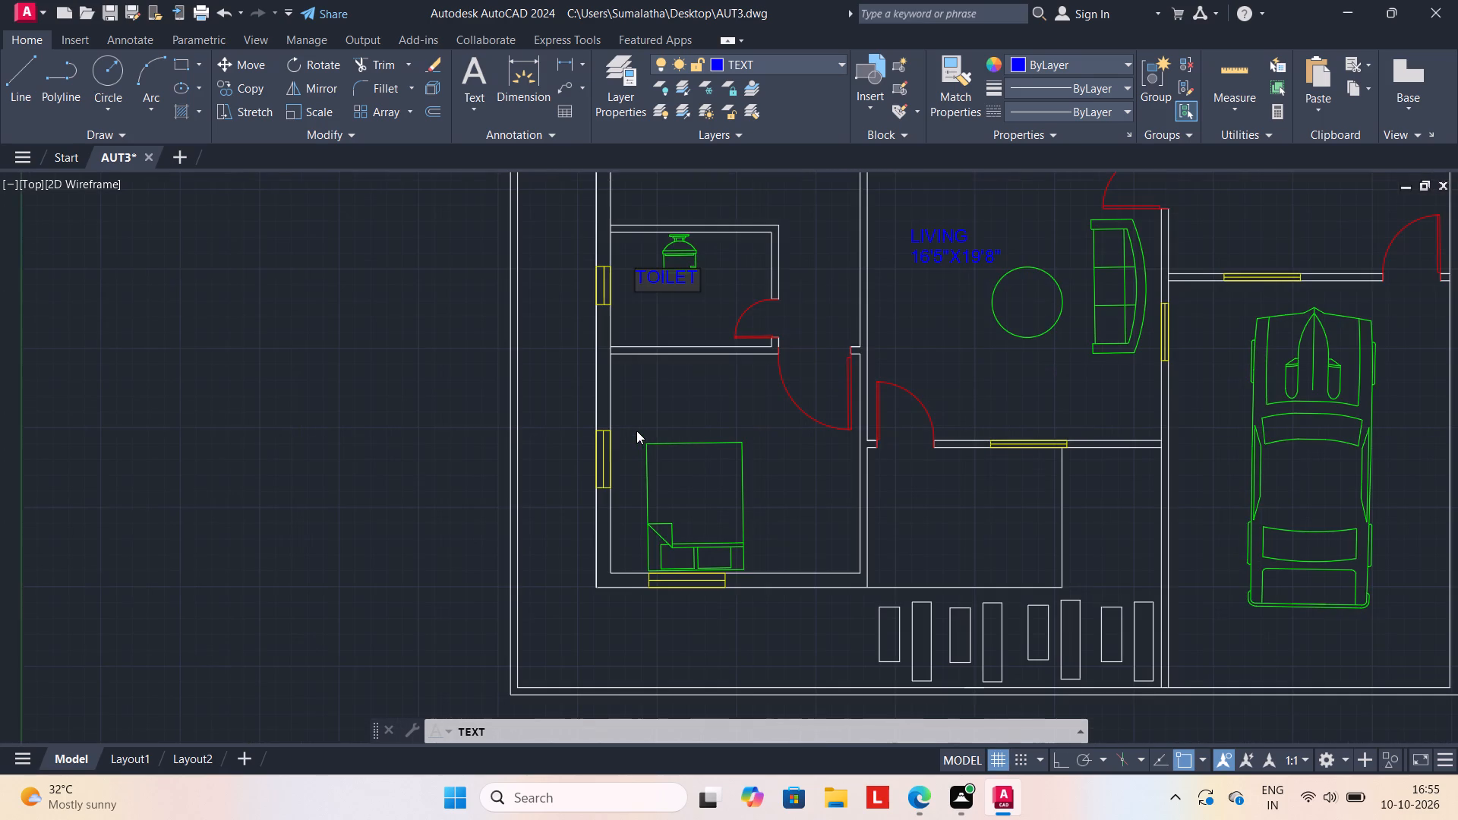
pyautogui.click(645, 410)
pyautogui.write('BED ROOM')
pyautogui.press('Return')
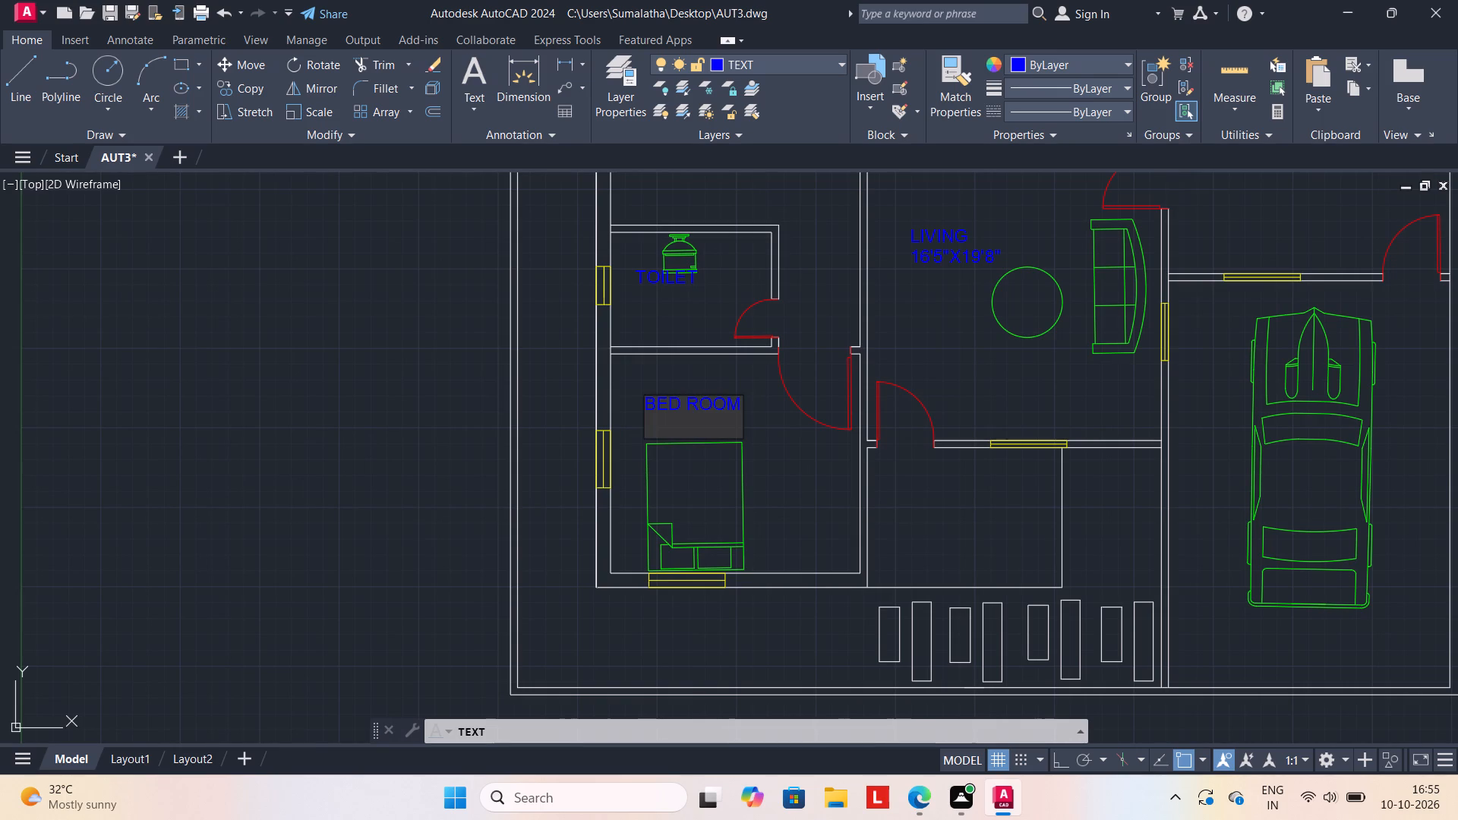
pyautogui.write("13'")
pyautogui.press('1')
pyautogui.hotkey('shift', '"')
pyautogui.press('x')
pyautogui.write("11'")
pyautogui.write('6"')
# Label the space south of the living room SIT OUT with 9'10"X6'7" on a second line, just below the entrance door.
pyautogui.click(896, 479)
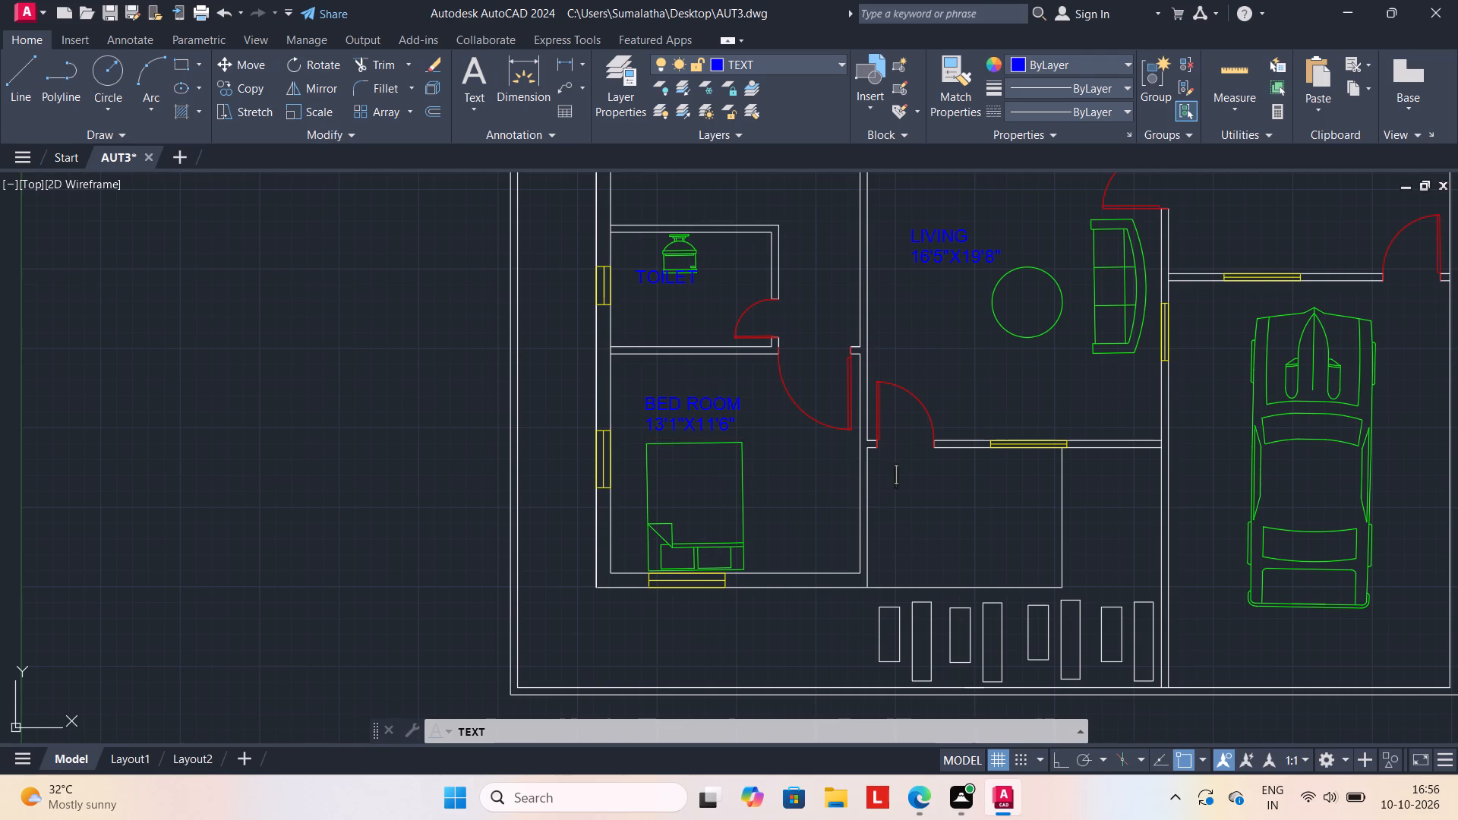
pyautogui.press('s')
pyautogui.write('IT')
pyautogui.press('space')
pyautogui.write('OUT')
pyautogui.press('Return')
pyautogui.press('9')
pyautogui.write('\'10"')
pyautogui.press('x')
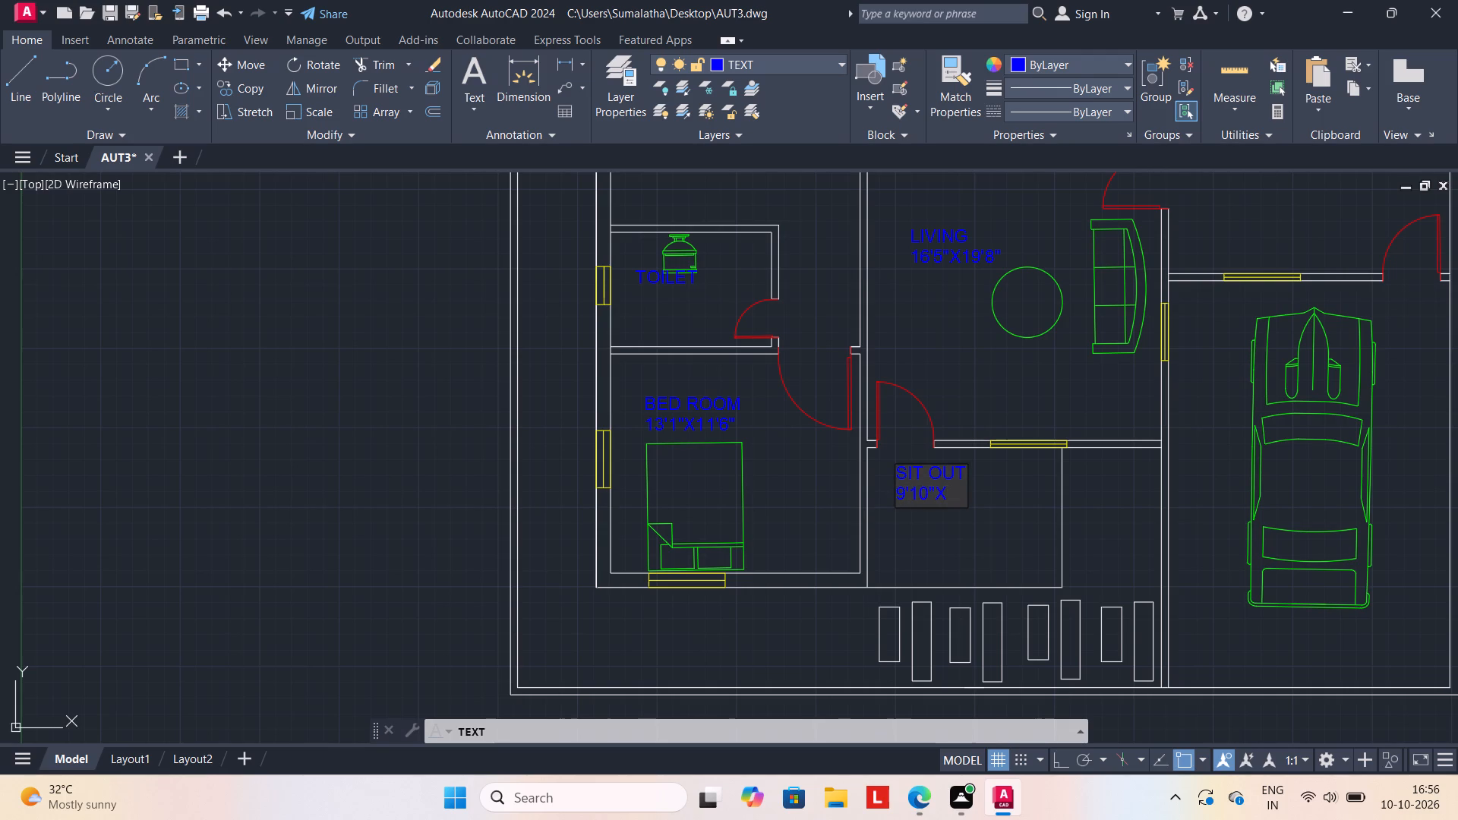
pyautogui.write('6\'7"')
# Label the open strip south of the southwest bedroom GARDEN with 14'1"X5'3" on a second line, just below the bedroom's south window.
pyautogui.click(657, 623)
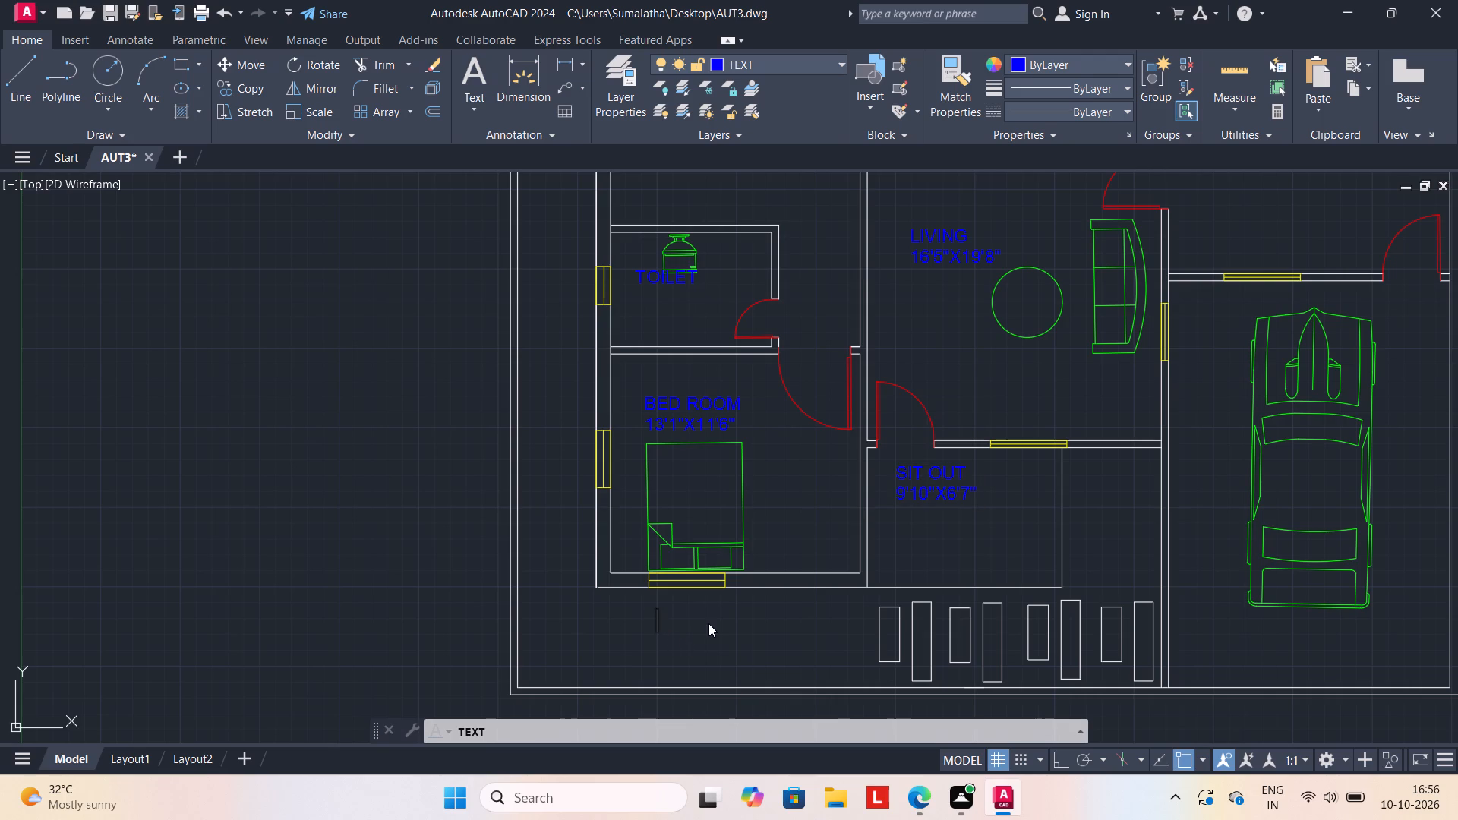
pyautogui.write('GAR')
pyautogui.write('DEN')
pyautogui.press('Return')
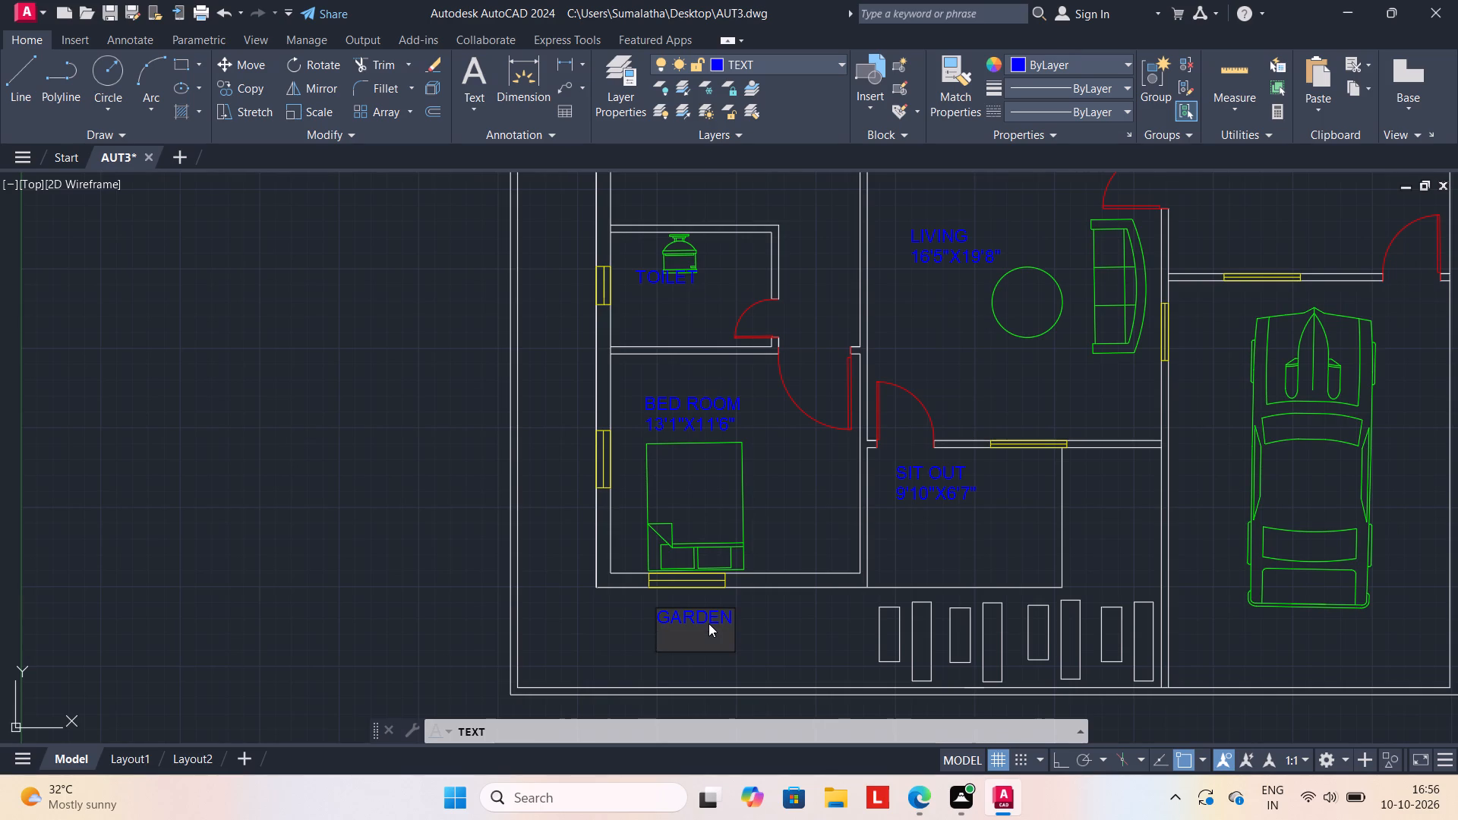
pyautogui.write("14'")
pyautogui.write('1"')
pyautogui.press('x')
pyautogui.write("5'")
pyautogui.write('3"')
# Label the car space in the southeast corner PARKING with 14'X21'4" on a second line, placing the text over the car.
pyautogui.scroll(-1, 955, 541)
pyautogui.moveTo(1122, 547); pyautogui.dragTo(1016, 520, button='middle')
pyautogui.scroll(2, 1034, 582)
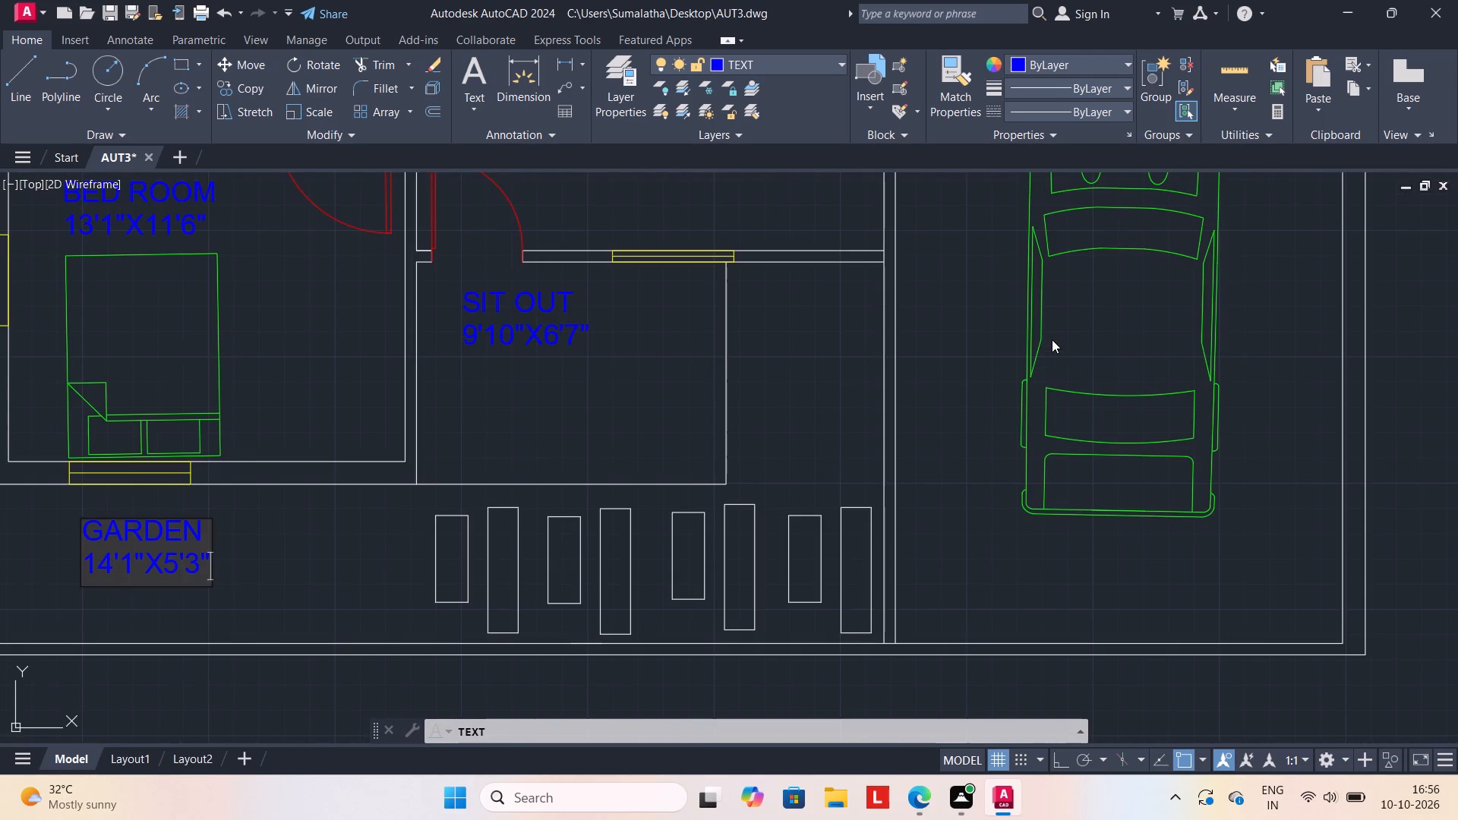
pyautogui.click(1052, 339)
pyautogui.write('PAR')
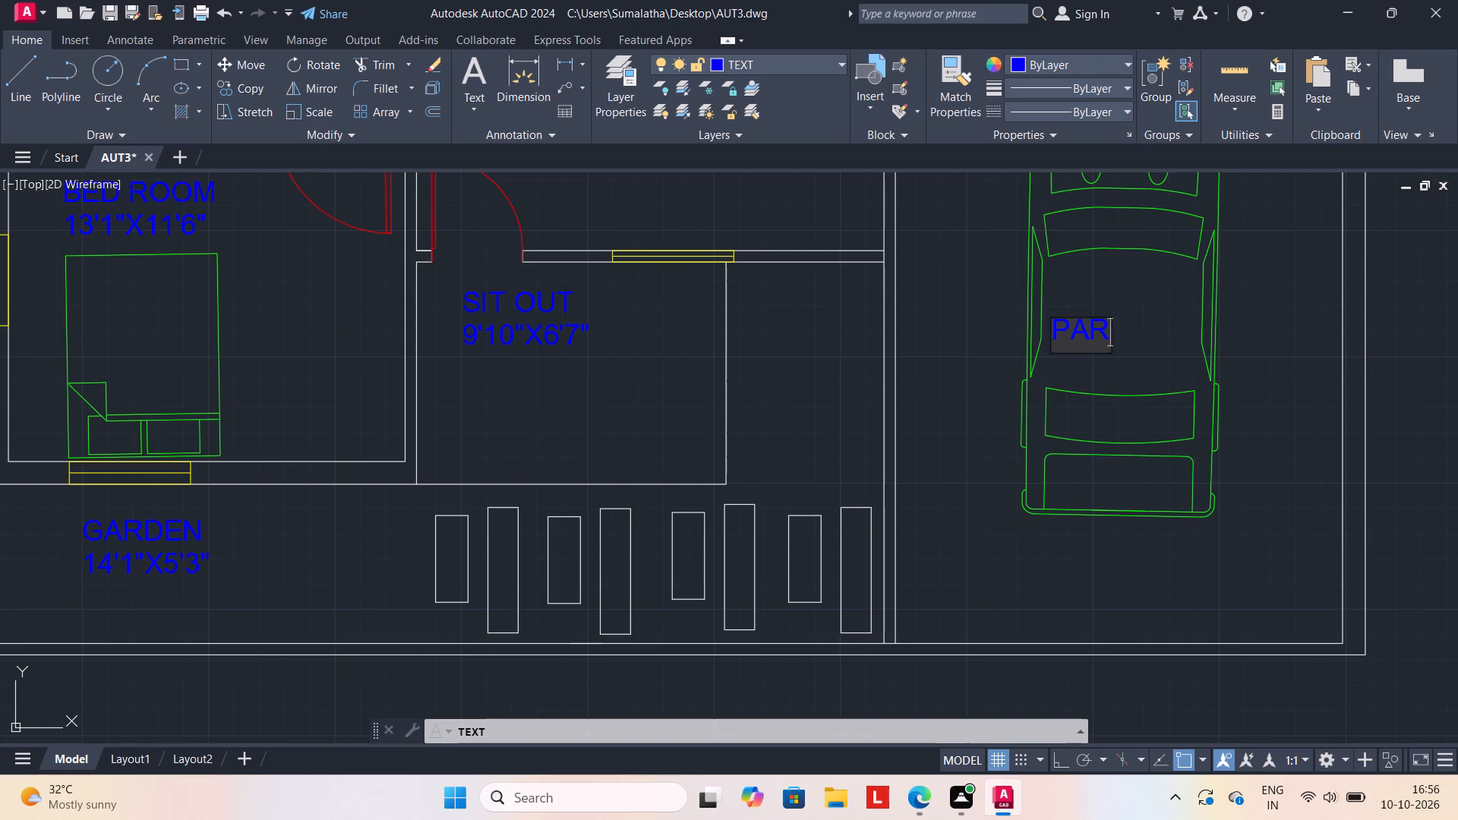
pyautogui.write('KING')
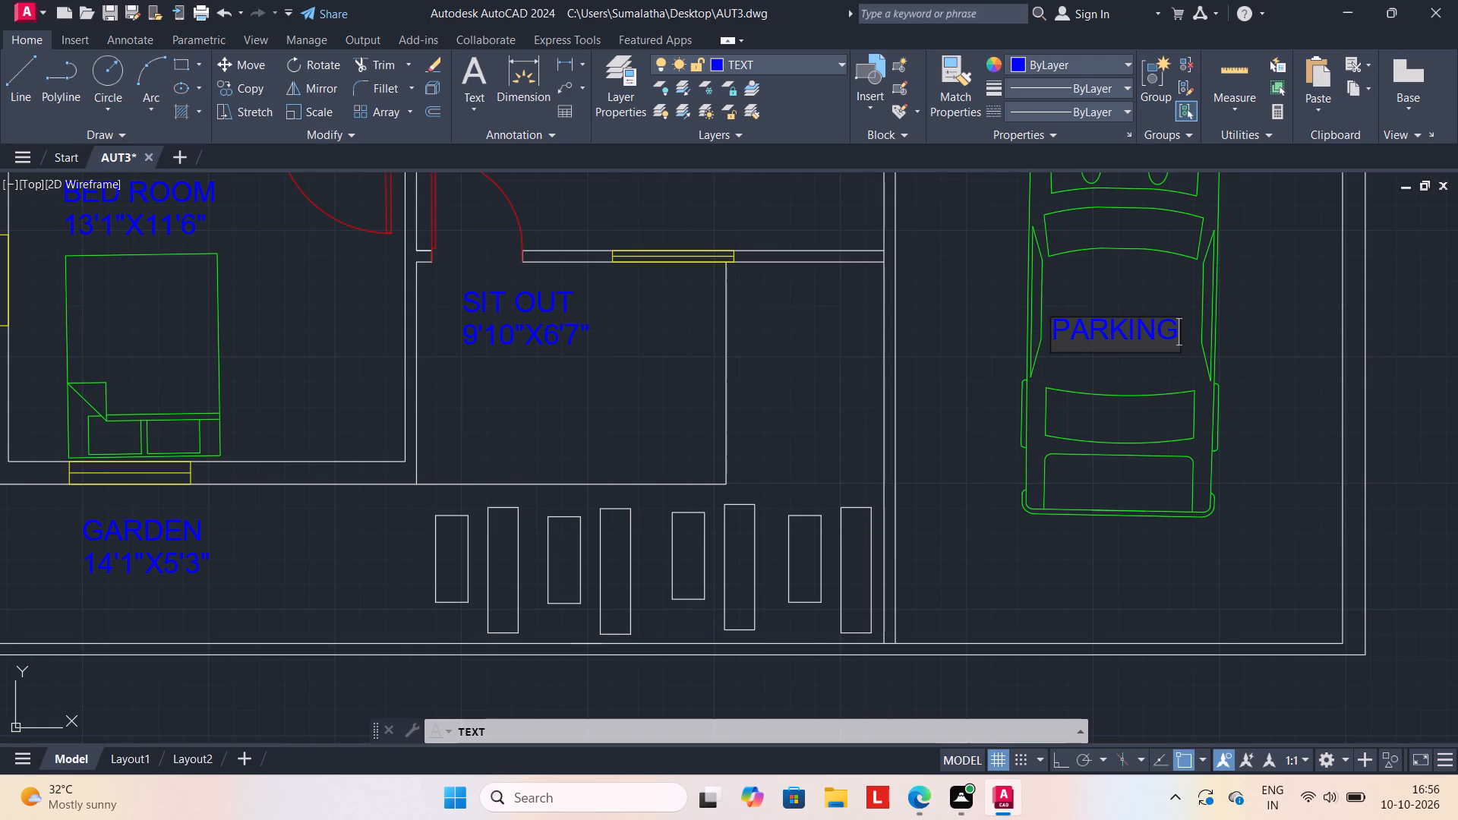
pyautogui.press('Return')
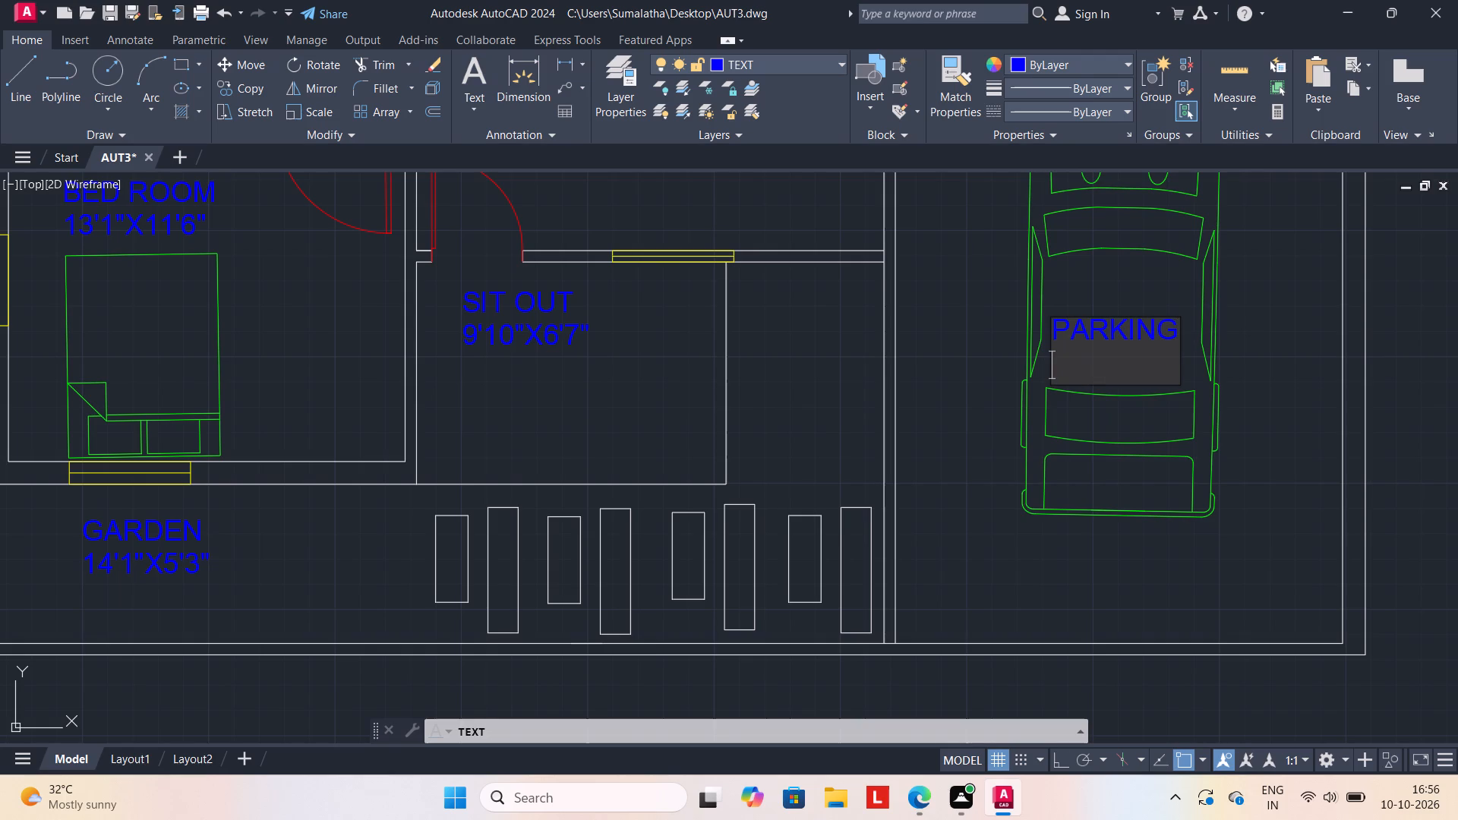
pyautogui.write("14'")
pyautogui.write('X12')
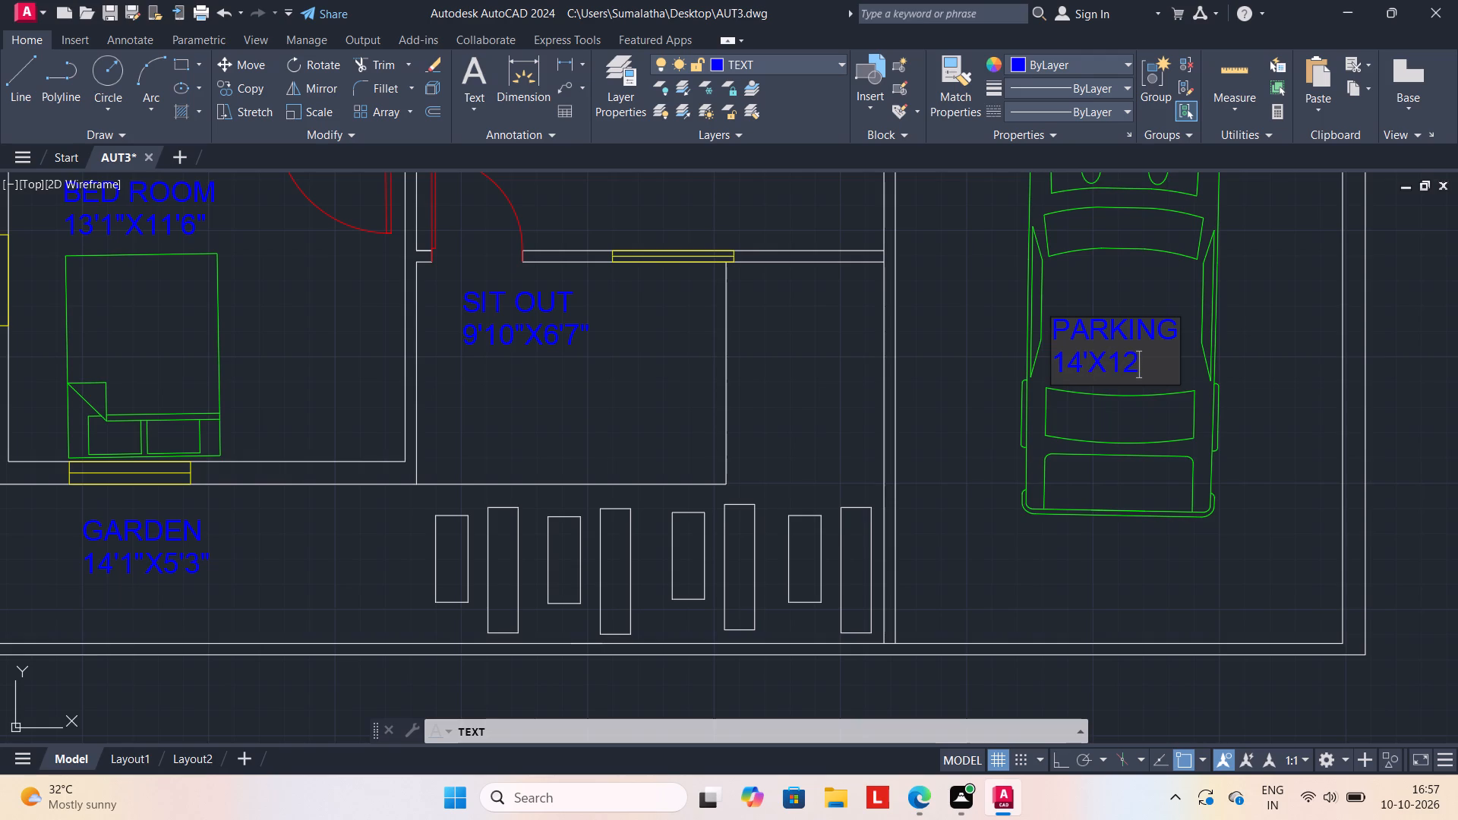
pyautogui.press("'")
pyautogui.press('BackSpace')
pyautogui.press('BackSpace')
pyautogui.press('BackSpace')
pyautogui.write("21'")
pyautogui.write('4"')
# Add the drawing title 3 BED ROOM HOUSE PLAN outside the boundary wall, just south of the GARDEN label.
pyautogui.scroll(-3, 1052, 339)
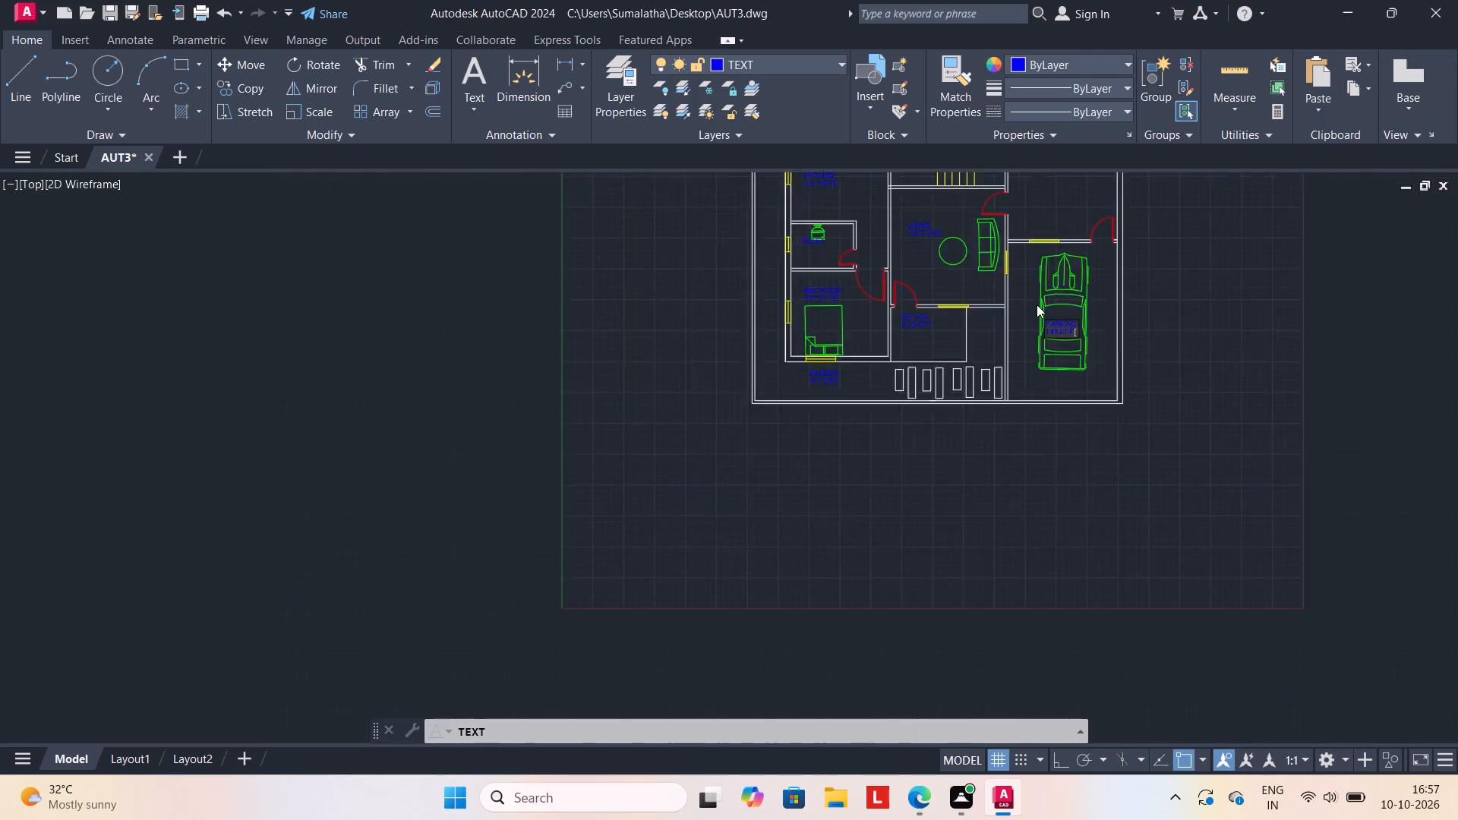
pyautogui.scroll(-1, 1037, 304)
pyautogui.moveTo(1038, 301); pyautogui.dragTo(1043, 432, button='middle')
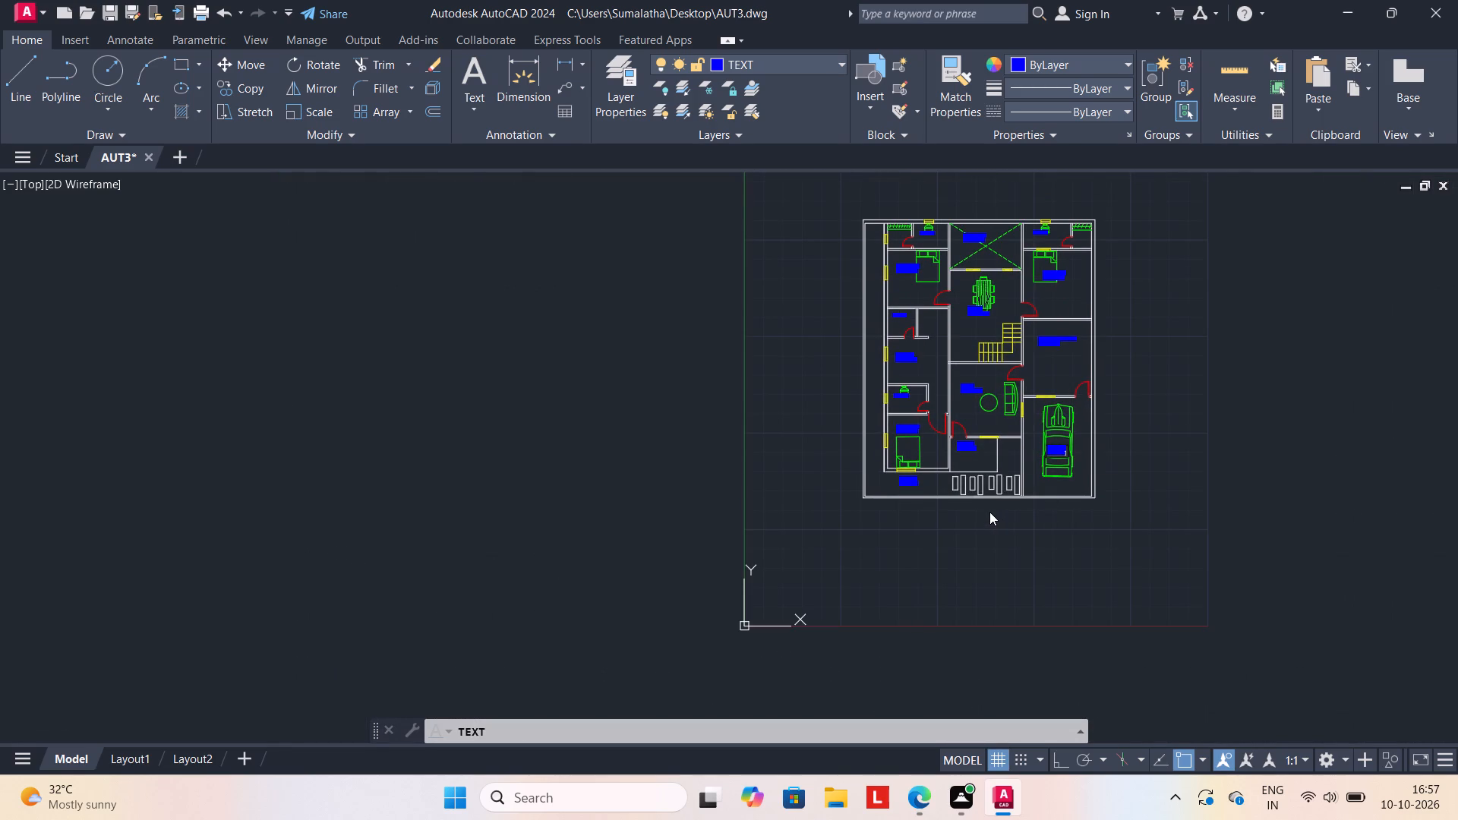
pyautogui.scroll(1, 986, 509)
pyautogui.moveTo(986, 509); pyautogui.dragTo(908, 578, button='middle')
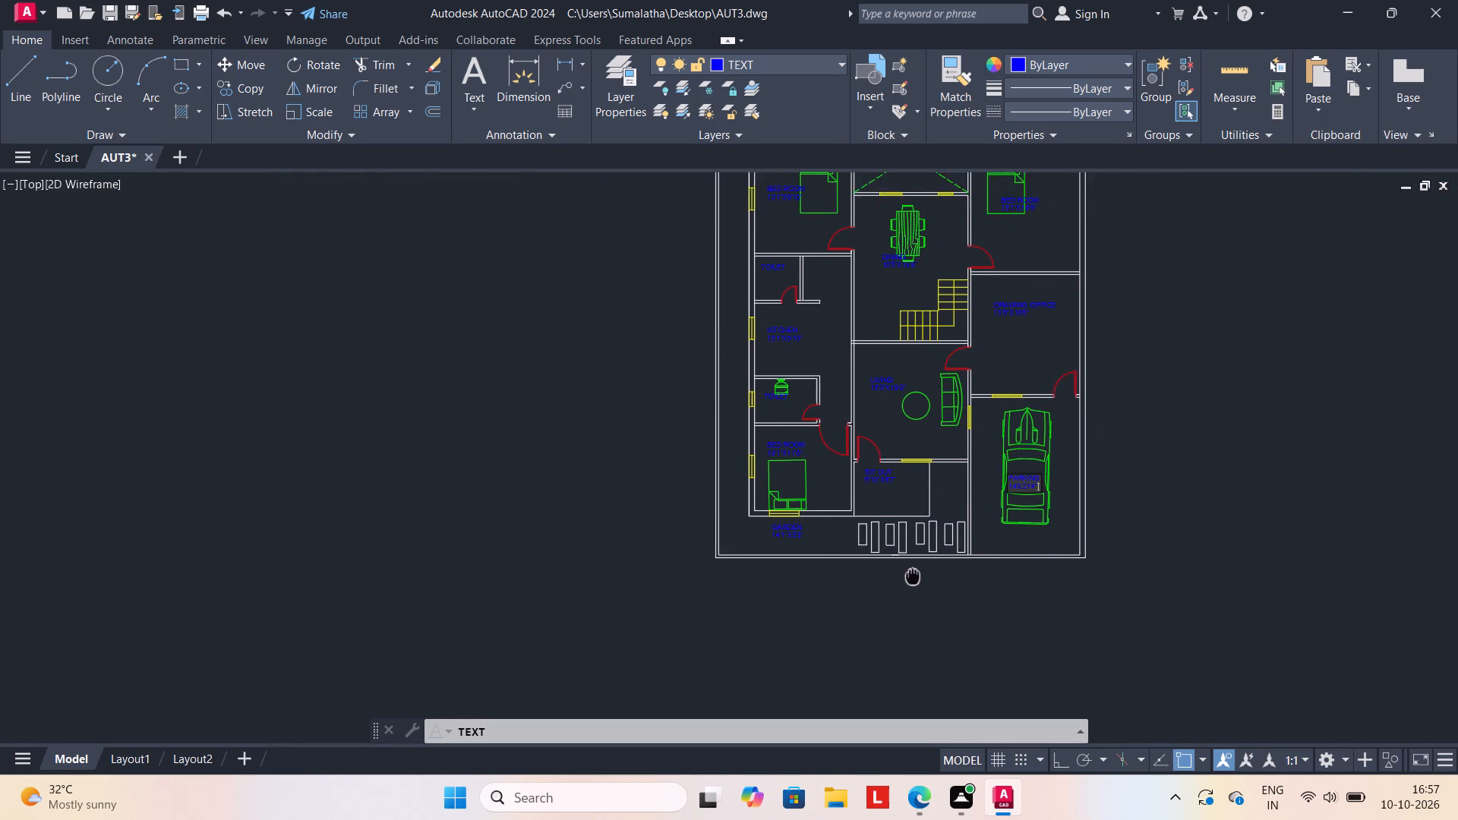
pyautogui.moveTo(908, 578); pyautogui.dragTo(811, 667, button='middle')
pyautogui.moveTo(791, 684); pyautogui.dragTo(816, 670, button='middle')
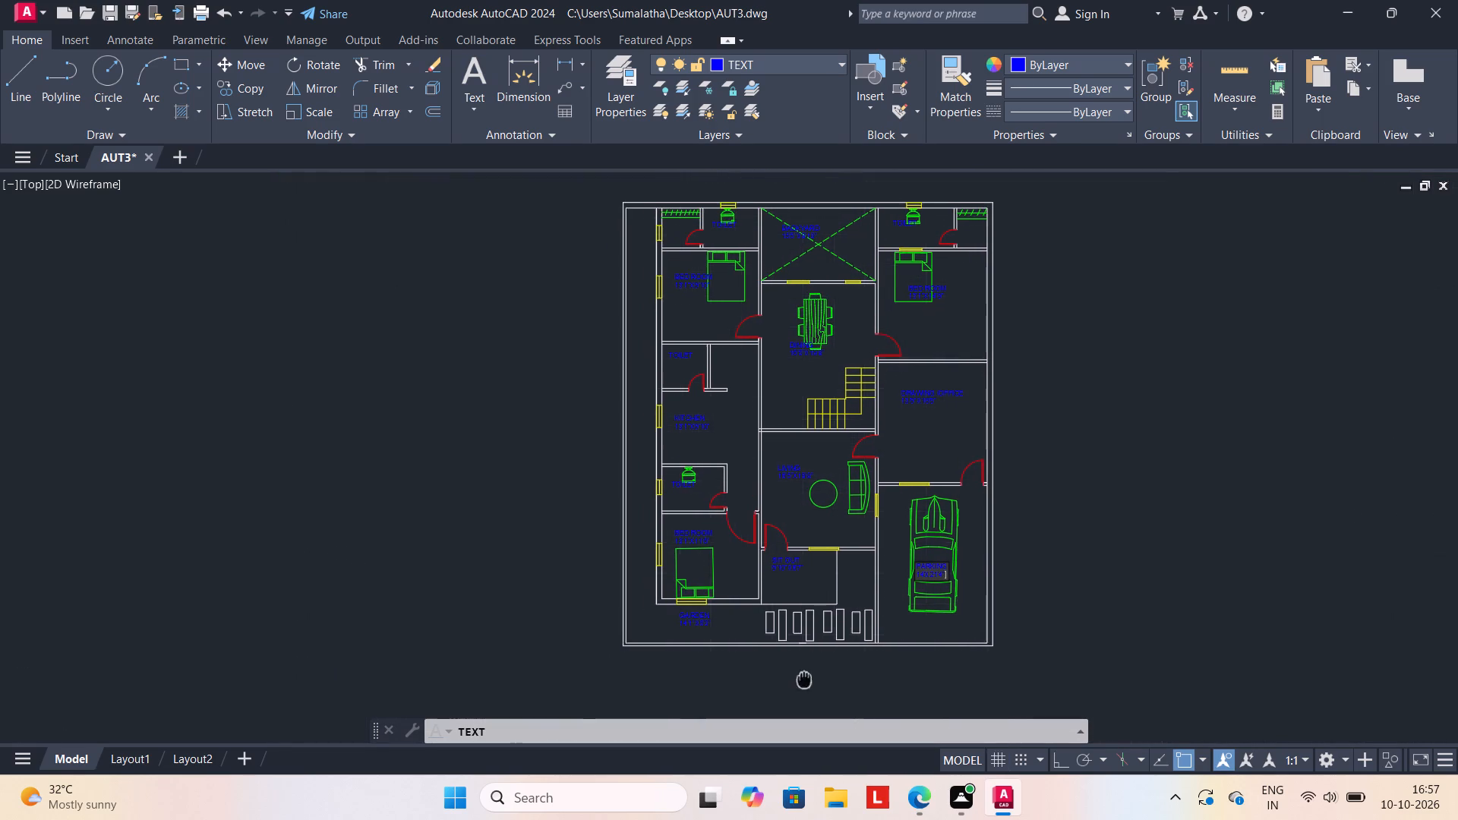
pyautogui.moveTo(816, 670); pyautogui.dragTo(856, 621, button='middle')
pyautogui.moveTo(793, 654); pyautogui.dragTo(824, 589, button='middle')
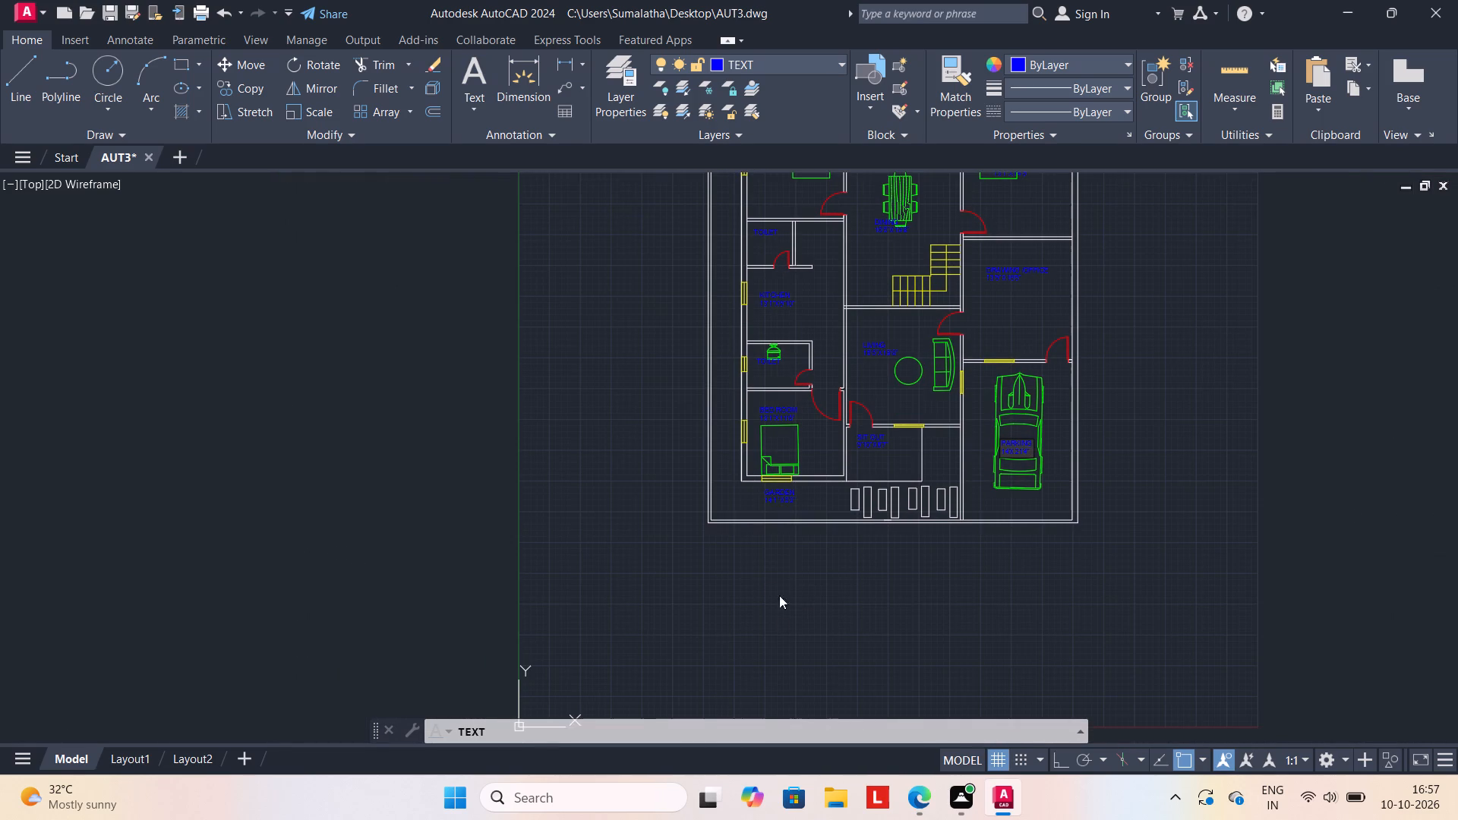
pyautogui.click(751, 555)
pyautogui.press('3')
pyautogui.scroll(3, 762, 531)
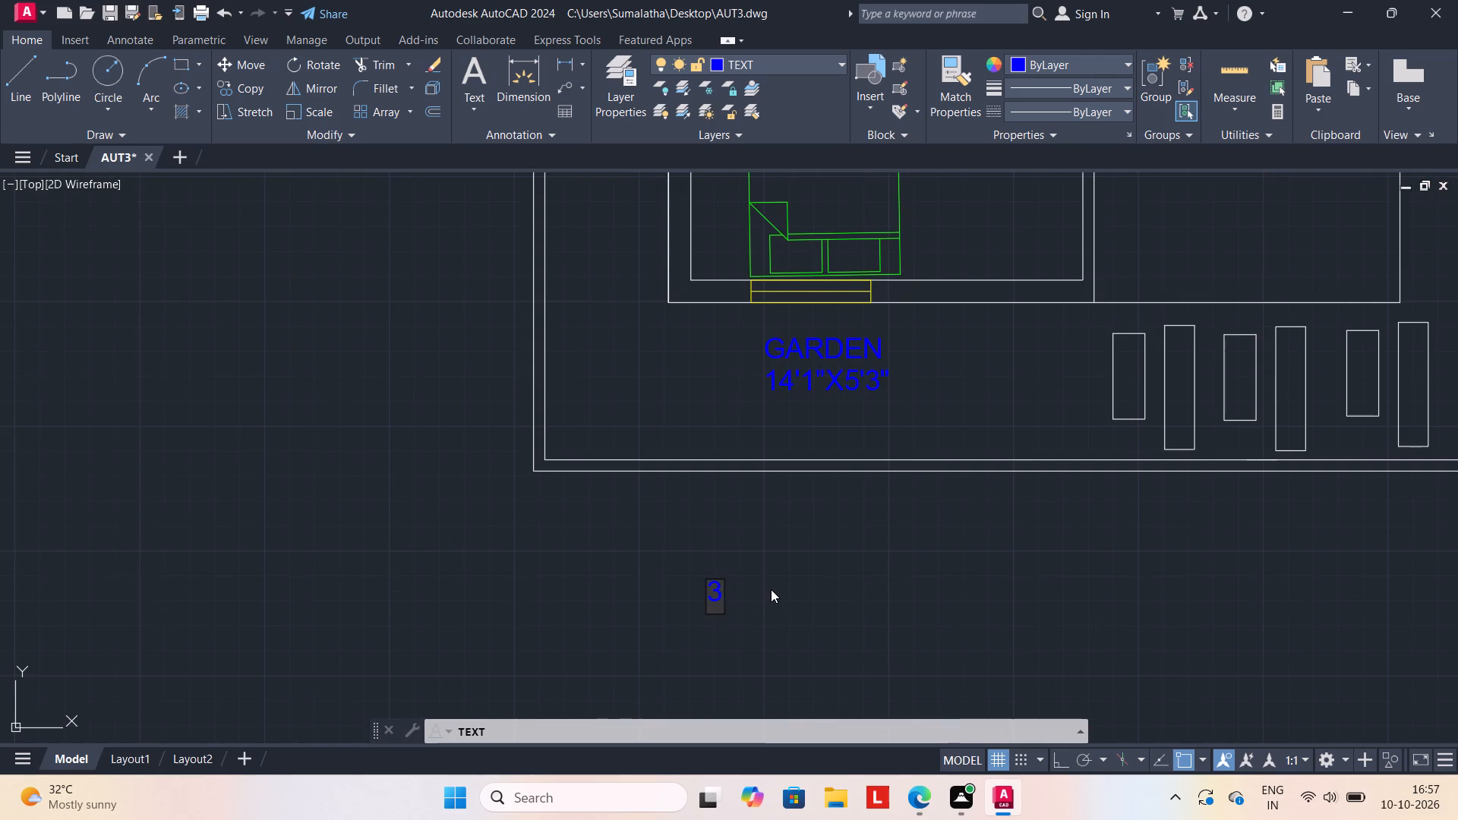
pyautogui.press('space')
pyautogui.write('BED ROO')
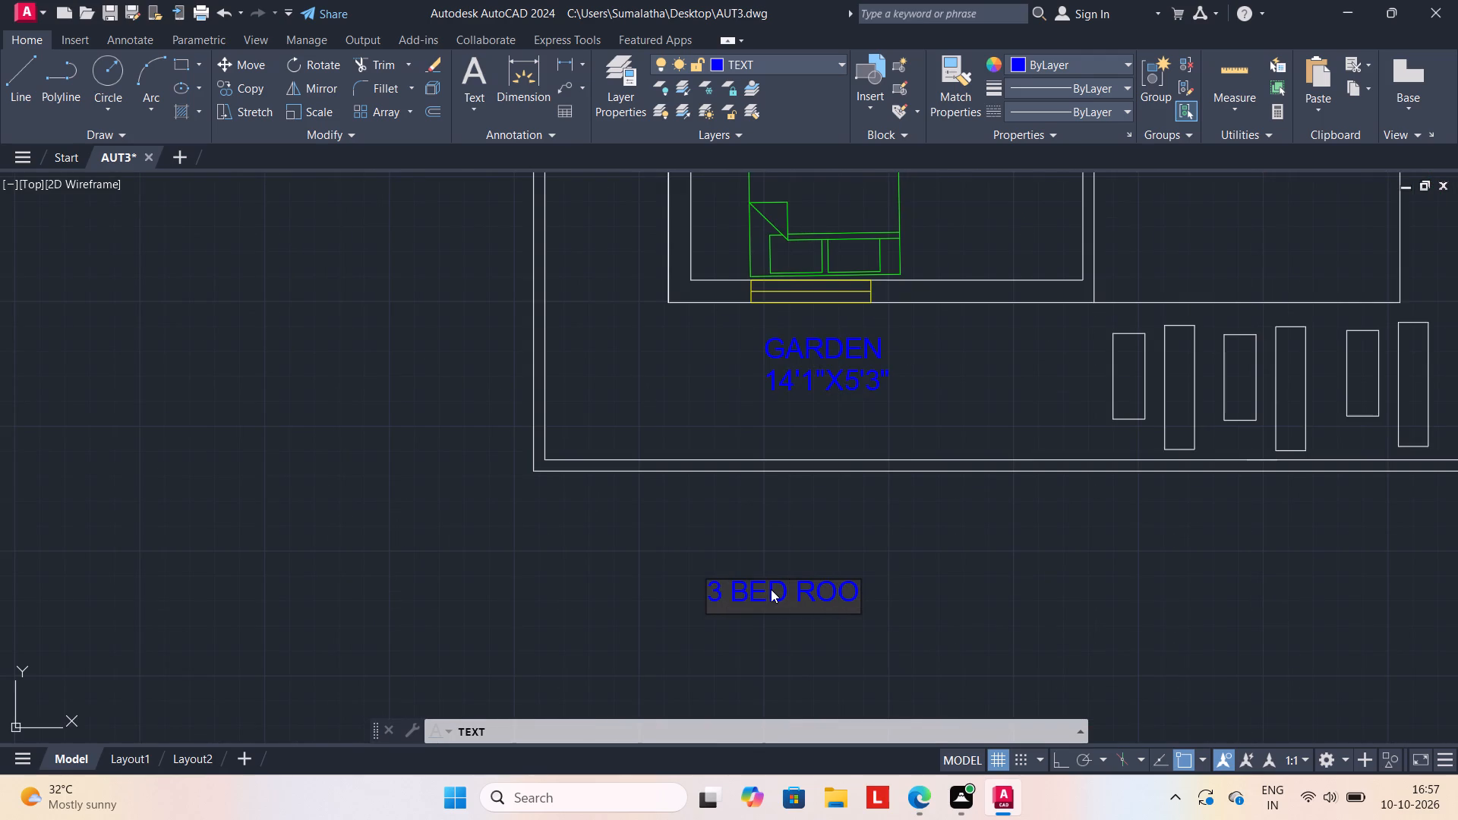
pyautogui.press('m')
pyautogui.press('space')
pyautogui.press('h')
pyautogui.write('OUSE PLAN')
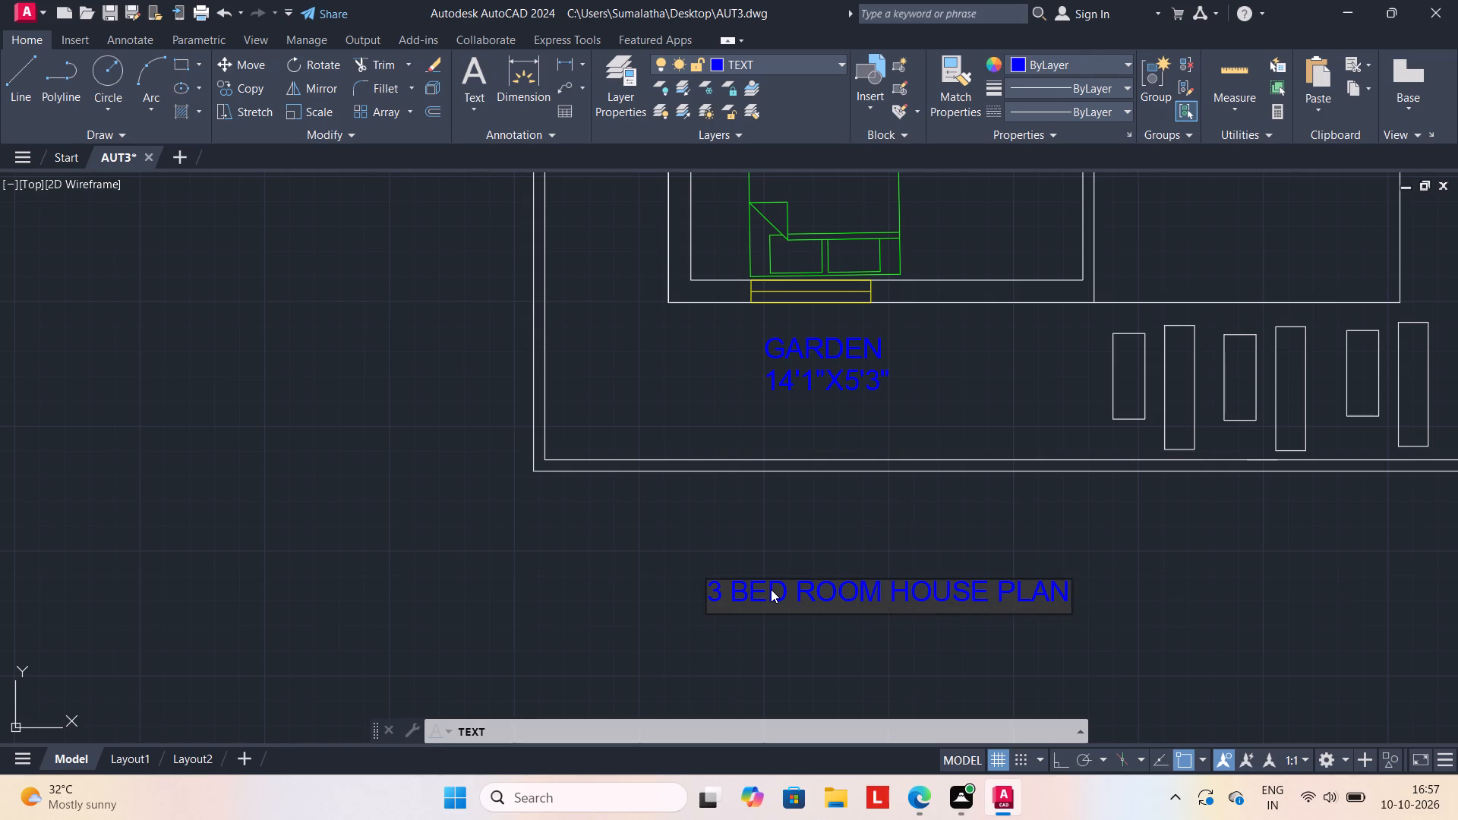
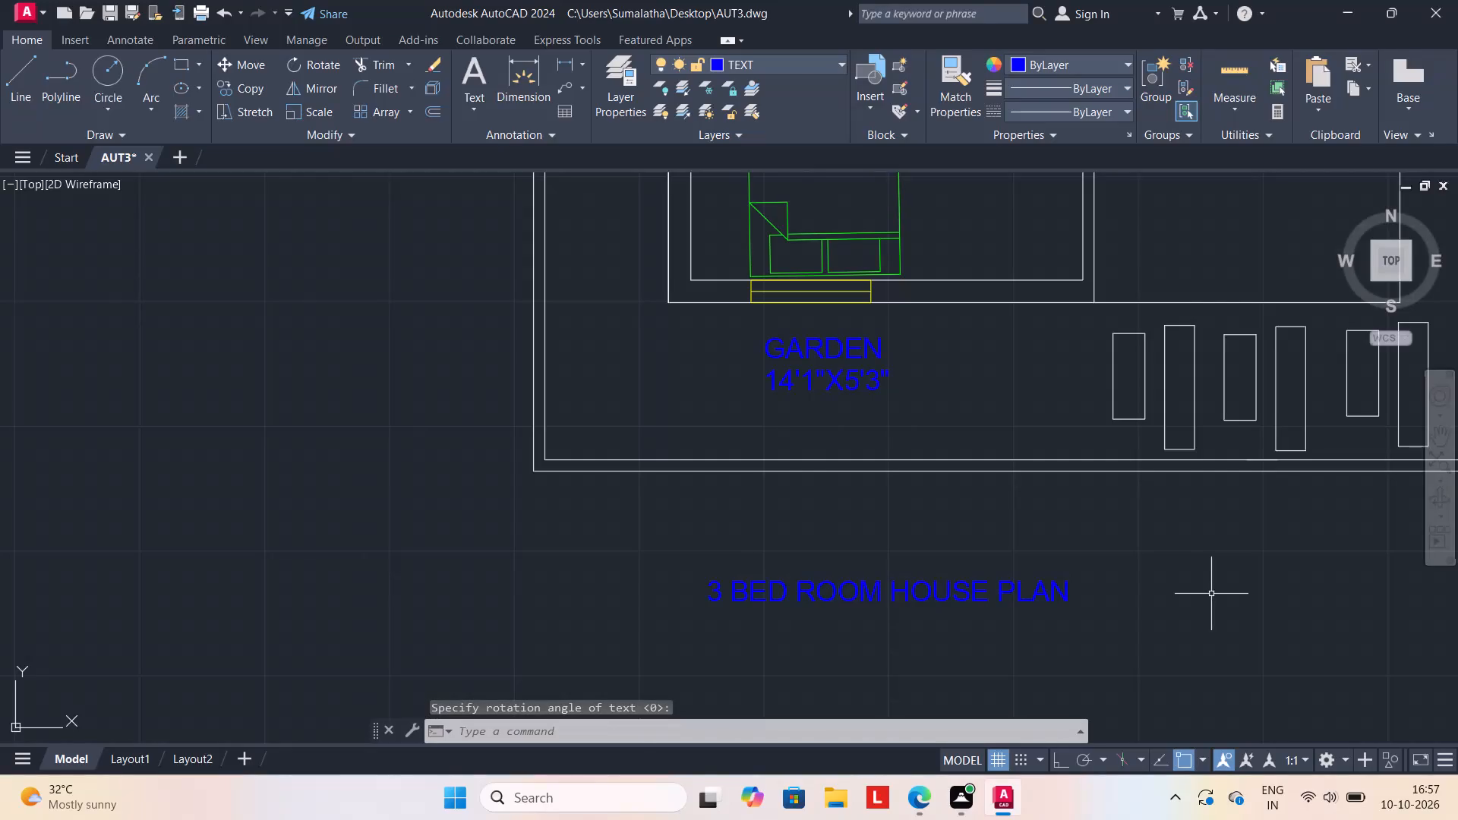
# Scale the "3 BED ROOM HOUSE PLAN" title below the floor plan to nearly three times its size about its insertion point.
pyautogui.scroll(-4, 1206, 579)
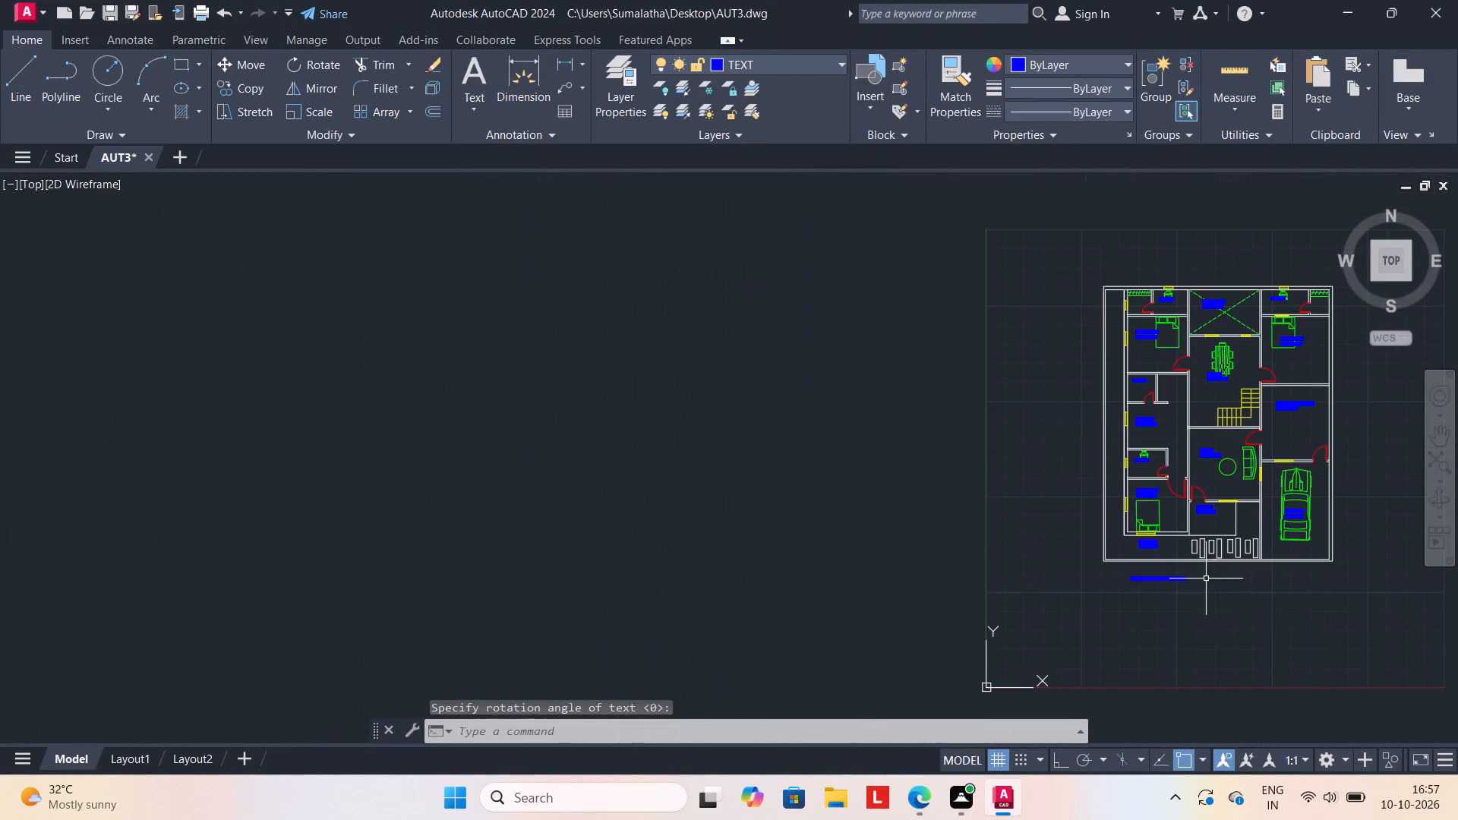
pyautogui.moveTo(1230, 607); pyautogui.dragTo(994, 545, button='middle')
pyautogui.click(913, 516)
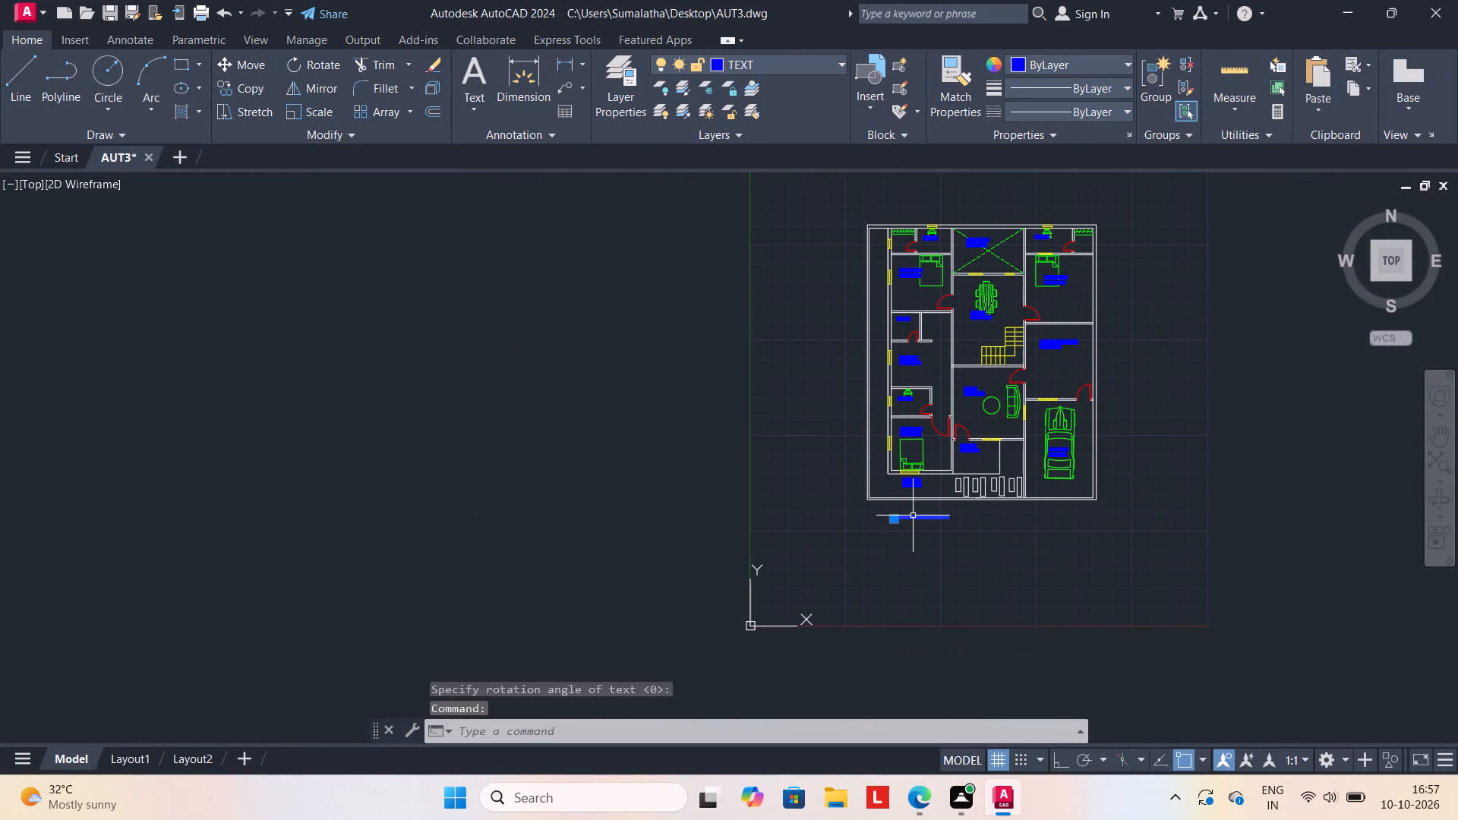
pyautogui.scroll(3, 929, 521)
pyautogui.click(915, 518)
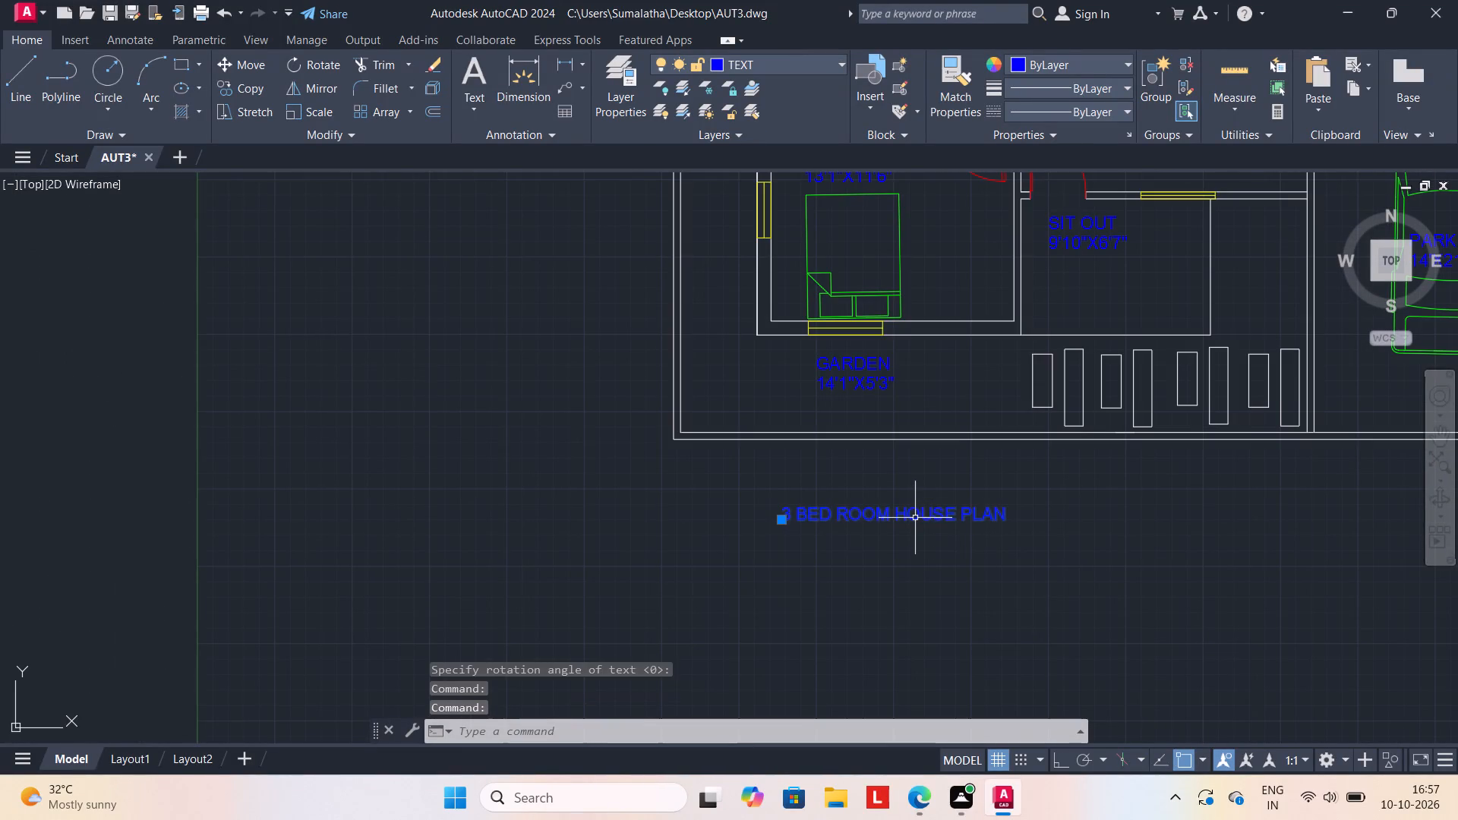
pyautogui.click(917, 514)
pyautogui.press('Escape')
pyautogui.click(907, 515)
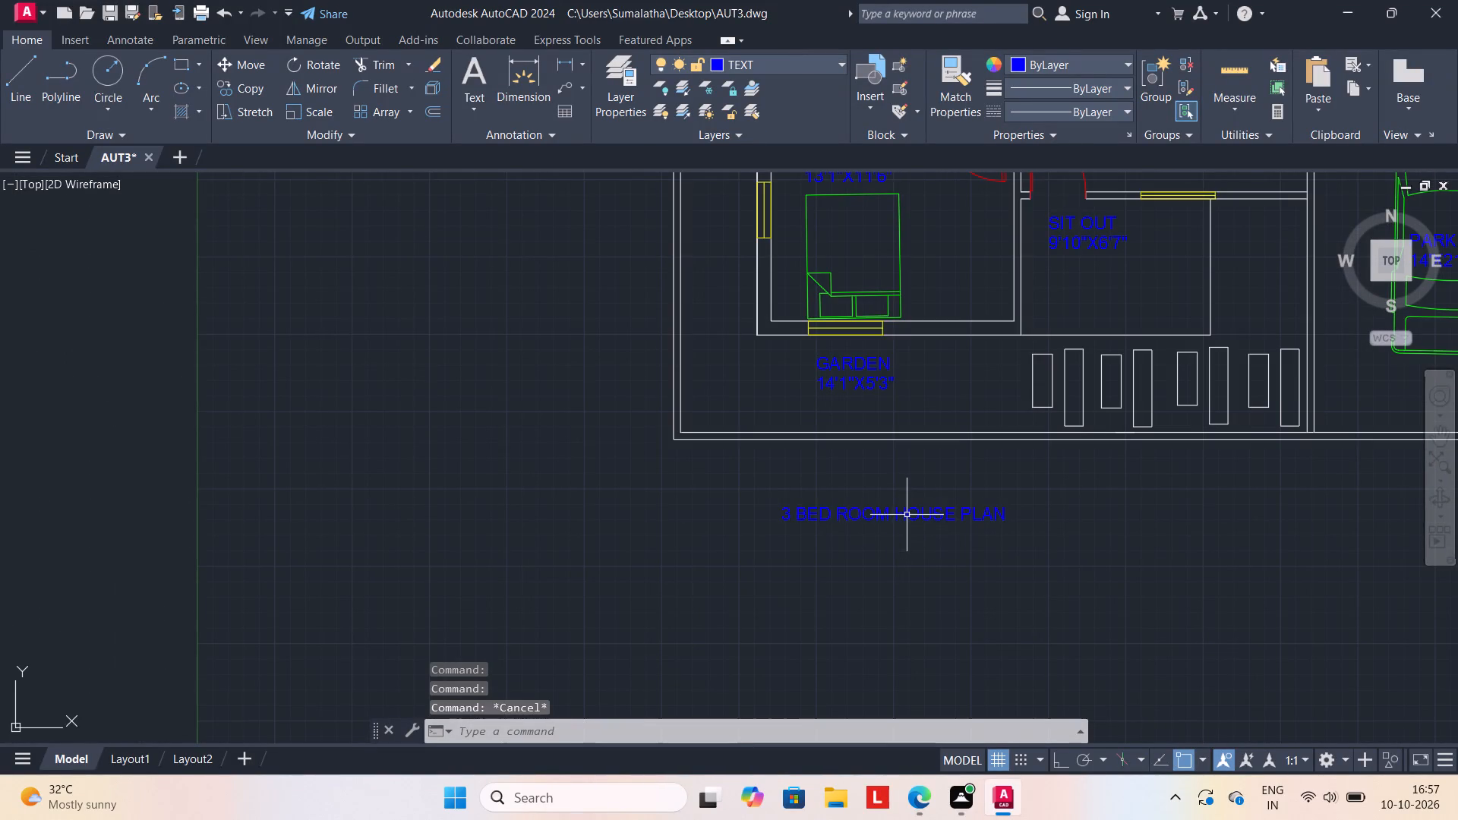
pyautogui.press('c')
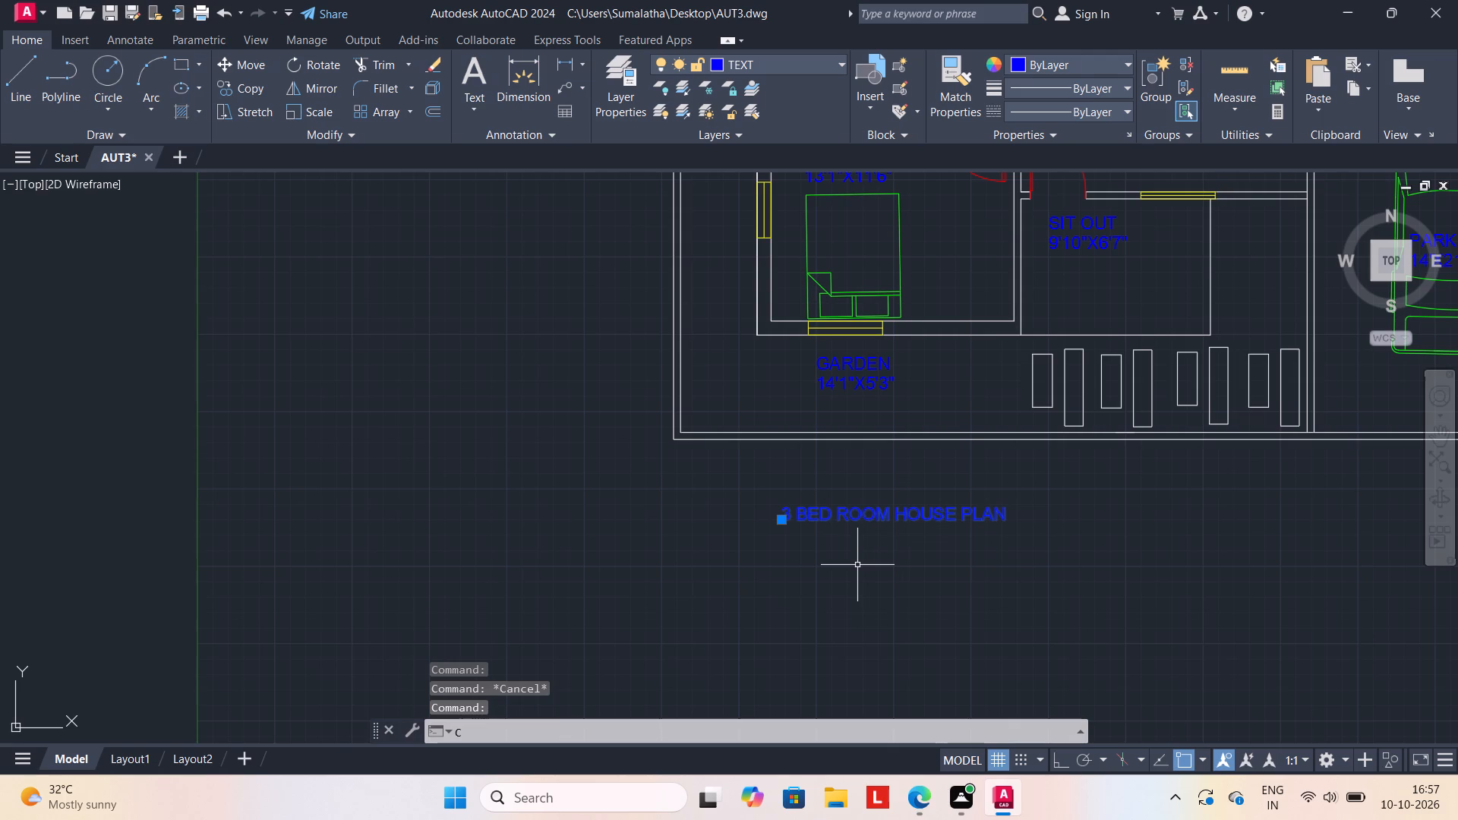
pyautogui.press('BackSpace')
pyautogui.write('SC')
pyautogui.press('Return')
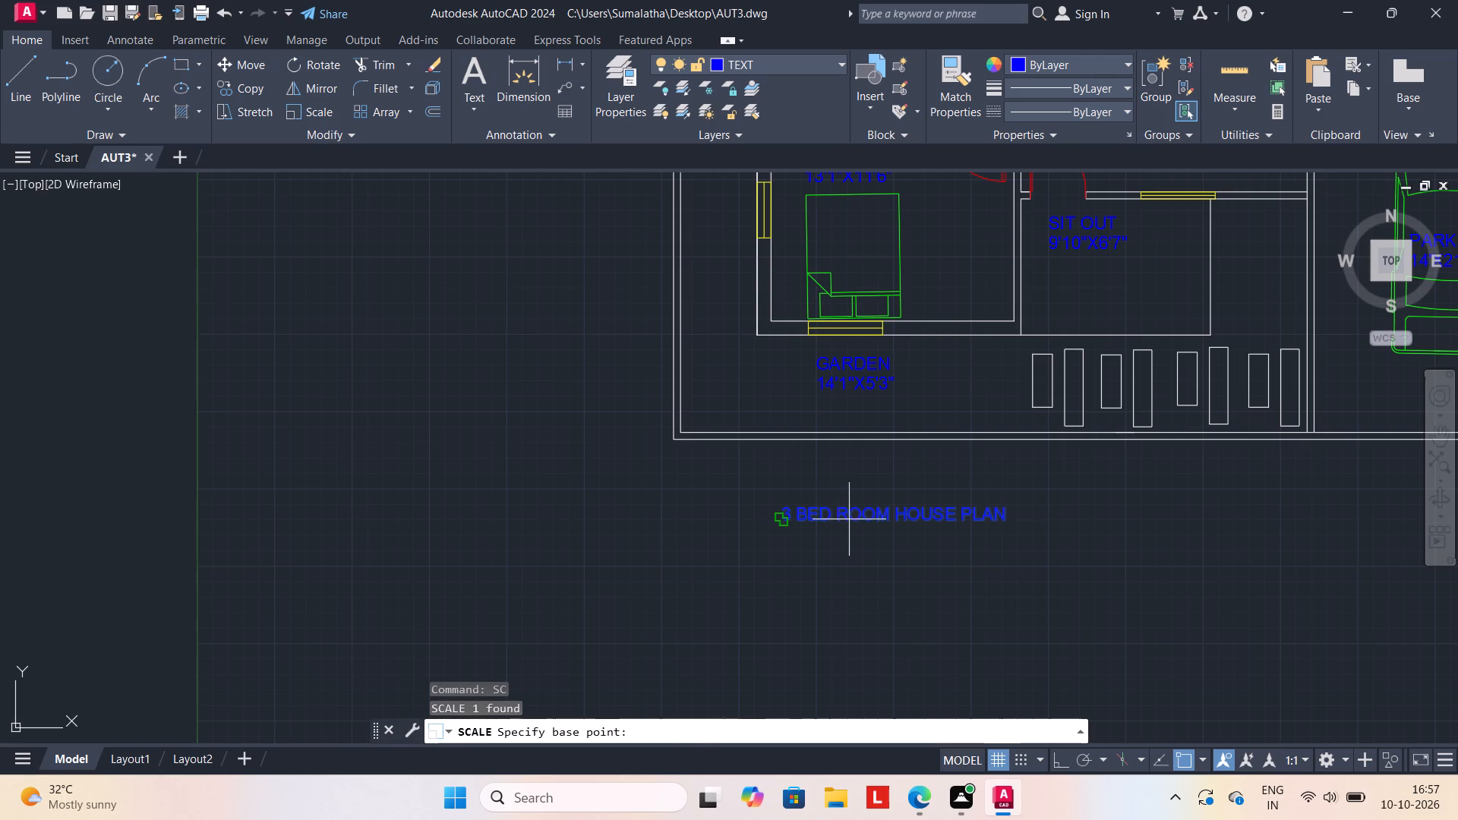
pyautogui.moveTo(849, 519); pyautogui.dragTo(860, 520)
pyautogui.click(1091, 594)
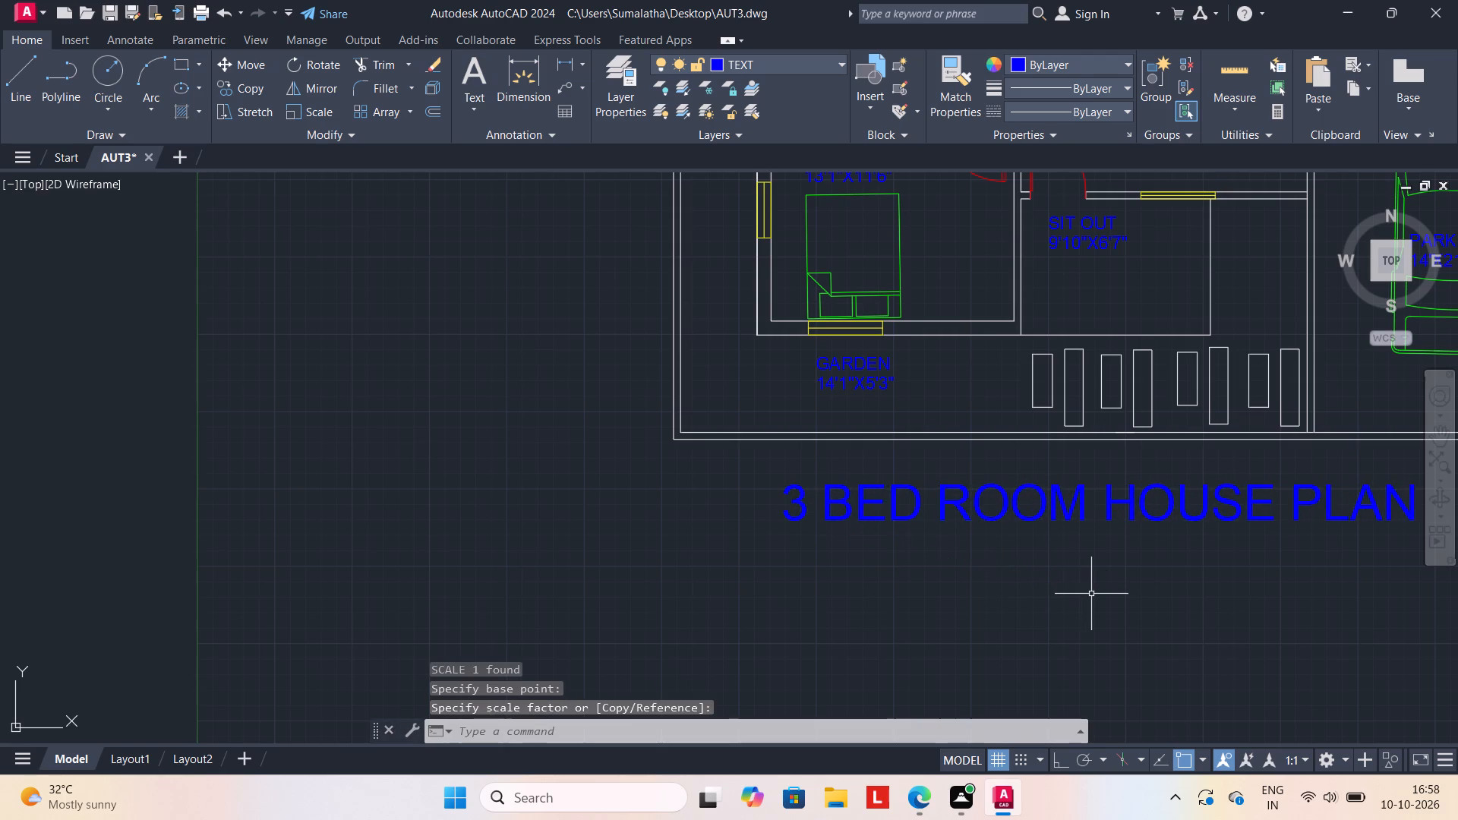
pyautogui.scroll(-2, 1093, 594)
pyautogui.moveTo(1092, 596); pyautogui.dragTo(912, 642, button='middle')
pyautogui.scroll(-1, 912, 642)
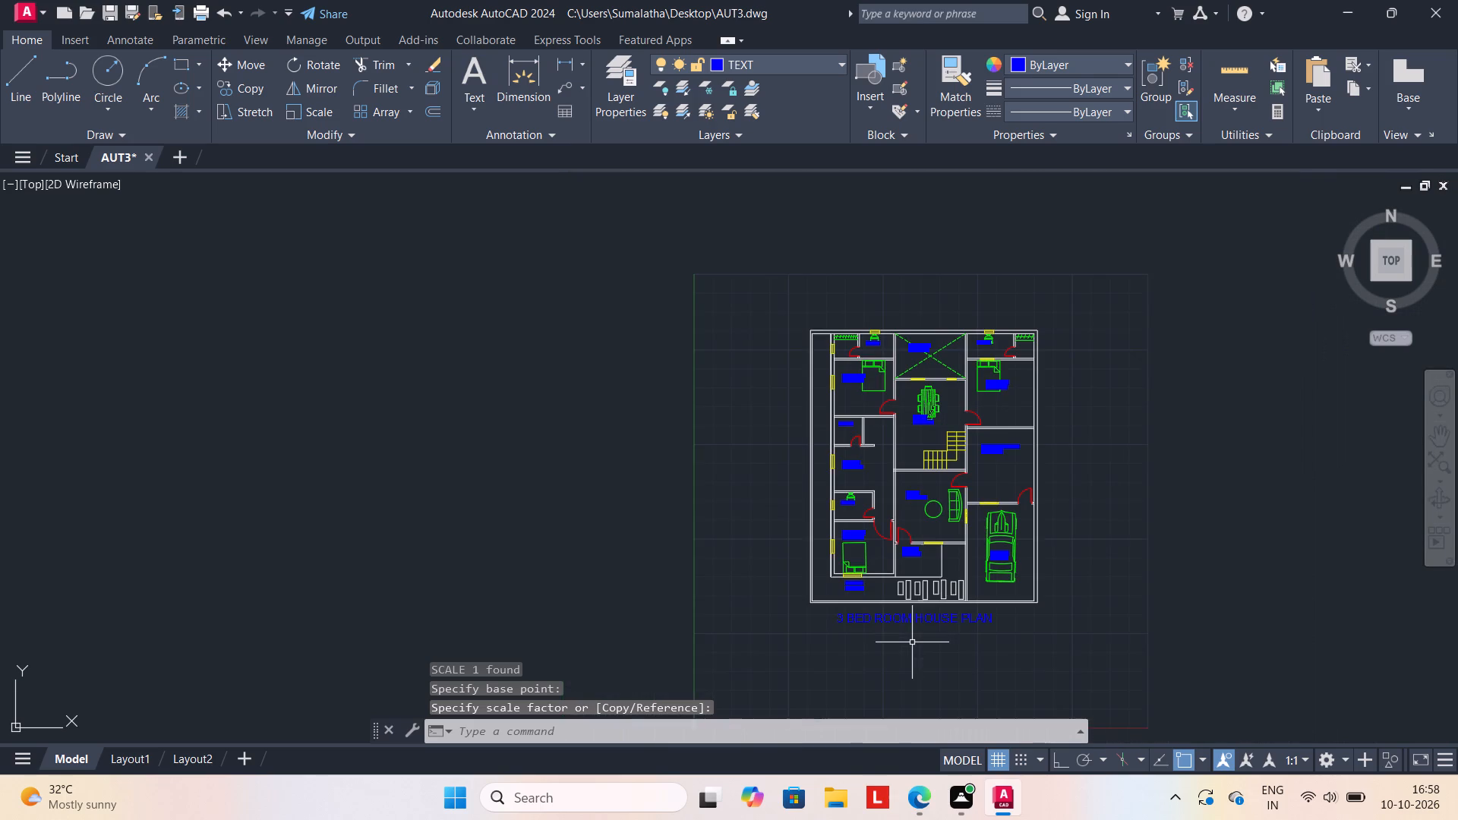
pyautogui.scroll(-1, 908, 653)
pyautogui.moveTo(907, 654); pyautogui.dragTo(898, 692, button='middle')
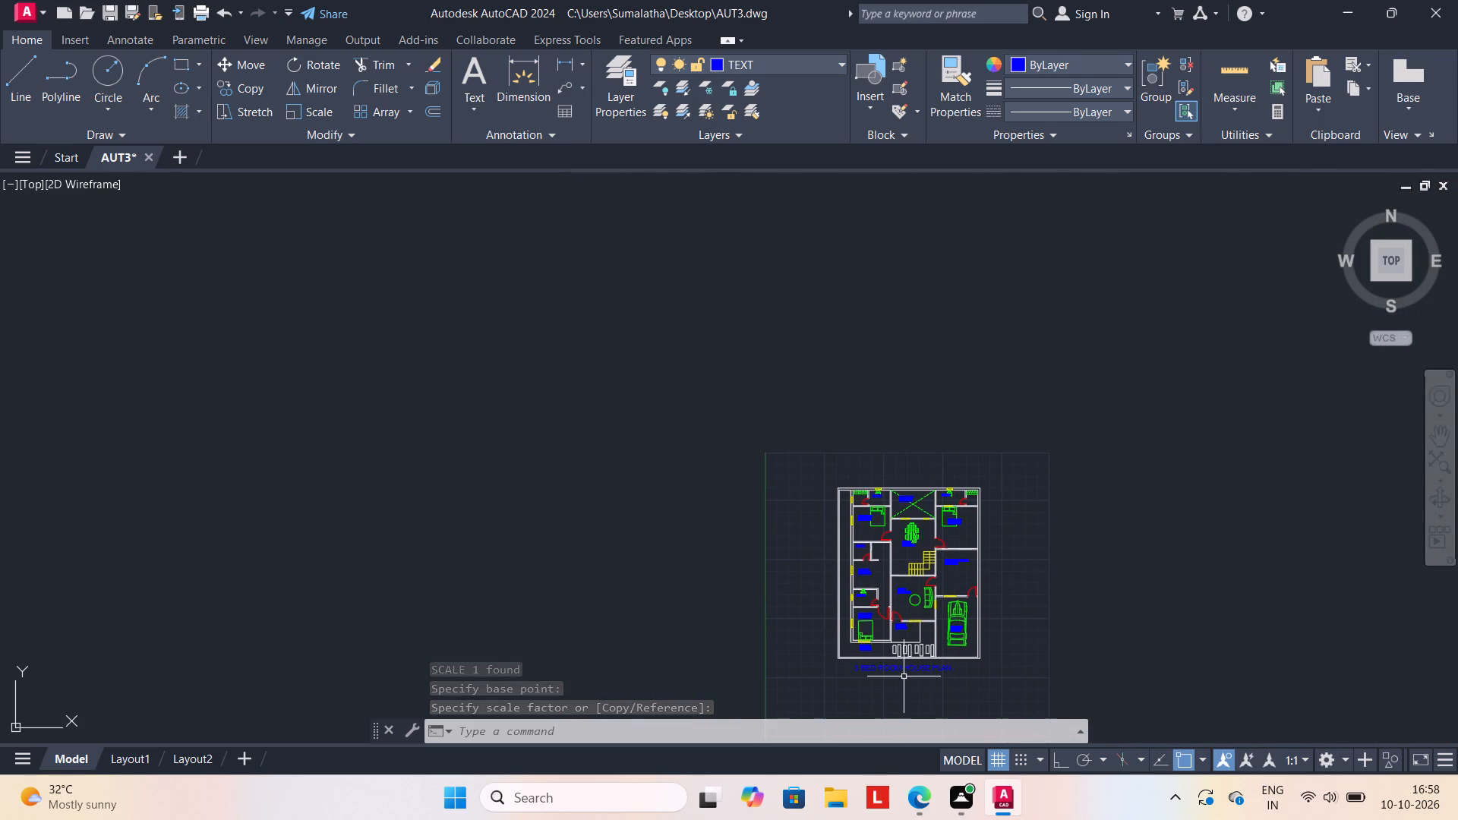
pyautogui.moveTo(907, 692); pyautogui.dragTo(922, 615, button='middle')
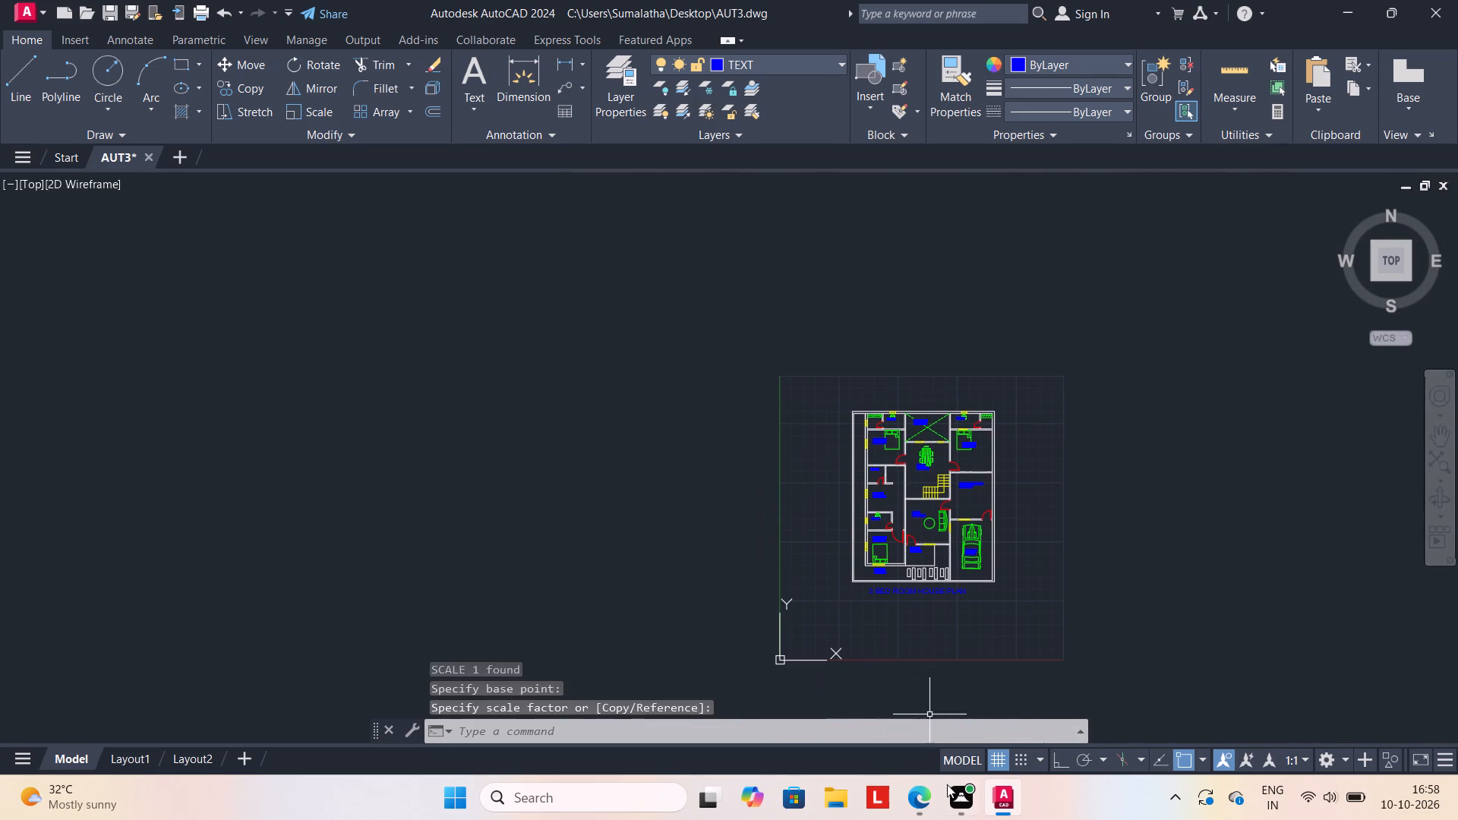
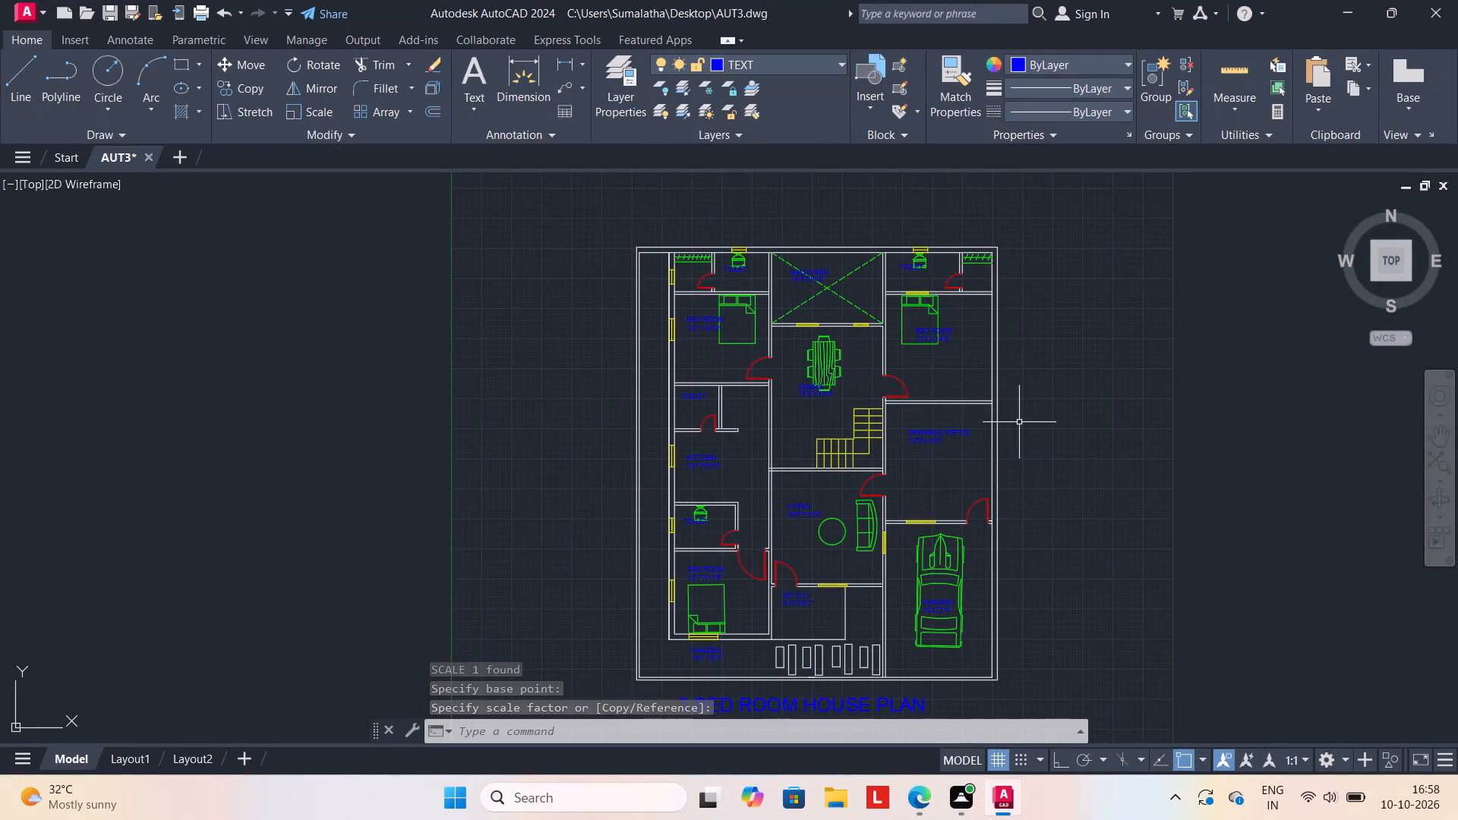
# Make DIM the current layer.
pyautogui.moveTo(1019, 424); pyautogui.dragTo(988, 427, button='middle')
pyautogui.moveTo(987, 466); pyautogui.dragTo(992, 443, button='middle')
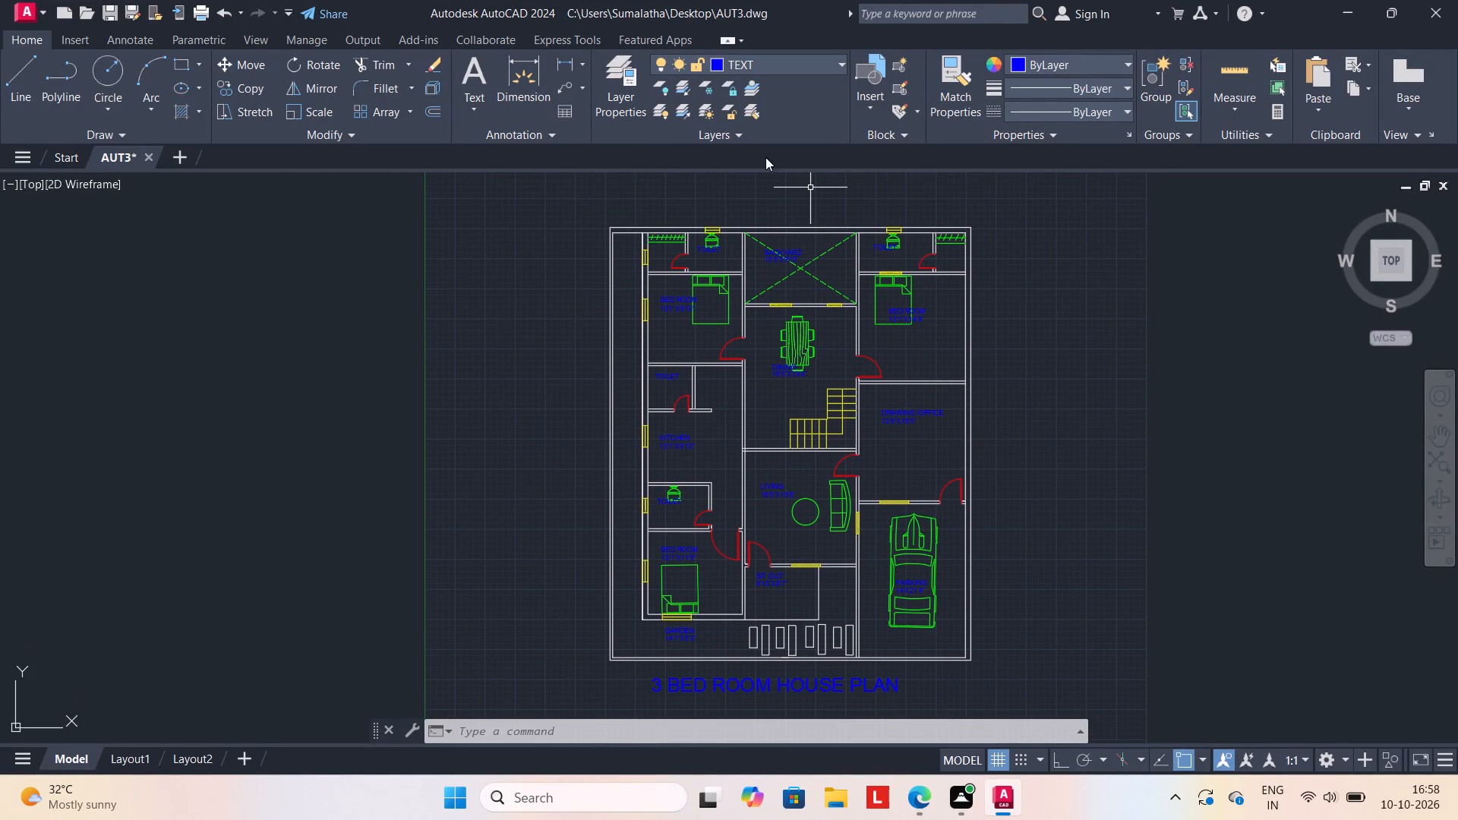
pyautogui.click(838, 61)
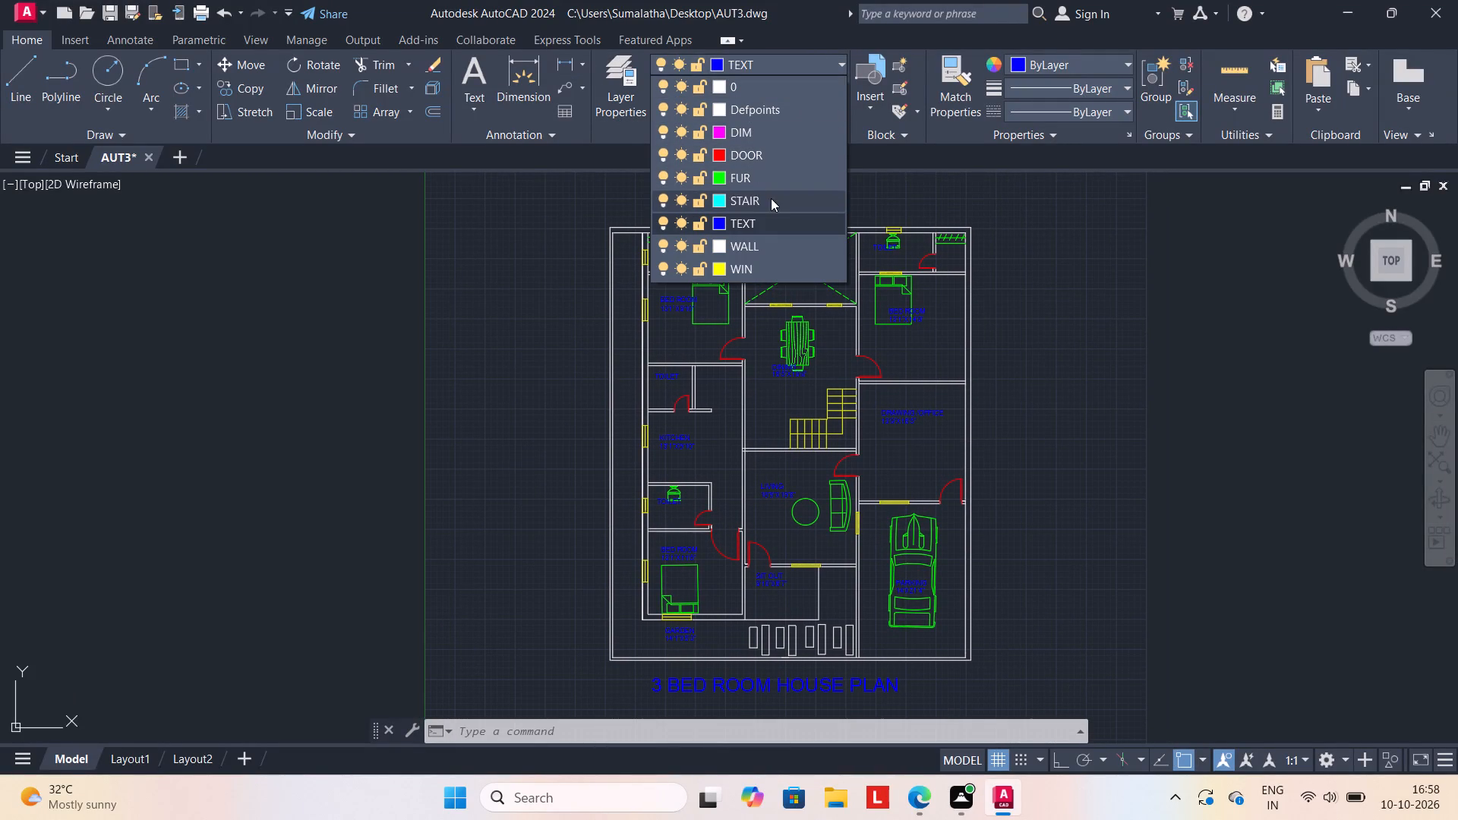
pyautogui.click(758, 138)
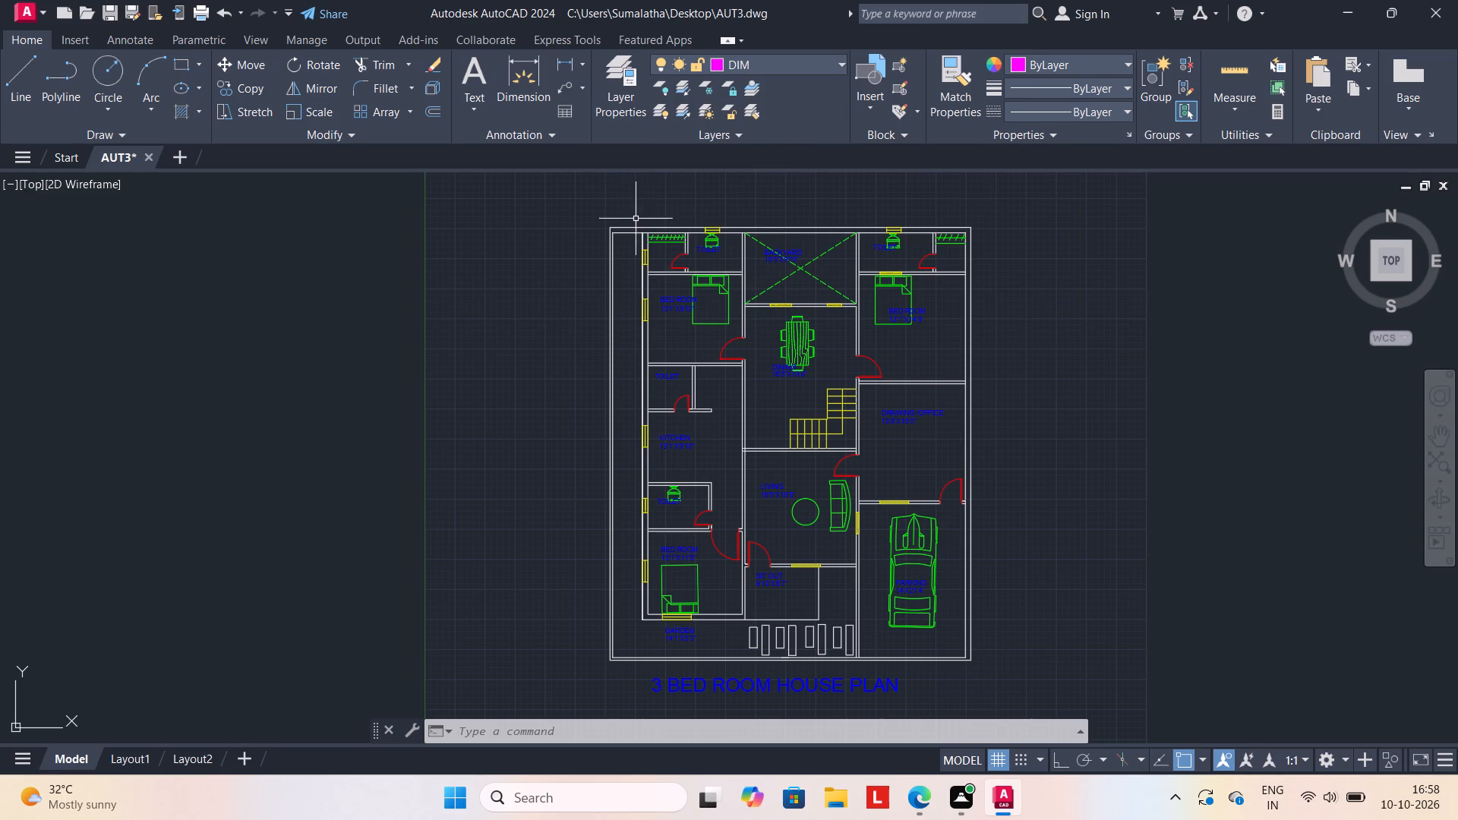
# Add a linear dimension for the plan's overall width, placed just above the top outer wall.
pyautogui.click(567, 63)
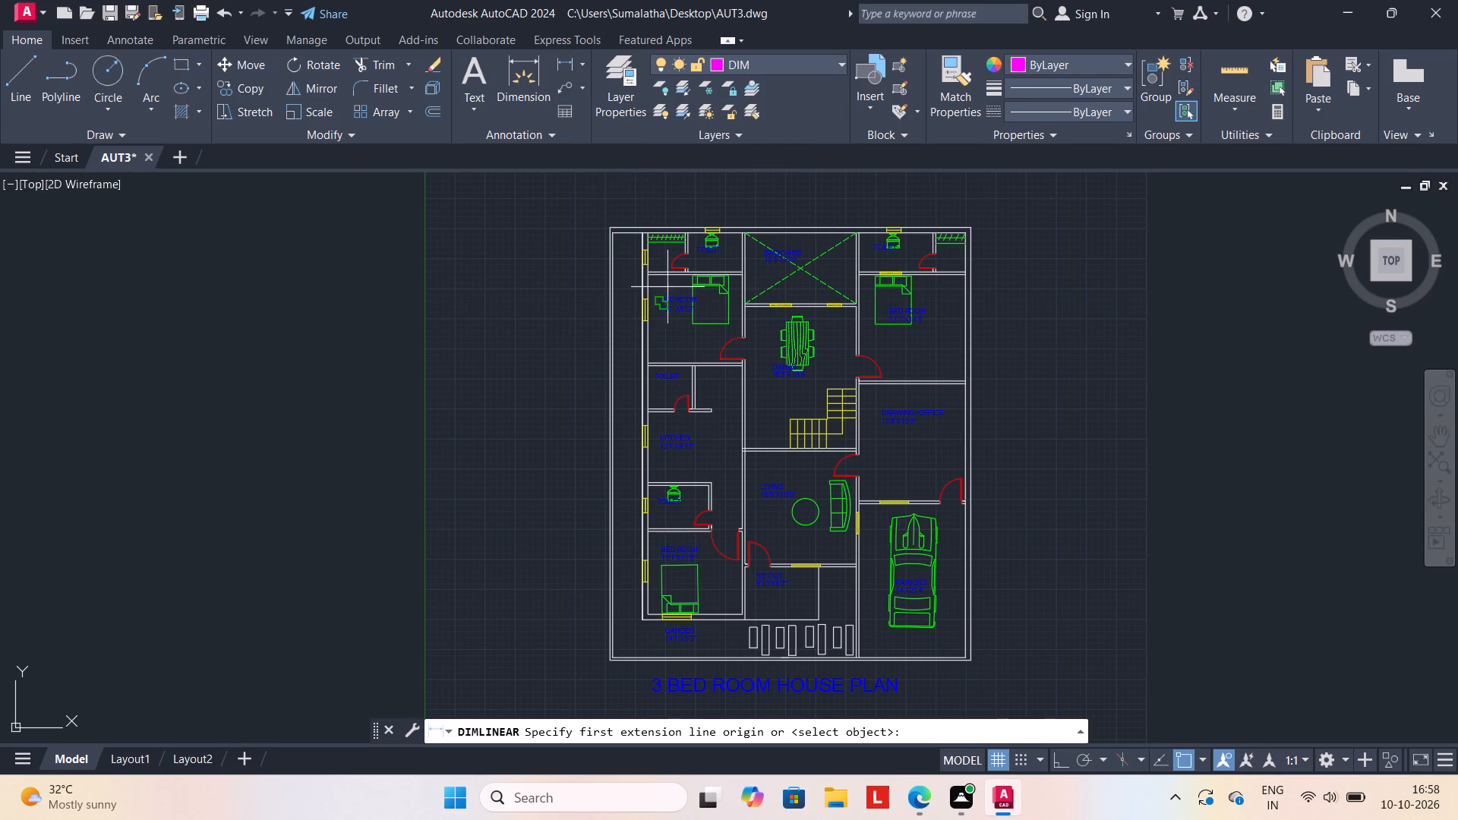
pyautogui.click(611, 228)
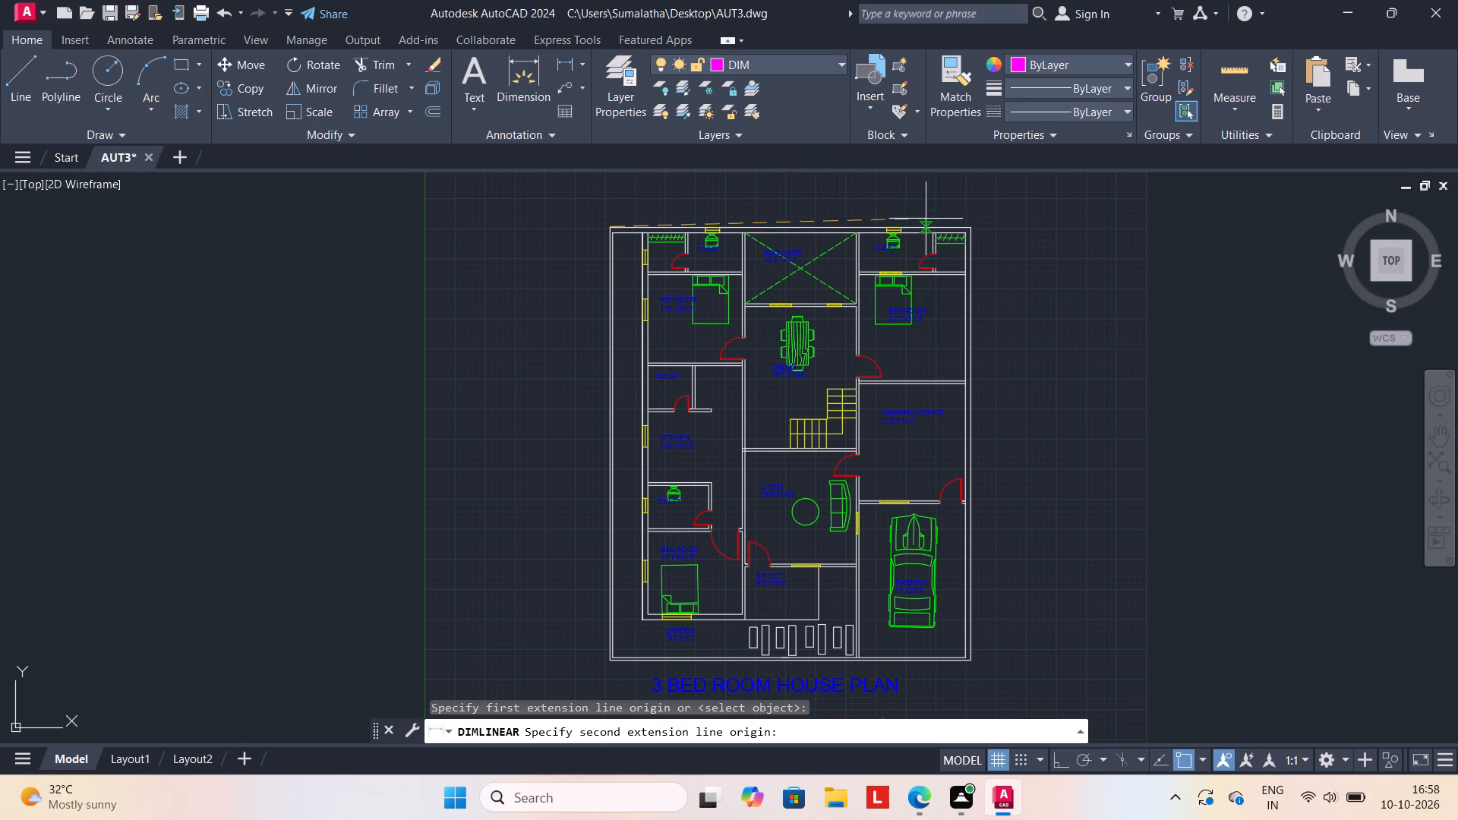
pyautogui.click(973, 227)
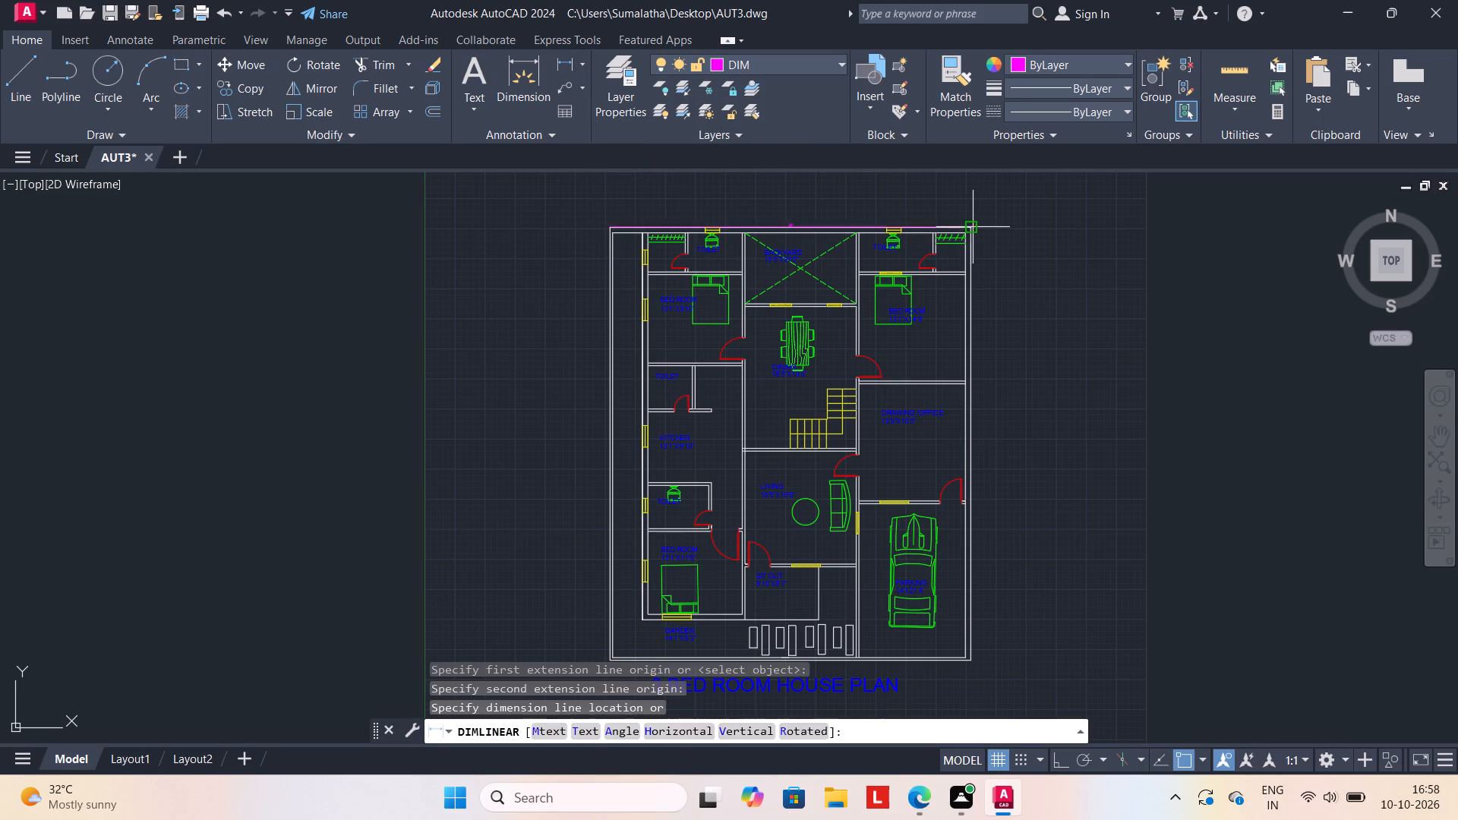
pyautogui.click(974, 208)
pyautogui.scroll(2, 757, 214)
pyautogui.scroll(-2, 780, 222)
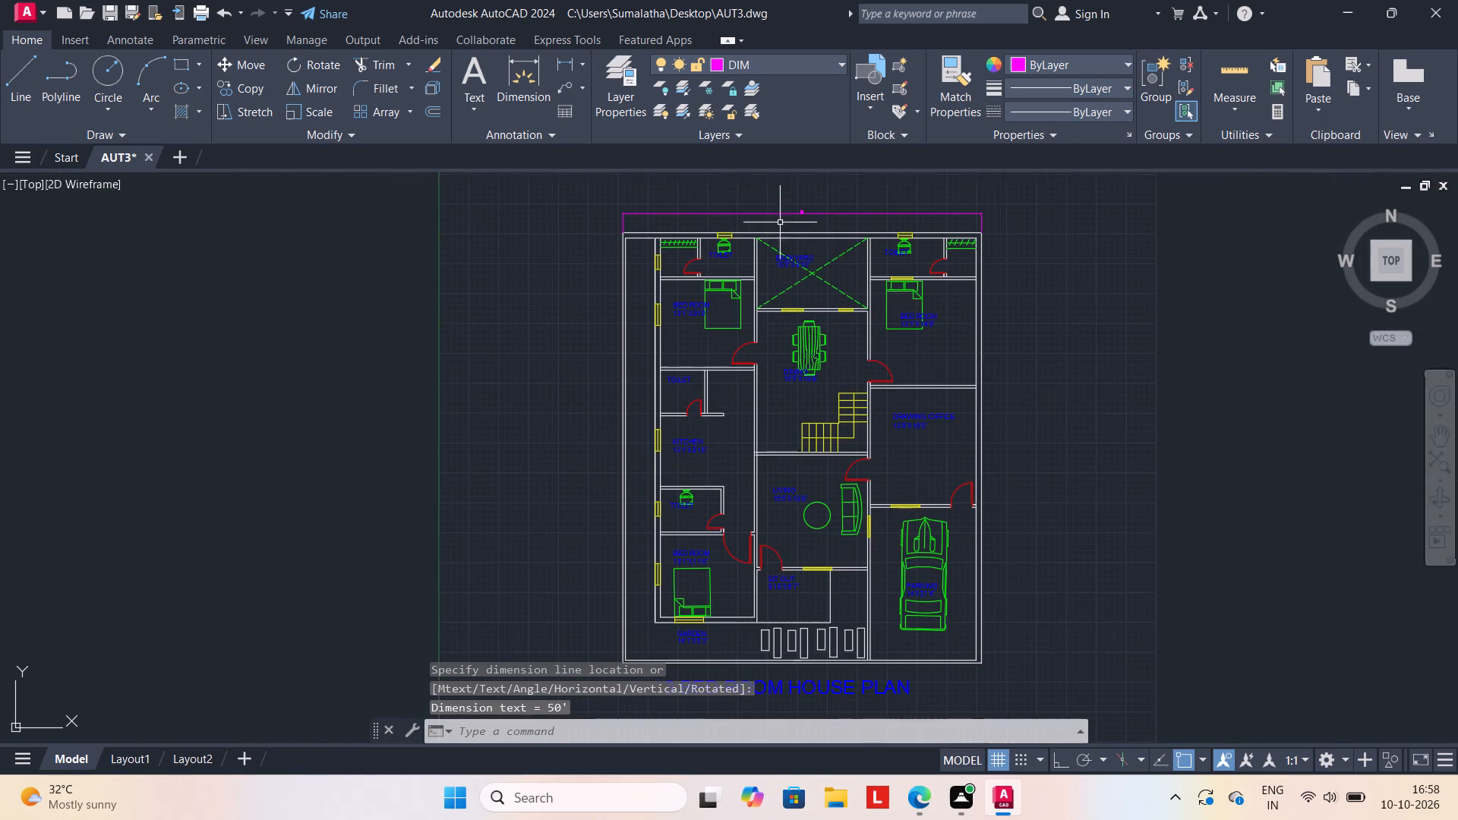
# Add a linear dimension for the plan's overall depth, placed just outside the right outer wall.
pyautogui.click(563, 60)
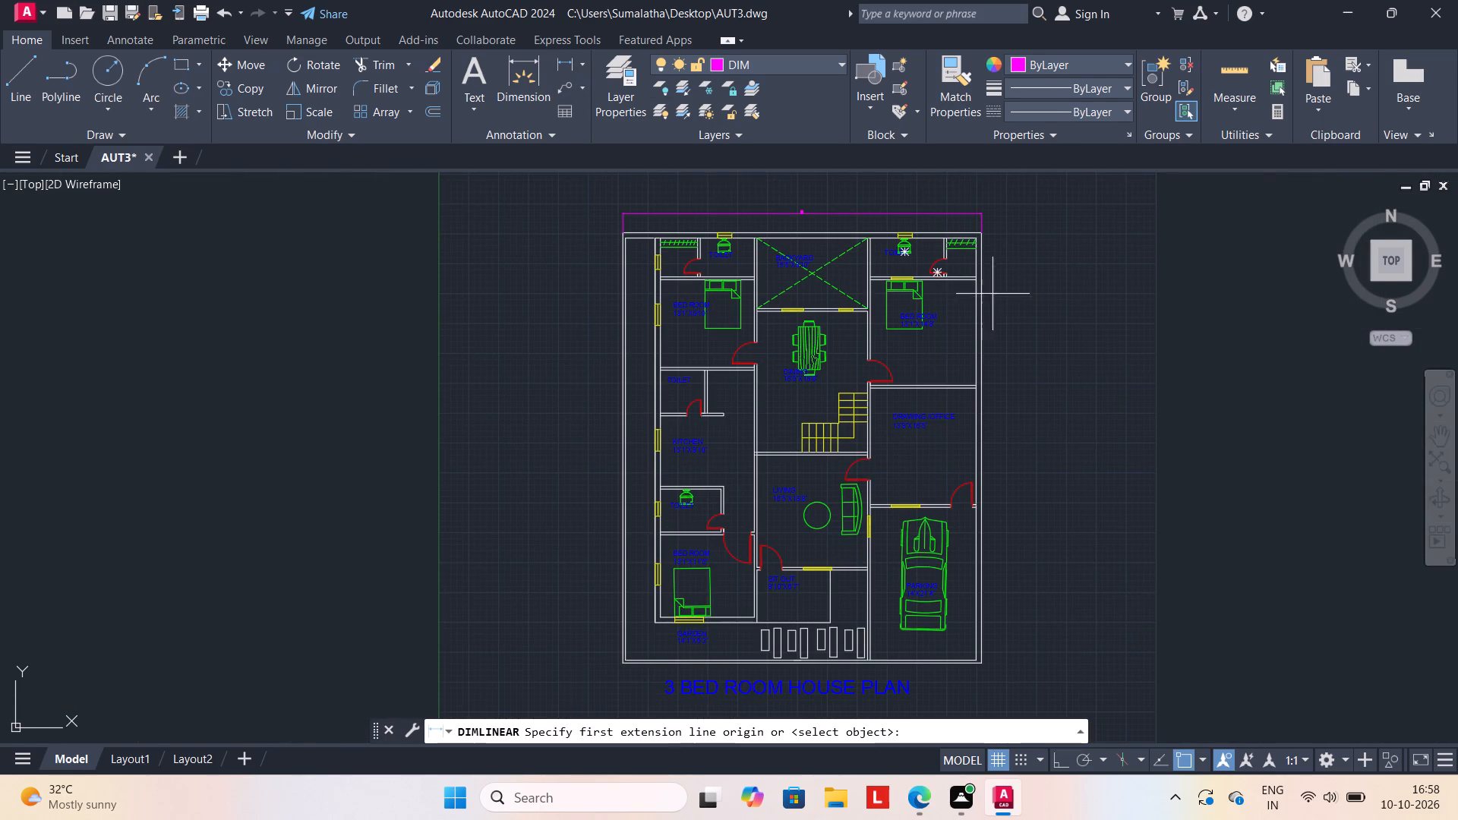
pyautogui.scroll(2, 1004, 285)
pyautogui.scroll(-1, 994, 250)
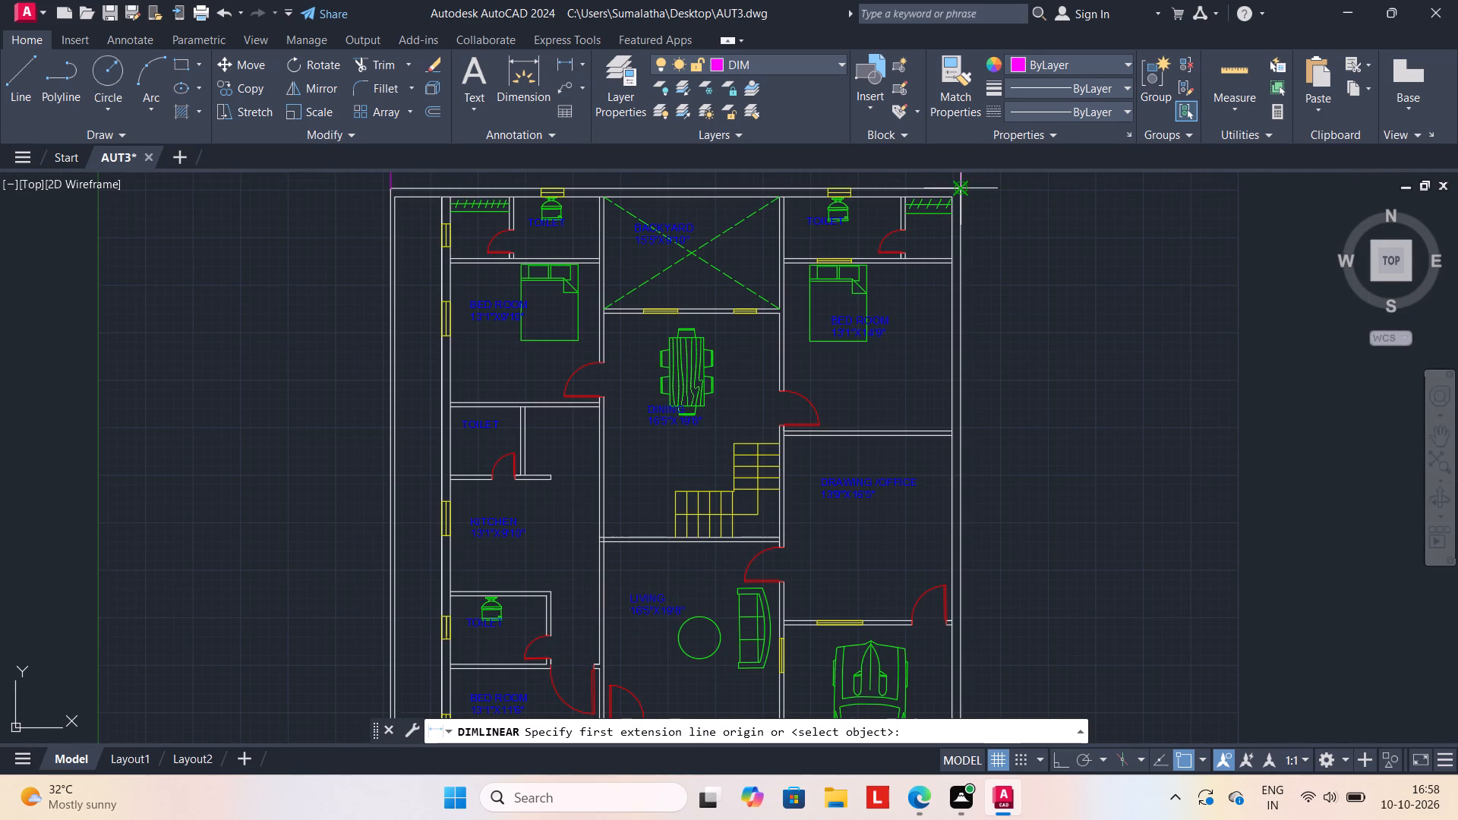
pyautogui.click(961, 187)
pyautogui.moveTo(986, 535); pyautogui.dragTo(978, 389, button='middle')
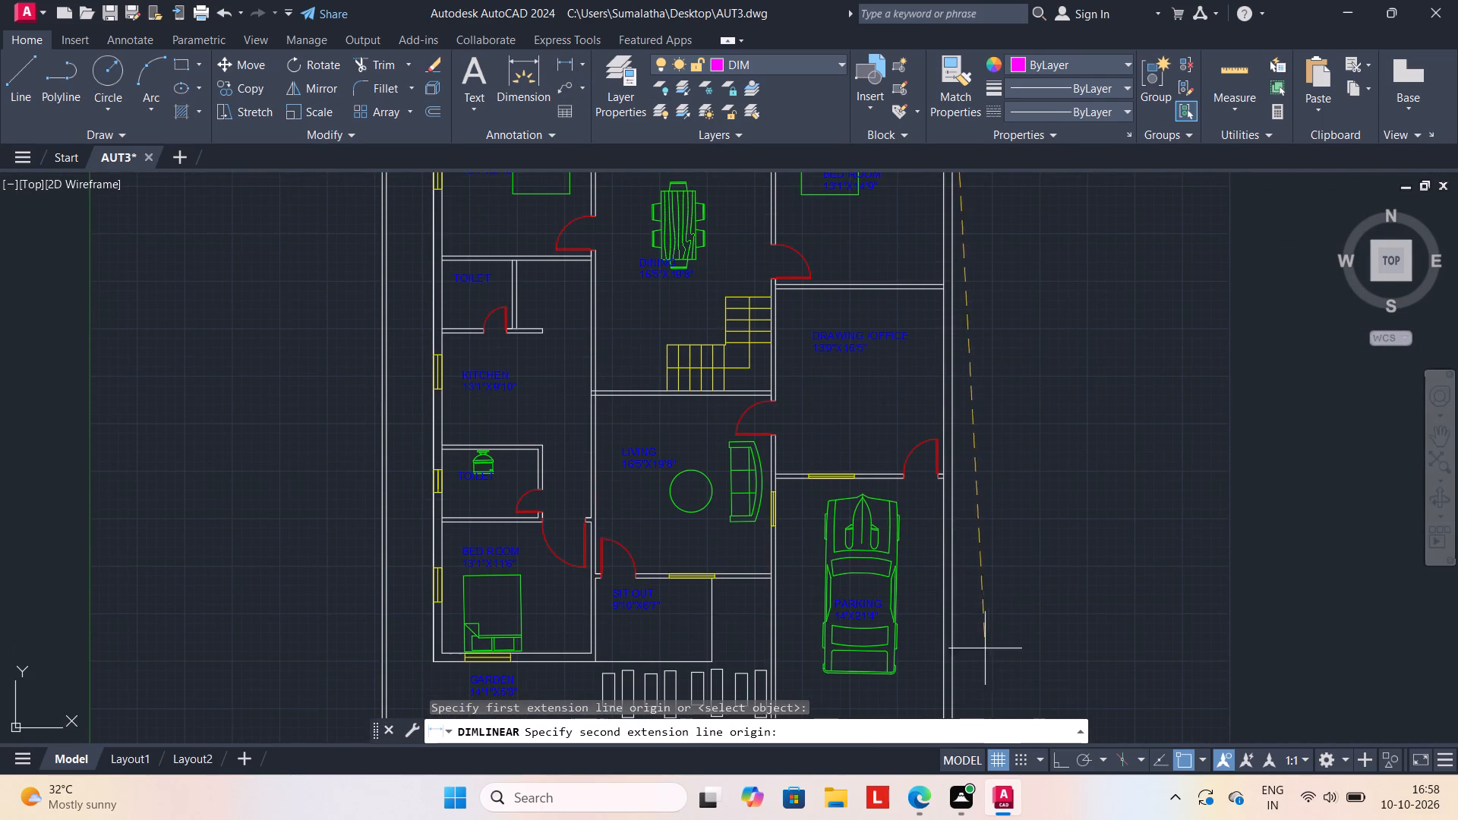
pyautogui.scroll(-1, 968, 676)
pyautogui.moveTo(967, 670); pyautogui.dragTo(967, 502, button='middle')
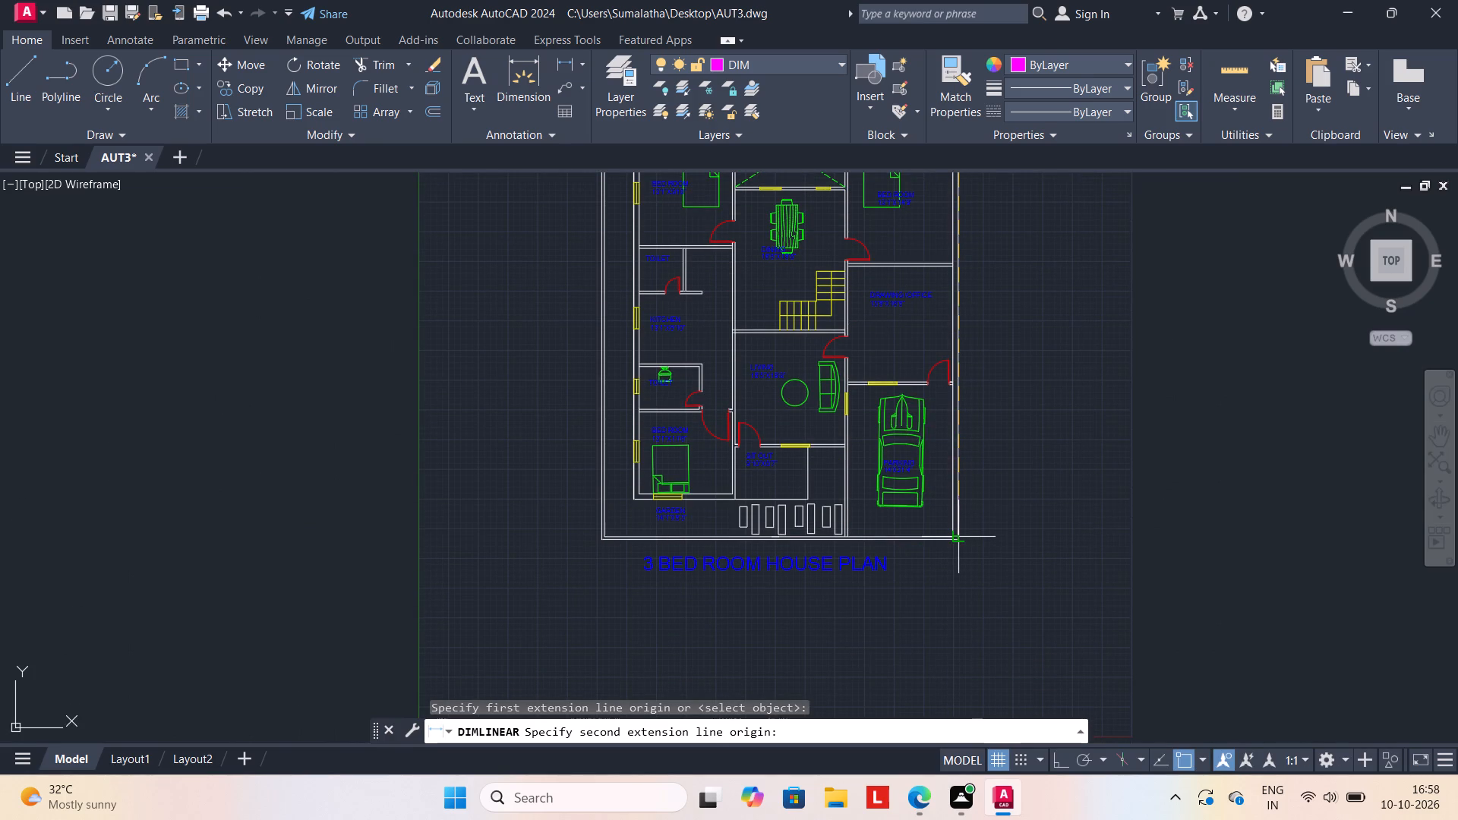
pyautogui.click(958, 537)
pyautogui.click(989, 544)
# Examine the text size and readability of the new overall dimensions around the floor plan.
pyautogui.scroll(2, 980, 304)
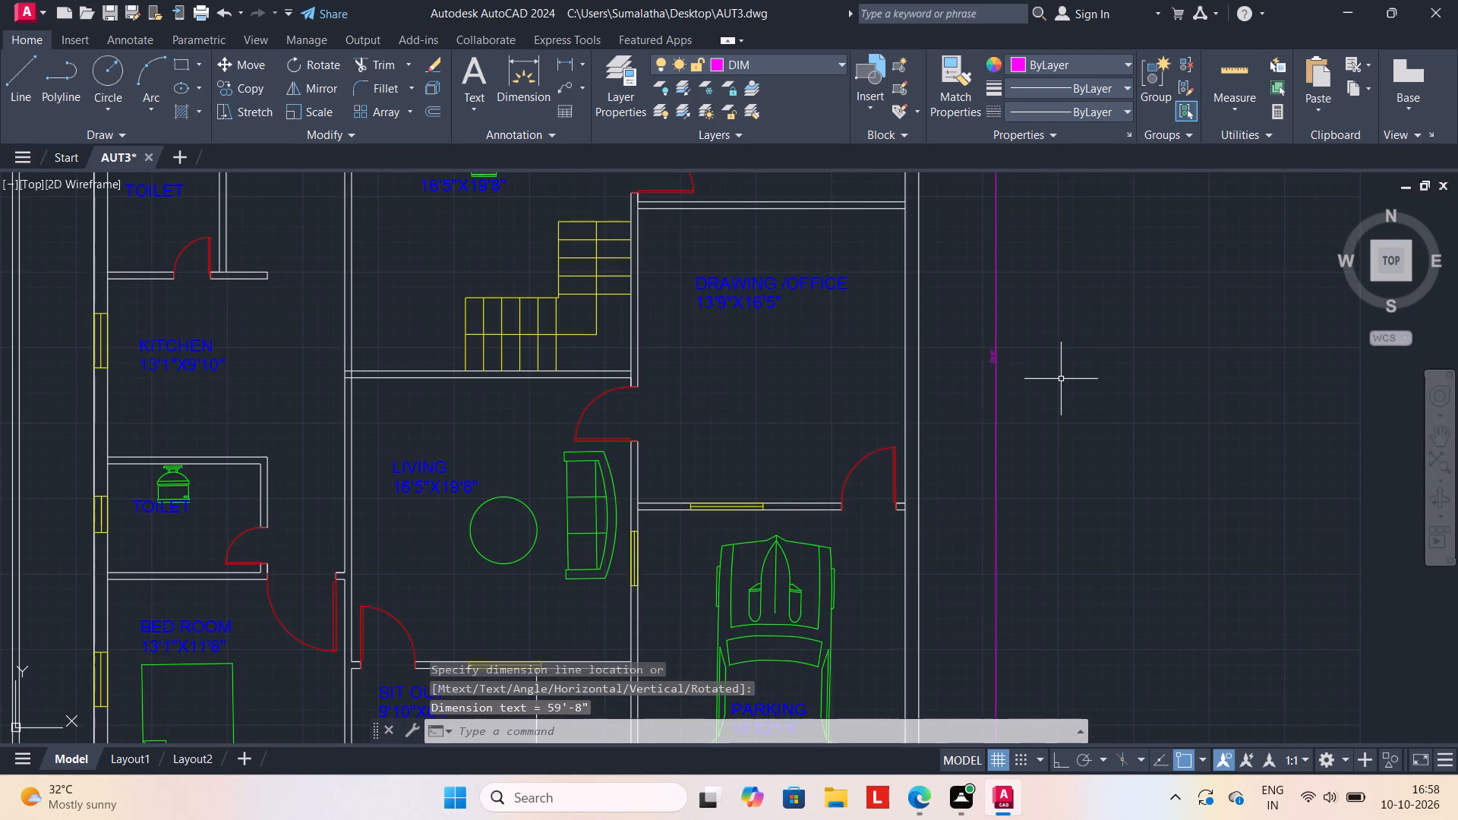
pyautogui.scroll(1, 1056, 372)
pyautogui.scroll(-3, 1056, 372)
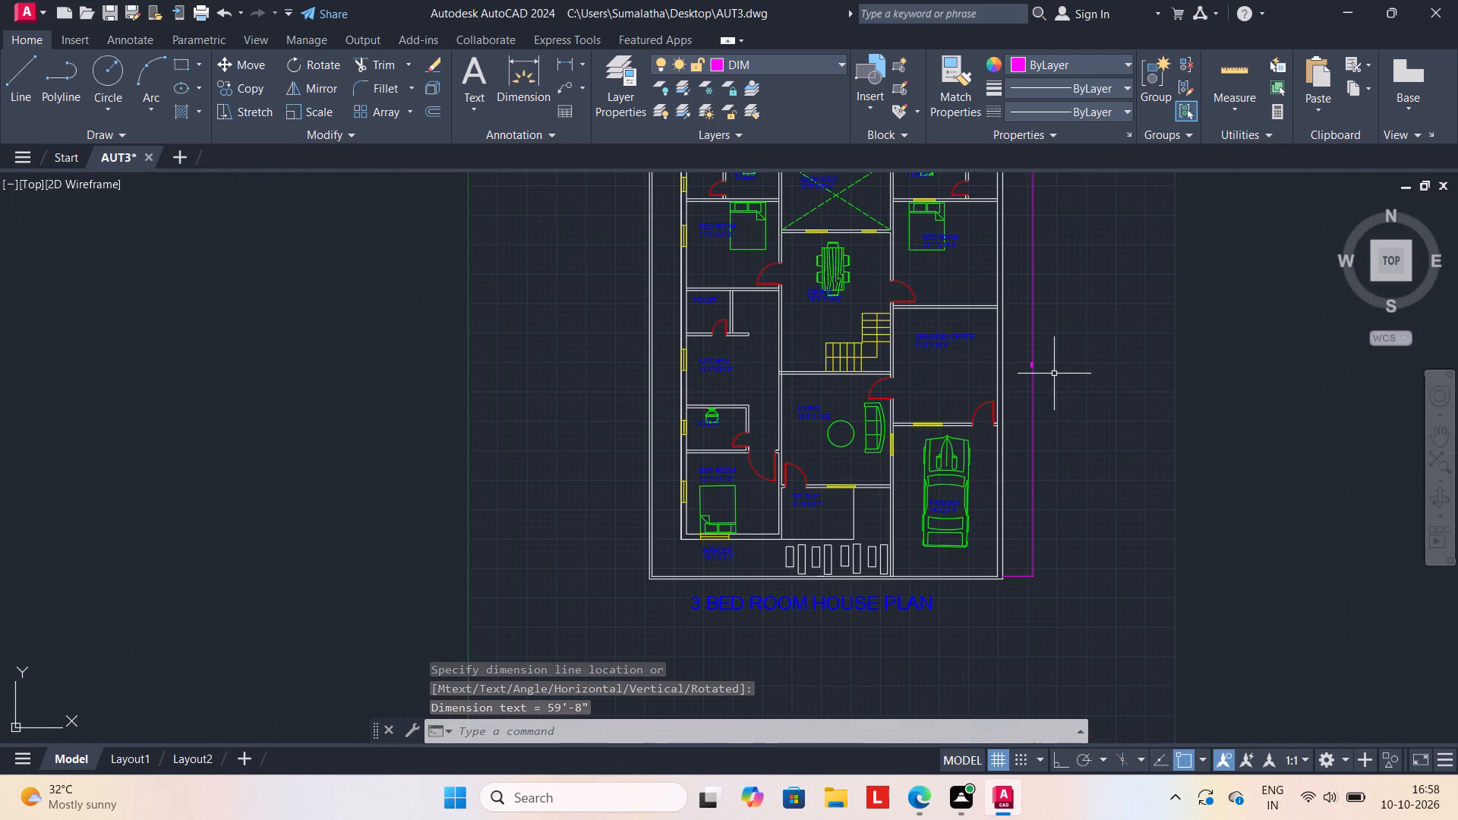
pyautogui.moveTo(1054, 374); pyautogui.dragTo(1043, 354, button='middle')
pyautogui.scroll(2, 1015, 357)
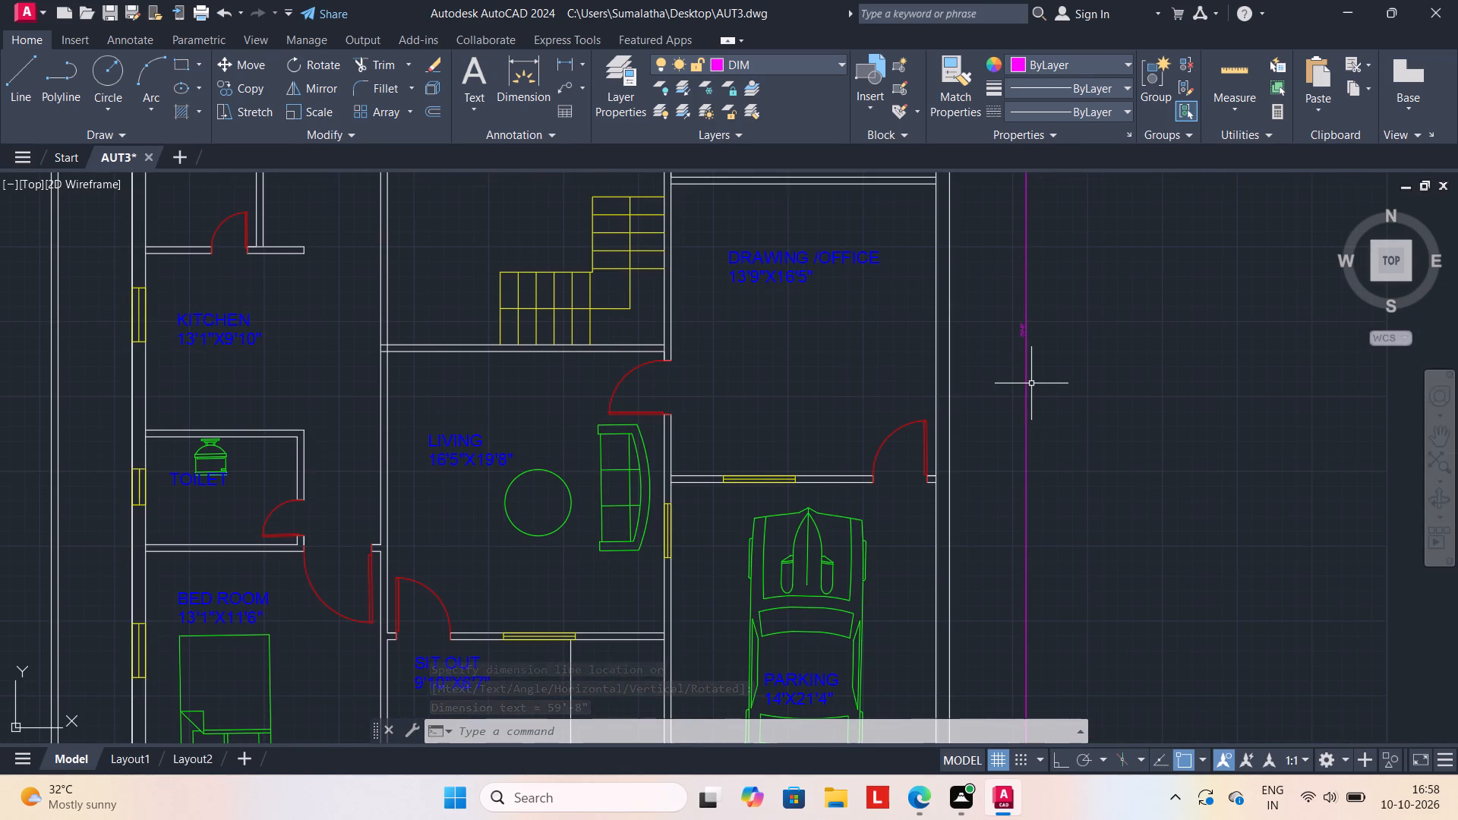
pyautogui.scroll(-1, 1031, 383)
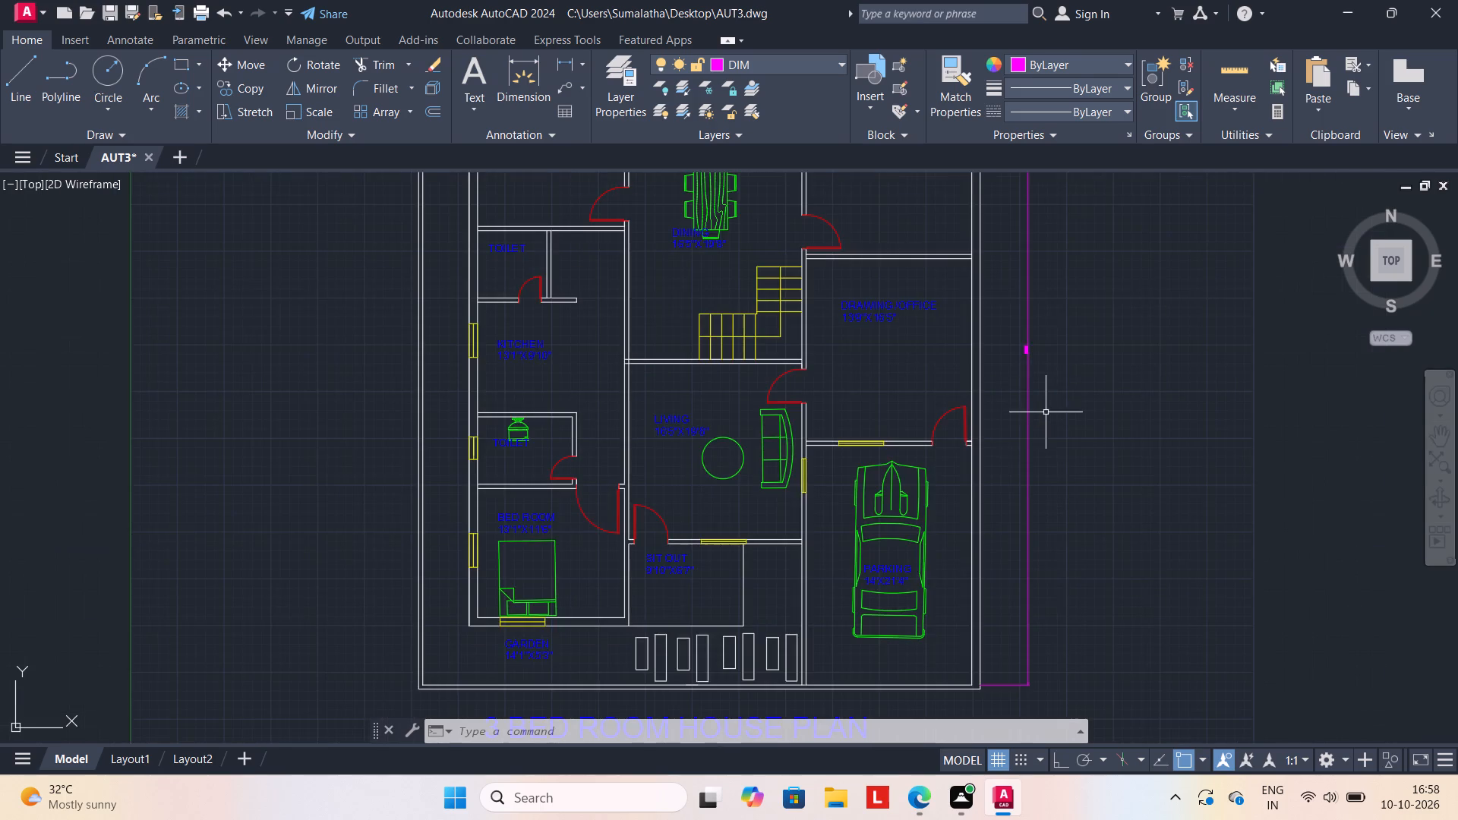
pyautogui.scroll(-1, 1052, 417)
pyautogui.moveTo(1069, 427); pyautogui.dragTo(997, 466, button='middle')
pyautogui.scroll(-1, 997, 465)
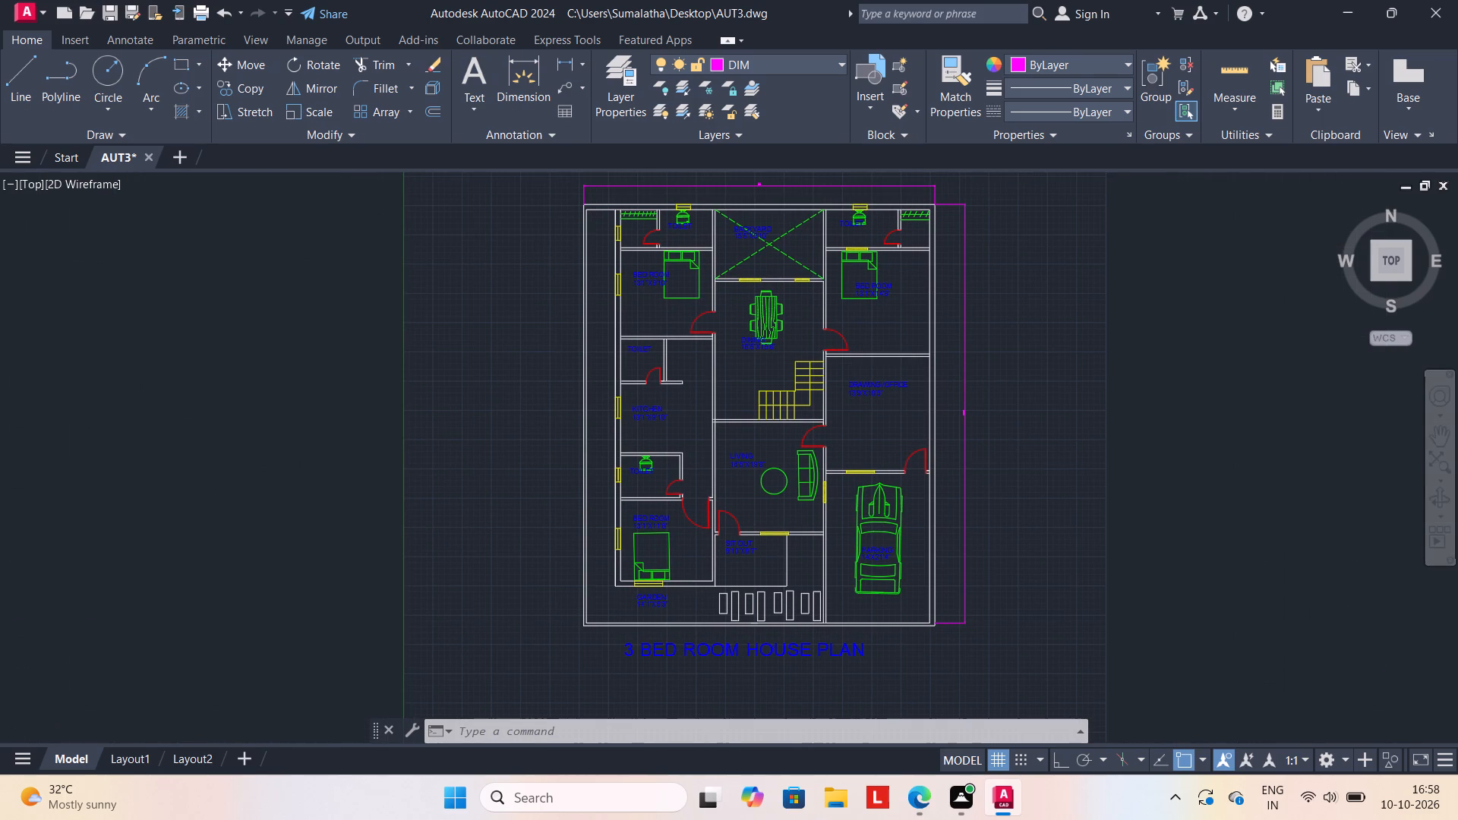
pyautogui.press('Escape')
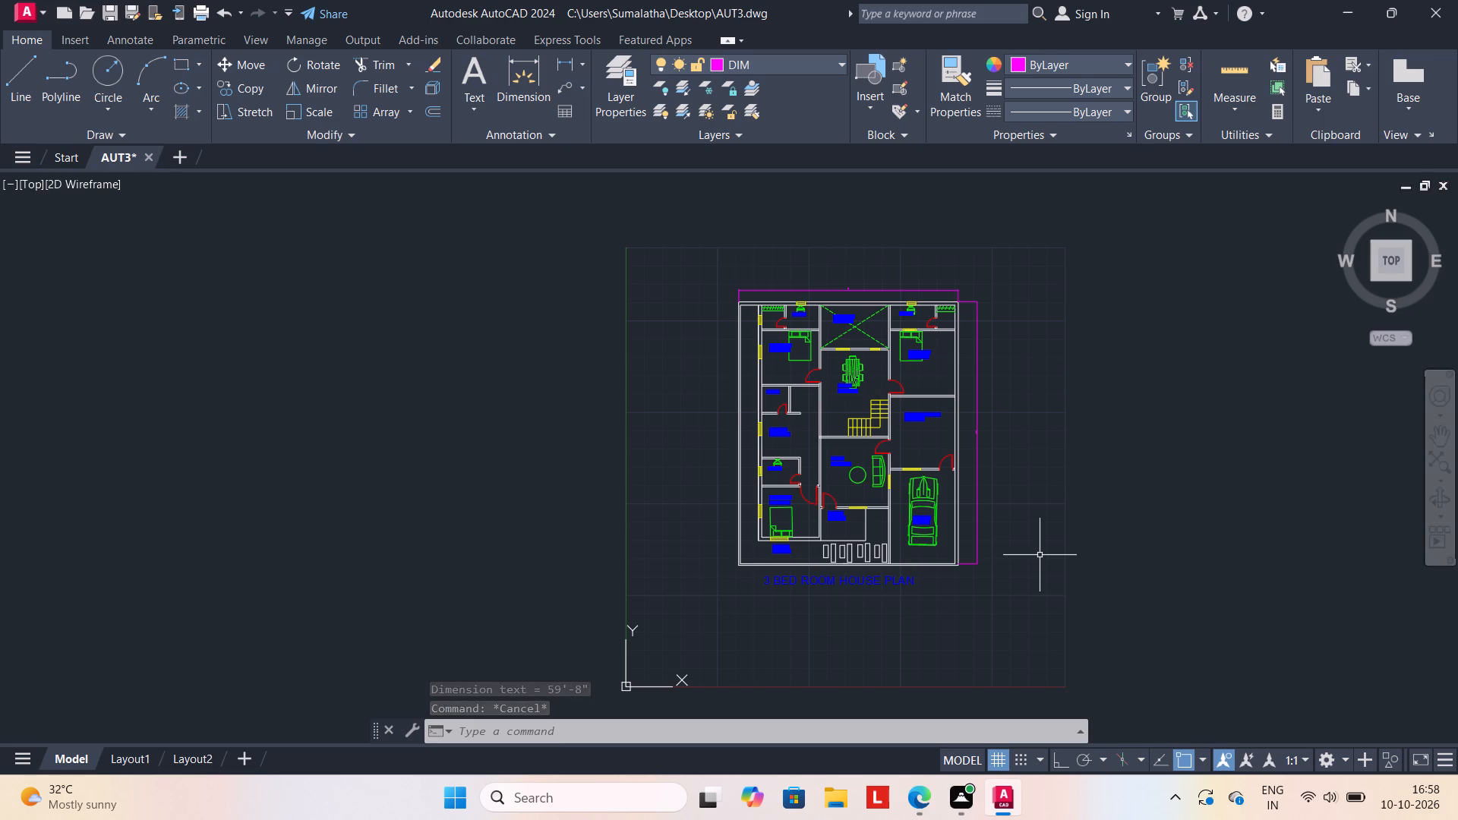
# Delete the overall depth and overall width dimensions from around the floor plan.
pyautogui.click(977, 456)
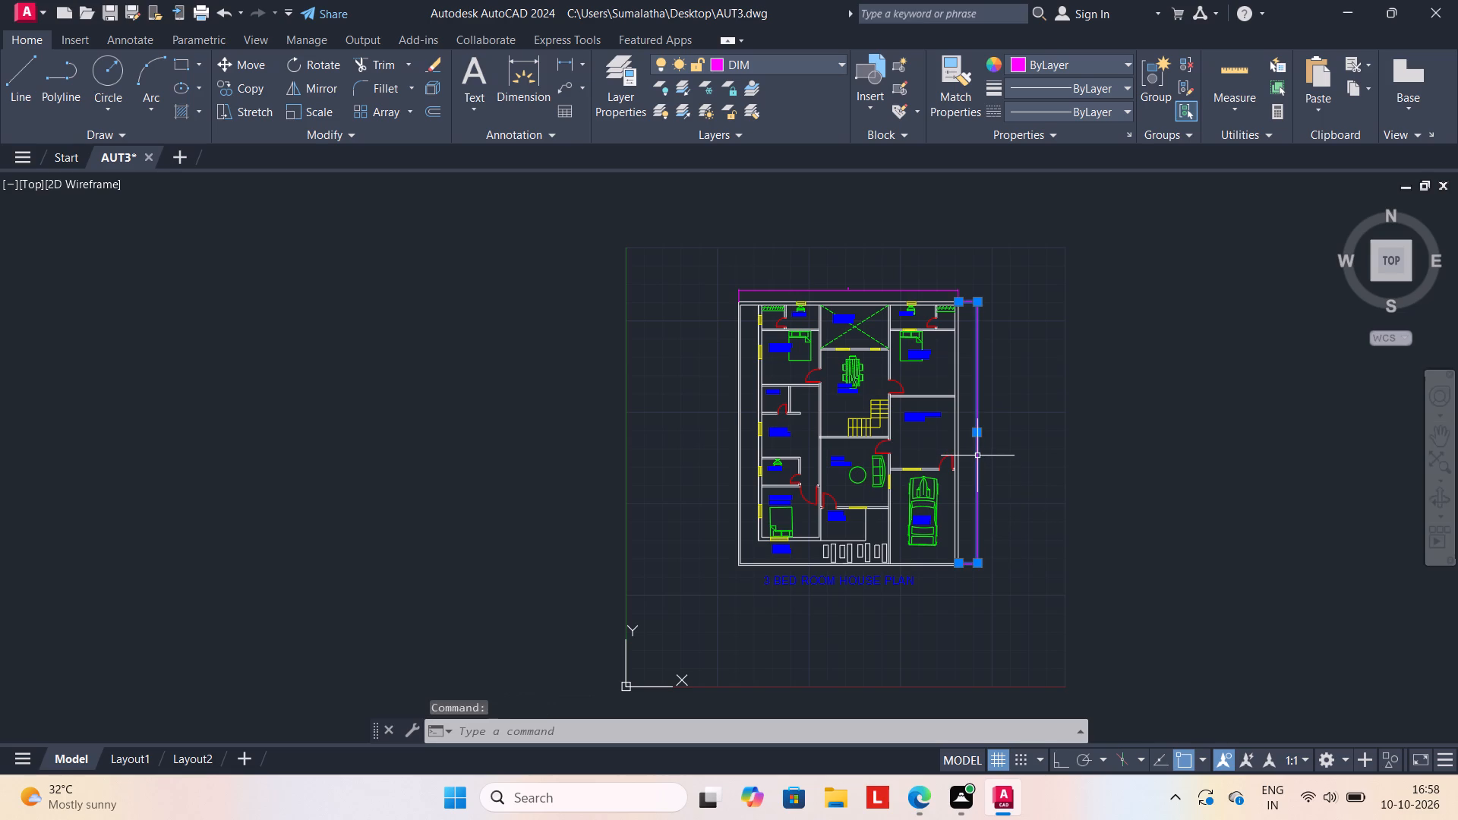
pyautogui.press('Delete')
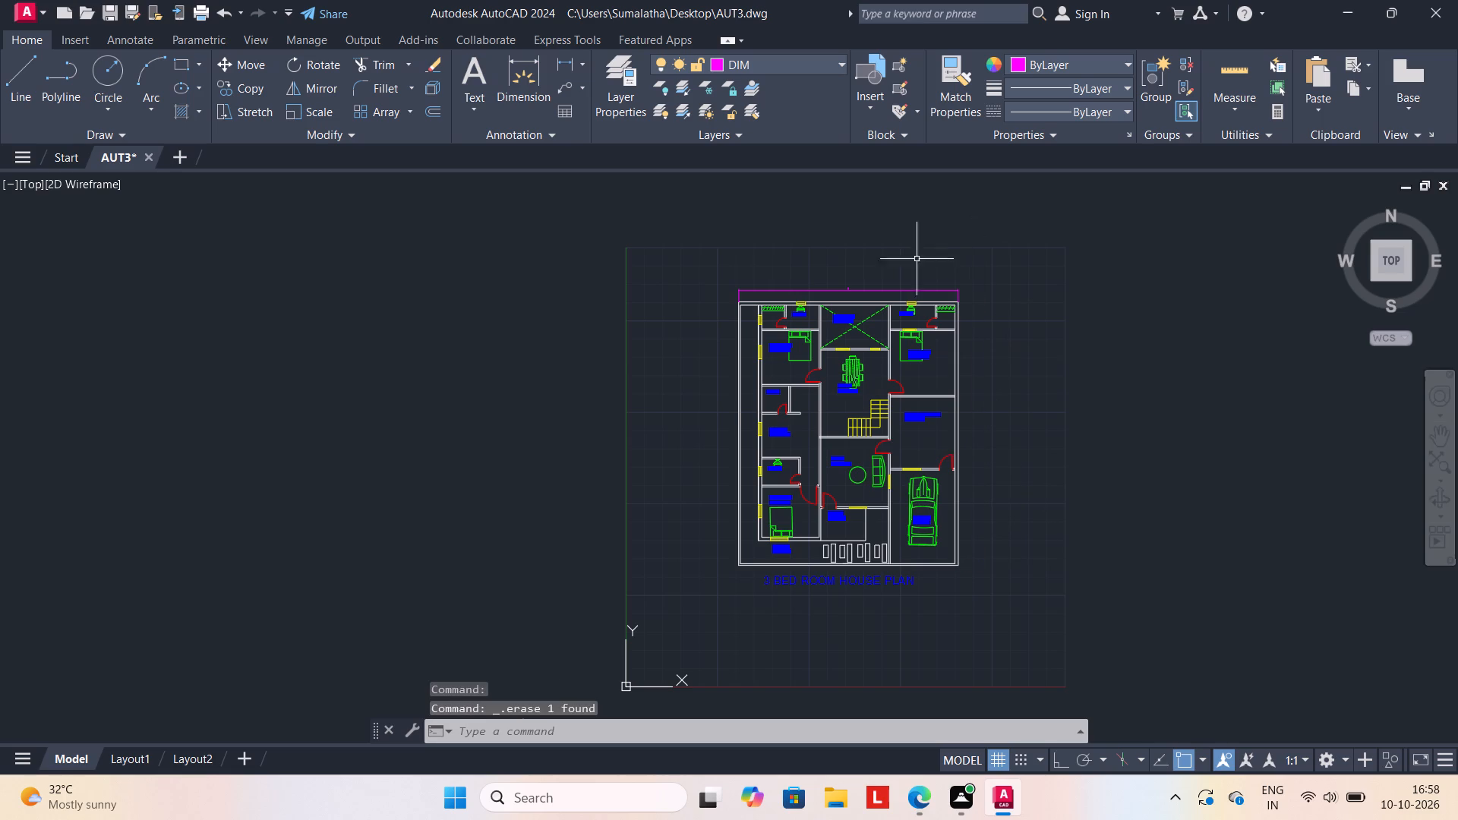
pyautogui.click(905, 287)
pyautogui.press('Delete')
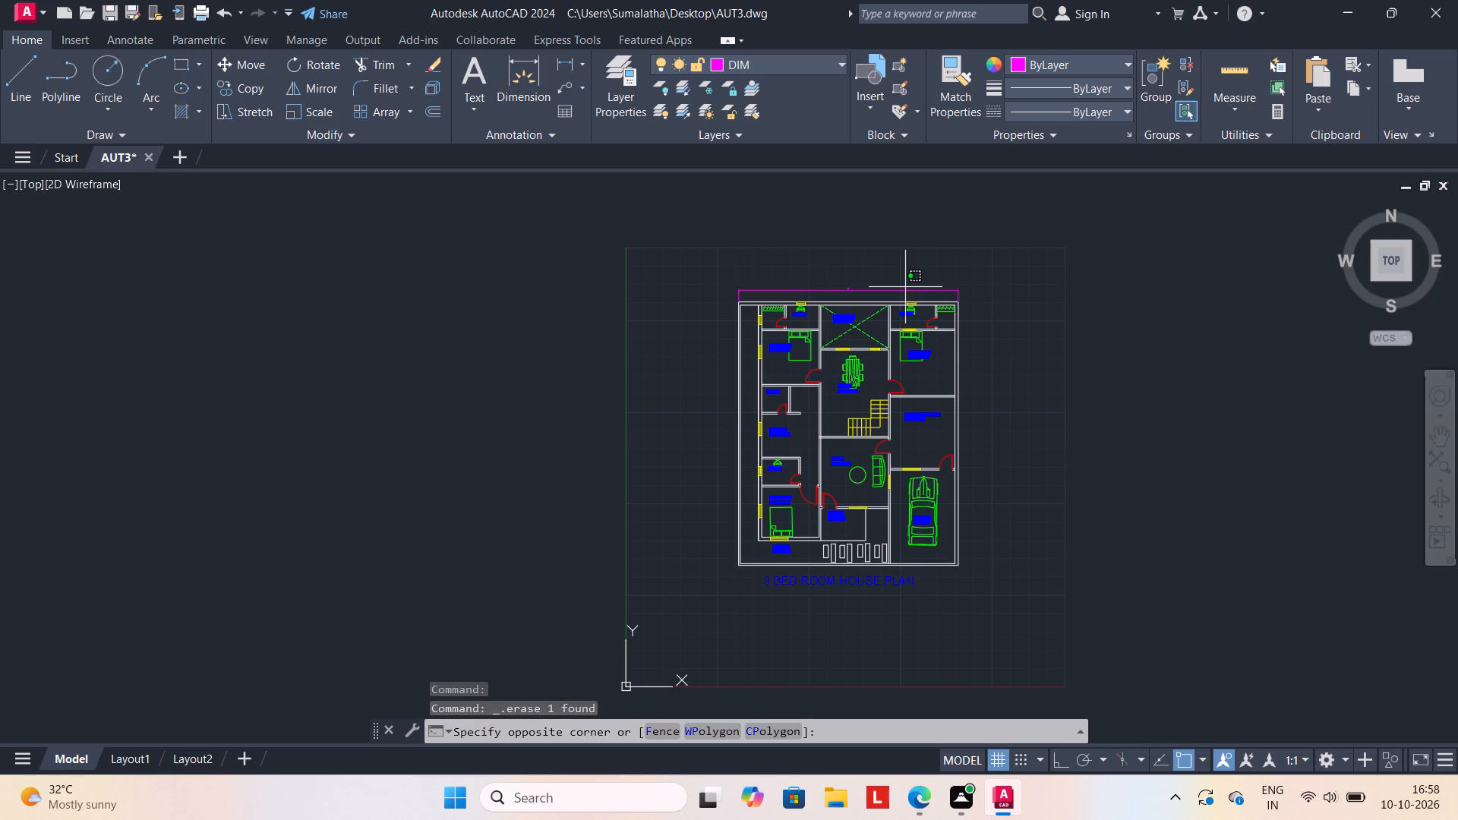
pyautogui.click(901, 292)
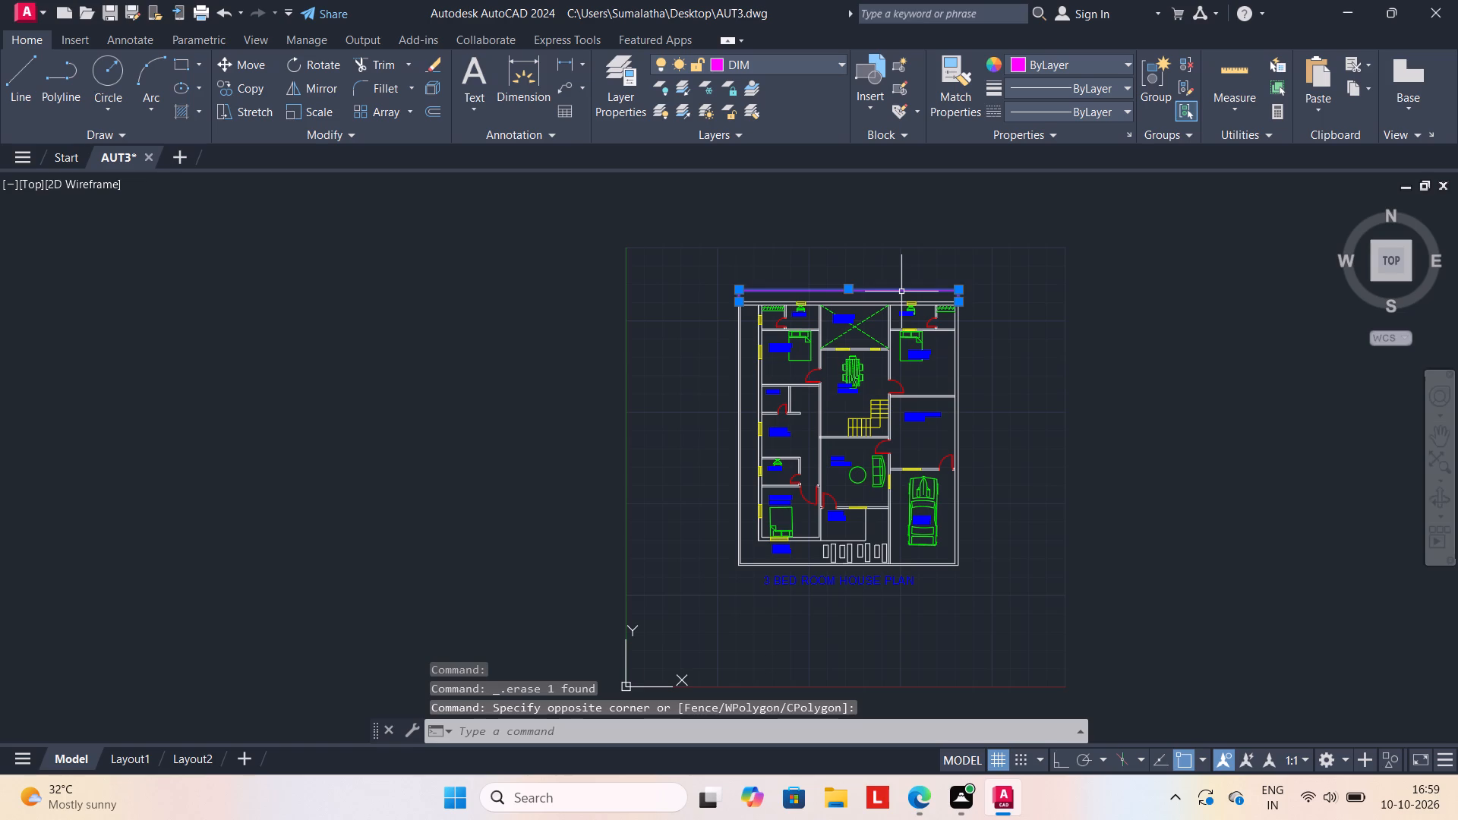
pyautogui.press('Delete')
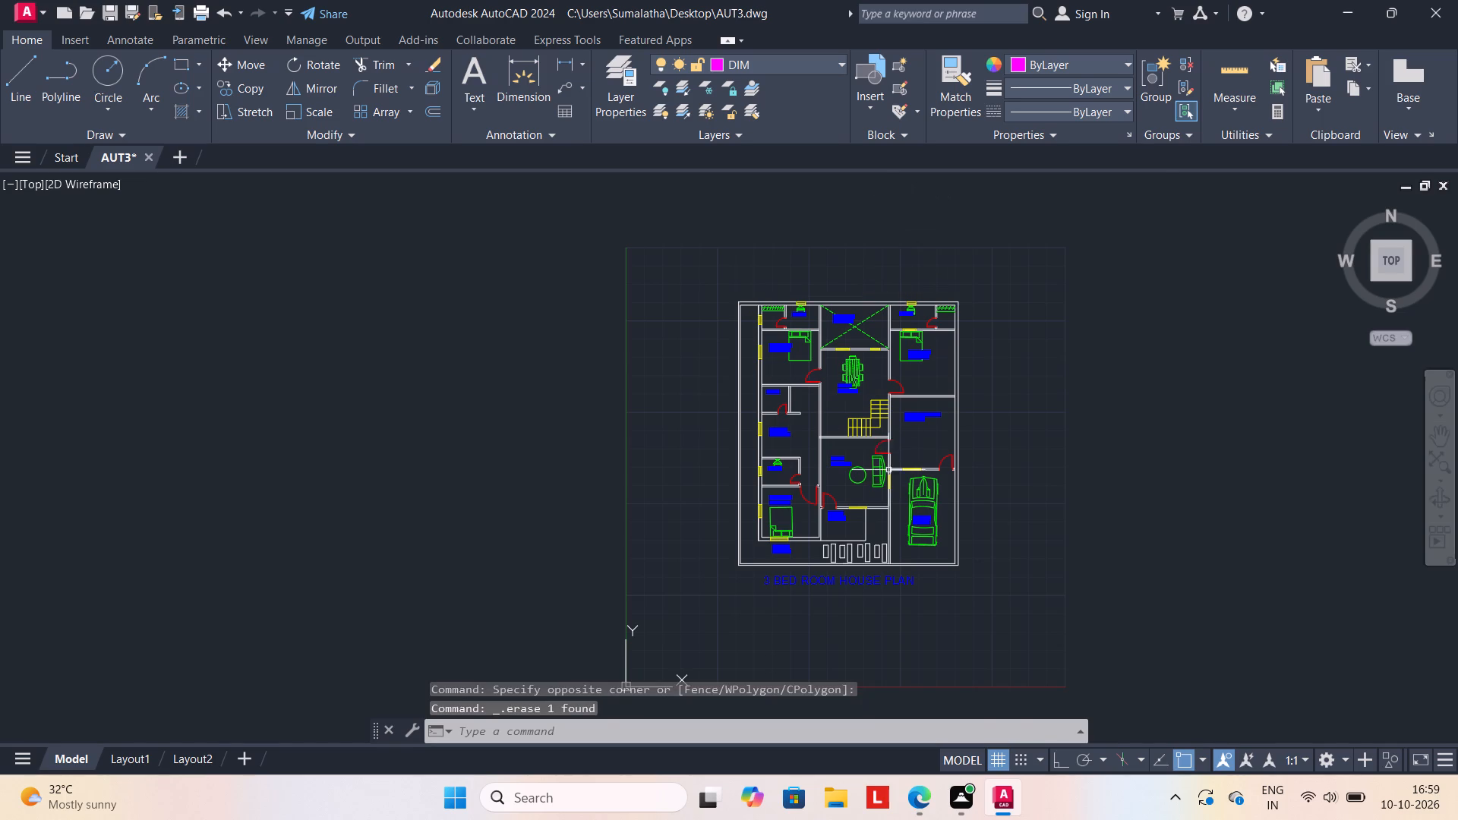
# Save the drawing as AUT3 on the Desktop in AutoCAD 2018 format, replacing the existing file.
pyautogui.scroll(1, 895, 472)
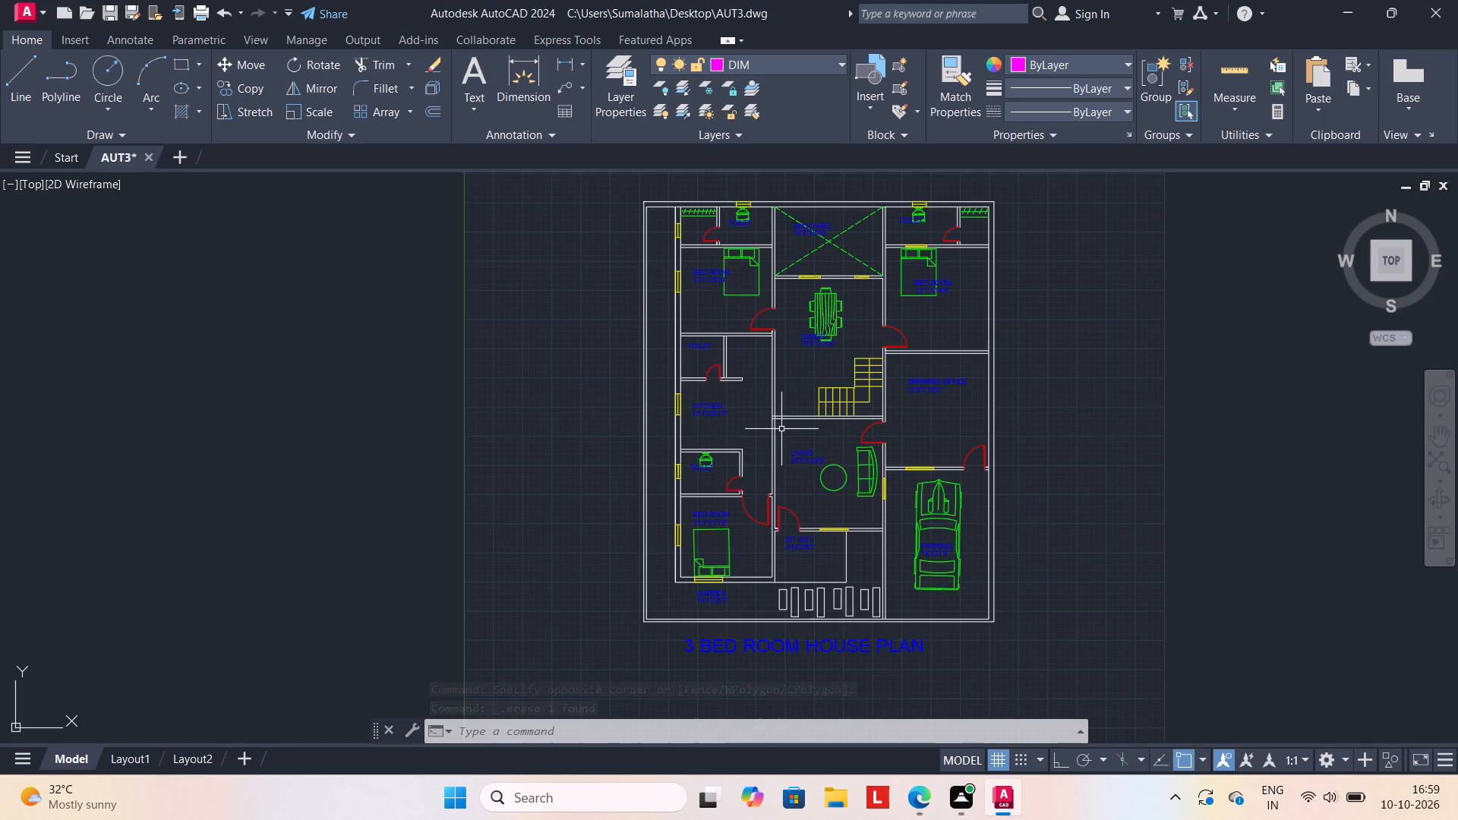
pyautogui.scroll(-1, 770, 430)
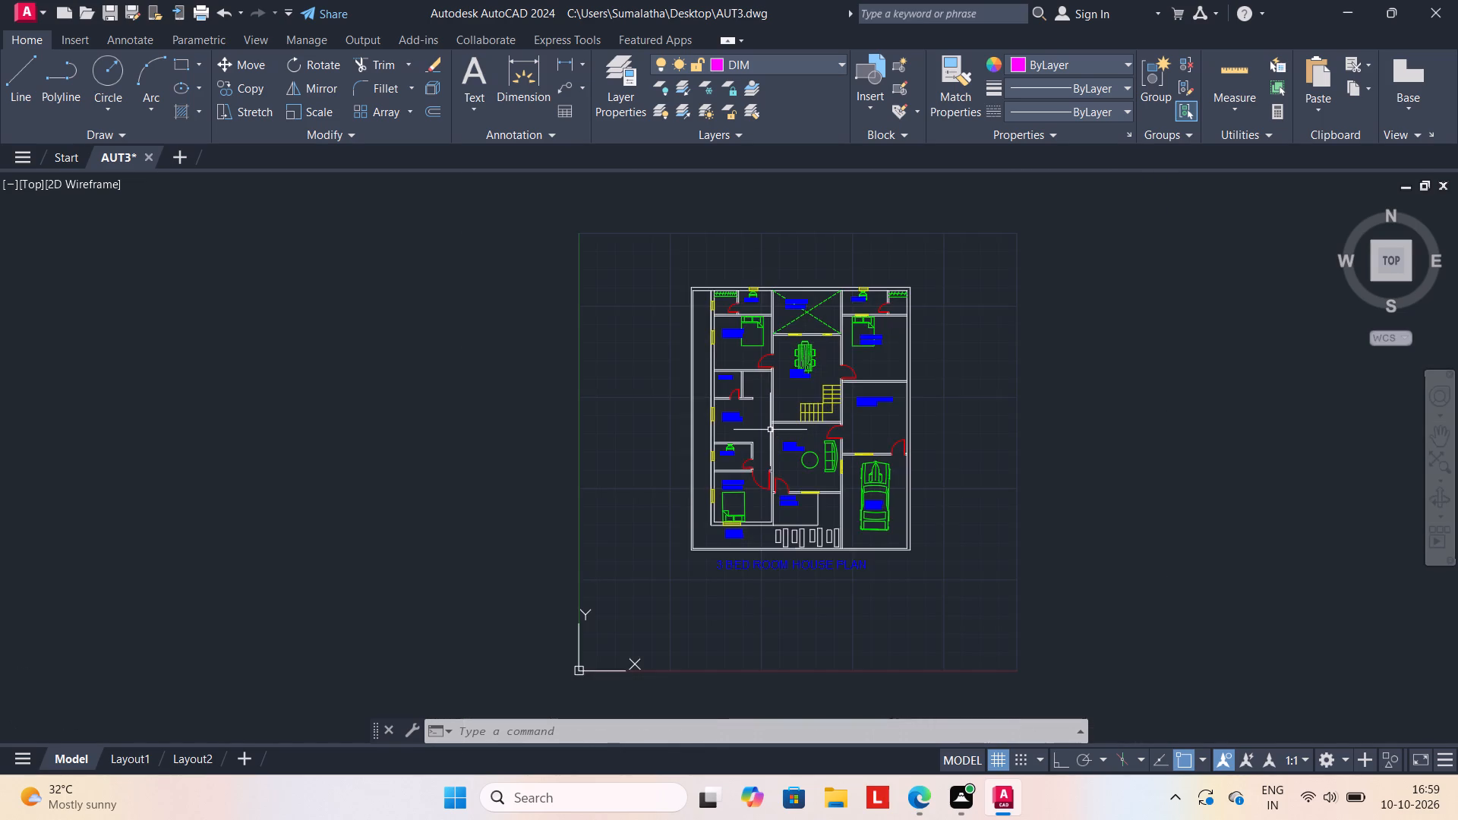
pyautogui.scroll(1, 770, 430)
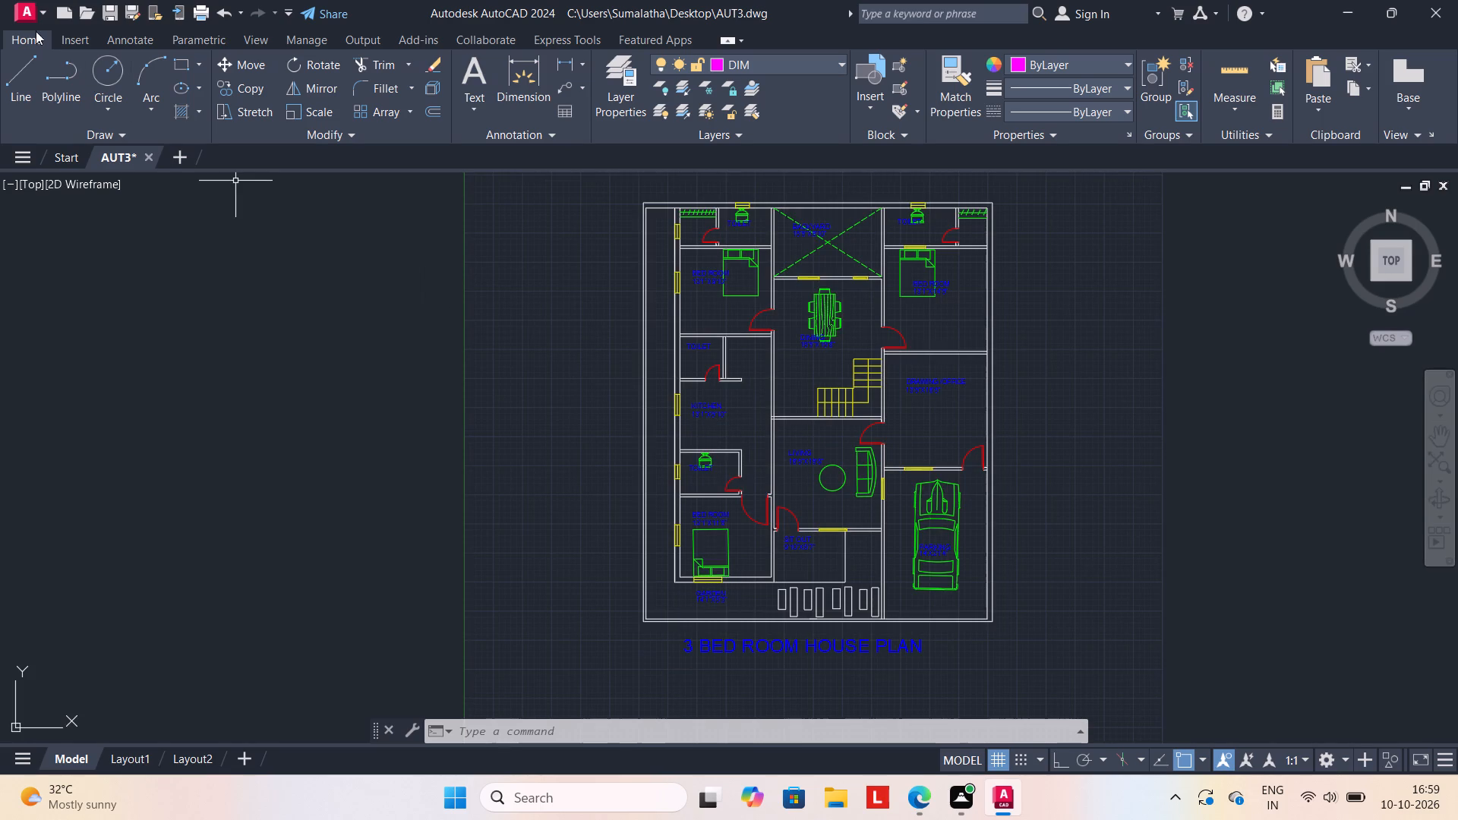
pyautogui.click(28, 11)
pyautogui.click(83, 246)
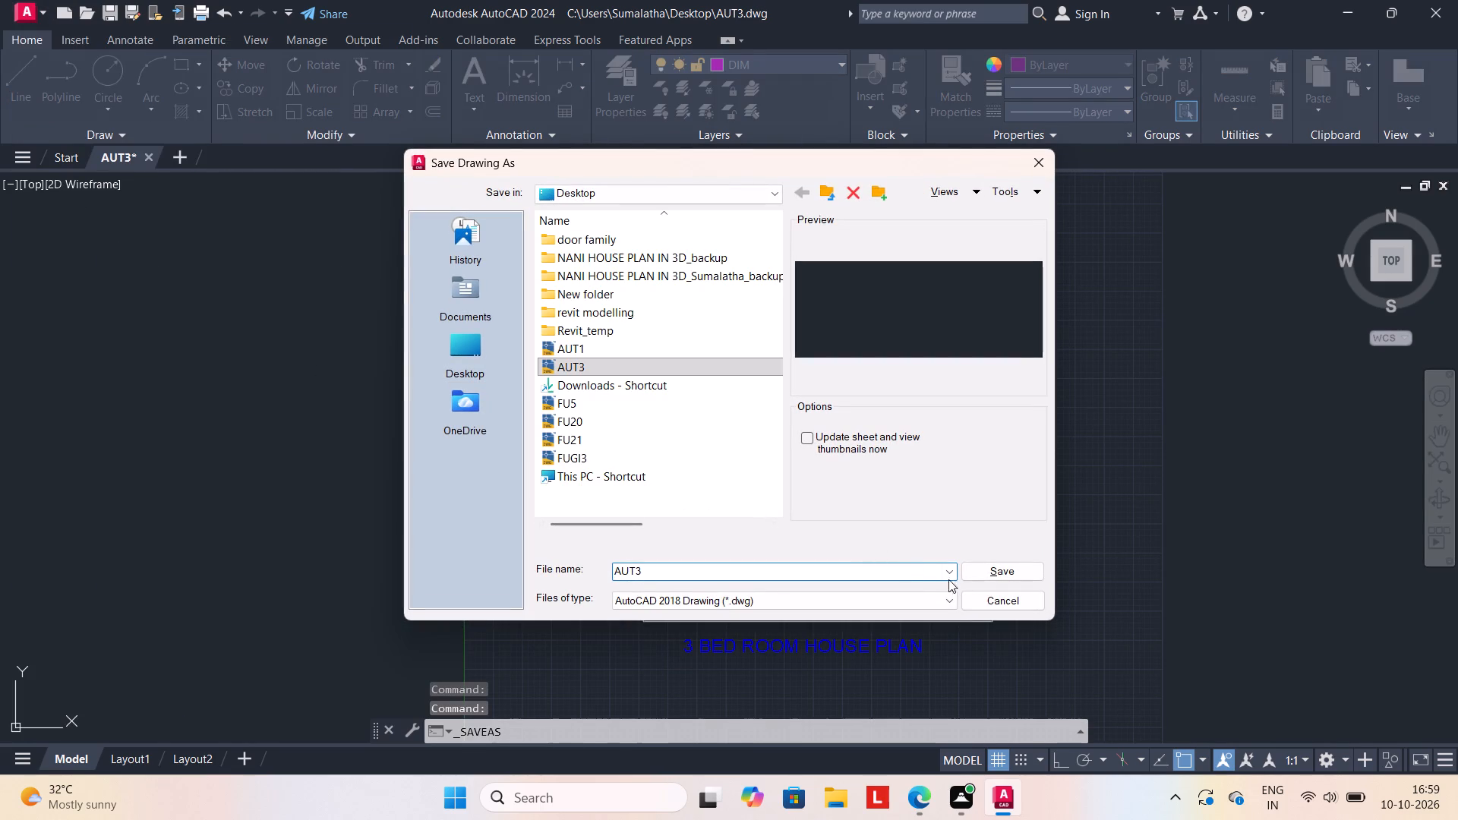
pyautogui.click(1005, 571)
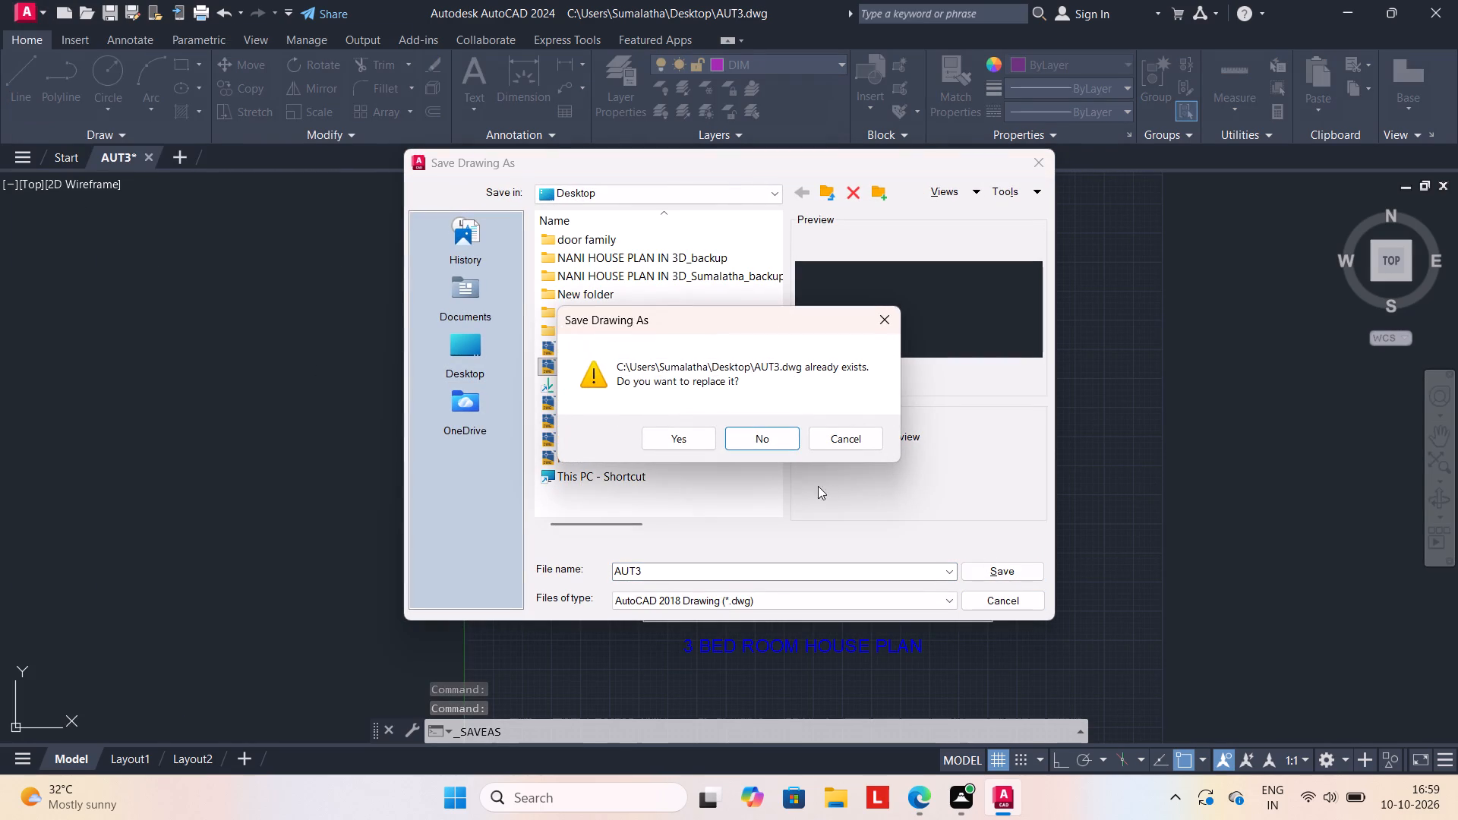
pyautogui.click(679, 437)
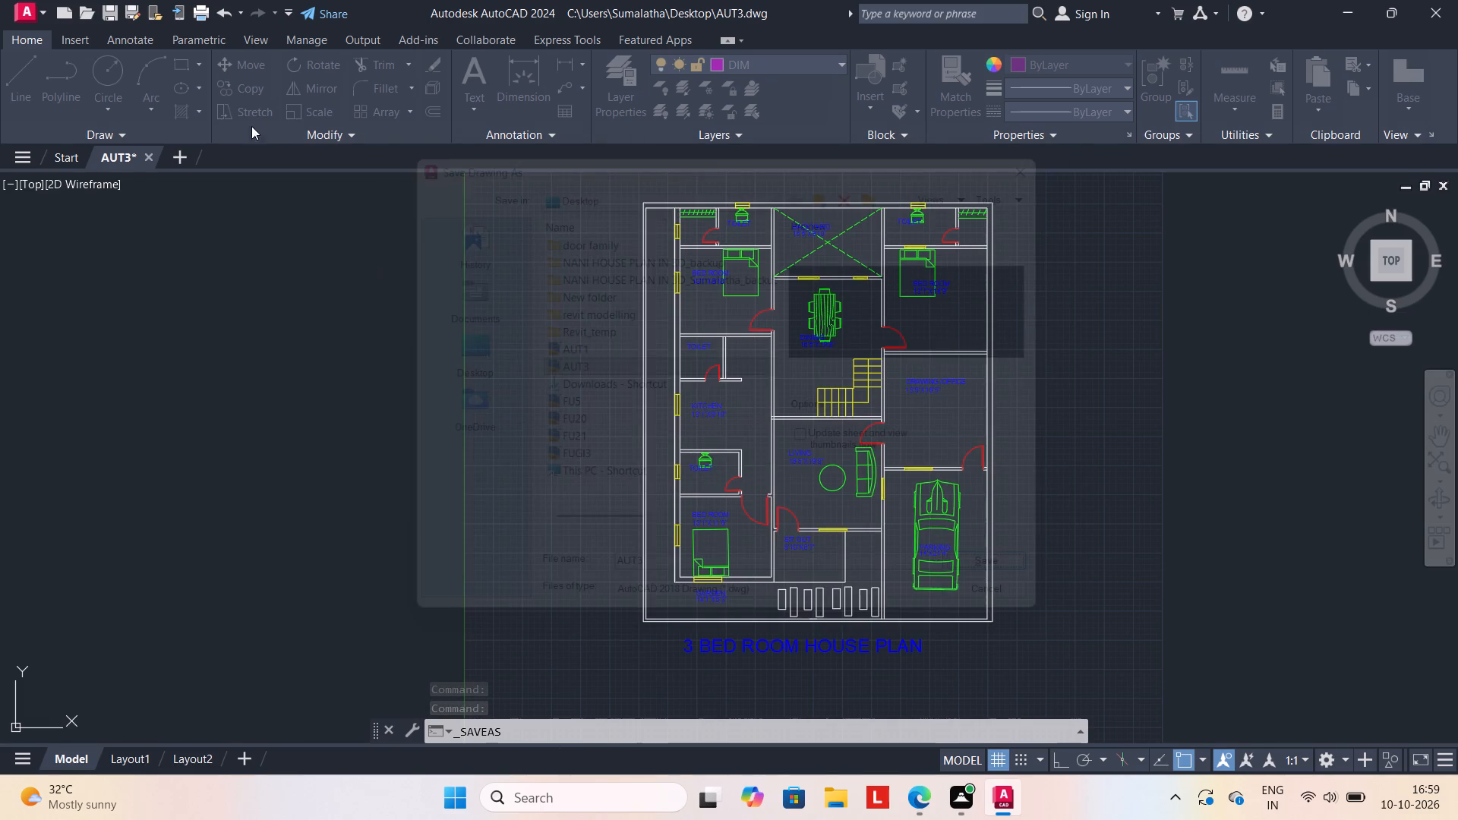
# Save the drawing once more as AUT3 on the Desktop, overwriting the existing file.
pyautogui.click(22, 6)
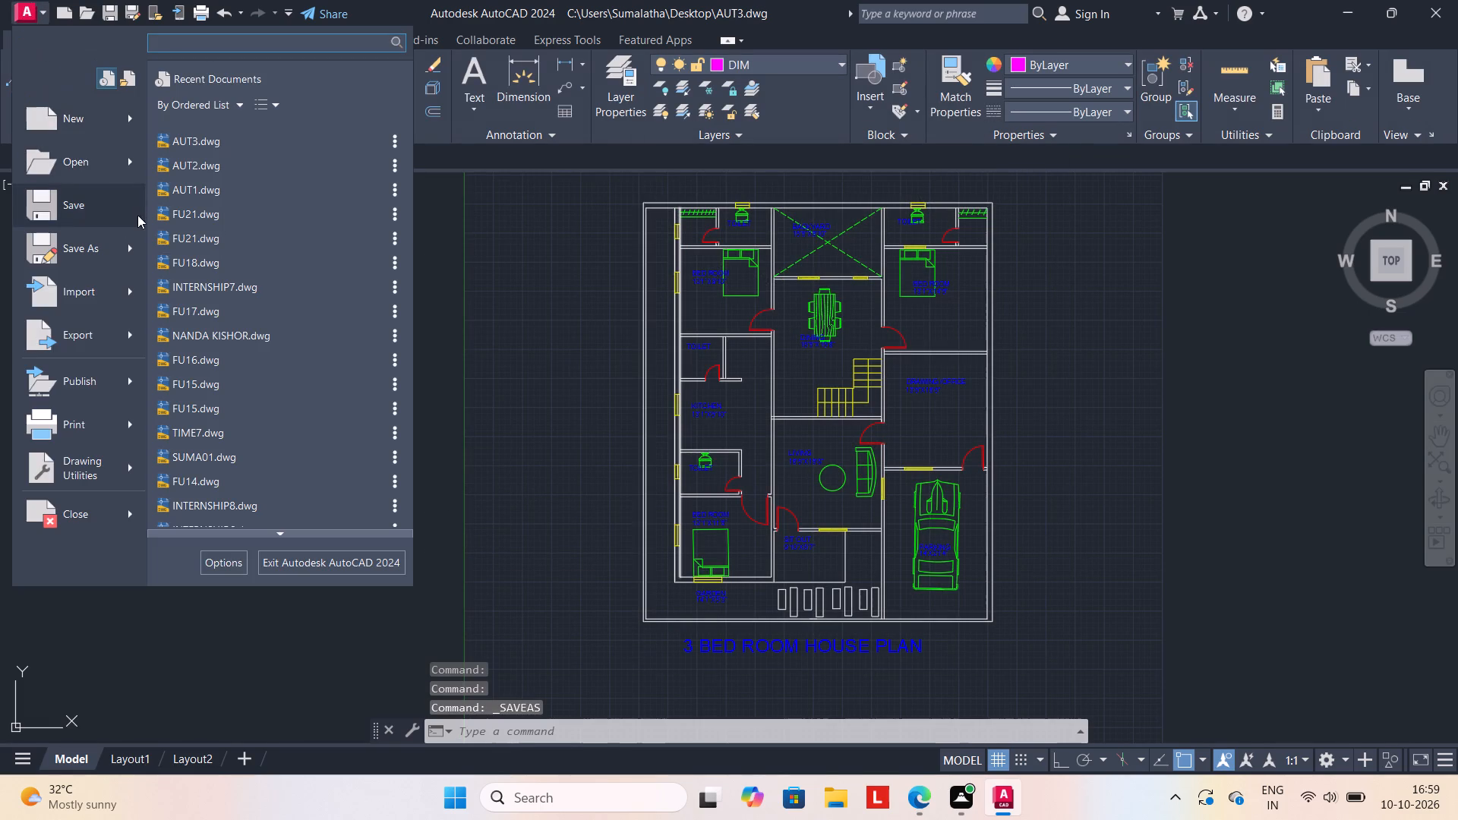
pyautogui.click(90, 241)
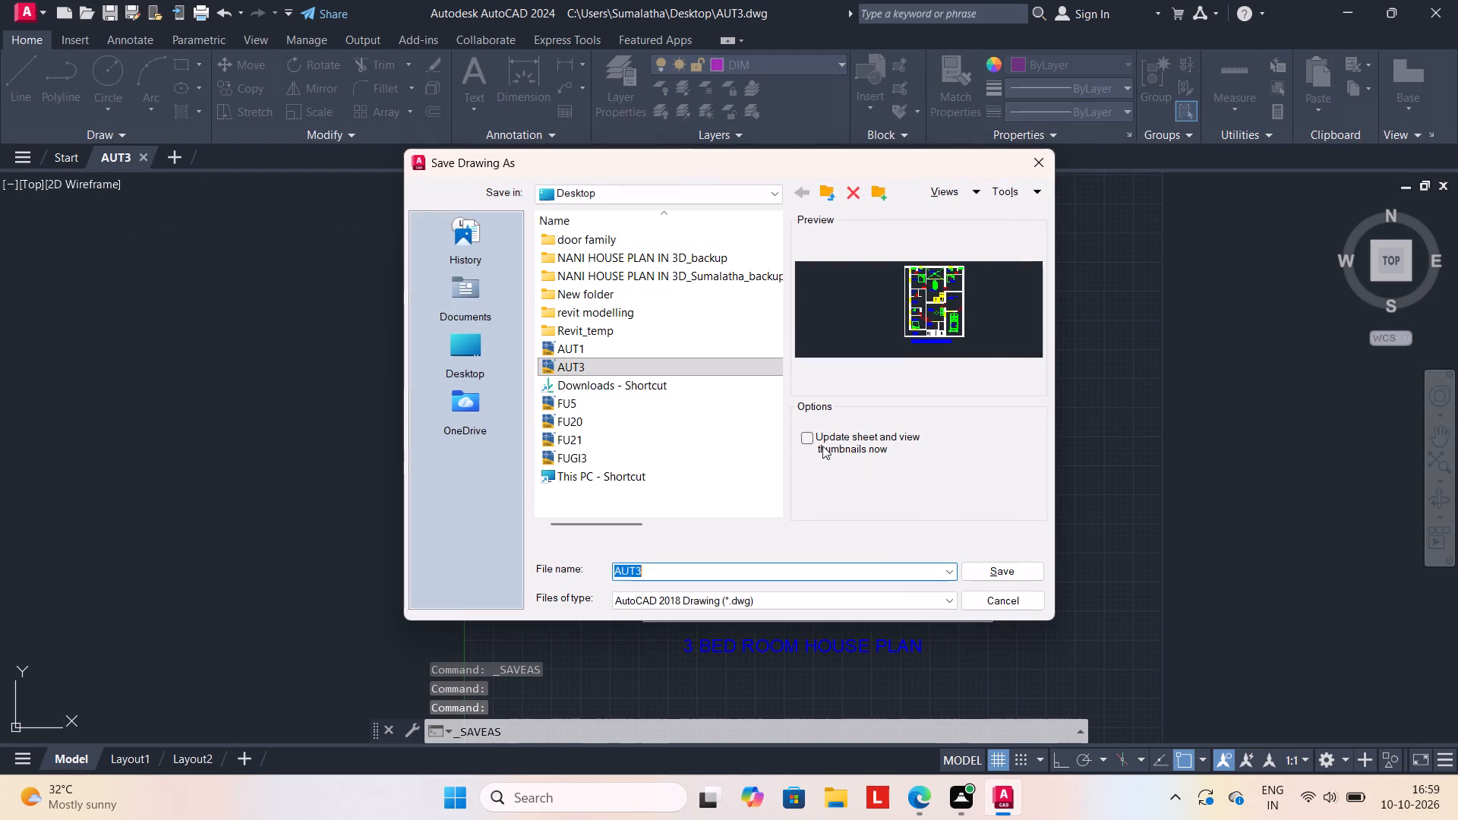
pyautogui.click(1005, 569)
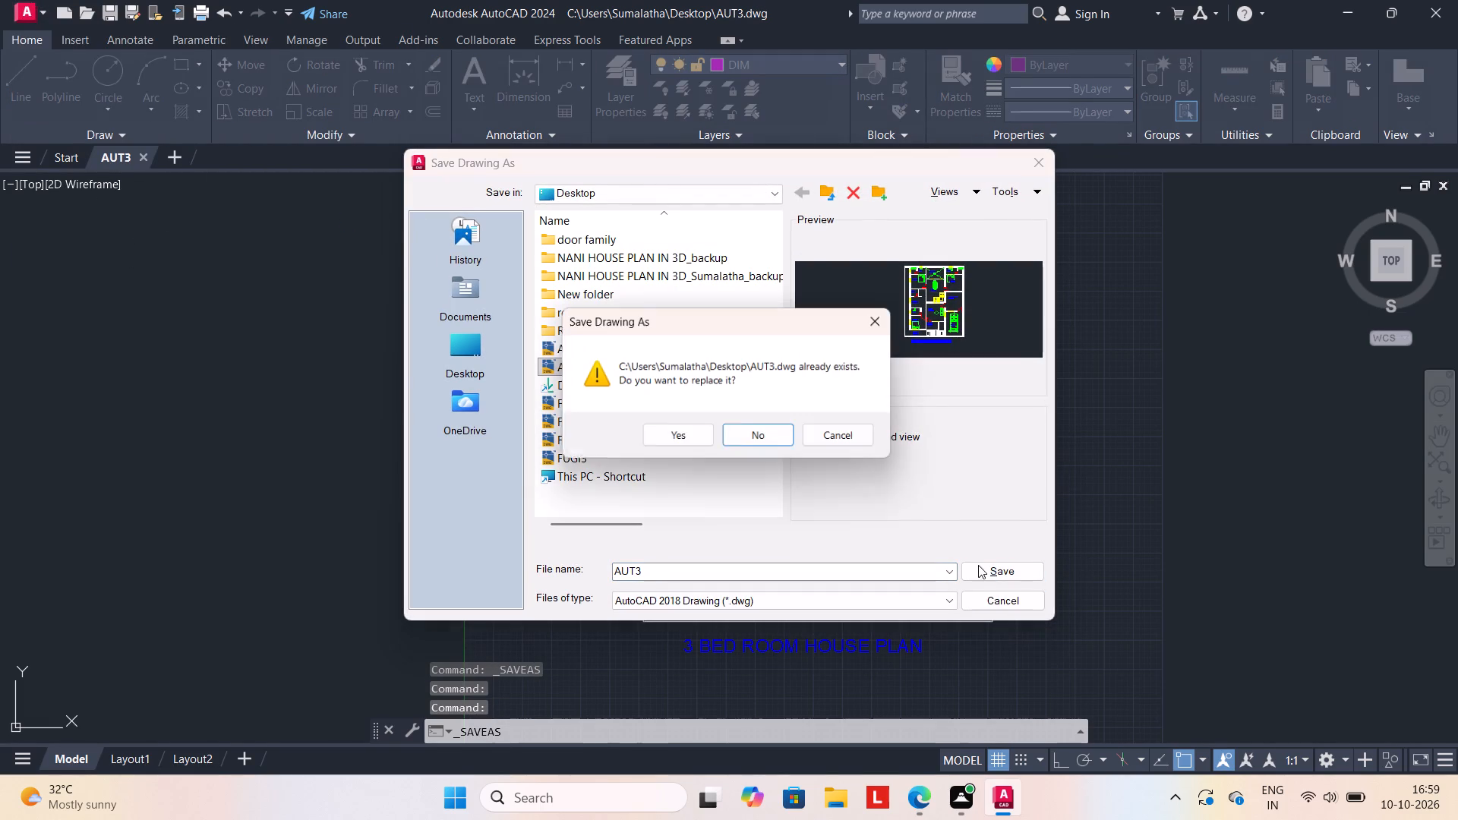
pyautogui.click(683, 434)
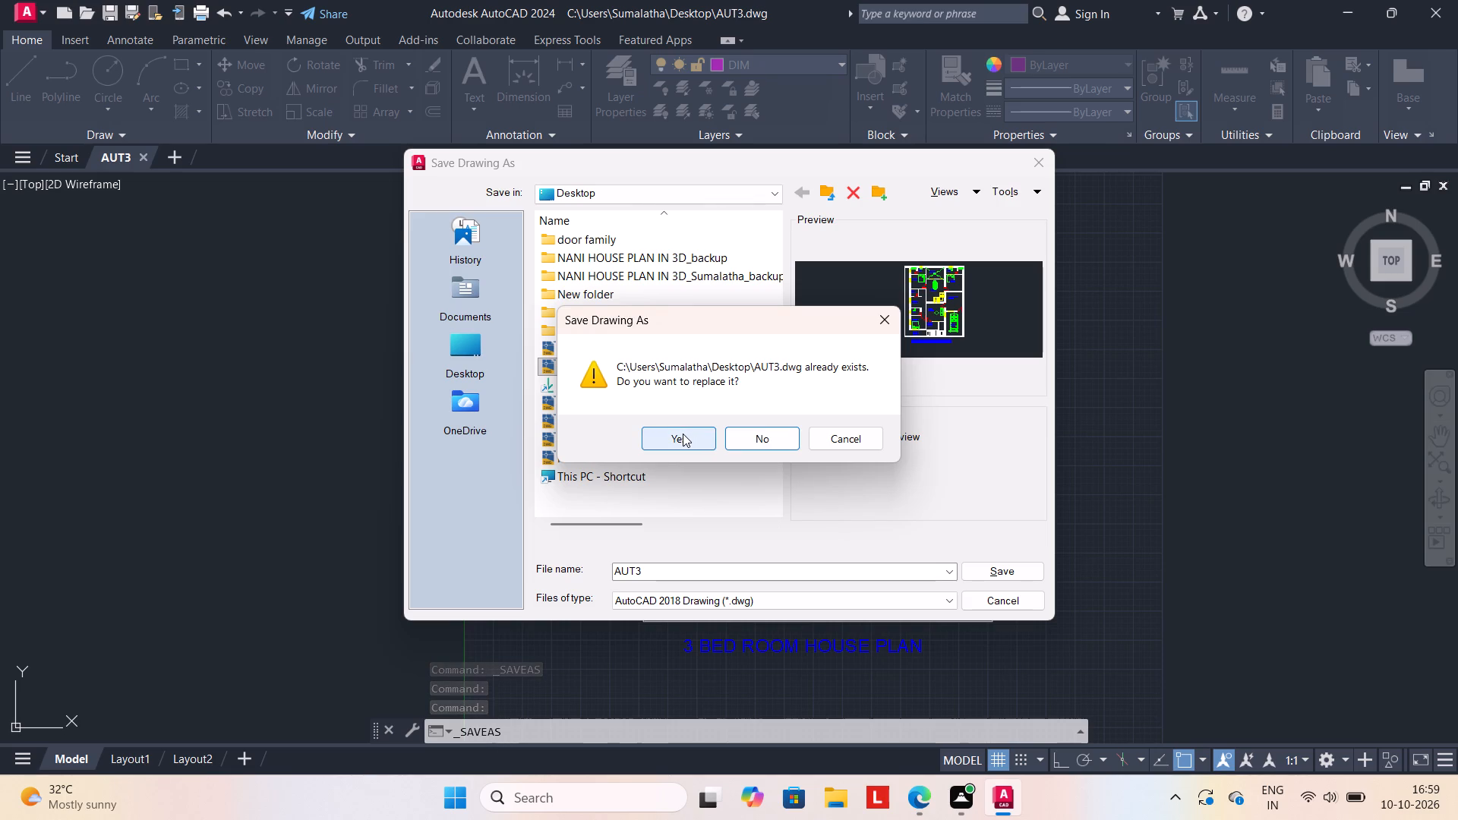
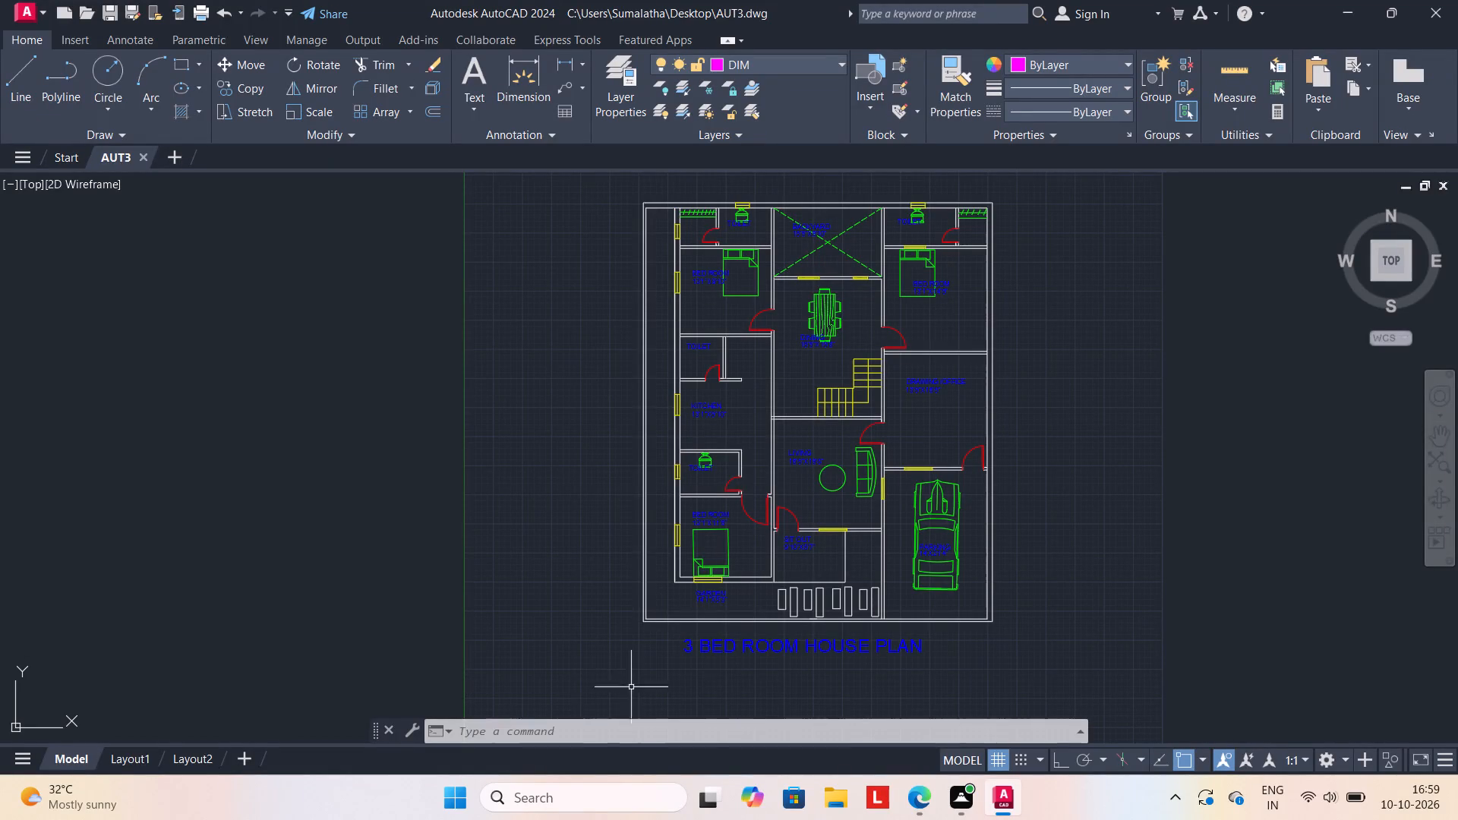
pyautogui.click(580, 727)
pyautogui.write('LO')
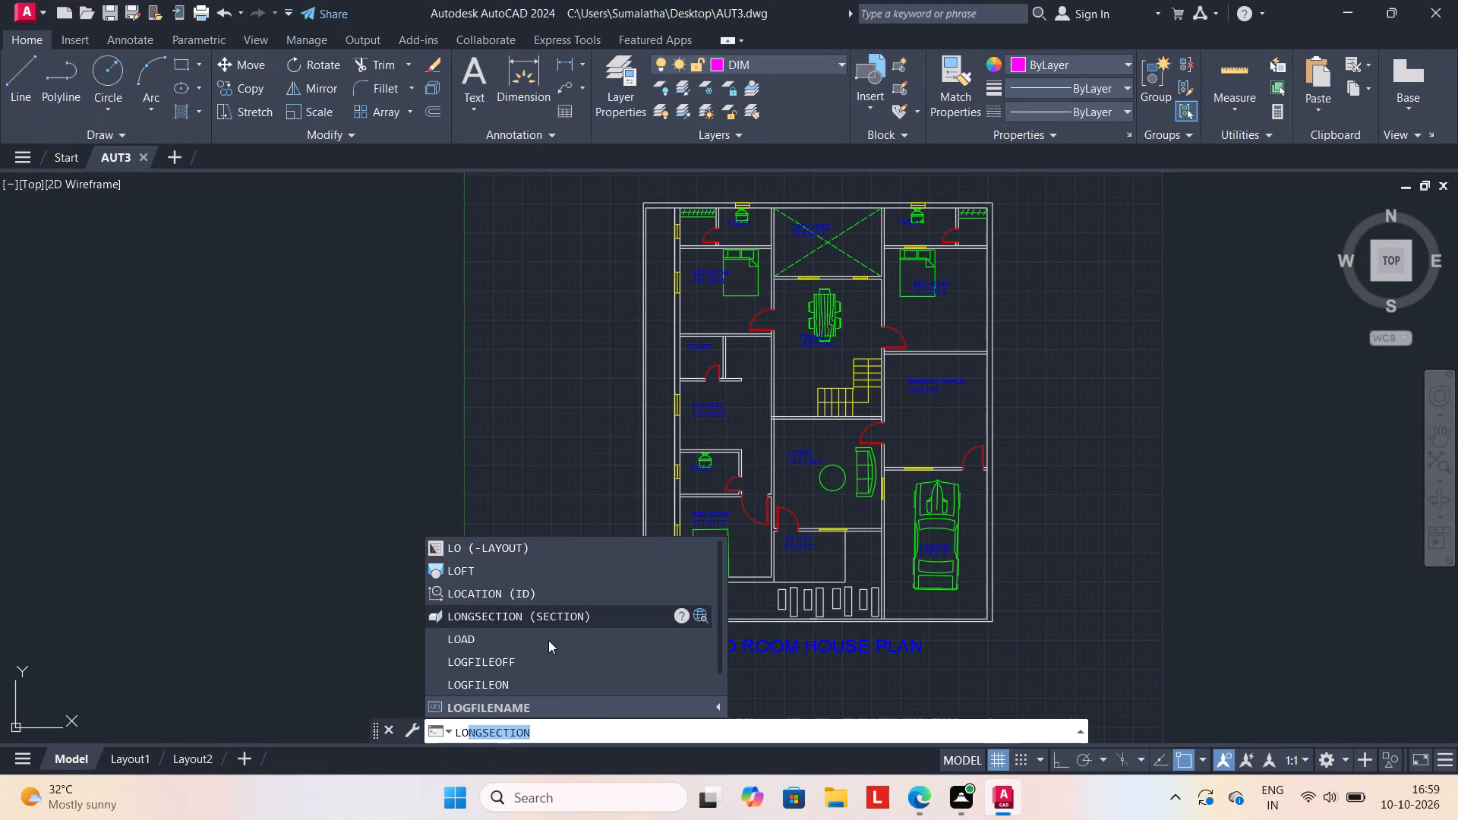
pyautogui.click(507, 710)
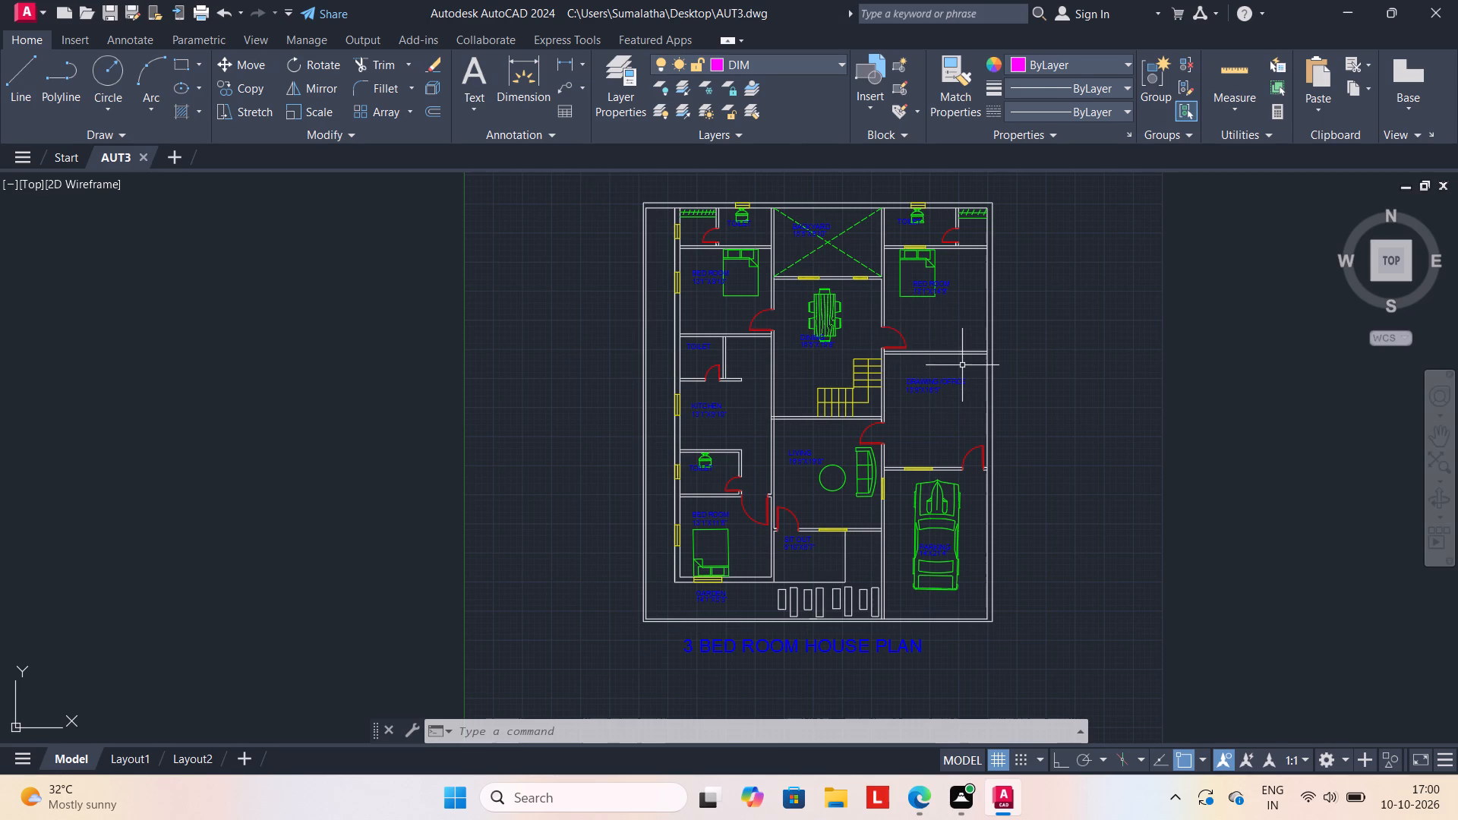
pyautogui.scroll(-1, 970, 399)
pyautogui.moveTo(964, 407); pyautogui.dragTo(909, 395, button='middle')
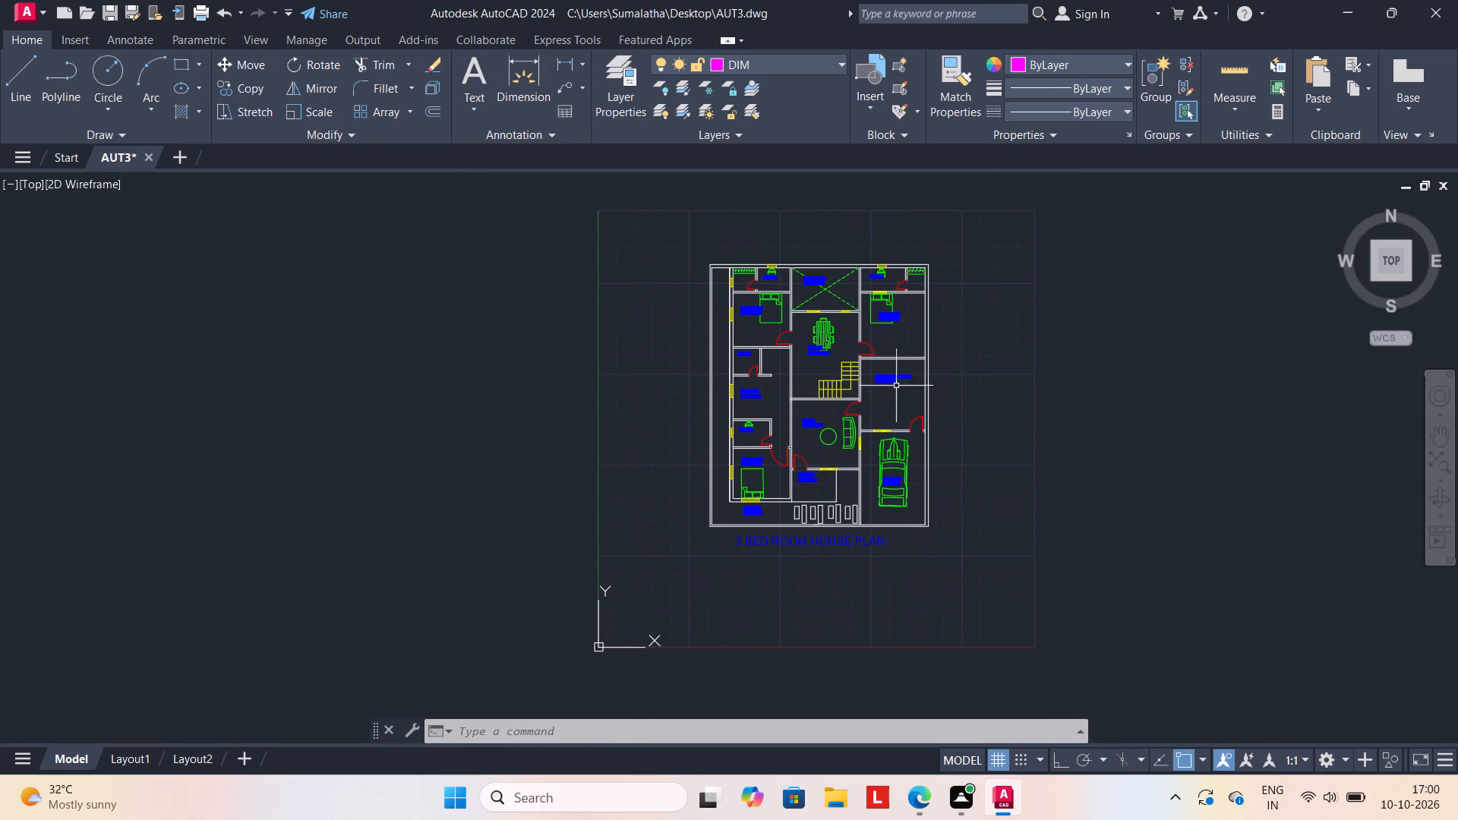
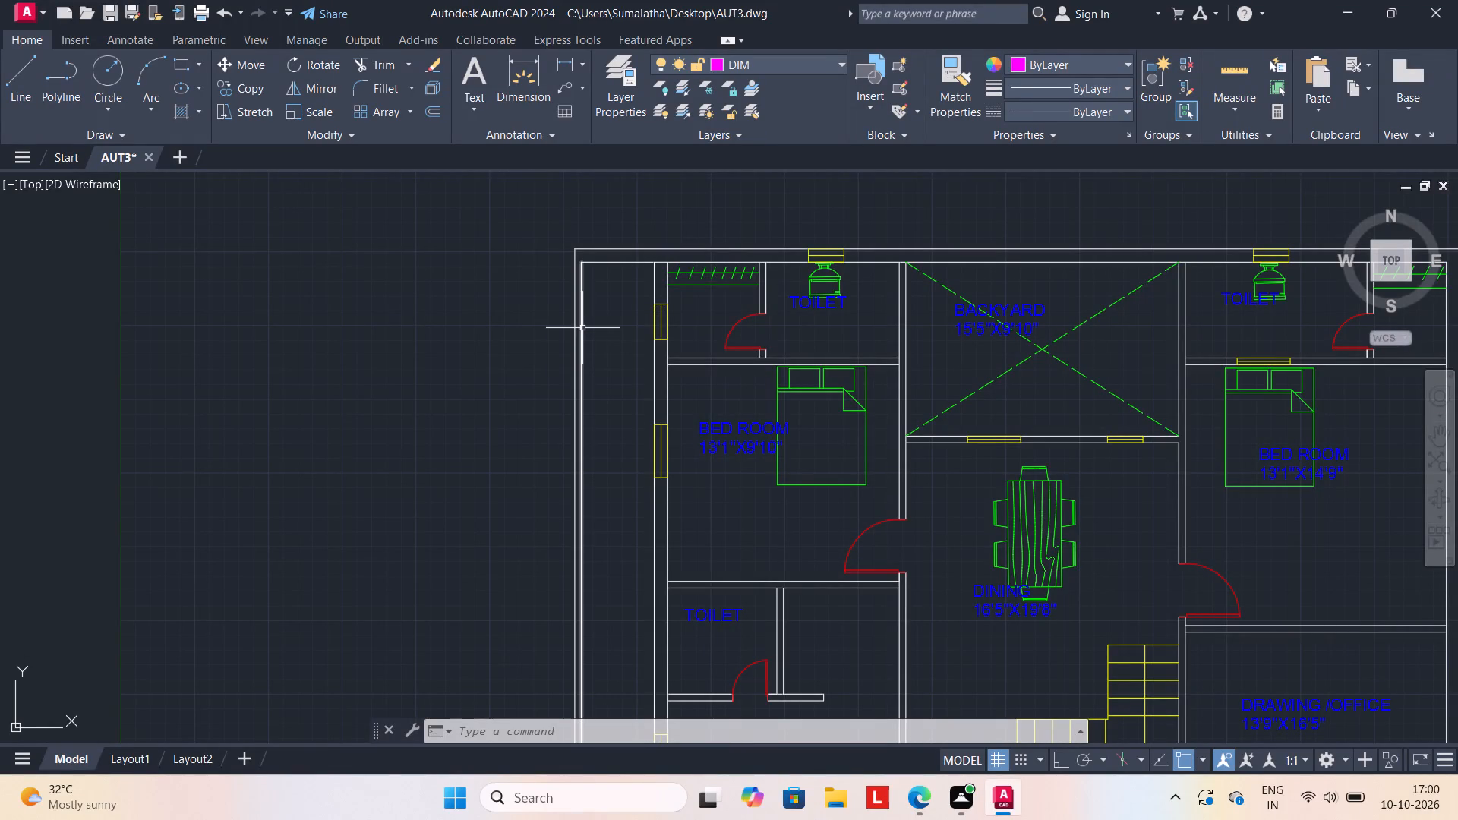
# Move the sofa in the living room slightly toward the sit-out, keeping it alongside the wall shared with the parking area.
pyautogui.moveTo(894, 535); pyautogui.dragTo(876, 420, button='middle')
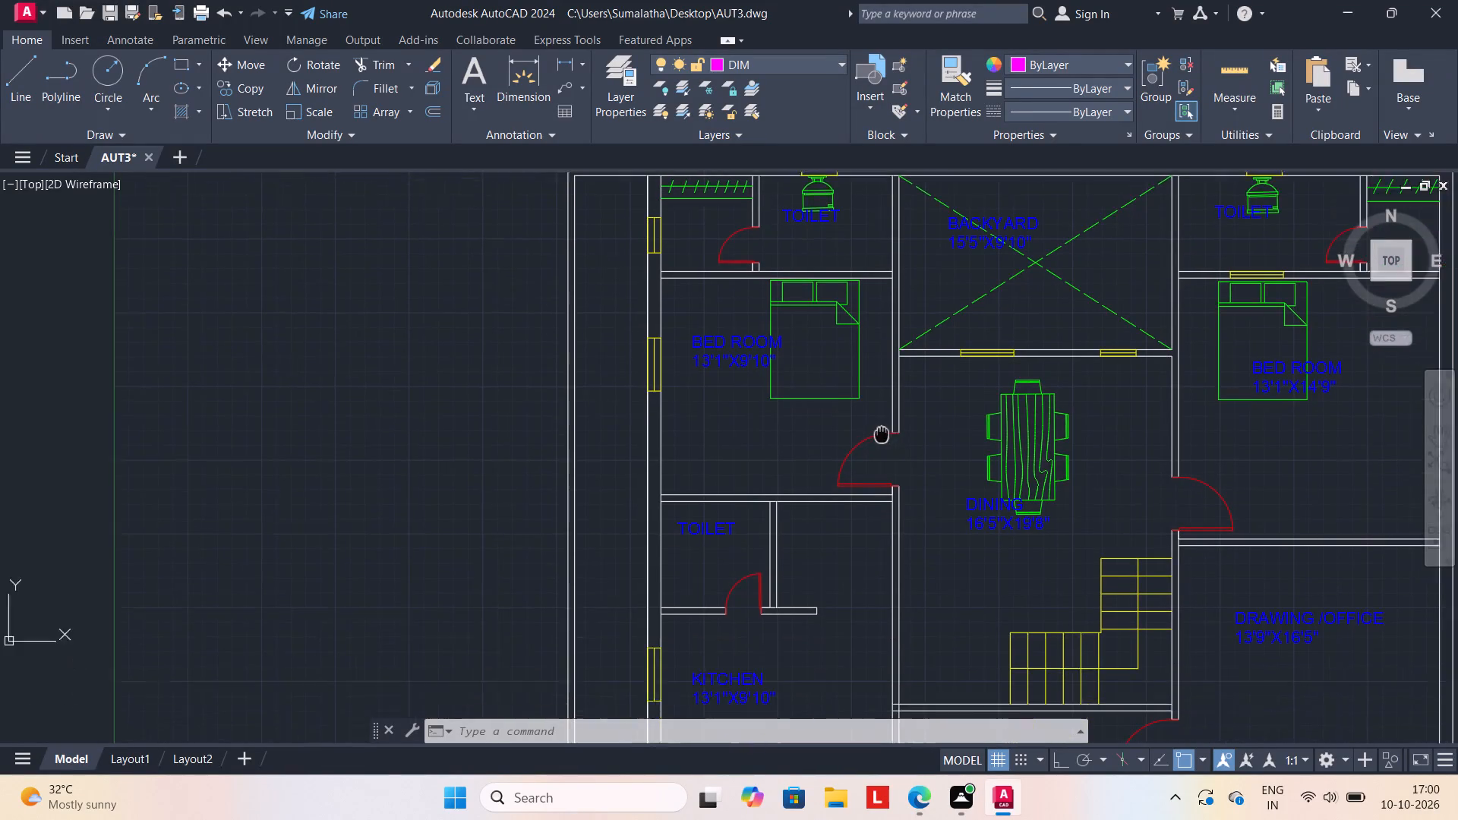
pyautogui.moveTo(876, 420); pyautogui.dragTo(875, 418, button='middle')
pyautogui.scroll(-1, 875, 421)
pyautogui.moveTo(895, 478); pyautogui.dragTo(895, 391, button='middle')
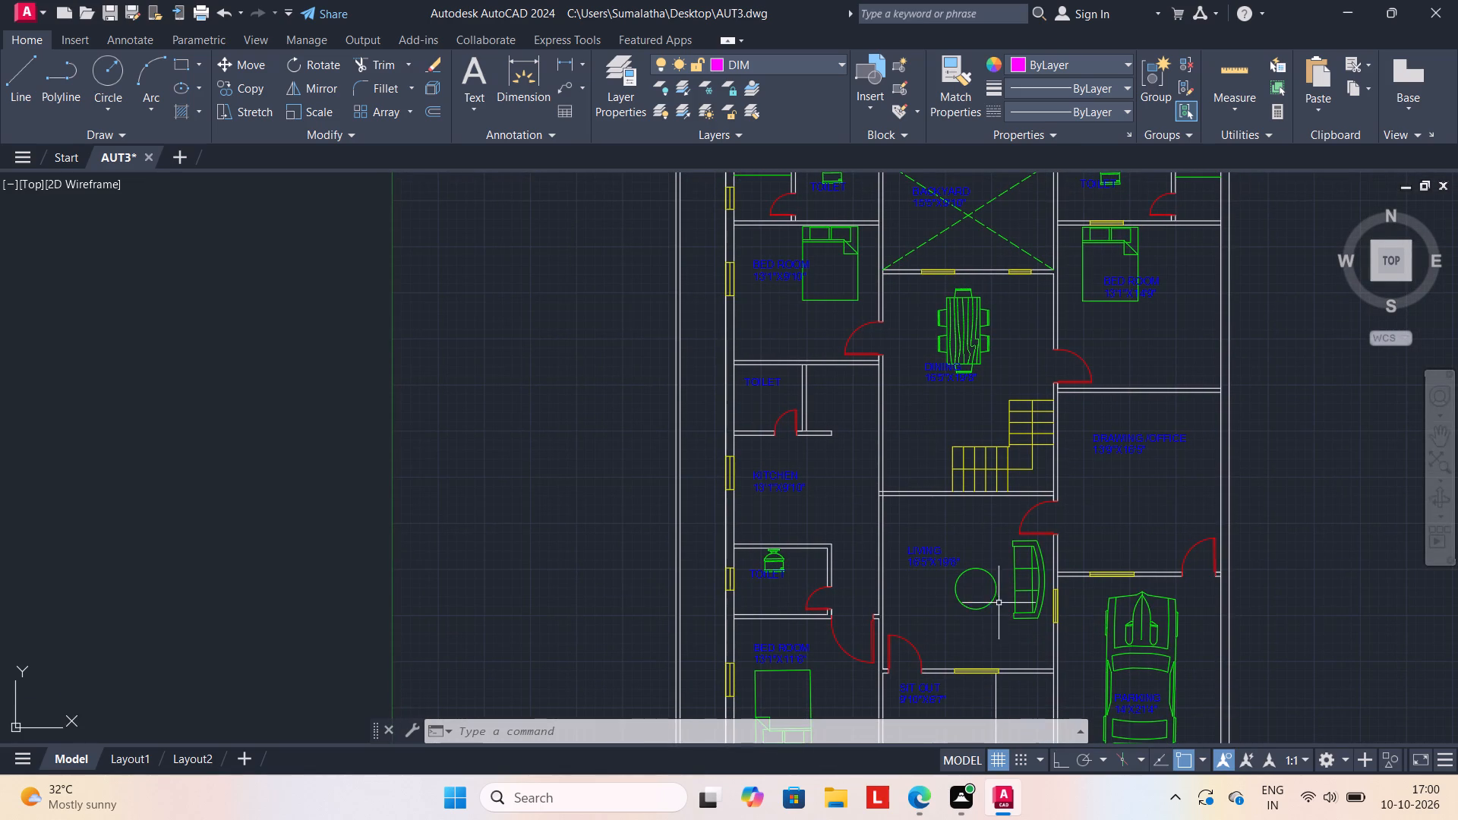
pyautogui.click(1013, 590)
pyautogui.press('m')
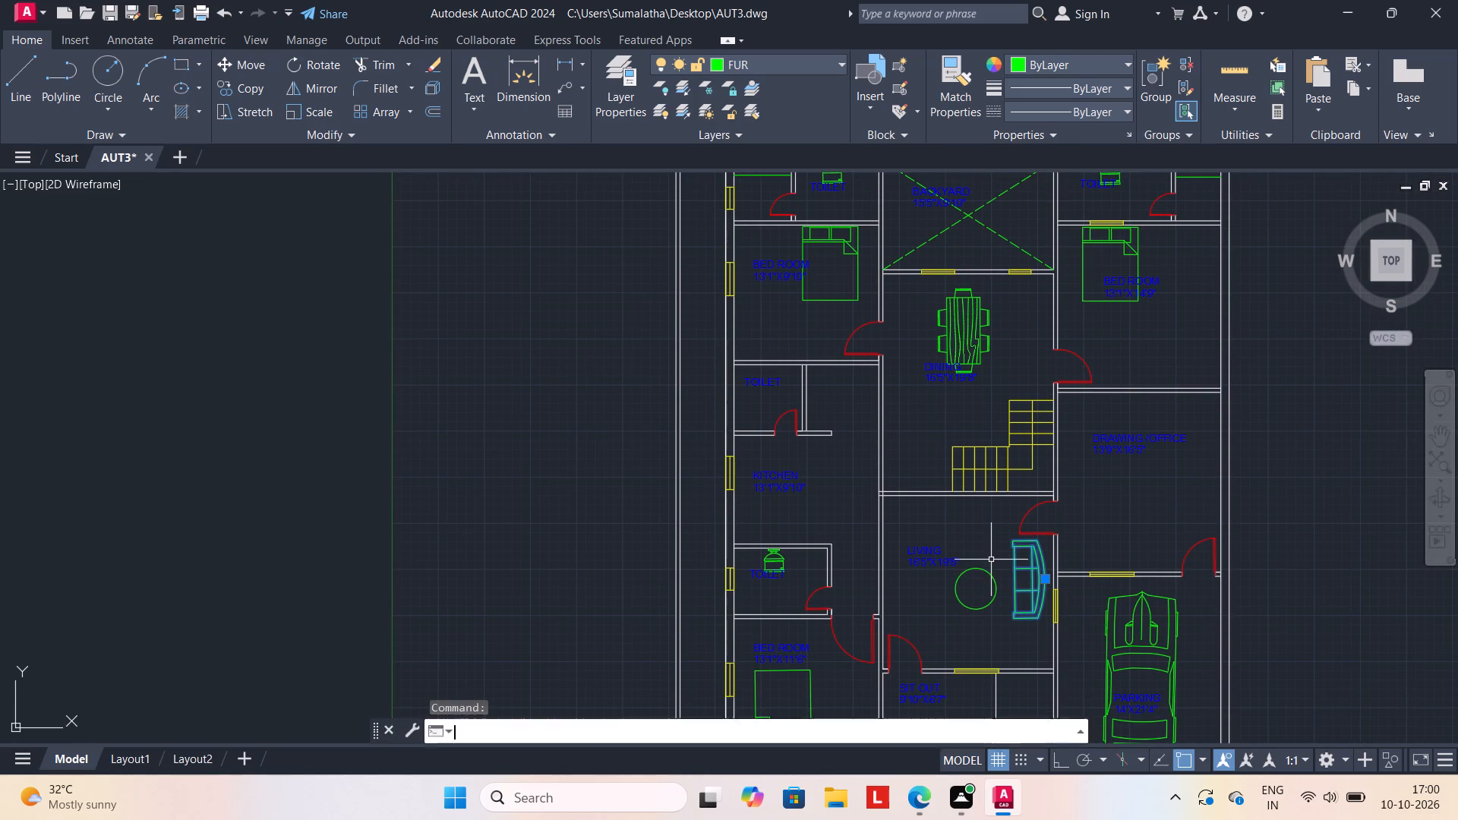
pyautogui.press('Return')
pyautogui.click(1022, 622)
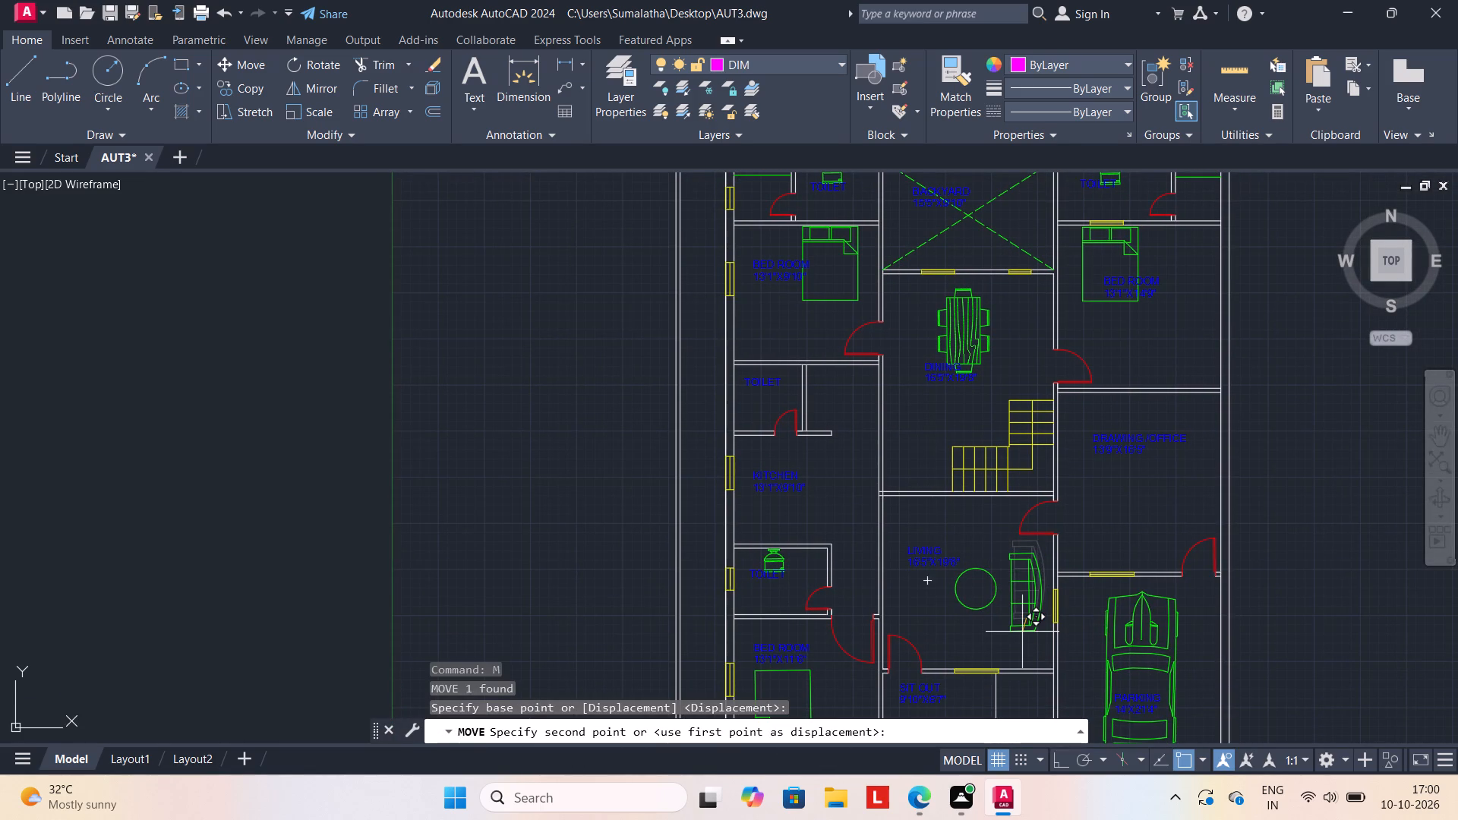
pyautogui.click(1022, 632)
pyautogui.press('Escape')
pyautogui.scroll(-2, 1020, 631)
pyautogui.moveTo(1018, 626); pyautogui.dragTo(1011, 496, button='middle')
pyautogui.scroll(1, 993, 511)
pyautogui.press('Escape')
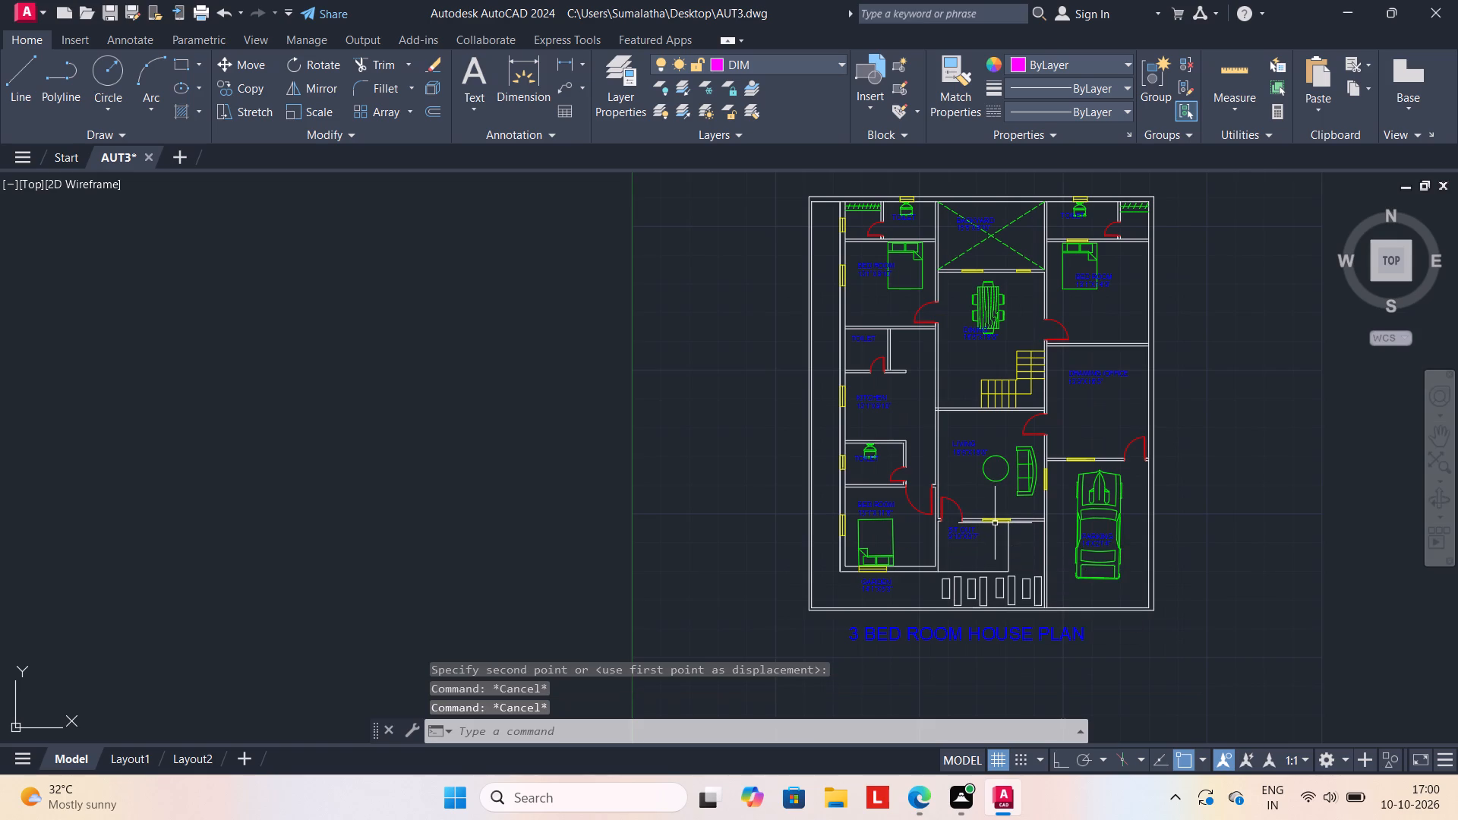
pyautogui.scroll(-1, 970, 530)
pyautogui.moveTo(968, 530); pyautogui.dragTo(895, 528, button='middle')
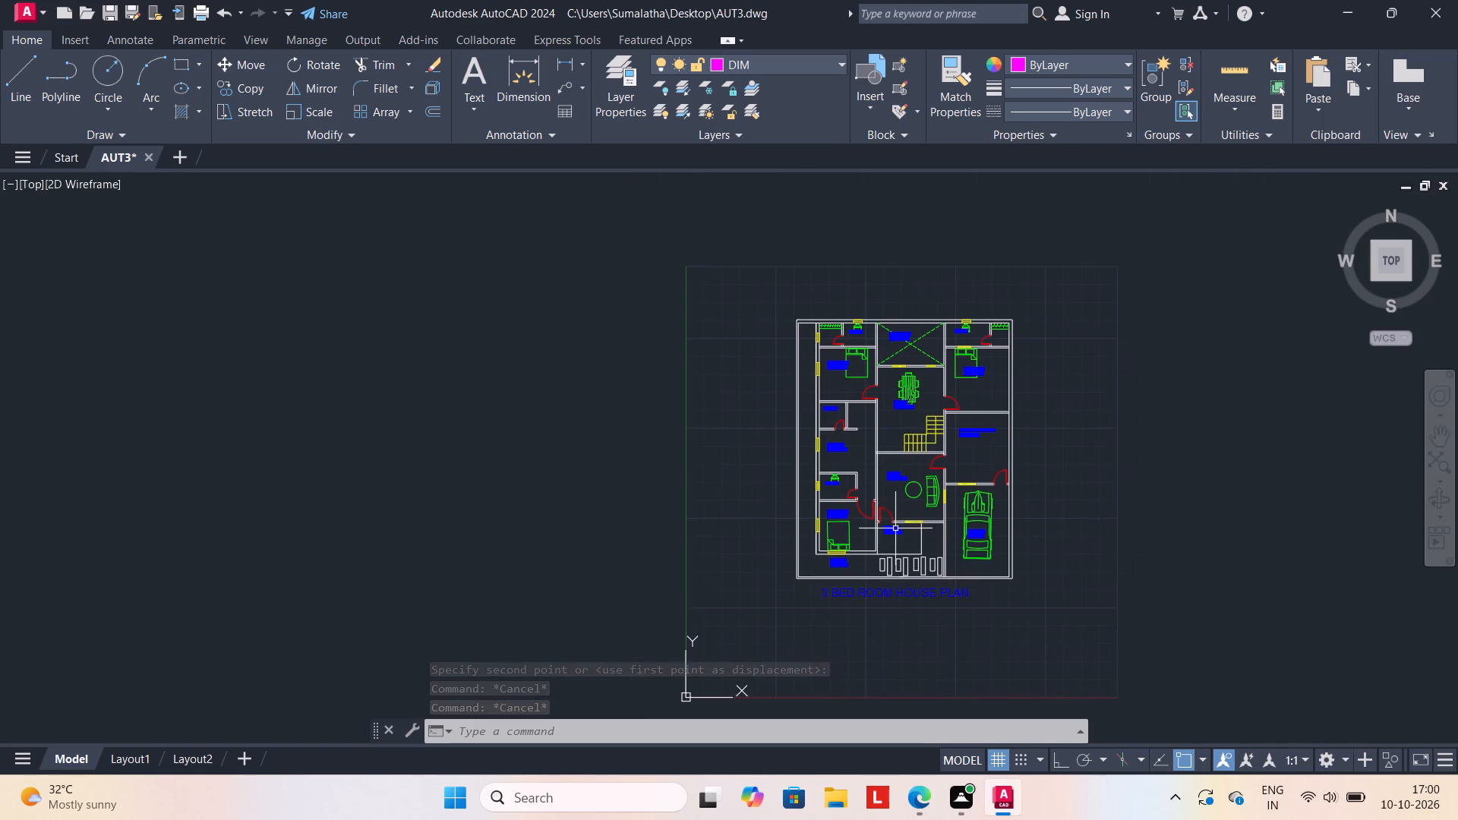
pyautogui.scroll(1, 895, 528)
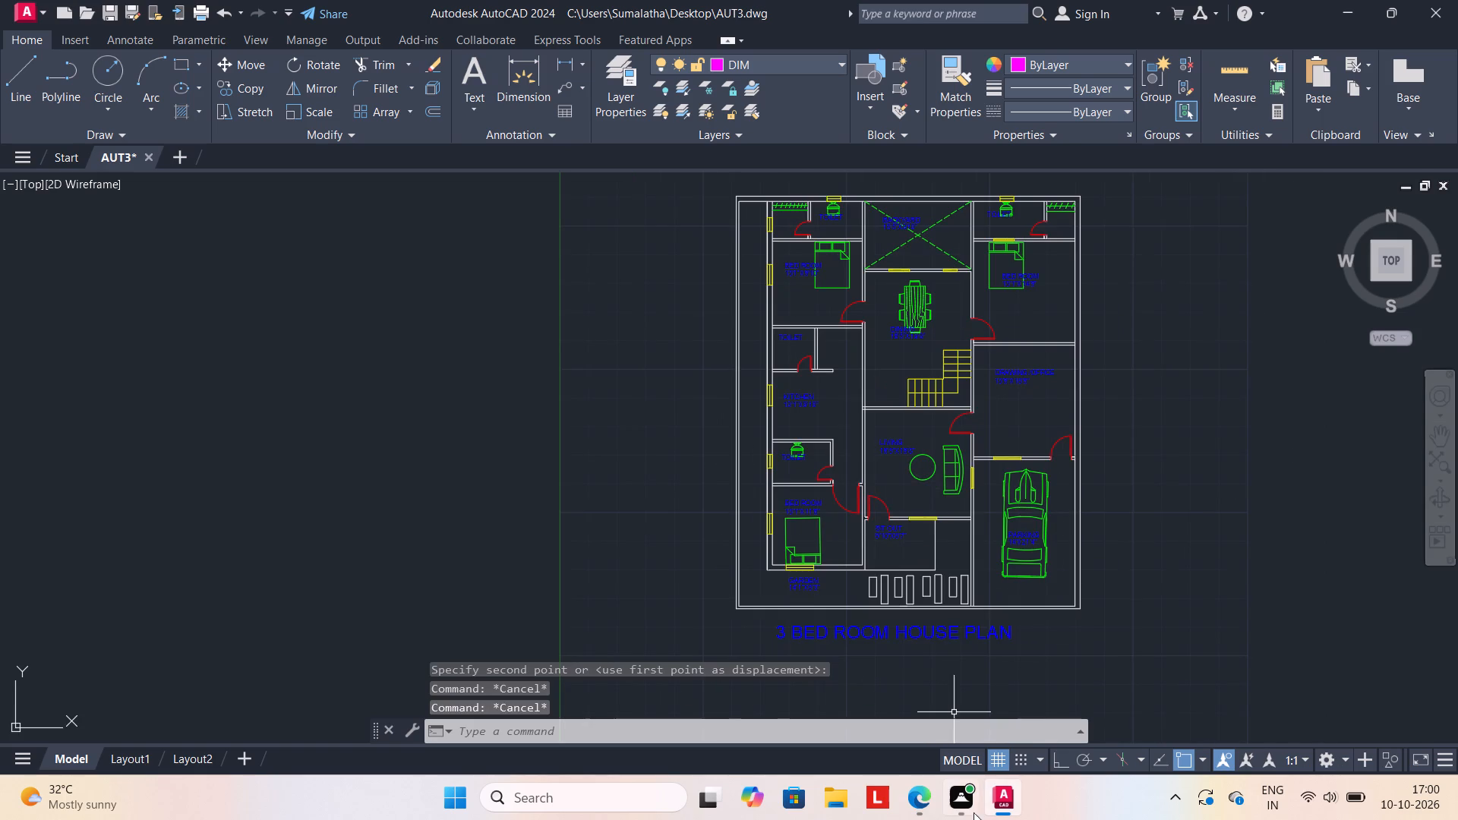
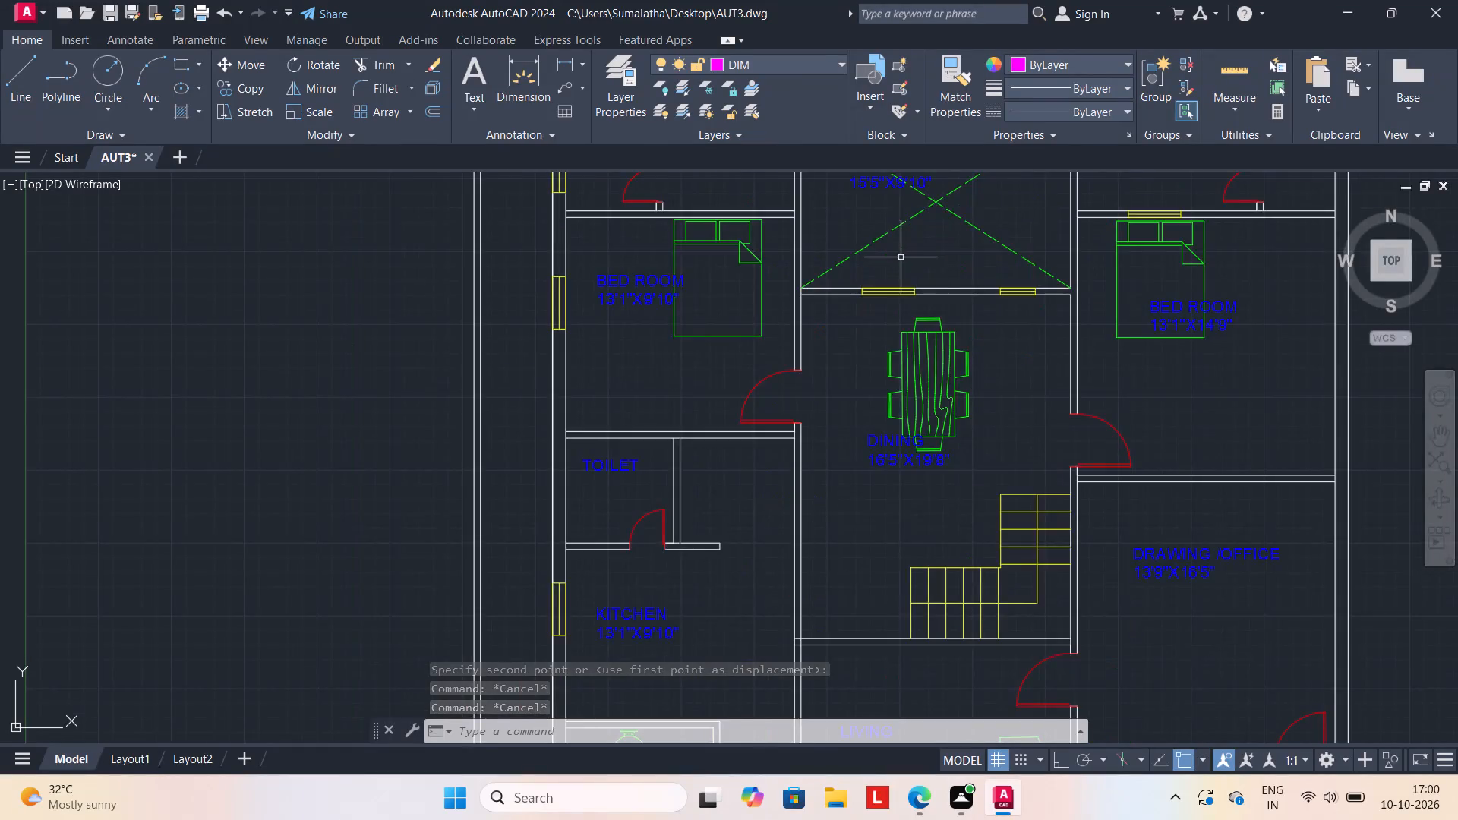
# On the FUR layer, draw a two-segment peaked line on the backyard side, spanning the wider window in the dining–backyard wall.
pyautogui.scroll(1, 901, 257)
pyautogui.click(839, 58)
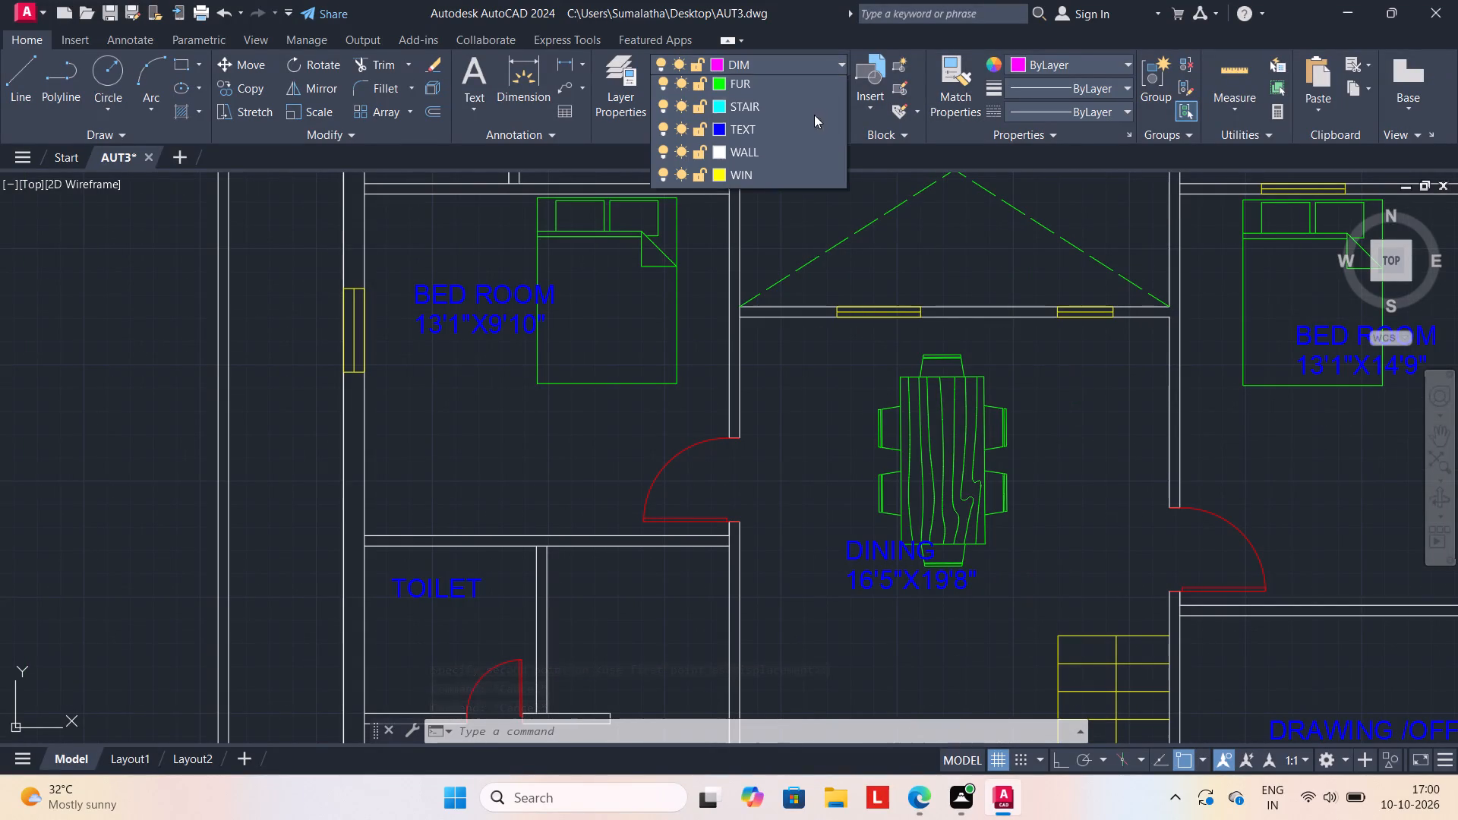
pyautogui.click(752, 176)
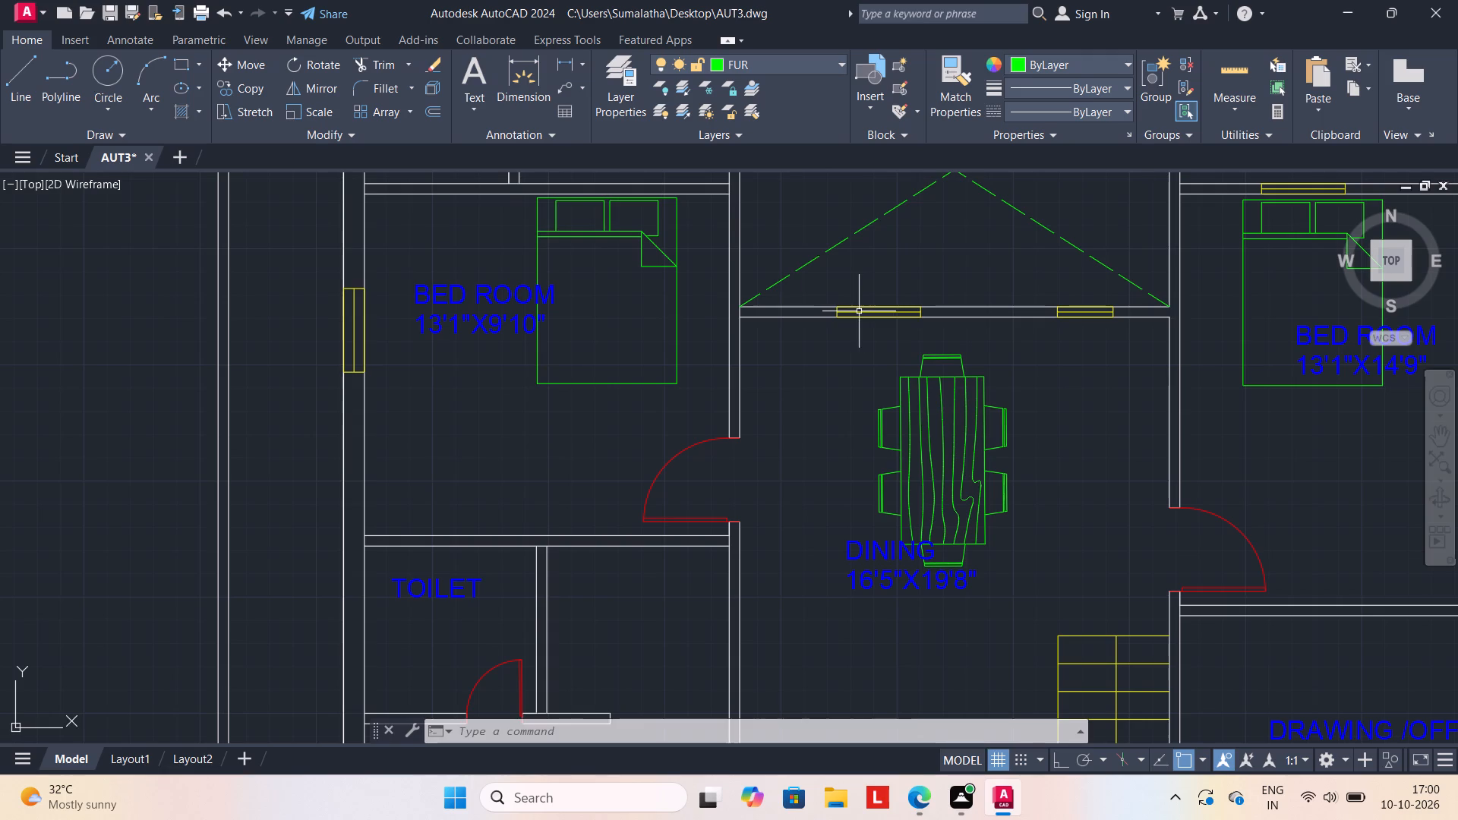
pyautogui.press('l')
pyautogui.press('Return')
pyautogui.click(833, 304)
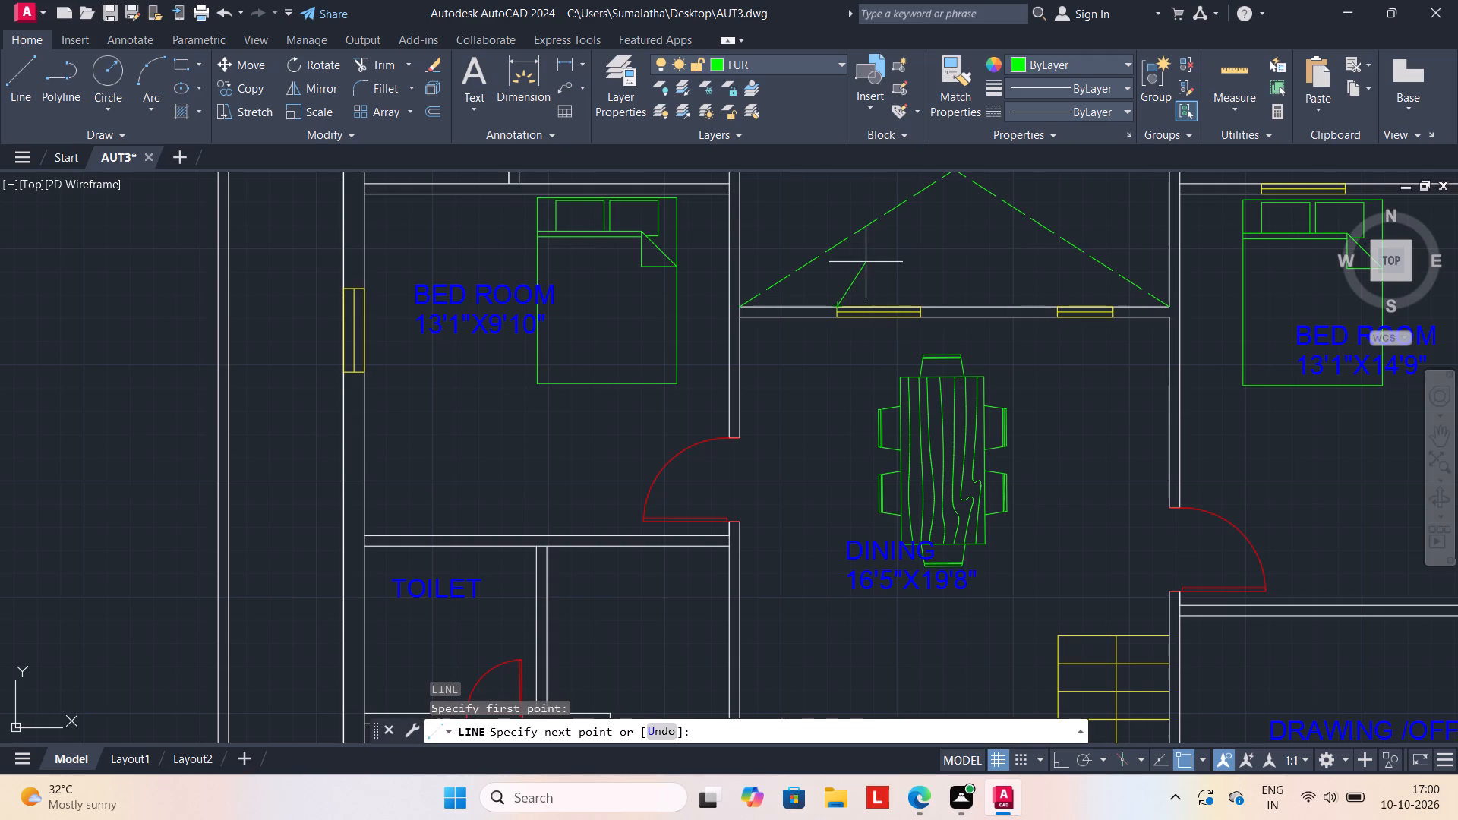
pyautogui.click(876, 260)
pyautogui.click(923, 309)
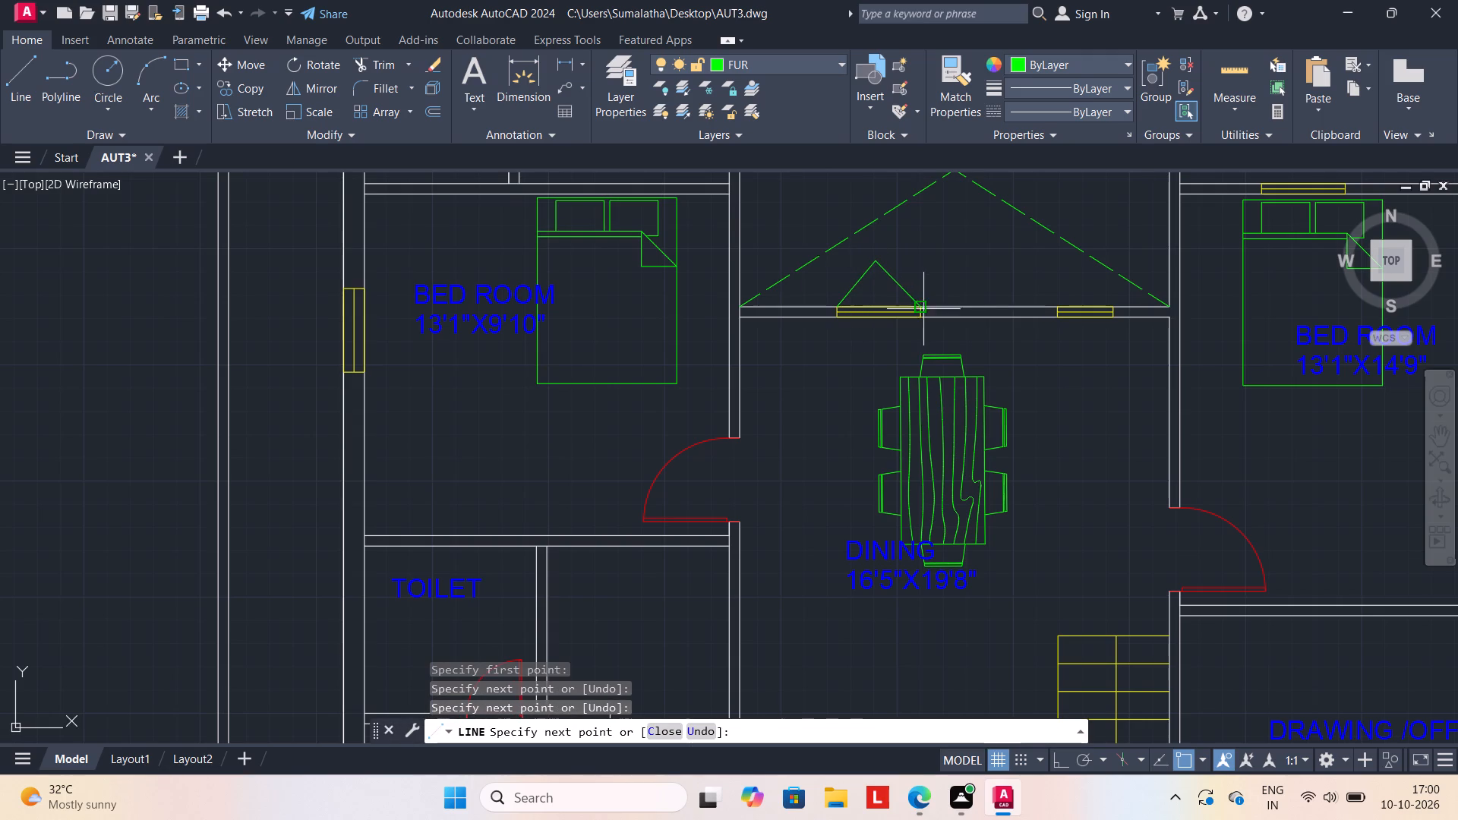
pyautogui.press('Escape')
pyautogui.scroll(-1, 826, 377)
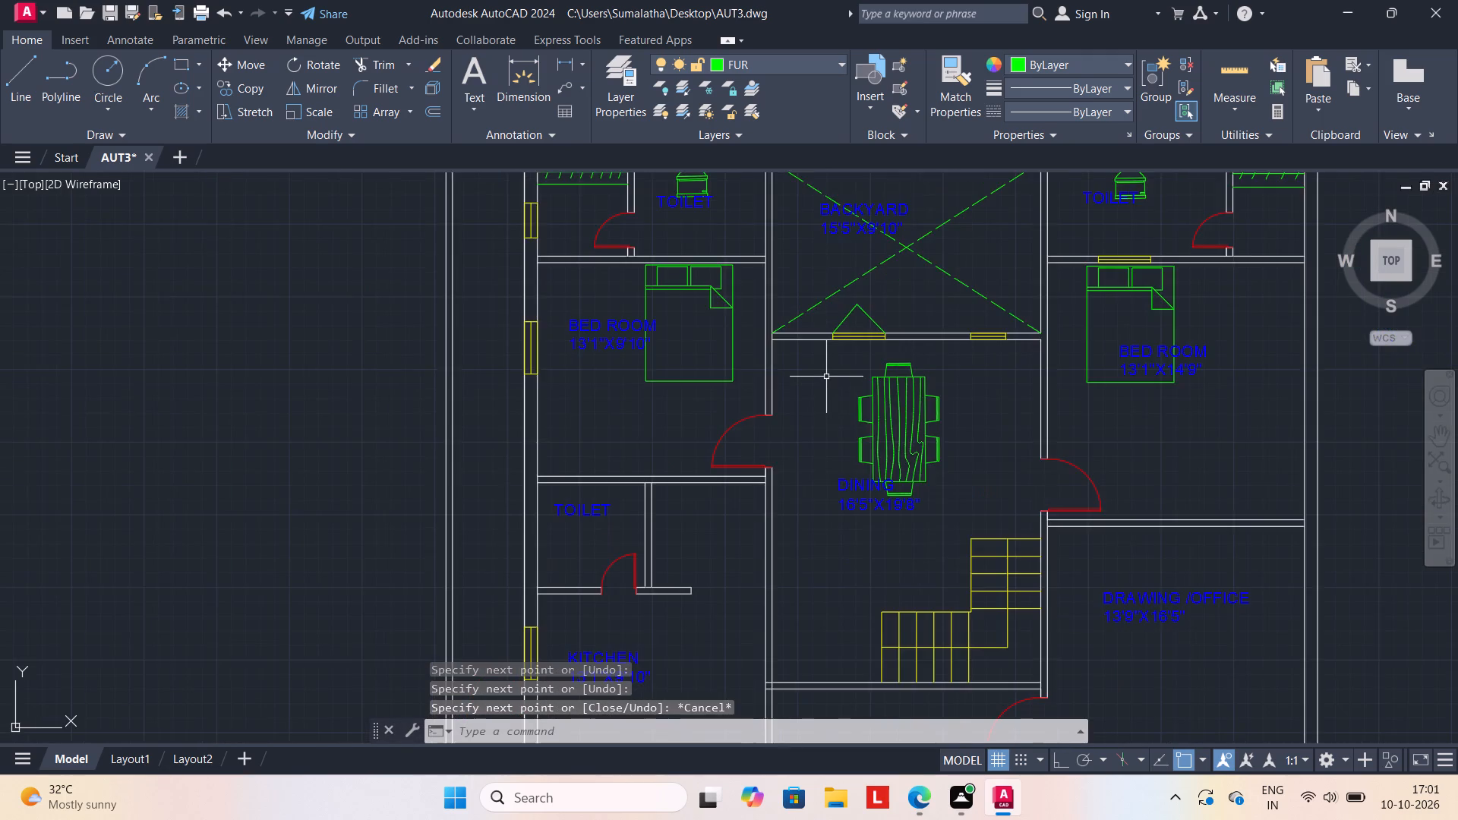
pyautogui.scroll(-1, 826, 377)
pyautogui.press('Escape')
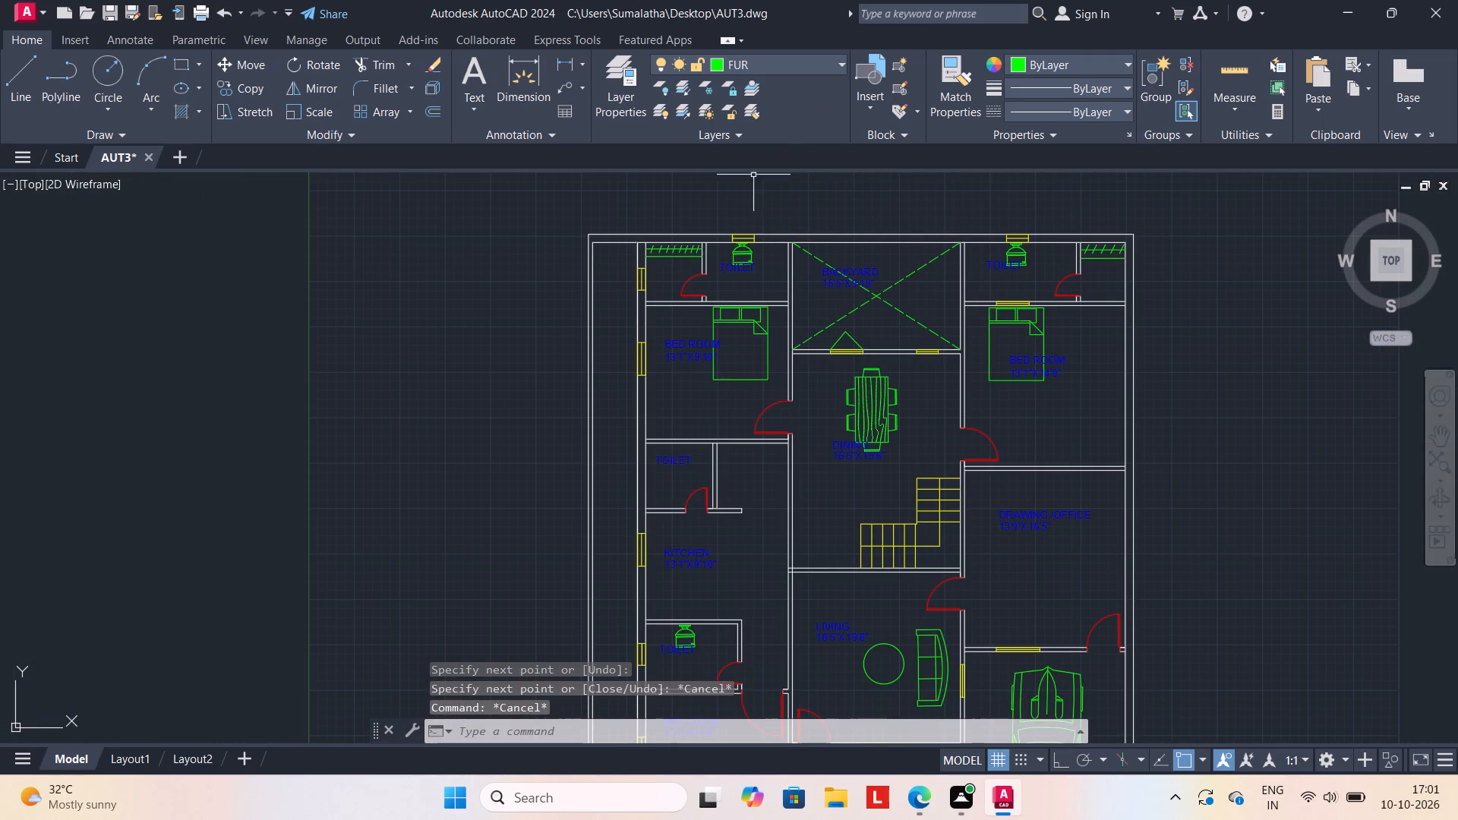
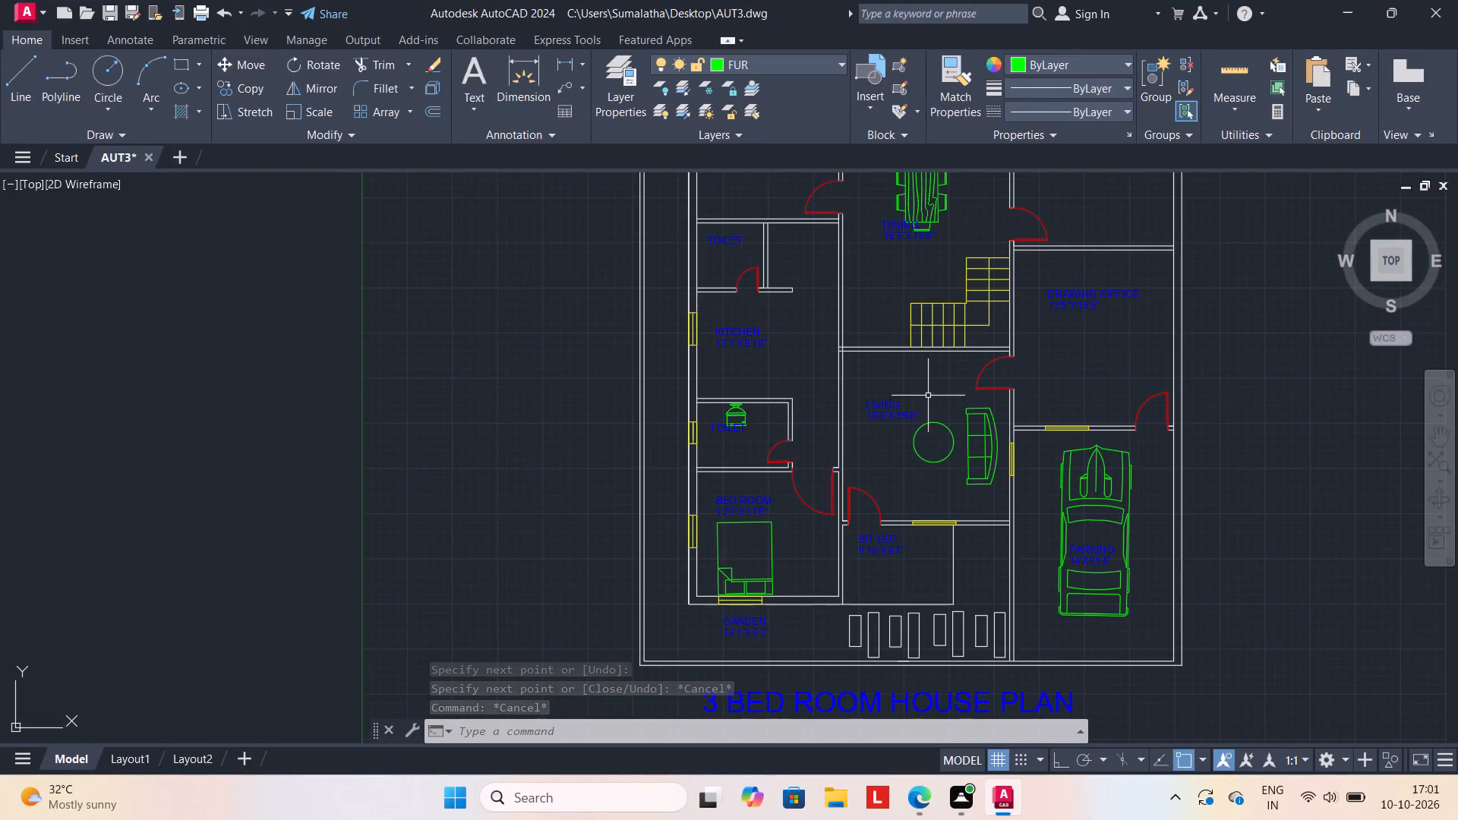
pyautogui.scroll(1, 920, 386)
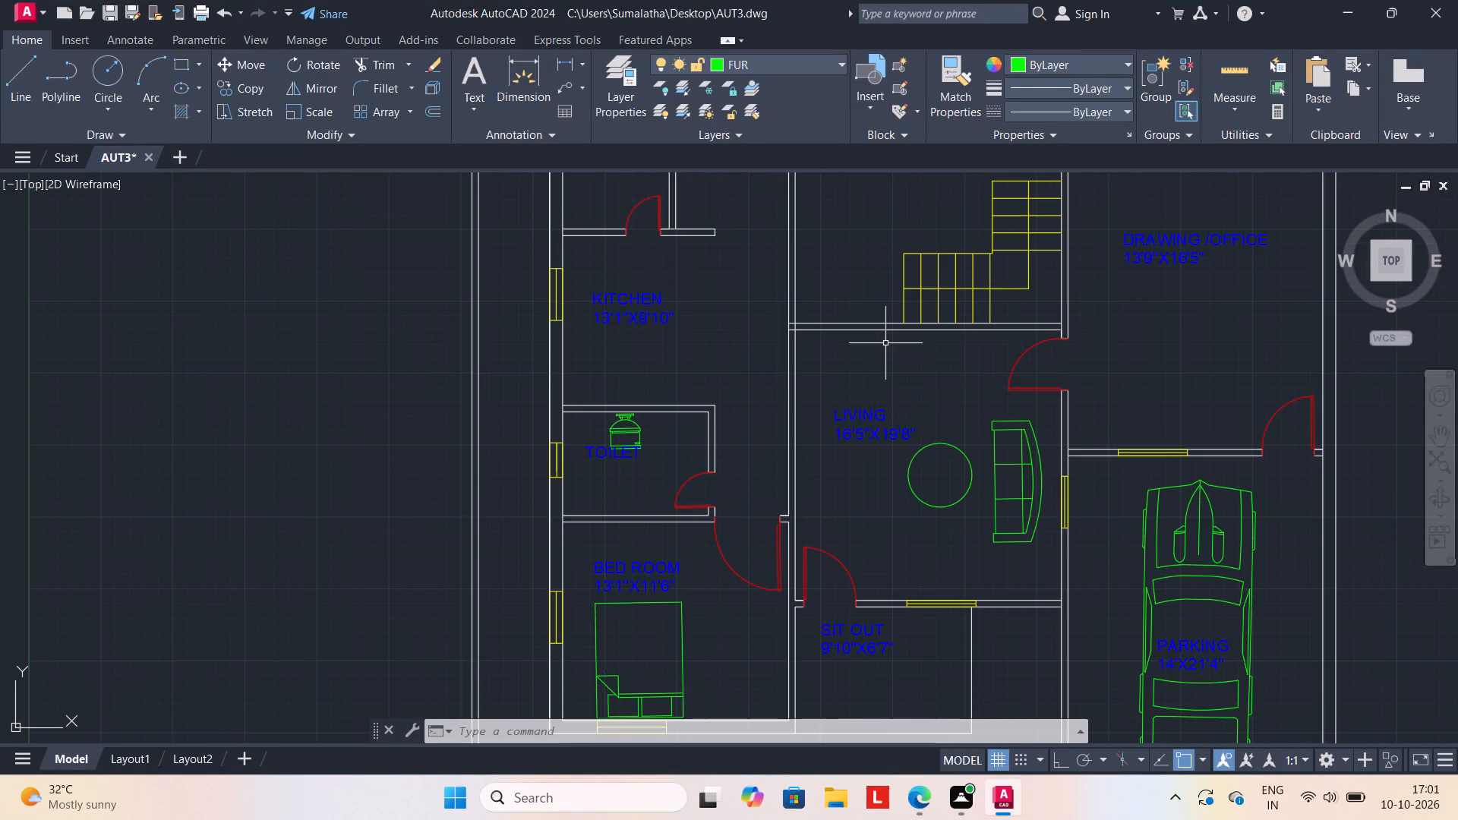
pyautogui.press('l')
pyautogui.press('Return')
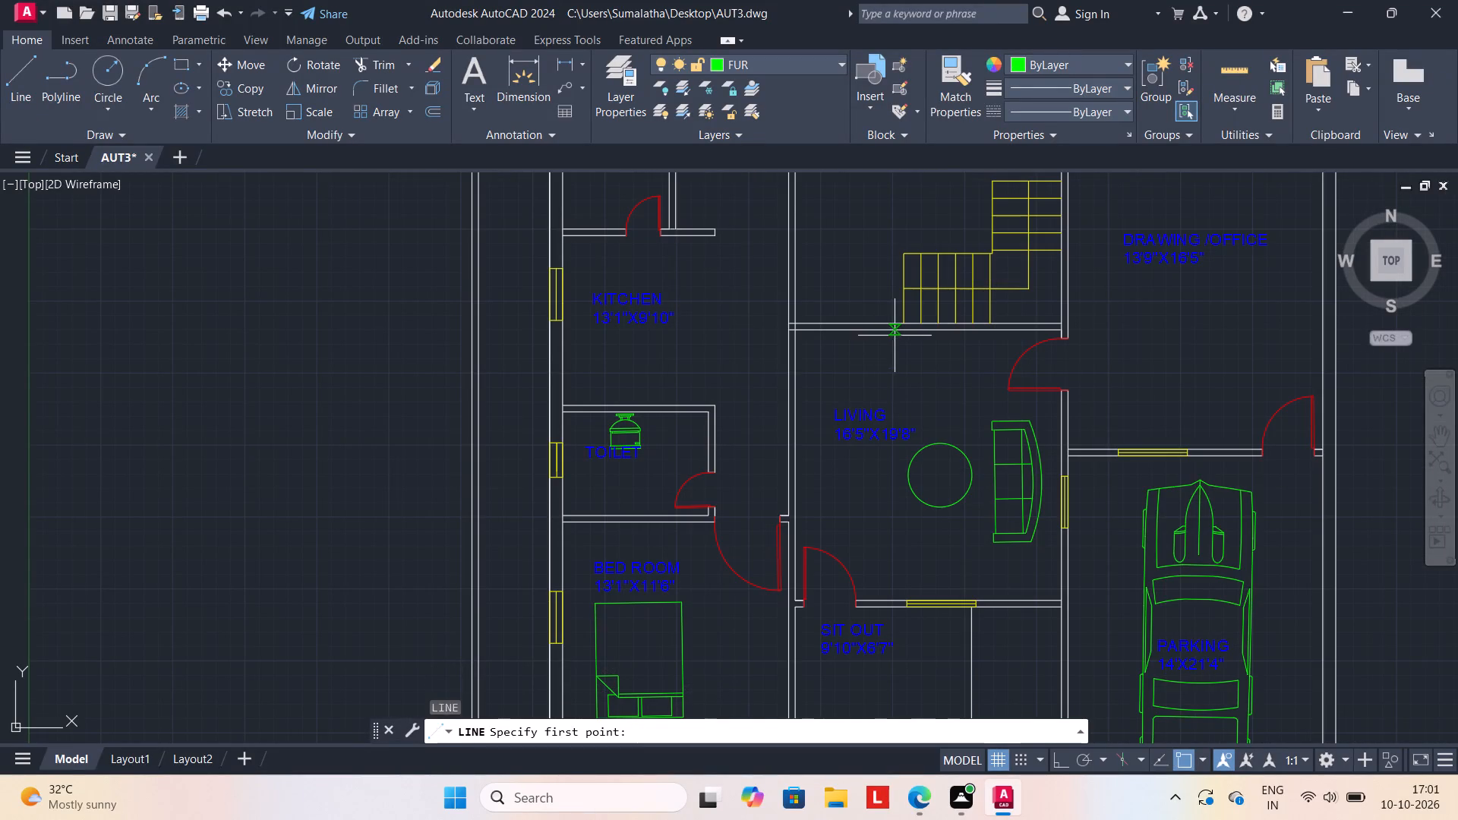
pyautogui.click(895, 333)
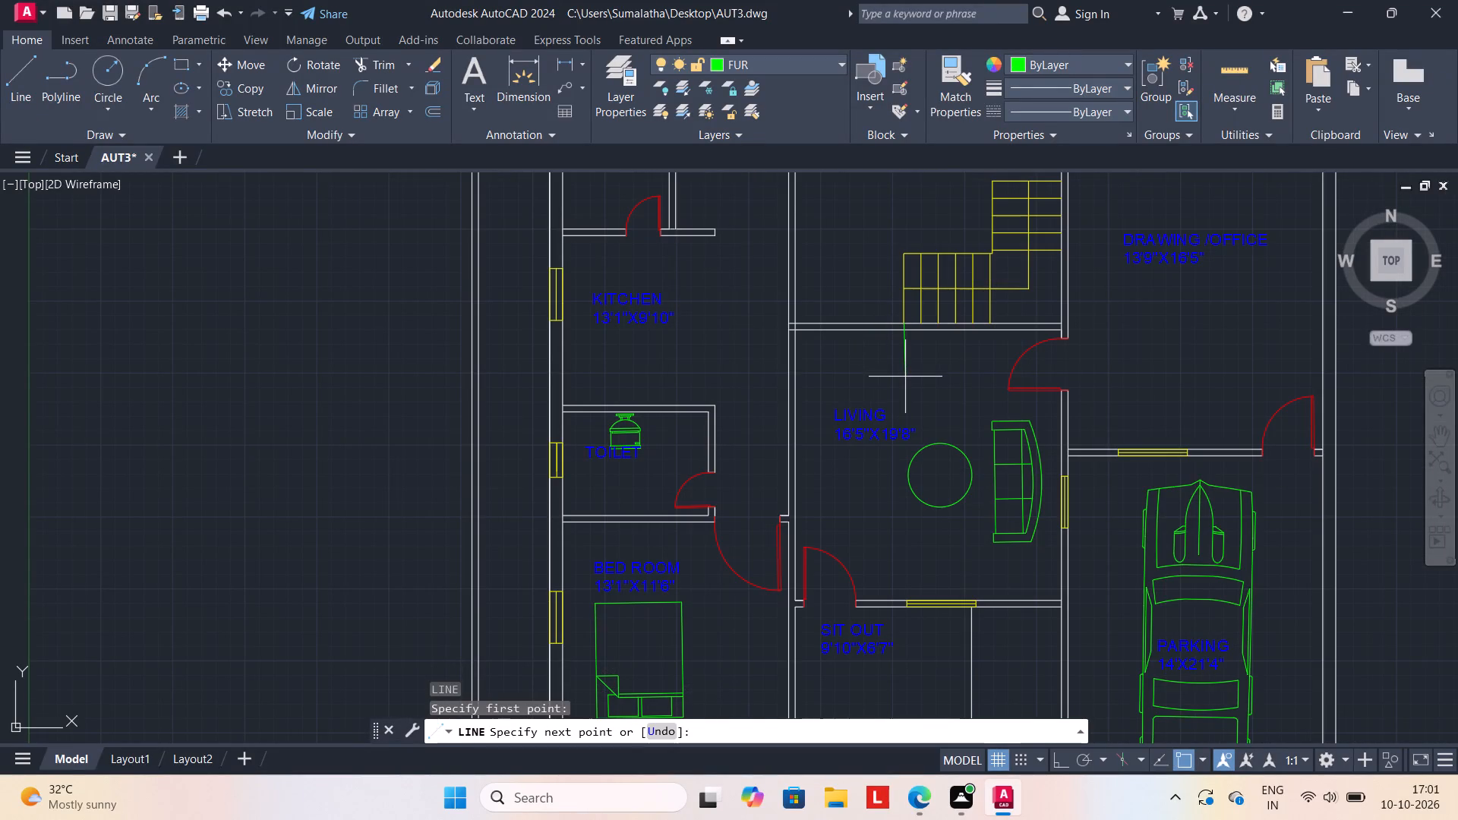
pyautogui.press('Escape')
# On the FUR layer, draw a shallow three-sided rectangular unit against the living room side of the wall below the staircase.
pyautogui.press('l')
pyautogui.press('Return')
pyautogui.scroll(2, 876, 357)
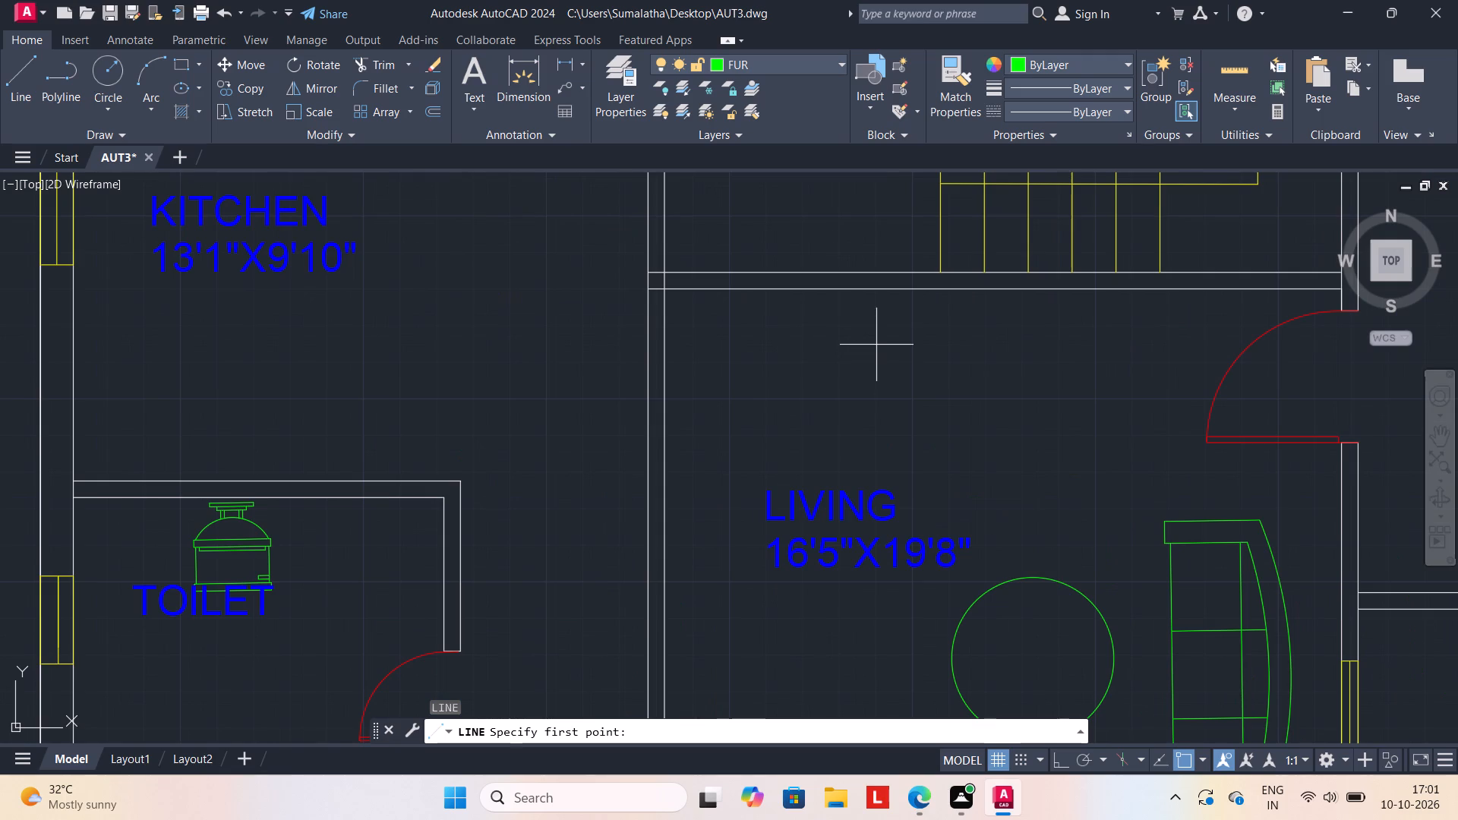
pyautogui.click(882, 295)
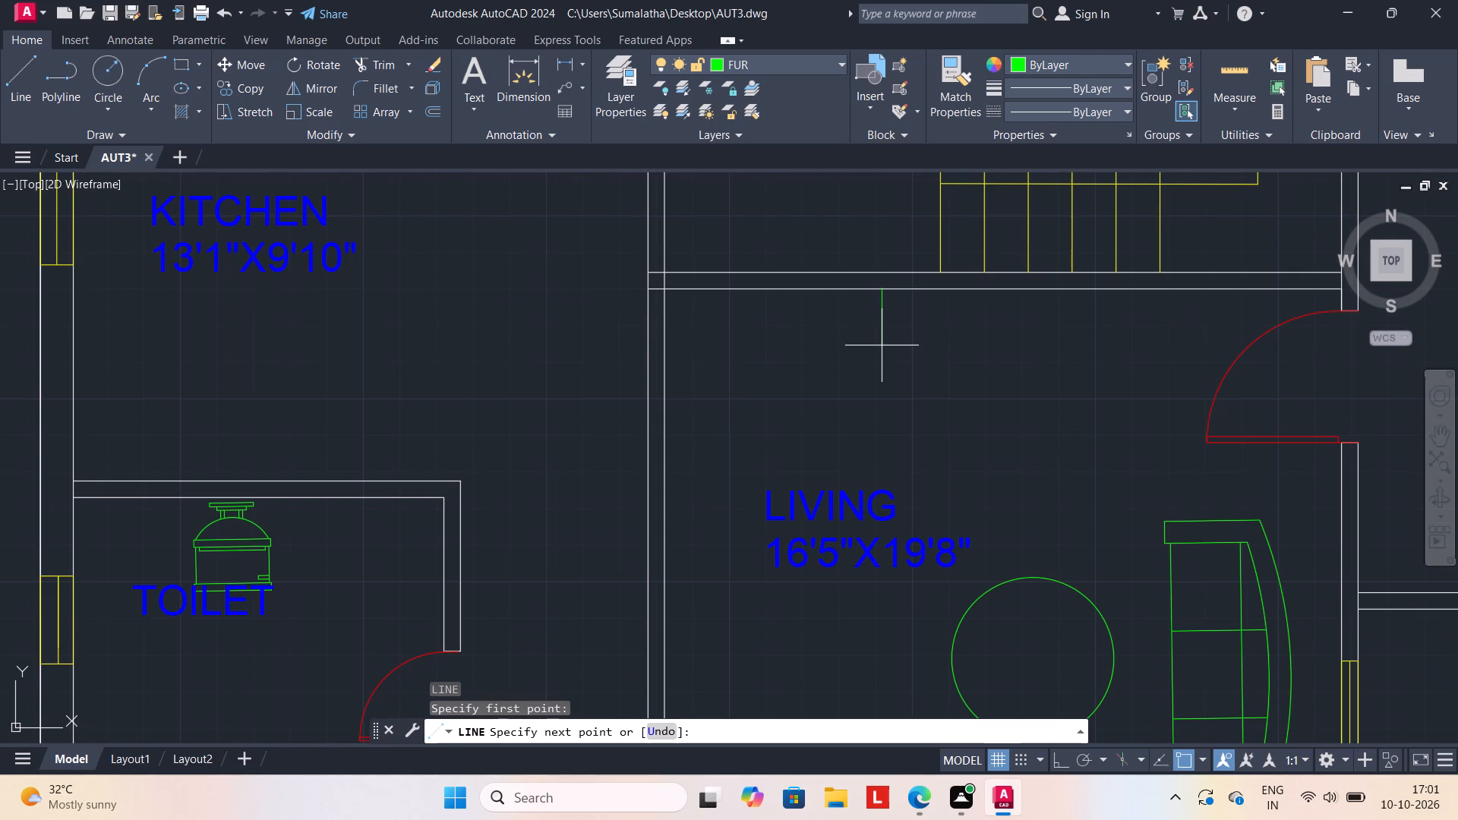
pyautogui.click(882, 345)
pyautogui.click(1025, 348)
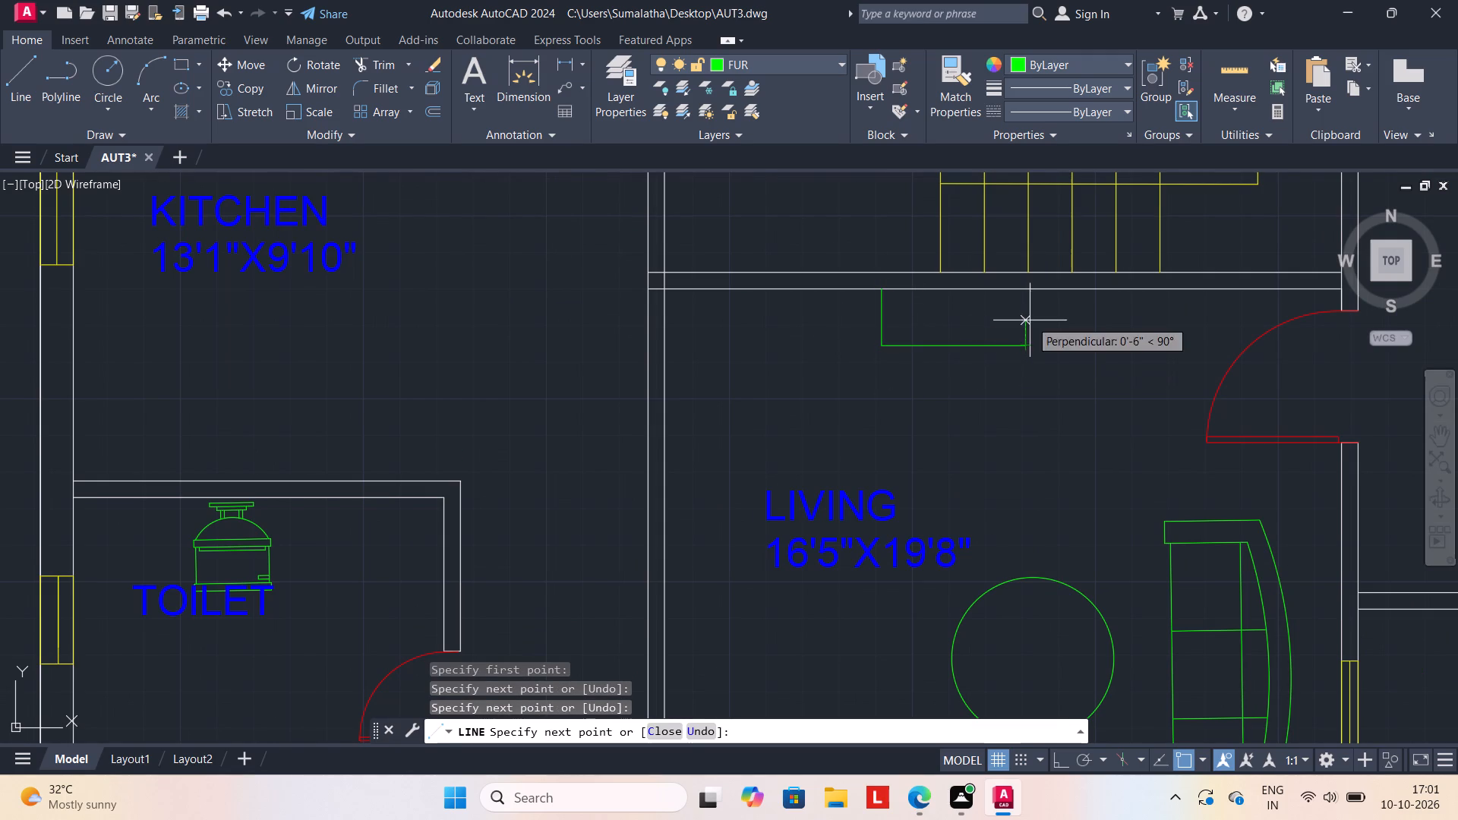
pyautogui.click(1028, 292)
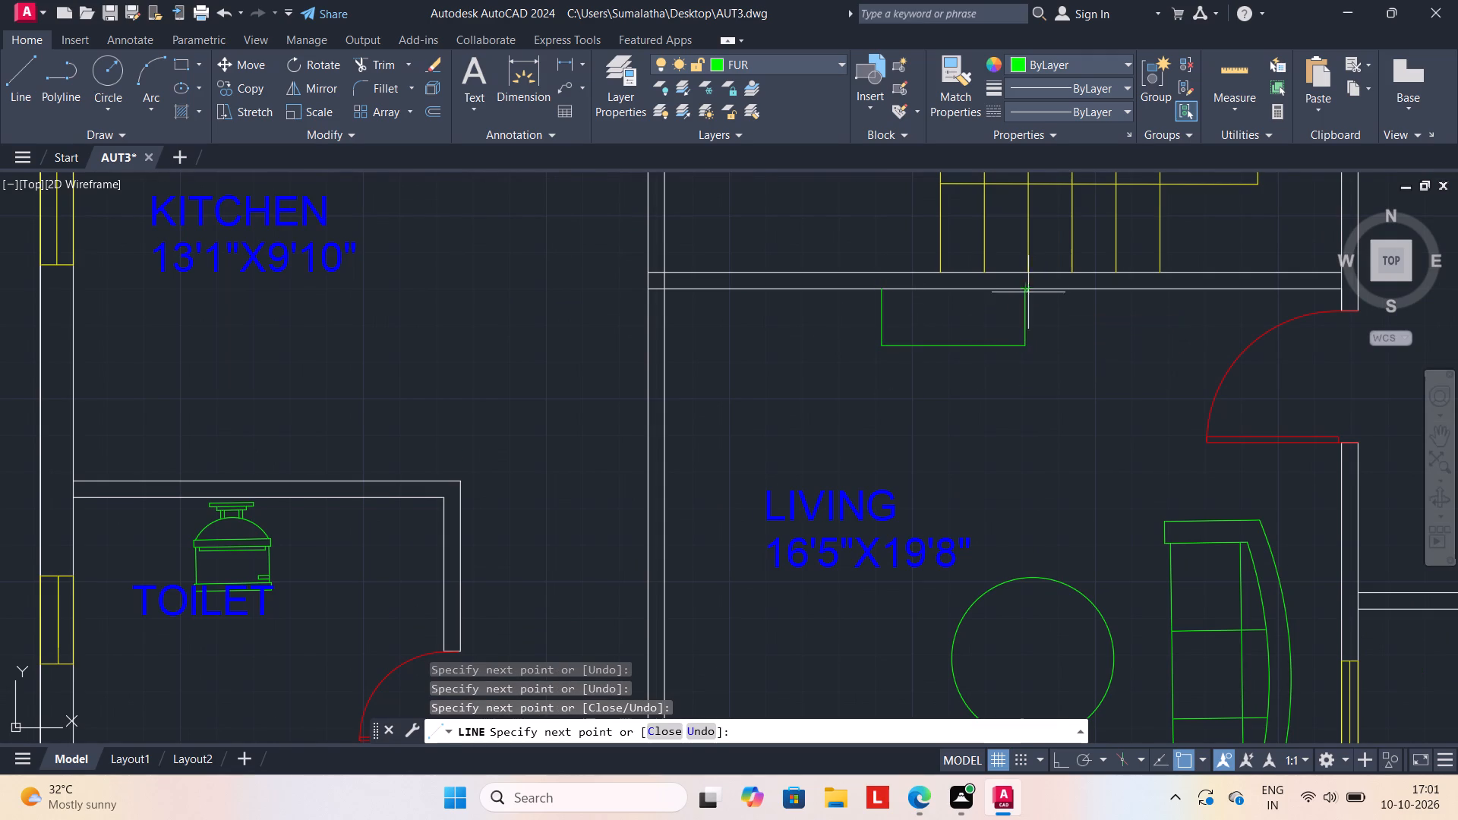
pyautogui.press('Escape')
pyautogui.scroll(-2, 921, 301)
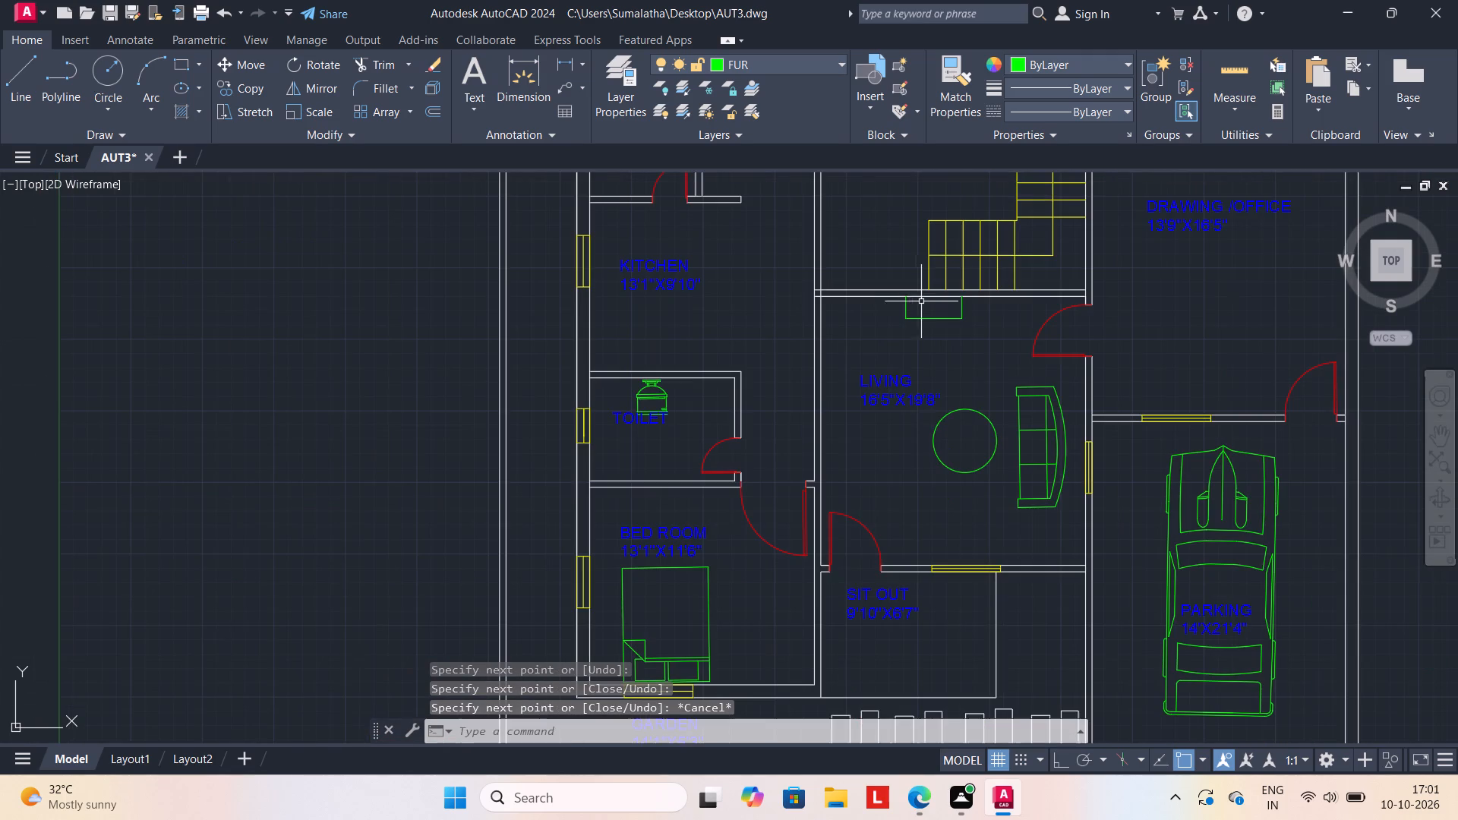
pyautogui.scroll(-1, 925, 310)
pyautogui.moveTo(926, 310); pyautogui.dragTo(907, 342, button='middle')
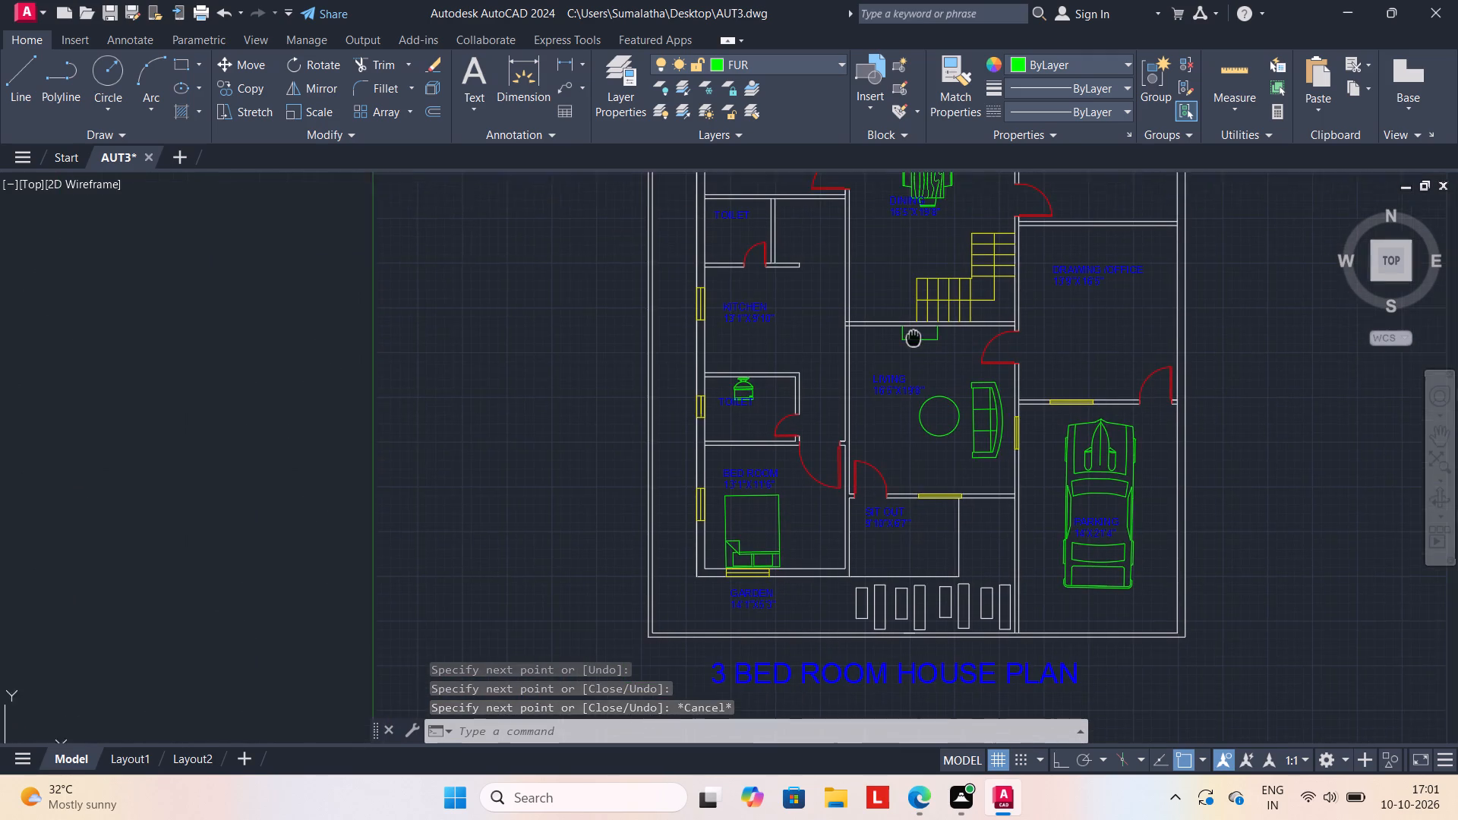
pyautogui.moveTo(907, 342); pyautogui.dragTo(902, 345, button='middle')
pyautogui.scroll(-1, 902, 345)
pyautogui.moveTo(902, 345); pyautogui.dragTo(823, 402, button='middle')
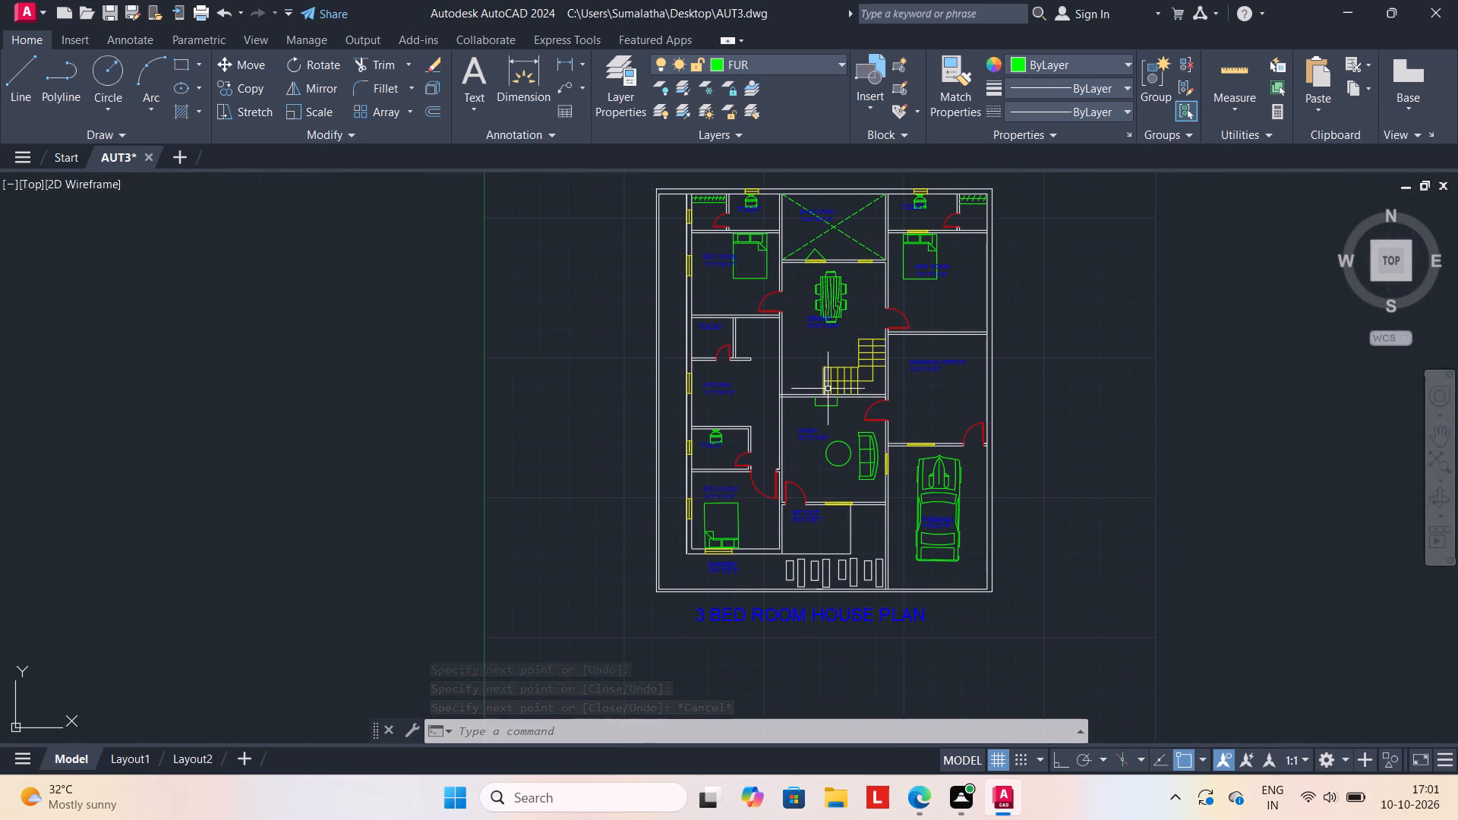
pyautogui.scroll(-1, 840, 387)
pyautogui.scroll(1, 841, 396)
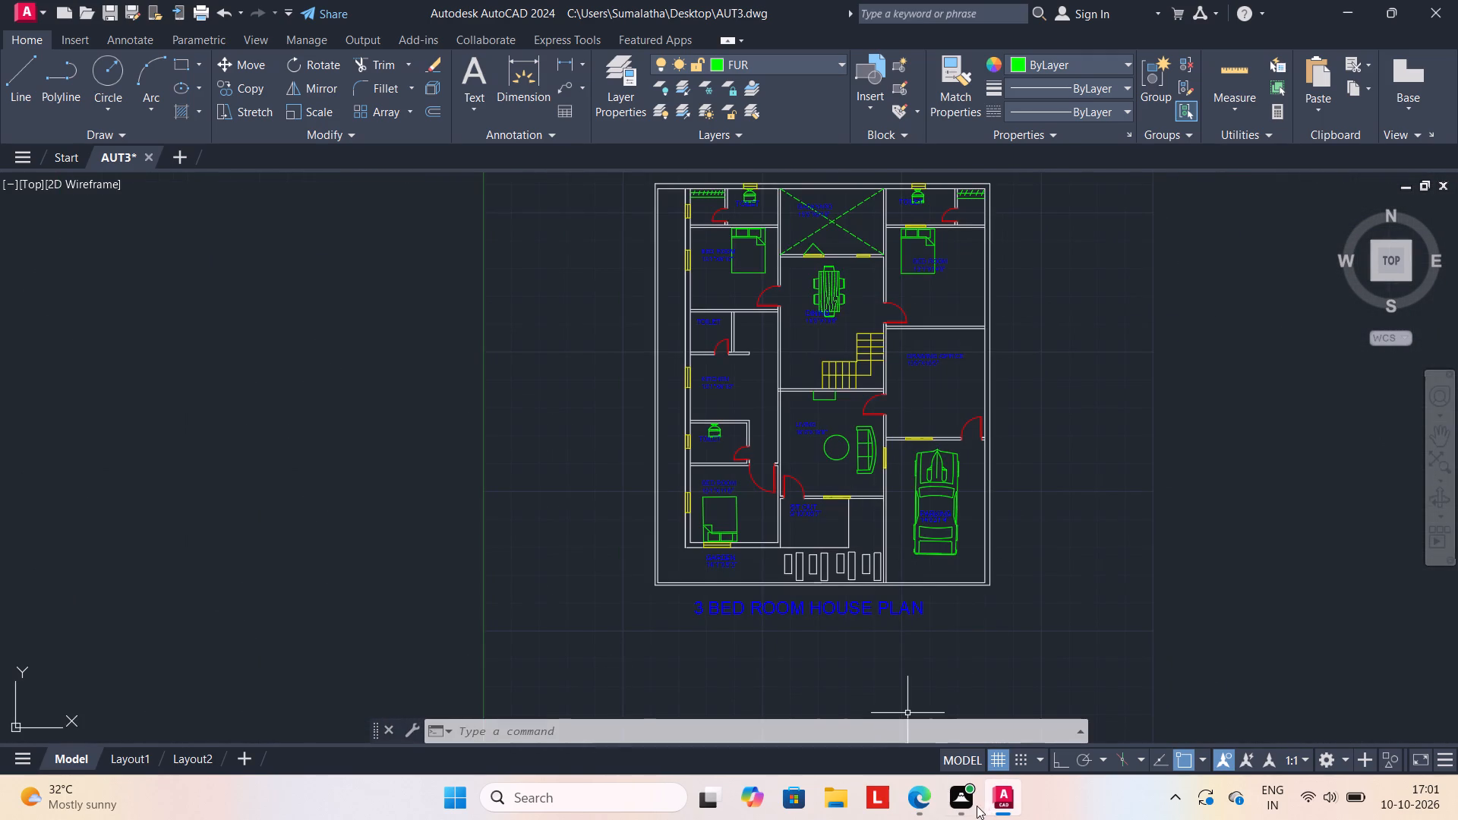